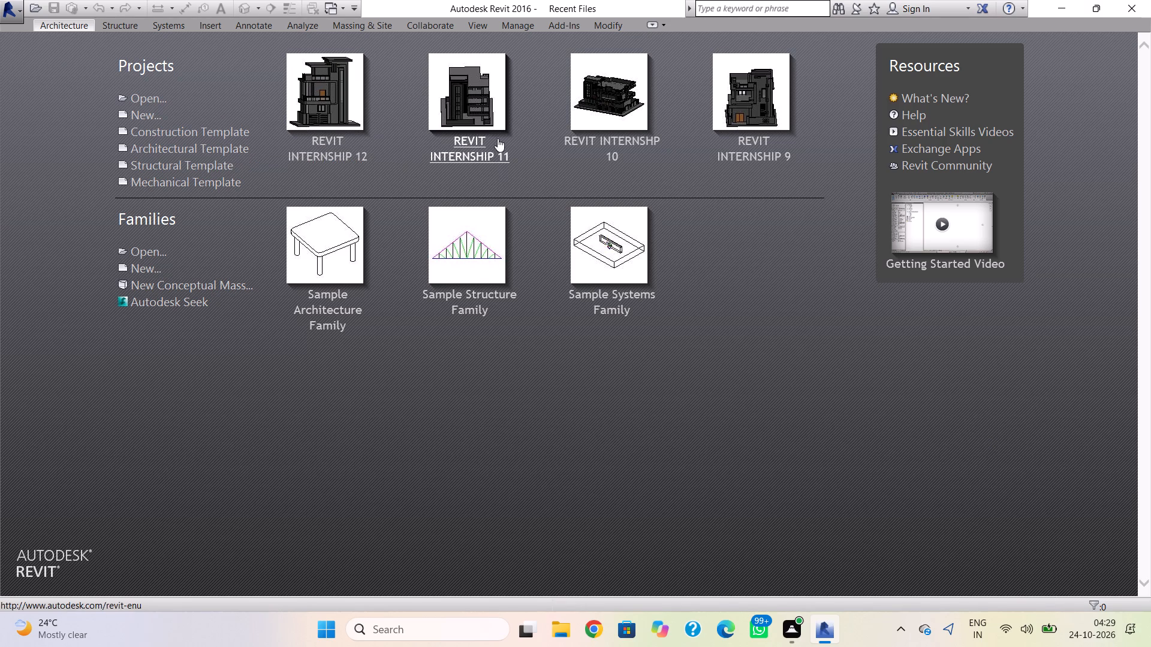
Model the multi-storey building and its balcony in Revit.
Create a new project from the Architectural Template.
{"action": "left_click", "coordinate": [201, 152]}
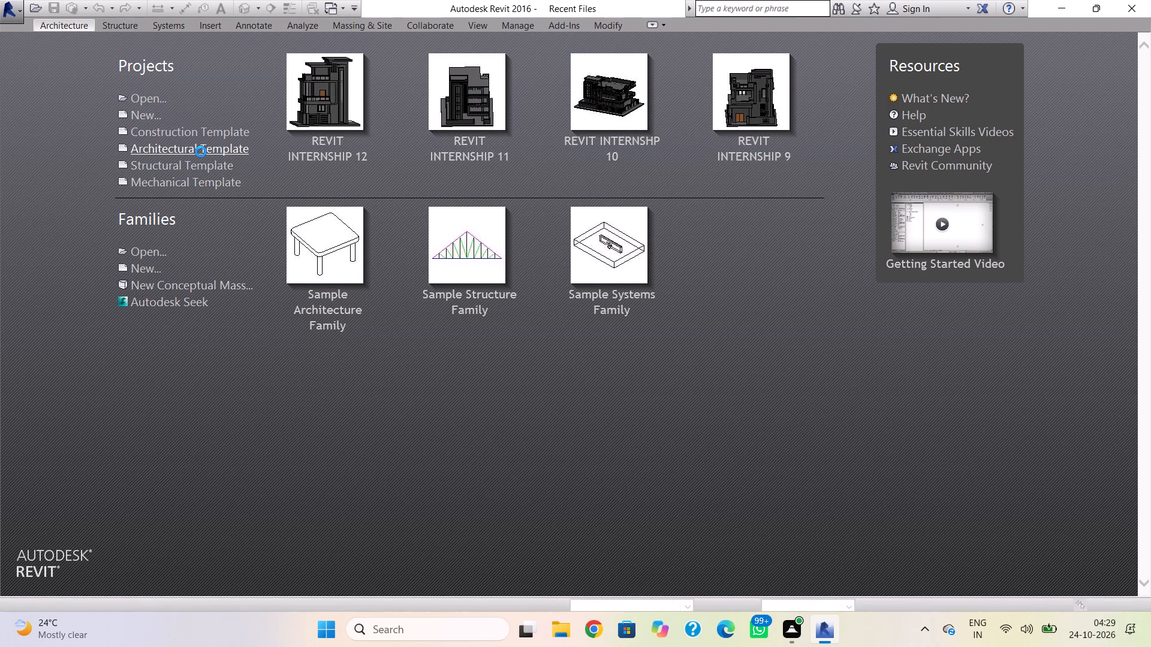
{"action": "double_click", "coordinate": [201, 152]}
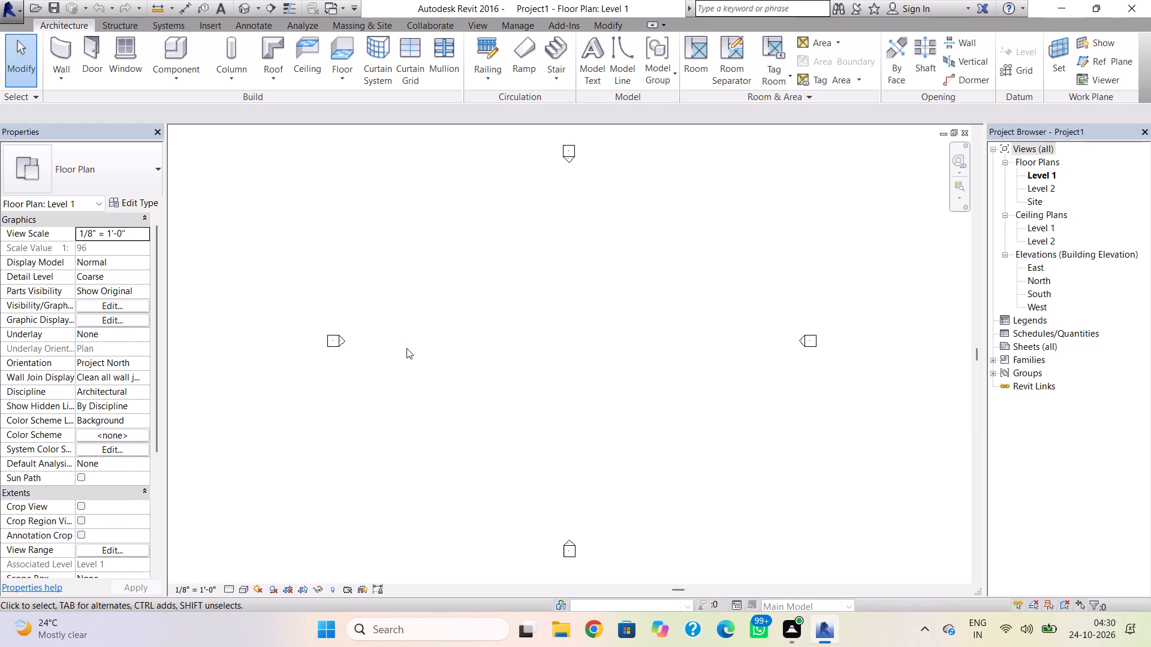
Draw a rectangle of Generic - 8" walls about 36' by 16' on Level 1, between the elevation markers.
{"action": "left_click", "coordinate": [70, 49]}
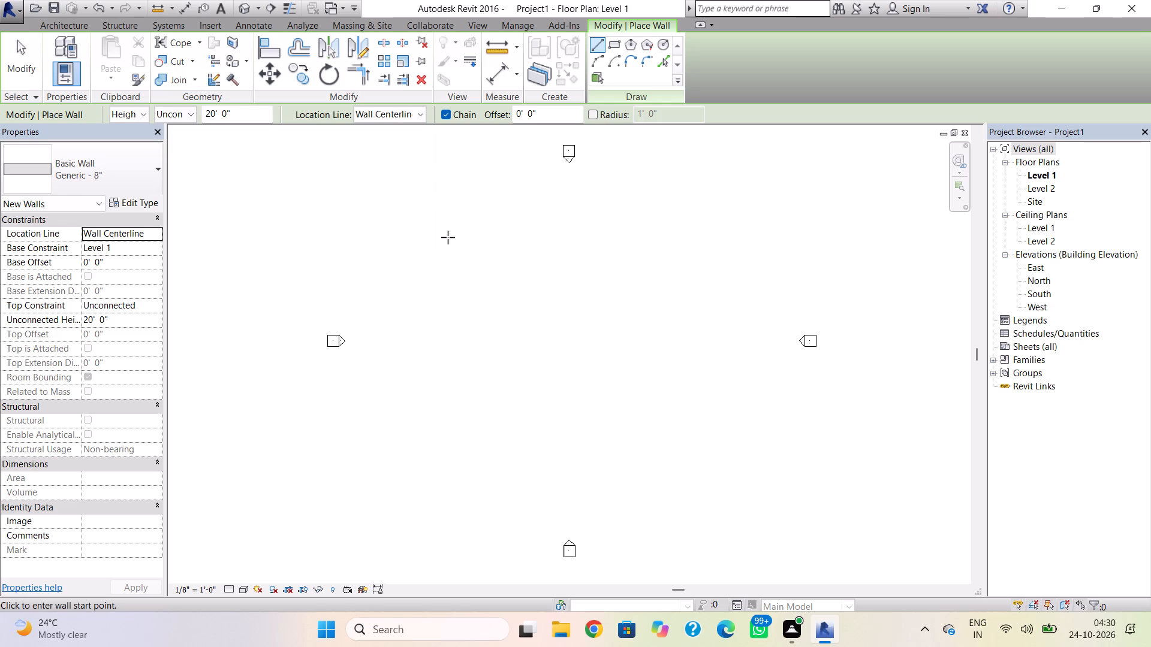
{"action": "left_click", "coordinate": [67, 25]}
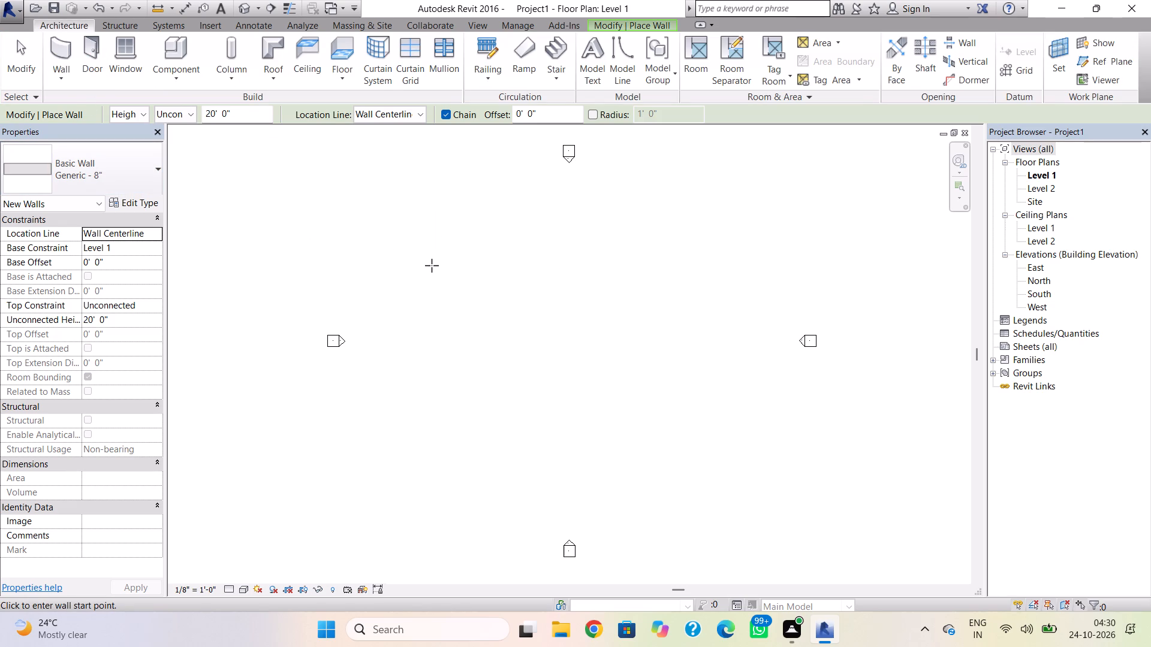
{"action": "left_click", "coordinate": [607, 20]}
{"action": "left_click", "coordinate": [614, 38]}
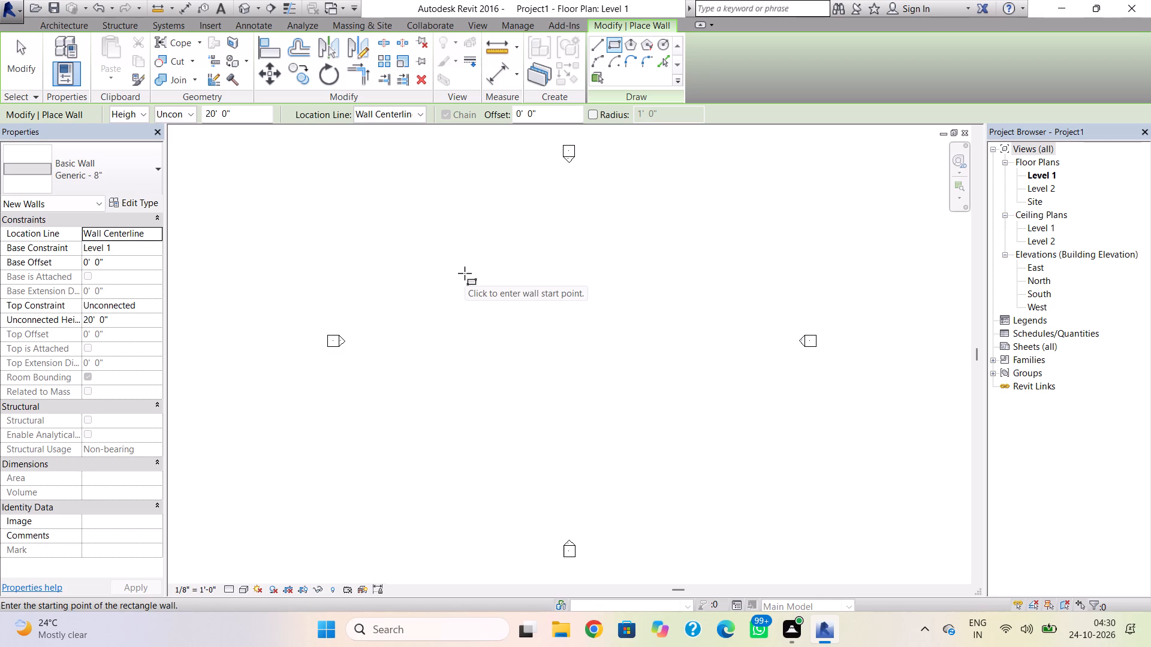
{"action": "left_click", "coordinate": [465, 273]}
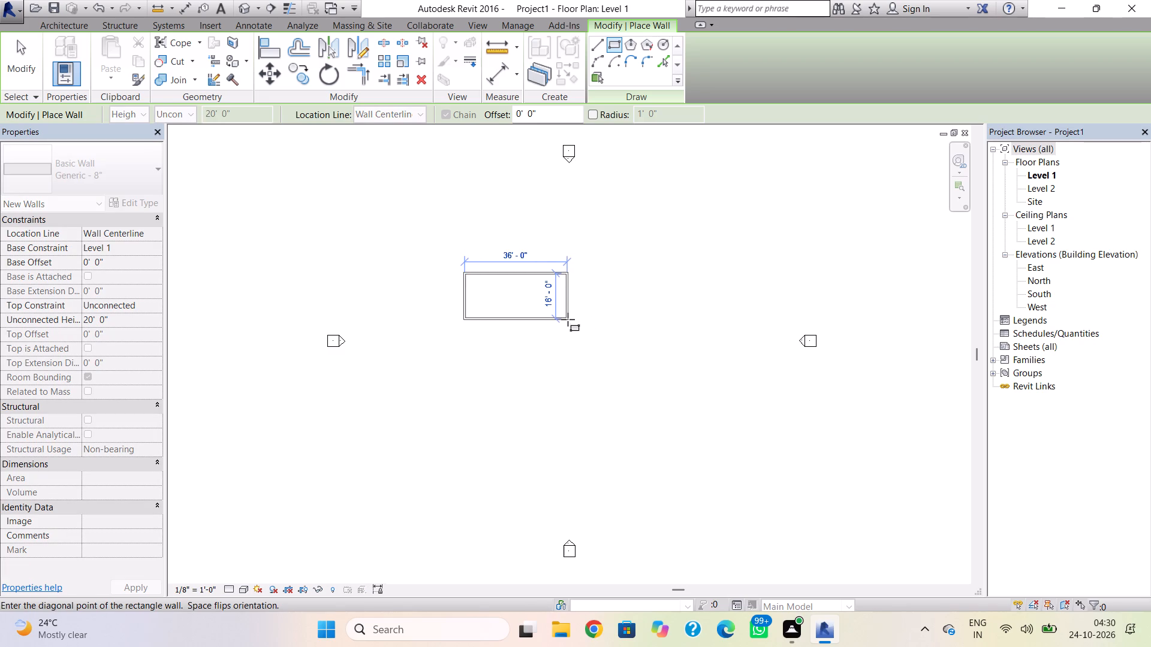
{"action": "left_click", "coordinate": [568, 319]}
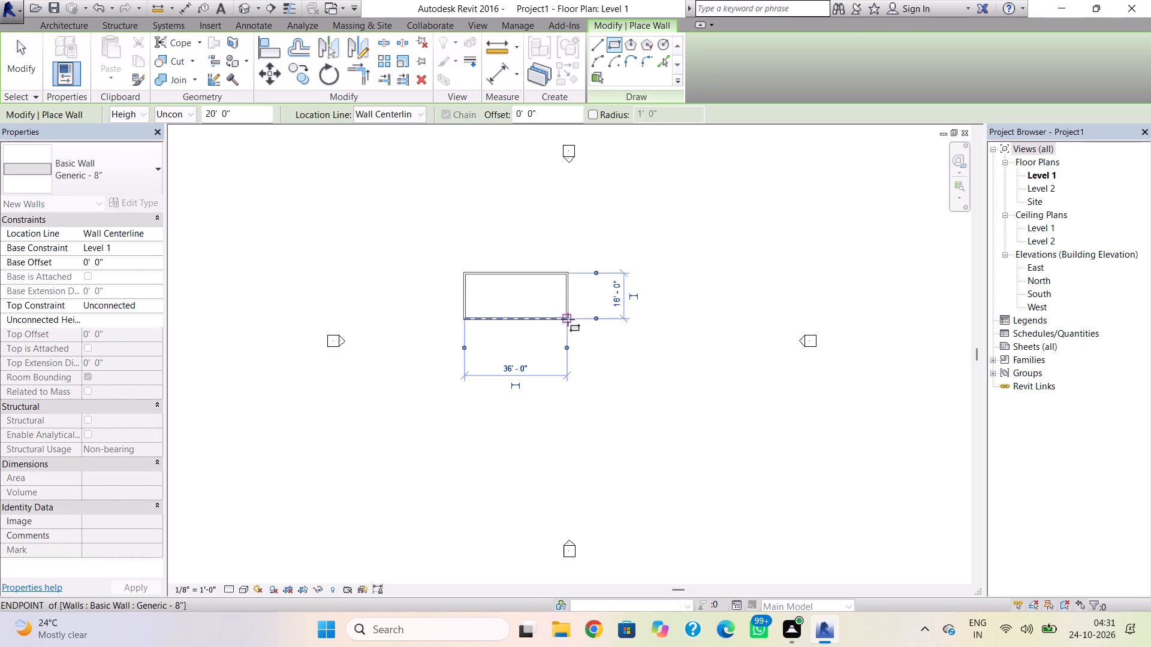
{"action": "key", "text": "Escape"}
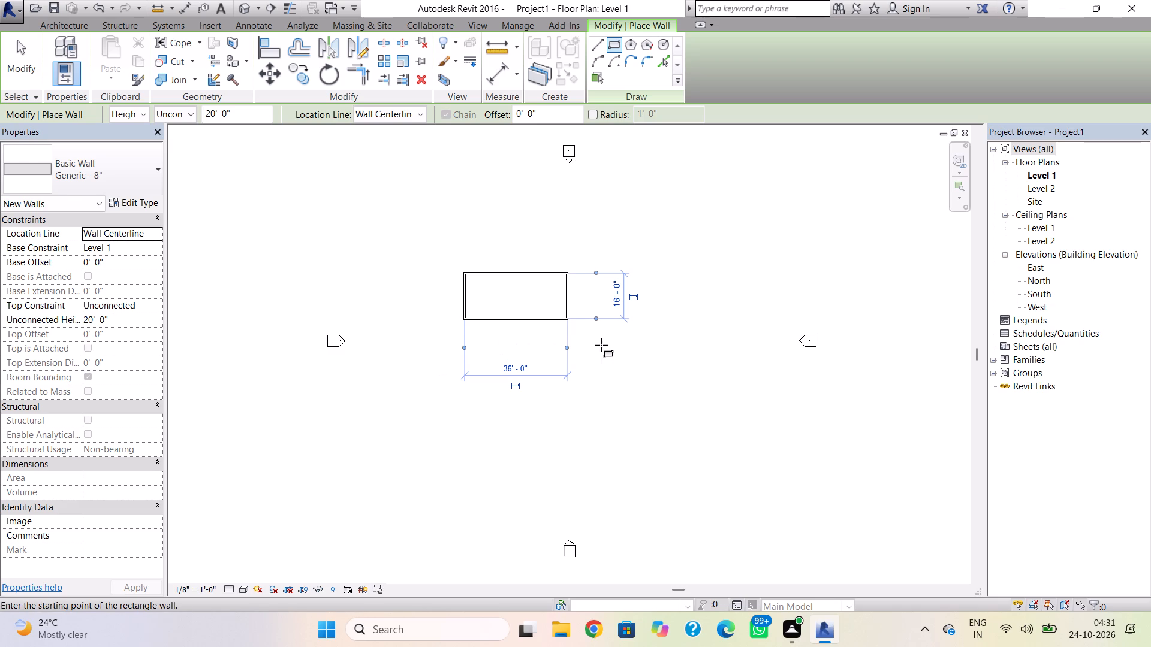
{"action": "key", "text": "Escape"}
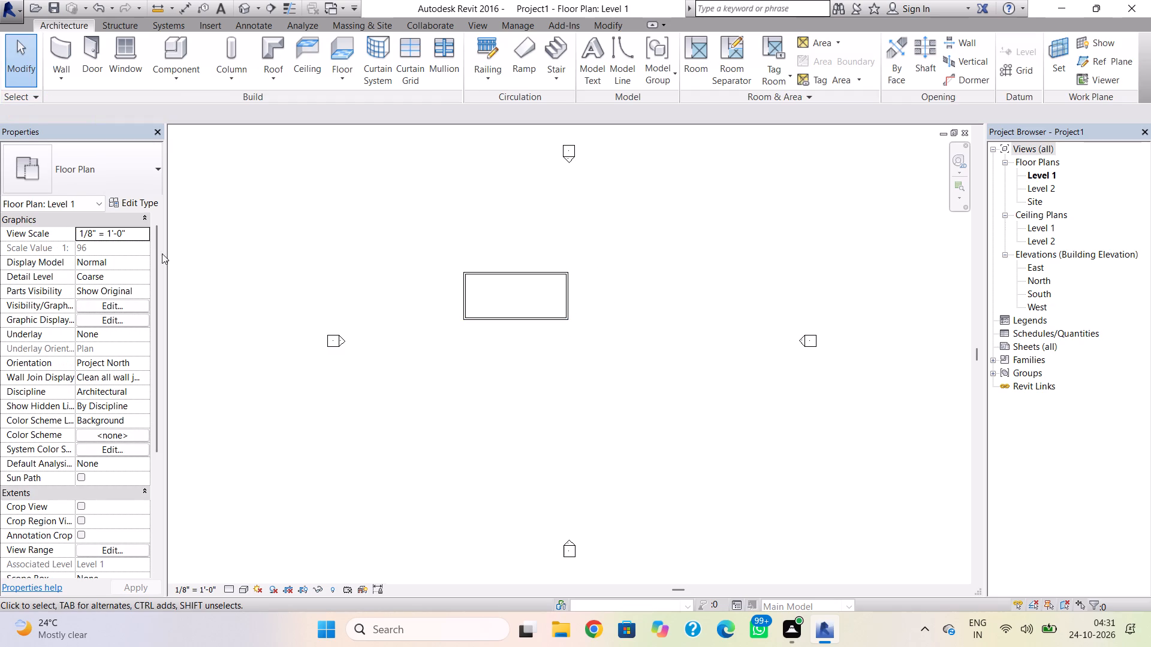
Draw a second wall rectangle about 20' wide by 16' deep below the first, starting from its southeast corner.
{"action": "left_click", "coordinate": [63, 52]}
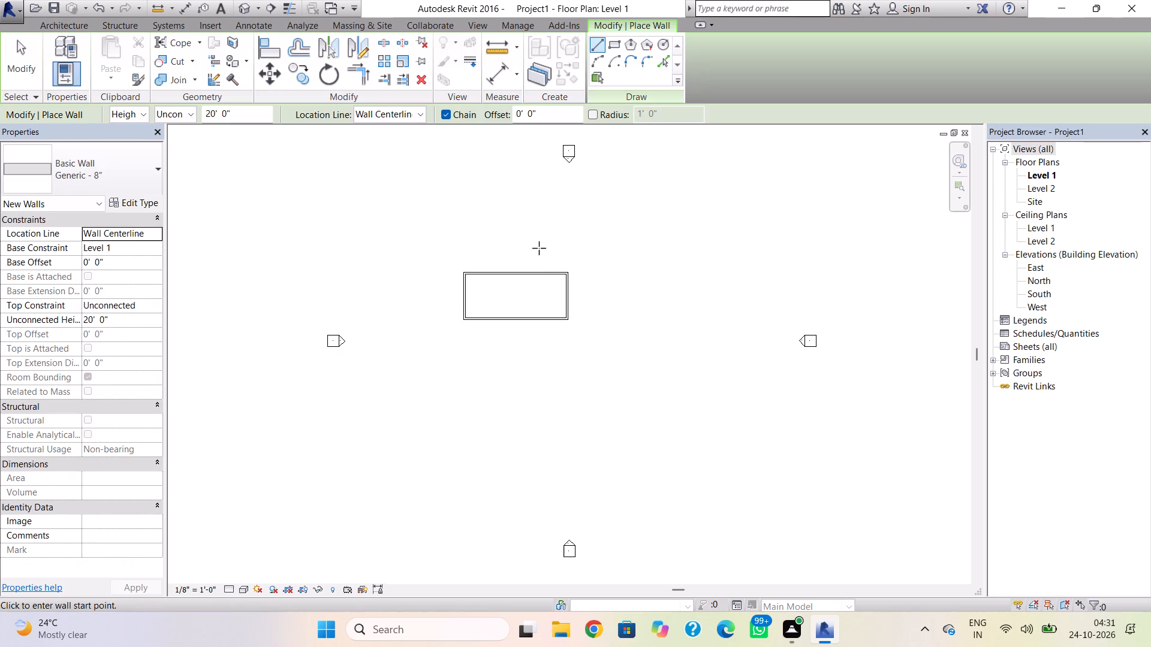
{"action": "left_click", "coordinate": [561, 318]}
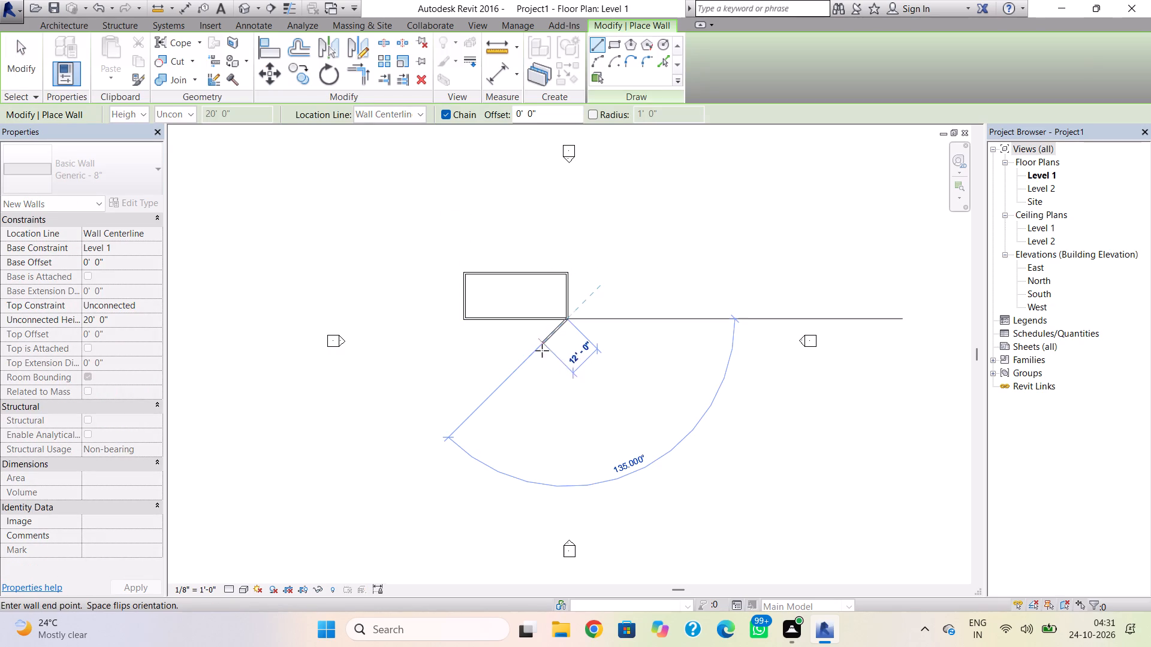
{"action": "left_click", "coordinate": [605, 45]}
{"action": "left_click", "coordinate": [608, 45]}
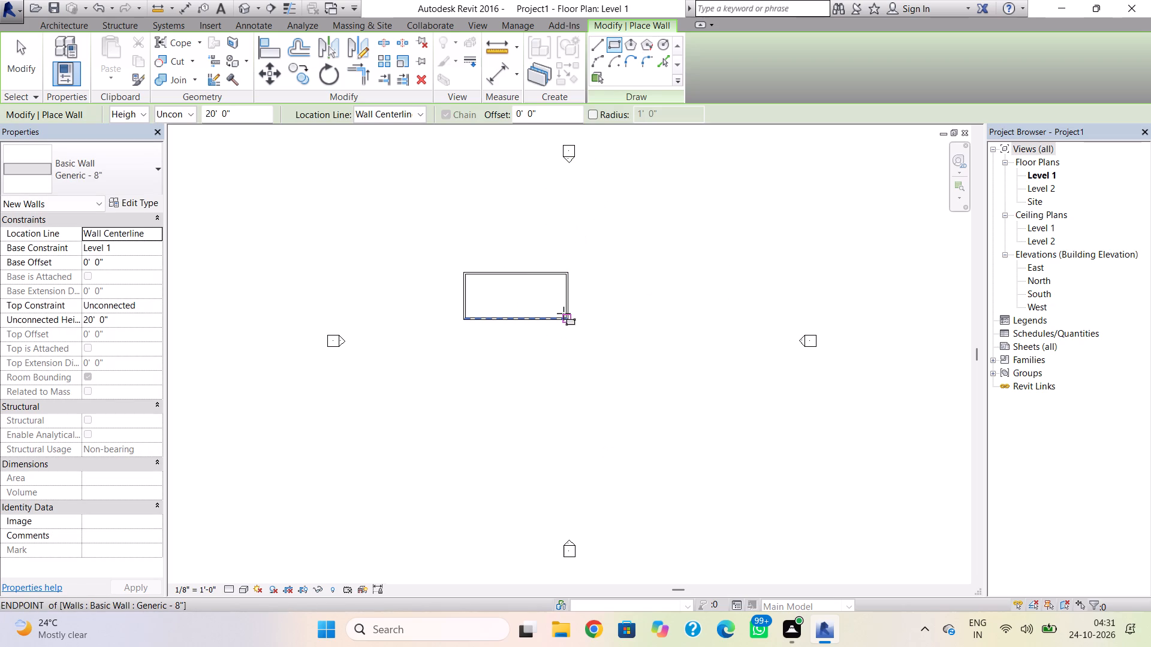
{"action": "left_click", "coordinate": [564, 318]}
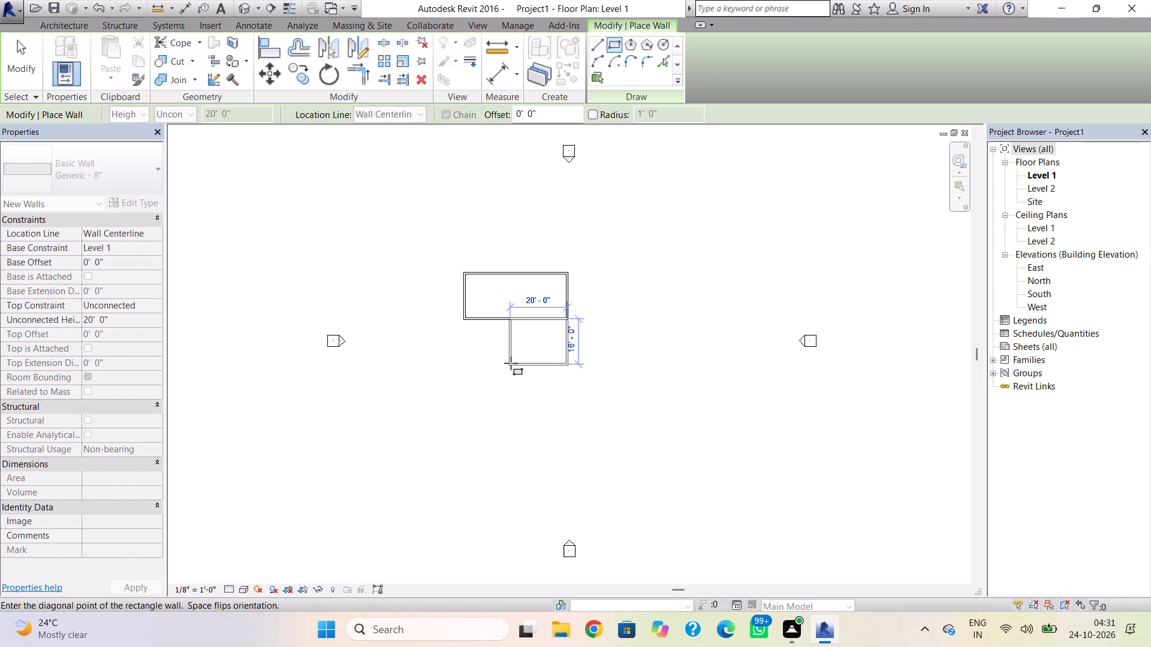
{"action": "left_click", "coordinate": [511, 363]}
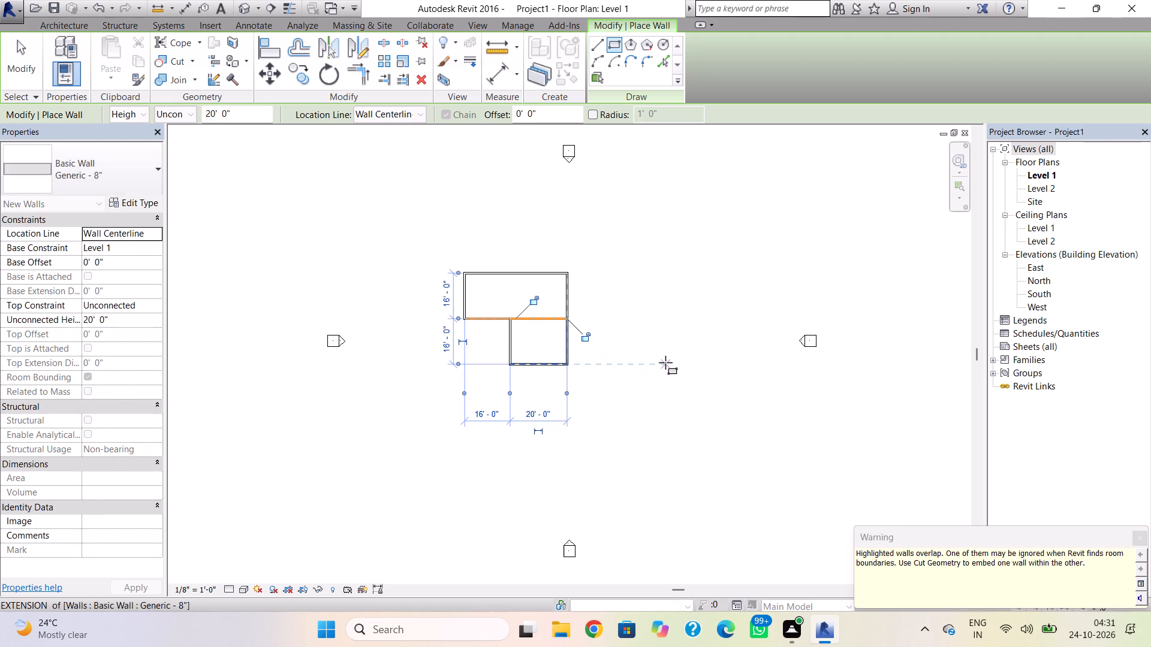
{"action": "key", "text": "Escape"}
{"action": "key", "text": "Escape"}
Delete both overlapping walls along the shared line between the upper and lower rectangles.
{"action": "left_click", "coordinate": [541, 321]}
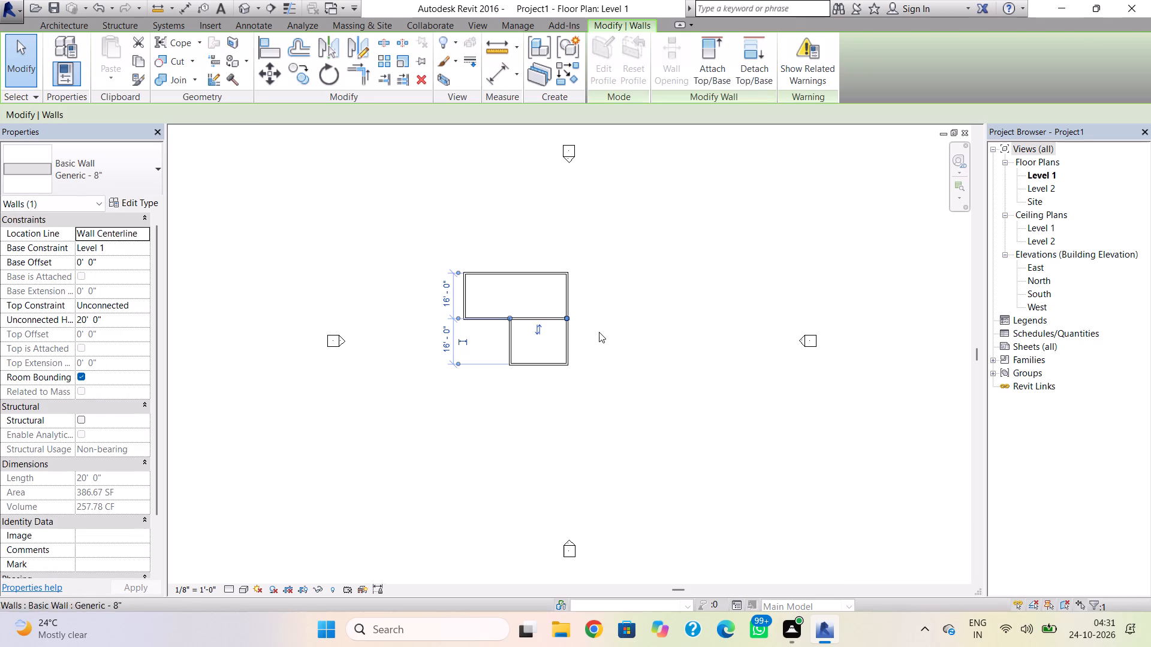
{"action": "key", "text": "Delete"}
{"action": "left_click", "coordinate": [528, 318]}
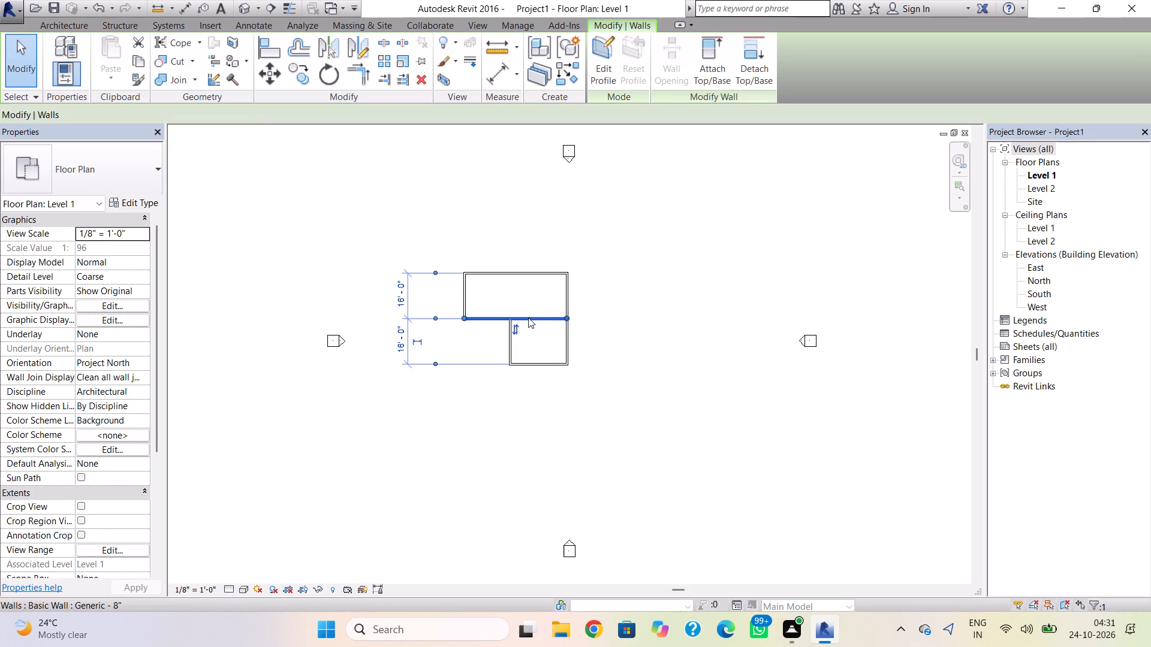
{"action": "key", "text": "Delete"}
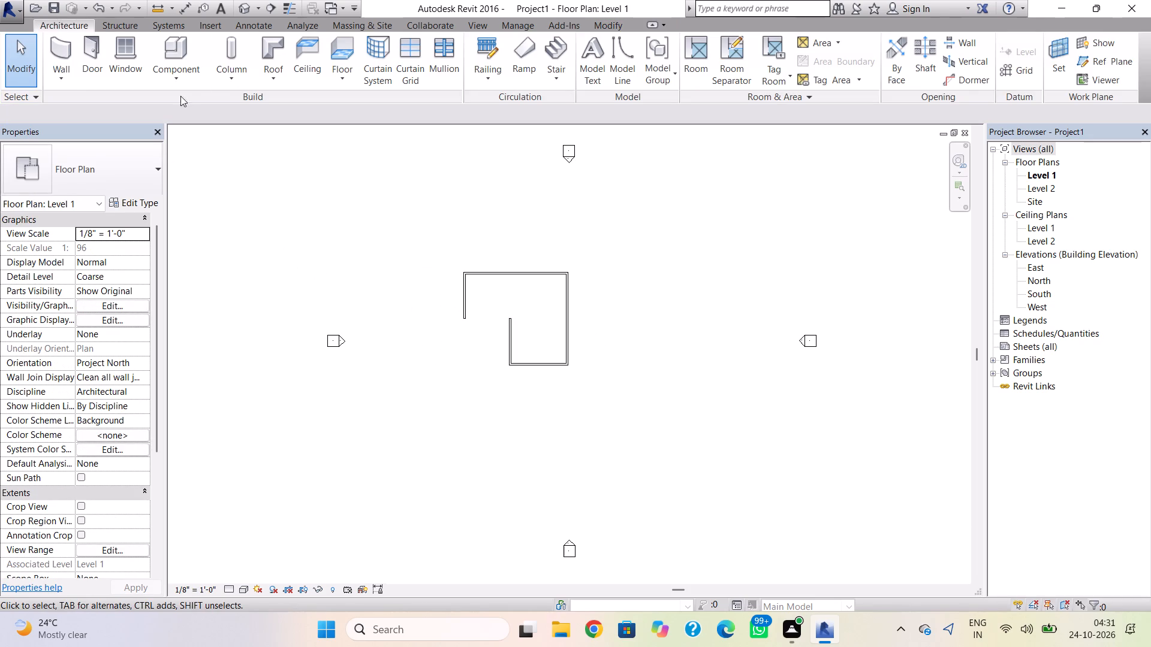
Draw a 16' wall closing the gap to the inner corner, and another continuing straight from that corner to the east wall.
{"action": "left_click", "coordinate": [60, 55]}
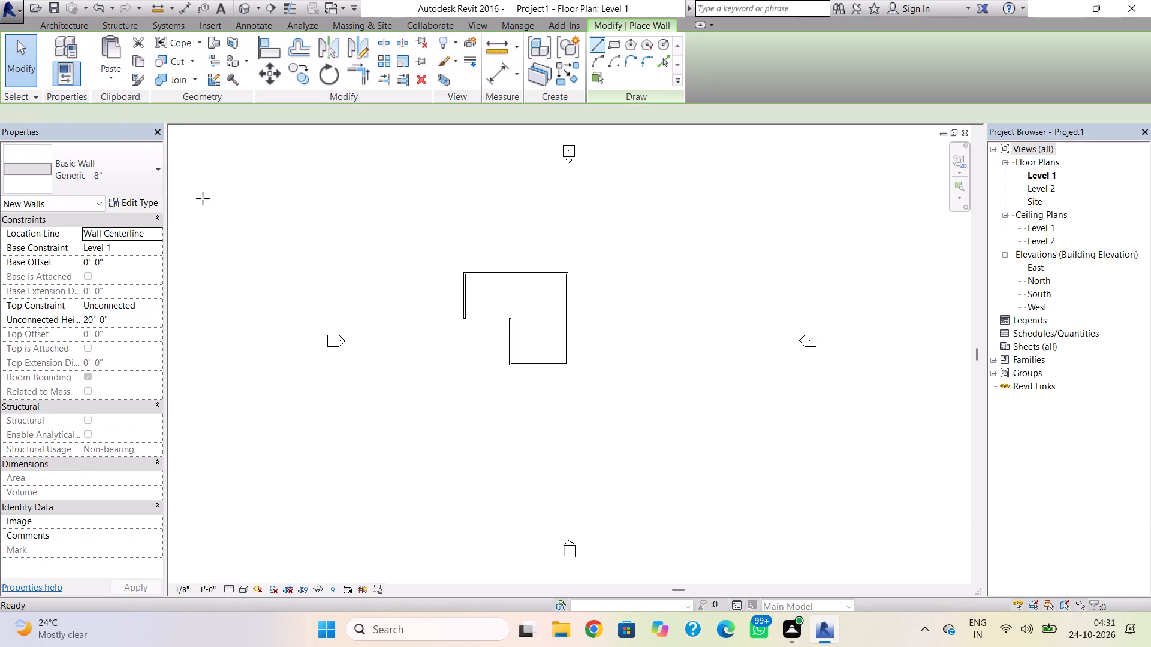
{"action": "left_click", "coordinate": [465, 322]}
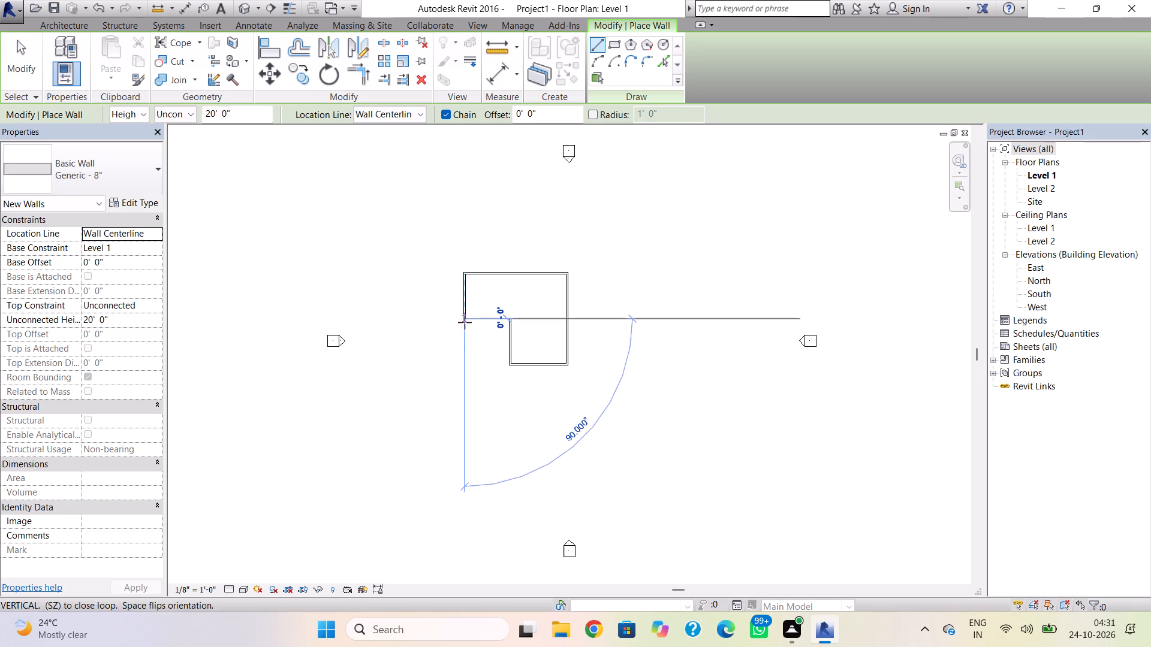
{"action": "left_click", "coordinate": [504, 323]}
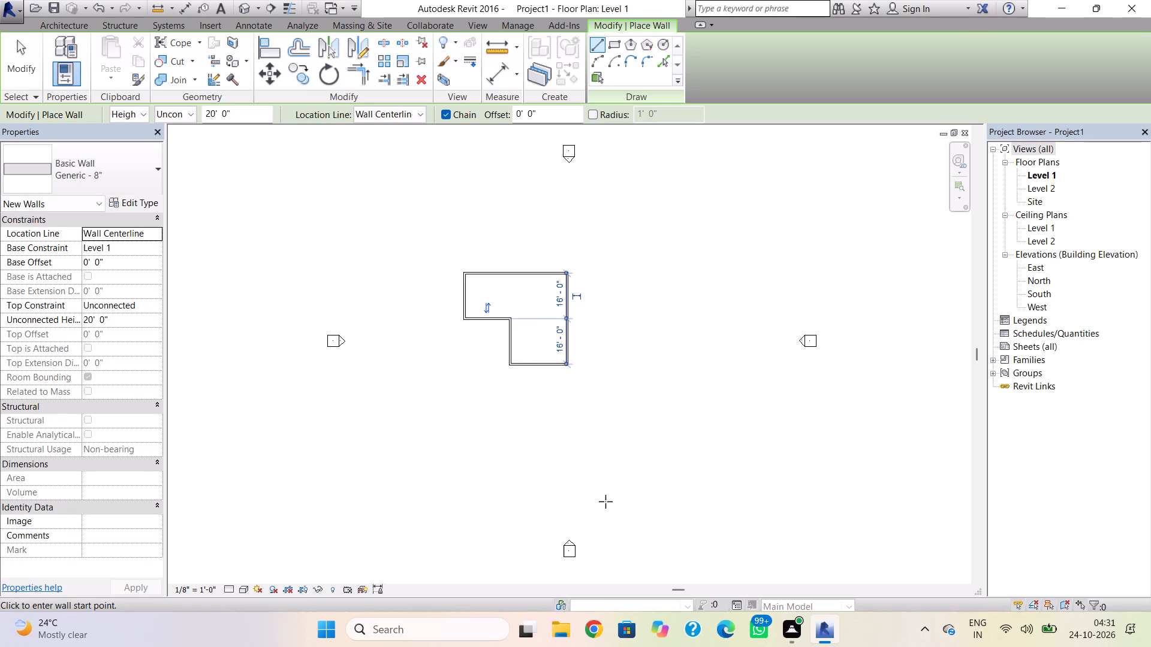
{"action": "key", "text": "Escape"}
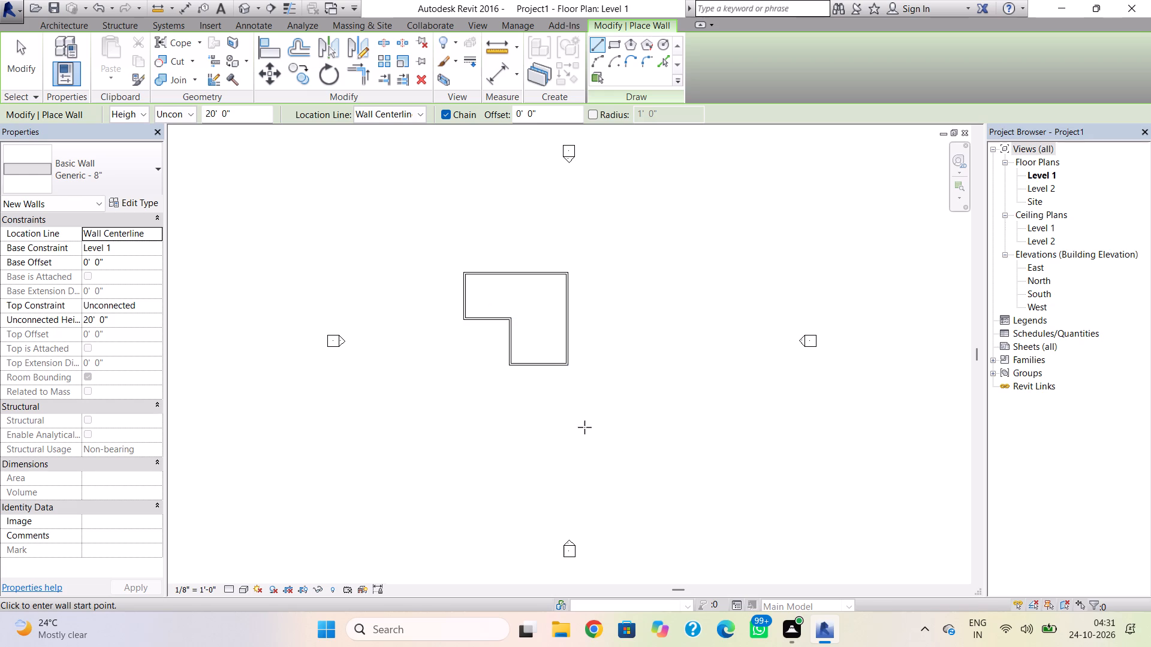
{"action": "left_click", "coordinate": [516, 322]}
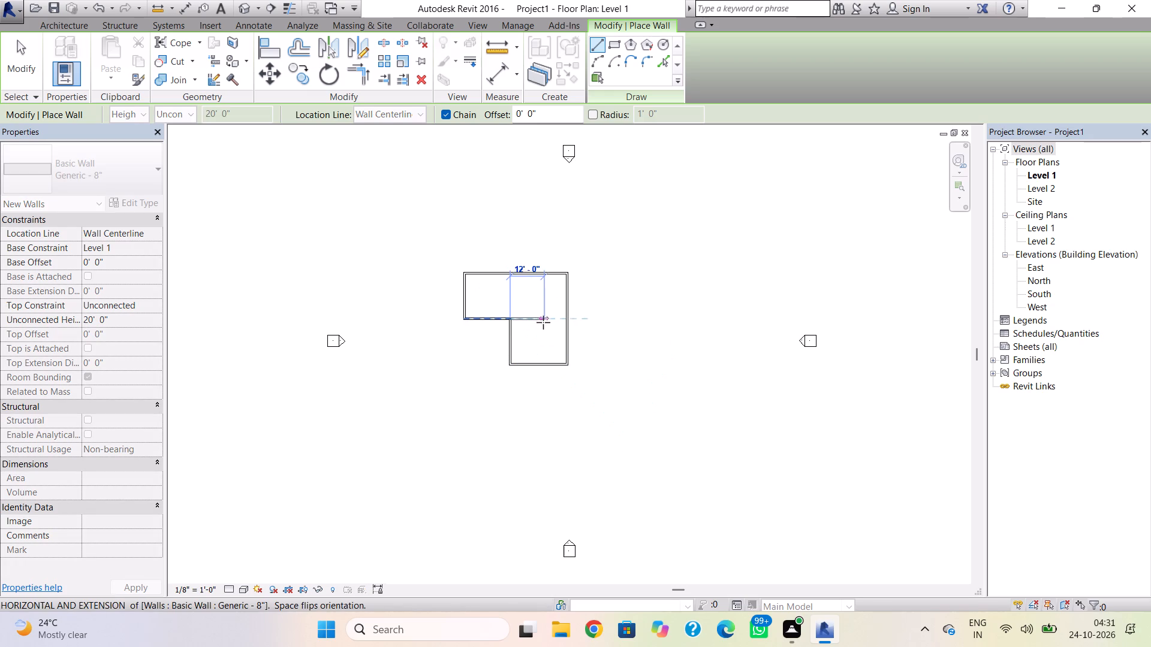
{"action": "left_click", "coordinate": [563, 323]}
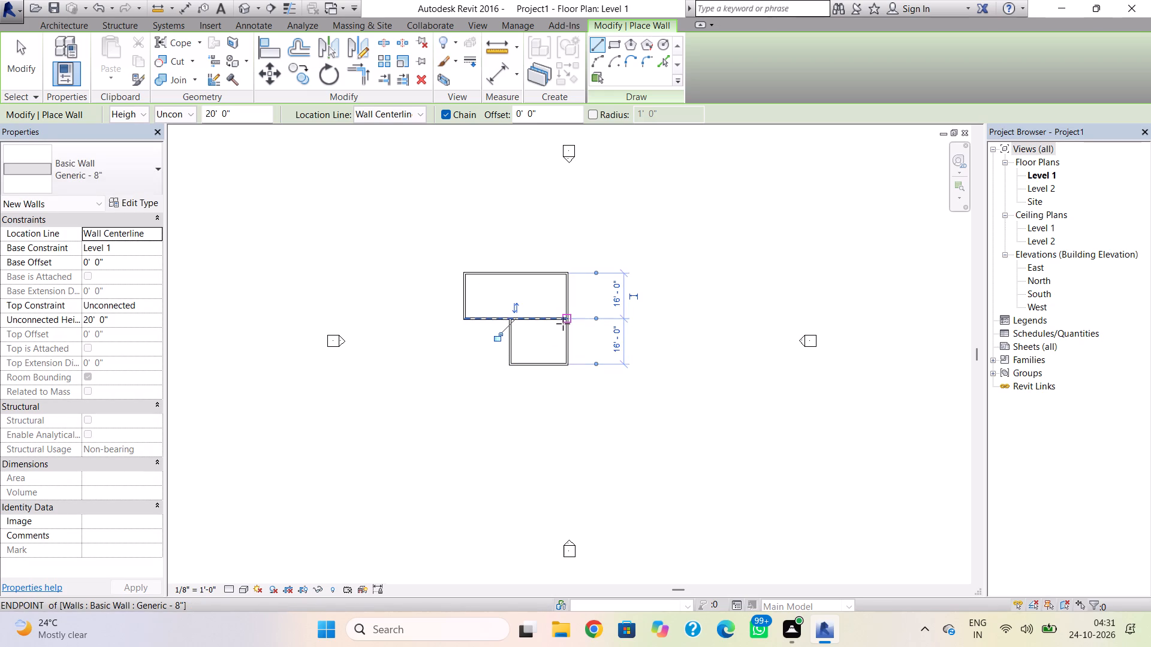
{"action": "key", "text": "Escape"}
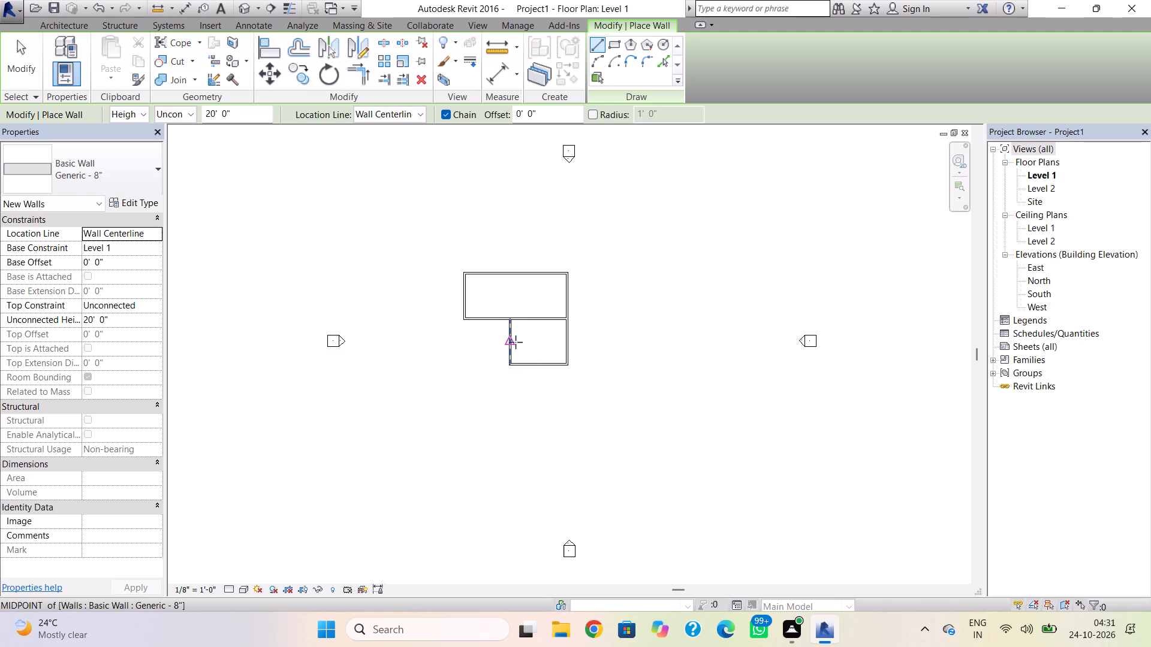
Draw a vertical partition wall 16' long across the upper room, just east of the north wall's midpoint.
{"action": "left_click", "coordinate": [523, 276]}
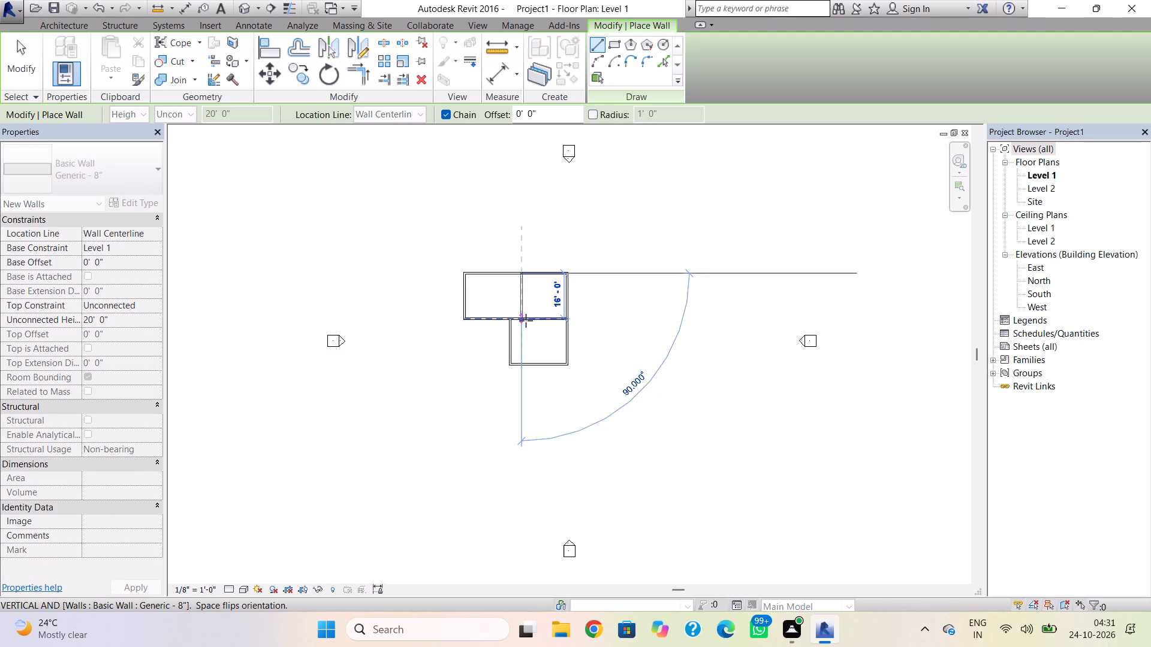
{"action": "left_click", "coordinate": [523, 316]}
{"action": "key", "text": "Escape"}
{"action": "key", "text": "Escape"}
Select all the walls and set their Unconnected Height to 12'.
{"action": "left_click_drag", "start_coordinate": [619, 267], "coordinate": [564, 333]}
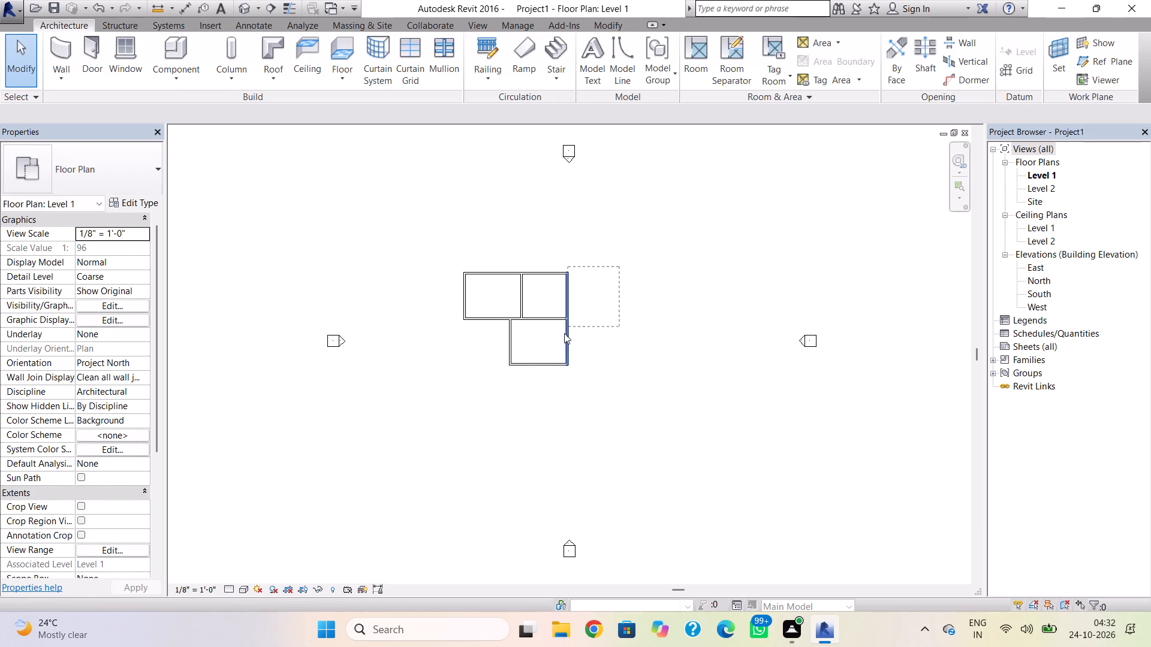
{"action": "left_click_drag", "start_coordinate": [564, 333], "coordinate": [393, 410]}
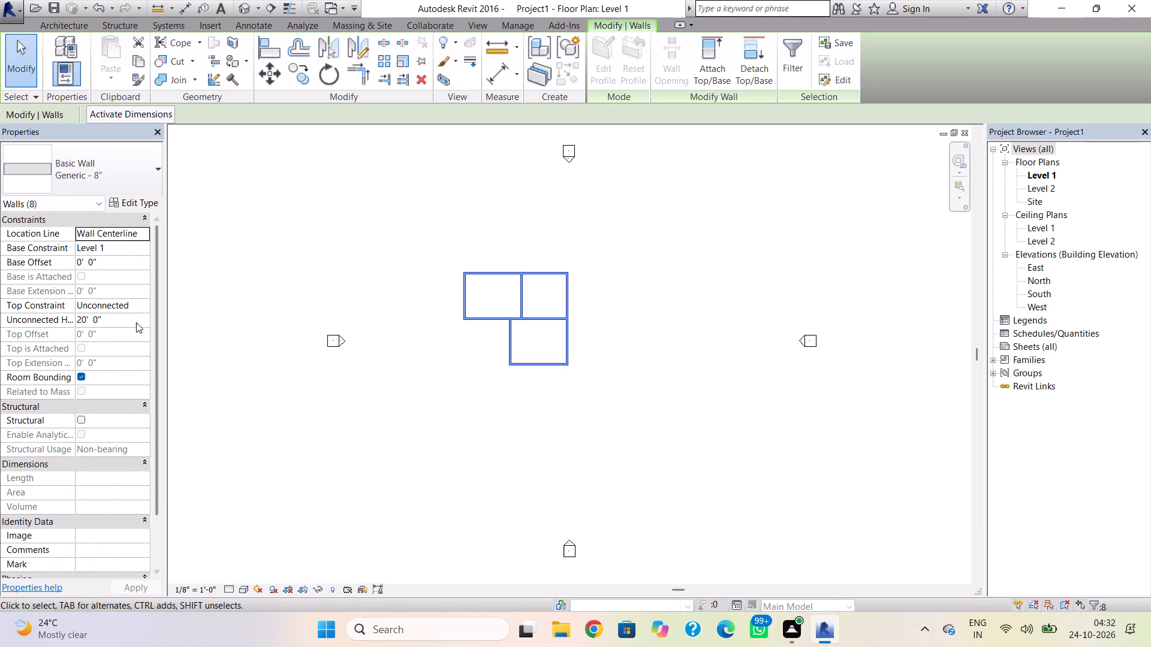
{"action": "left_click", "coordinate": [136, 322]}
{"action": "type", "text": "112"}
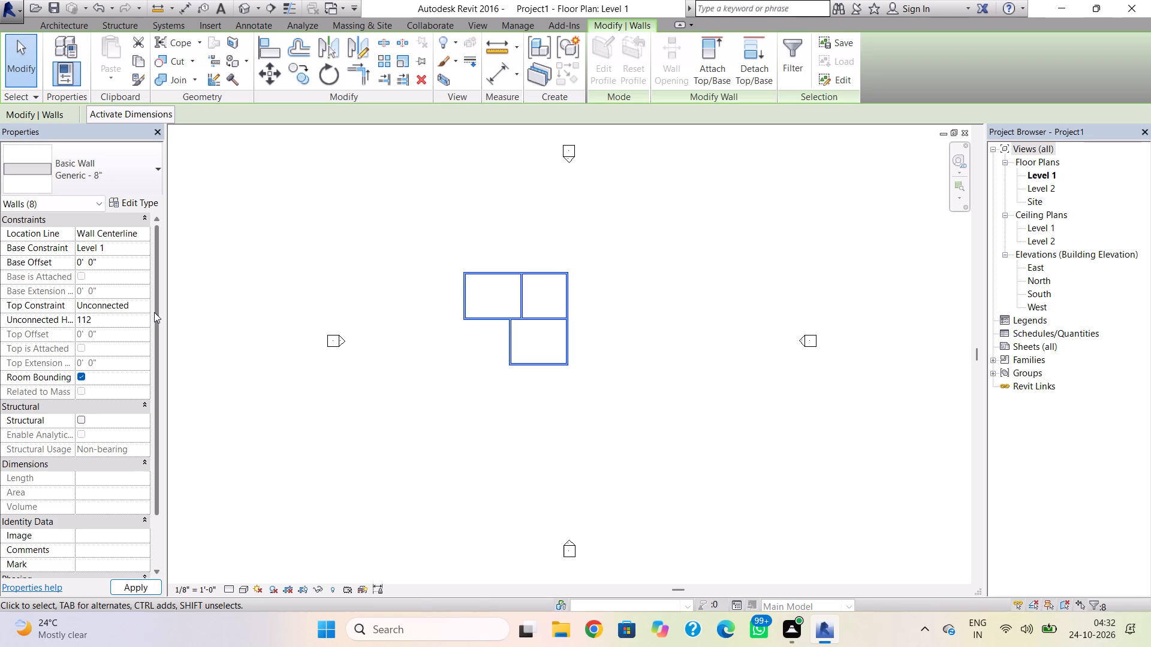
{"action": "key", "text": "BackSpace"}
{"action": "key", "text": "BackSpace"}
{"action": "type", "text": "2'"}
{"action": "key", "text": "Return"}
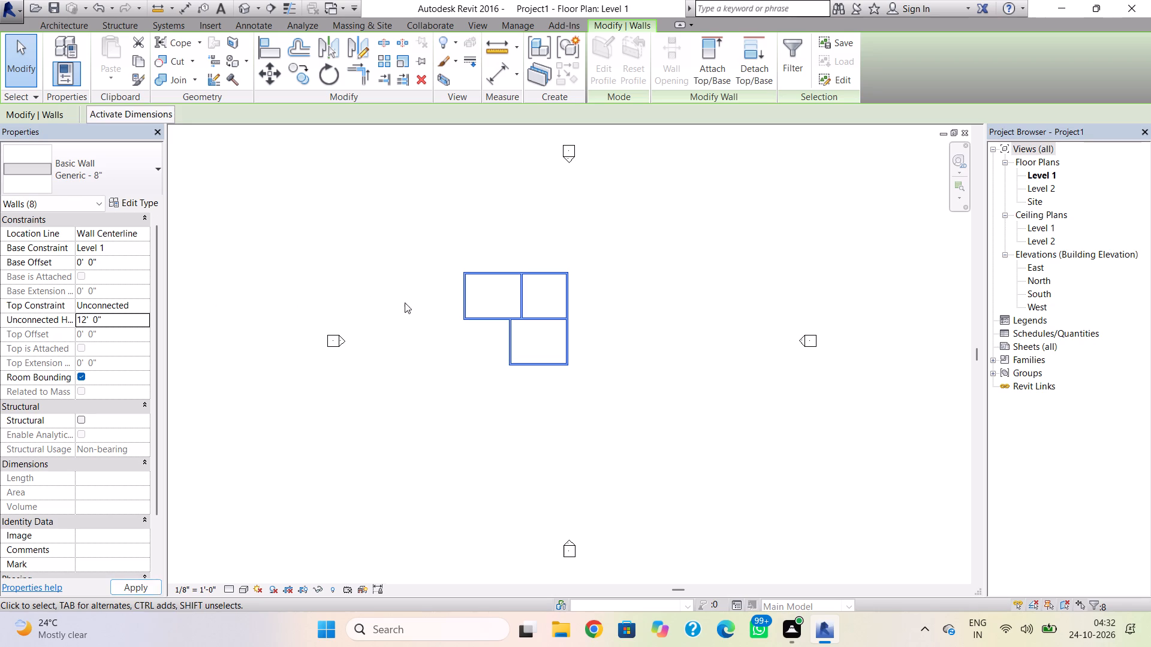
Open the default 3D view to examine the walls.
{"action": "left_click", "coordinate": [243, 7]}
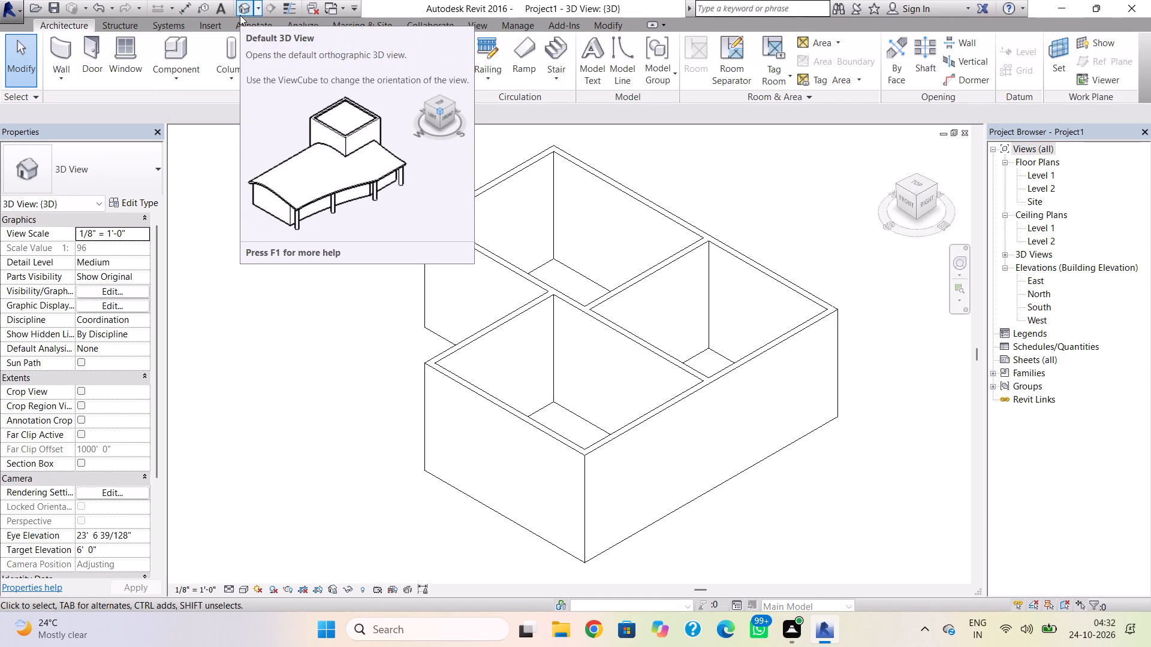
On the Level 1 plan, create a Generic - 12" floor with a 48' by 44' rectangular boundary around all the walls.
{"action": "double_click", "coordinate": [1042, 177]}
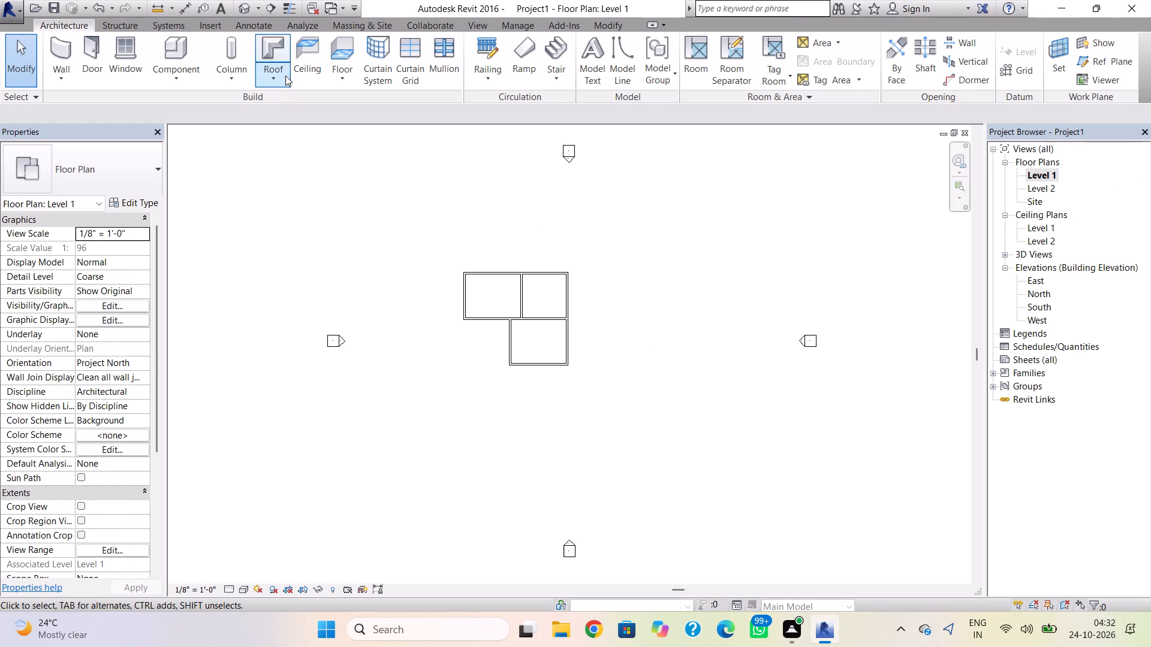
{"action": "left_click", "coordinate": [358, 38]}
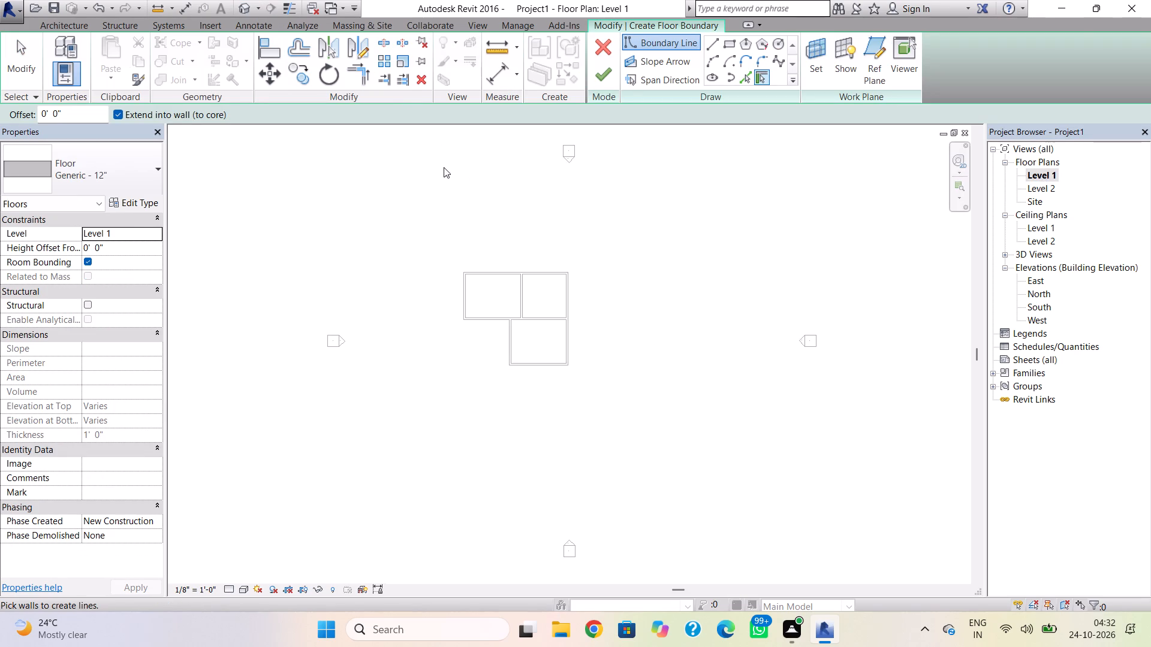
{"action": "left_click", "coordinate": [734, 41]}
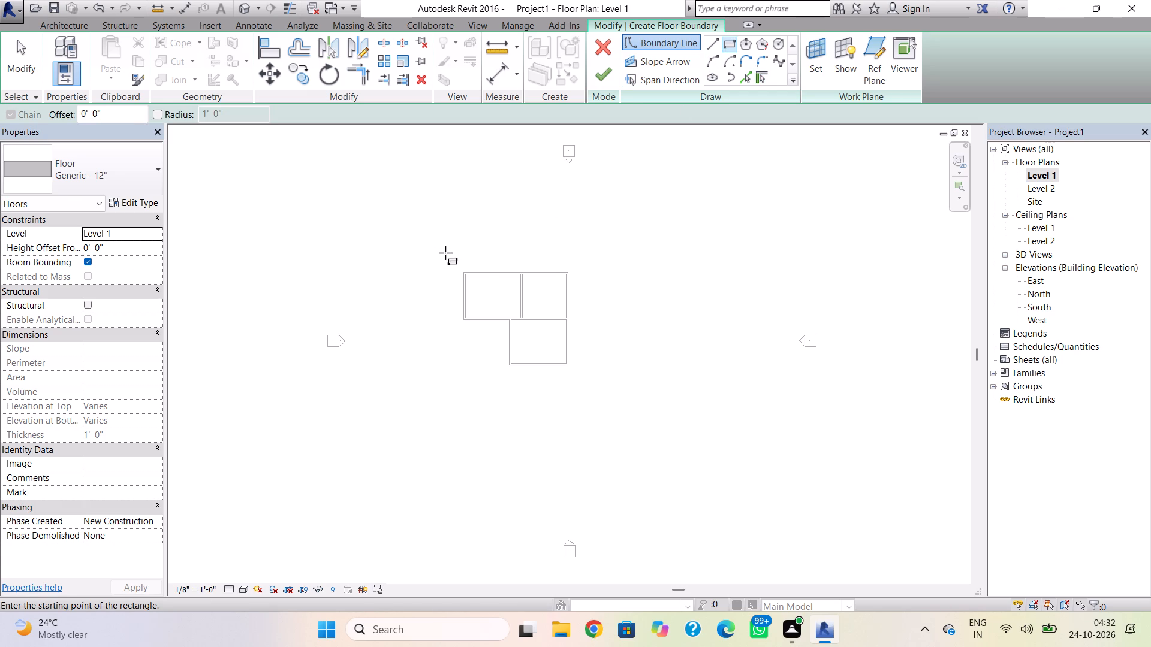
{"action": "left_click", "coordinate": [448, 255]}
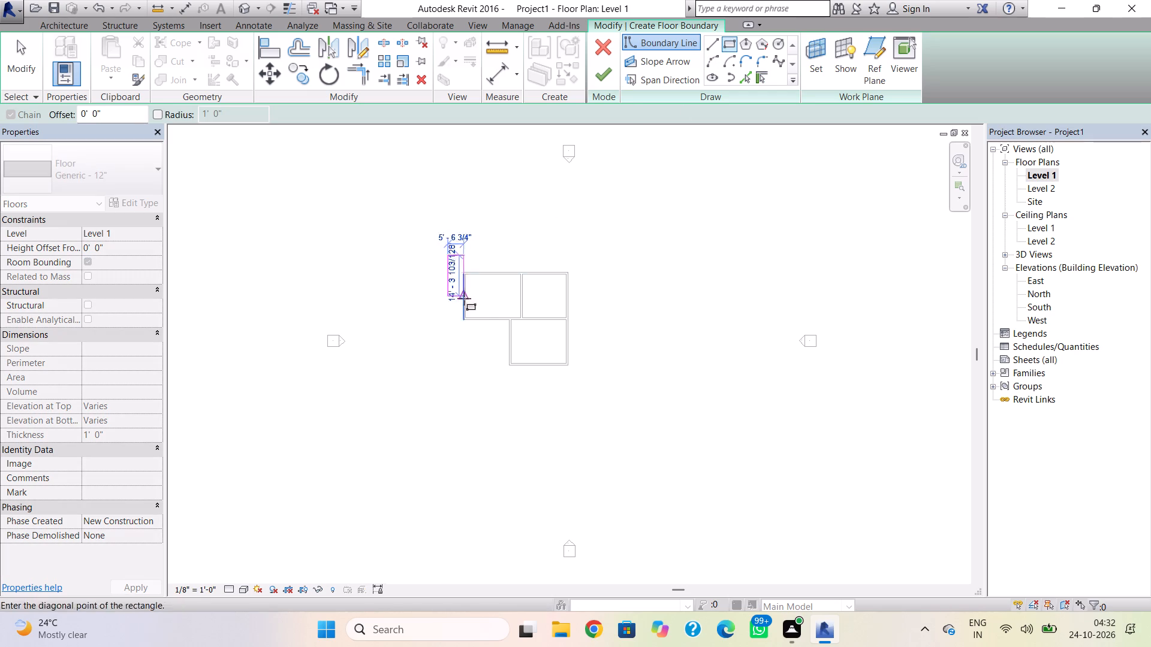
{"action": "left_click", "coordinate": [579, 383]}
{"action": "key", "text": "Escape"}
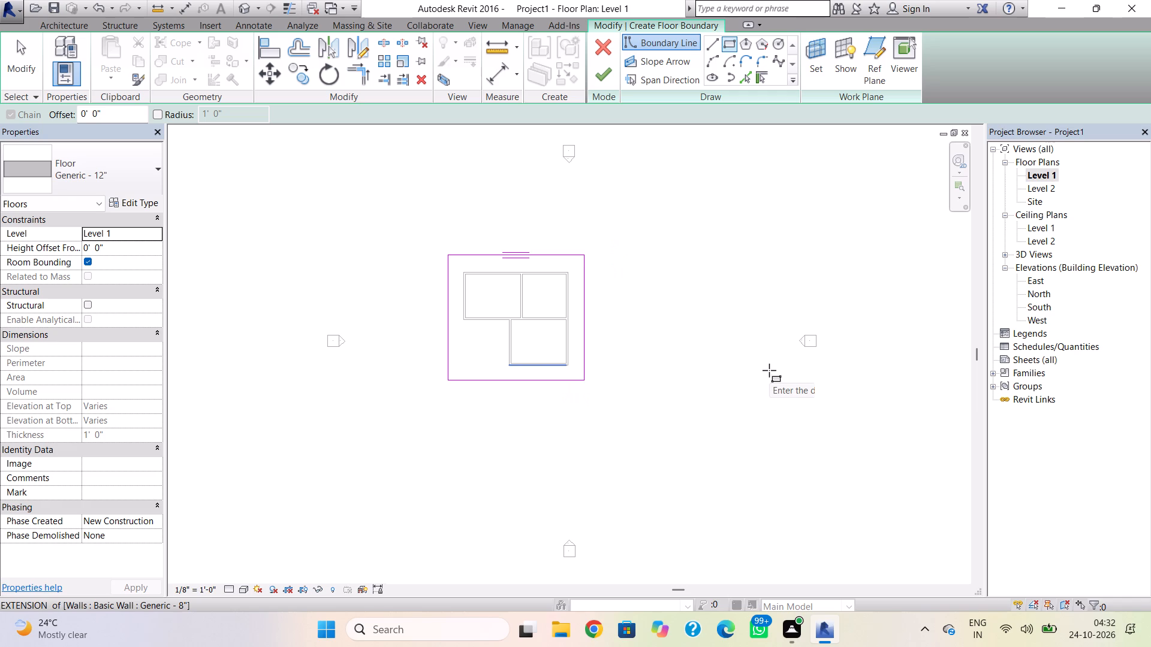
{"action": "left_click", "coordinate": [602, 76]}
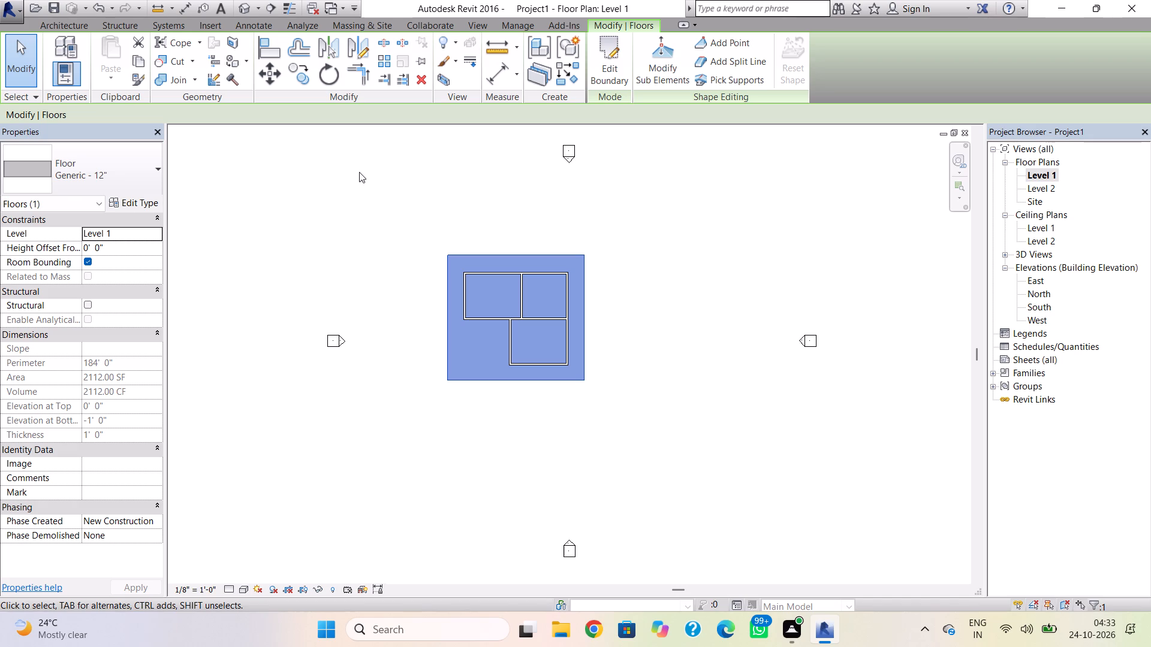
{"action": "key", "text": "Escape"}
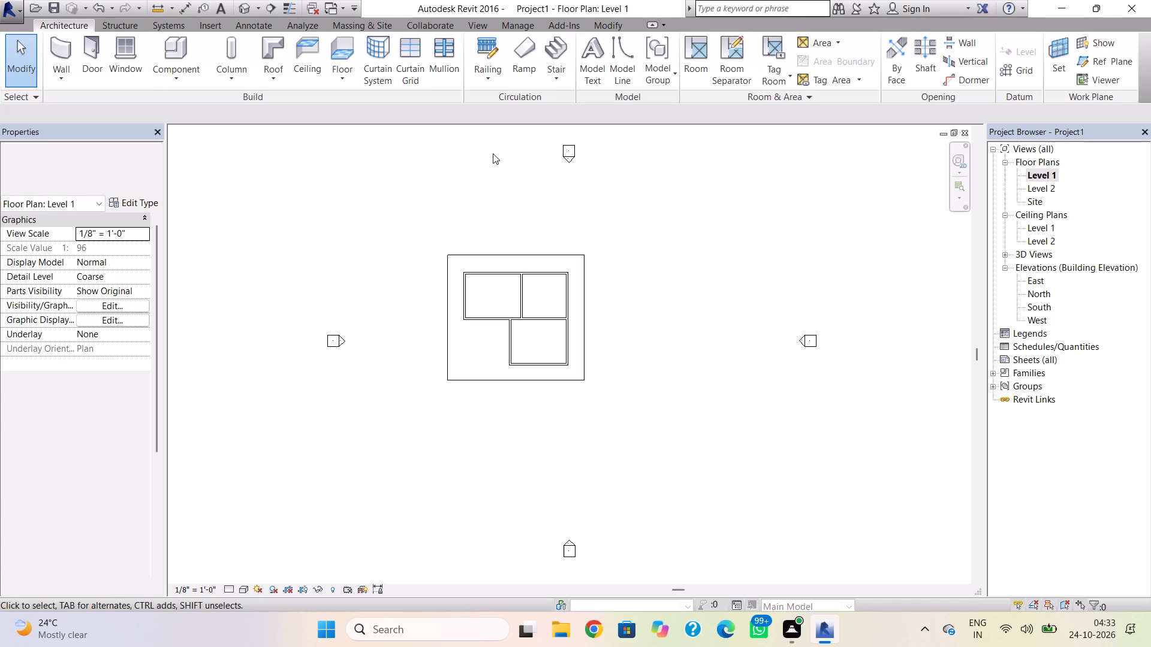
Create a flat Generic - 12" footprint roof on Level 2, without defined slopes, with a 36'-8" by 32'-8" rectangle aligned to the outer wall faces.
{"action": "left_click", "coordinate": [276, 56]}
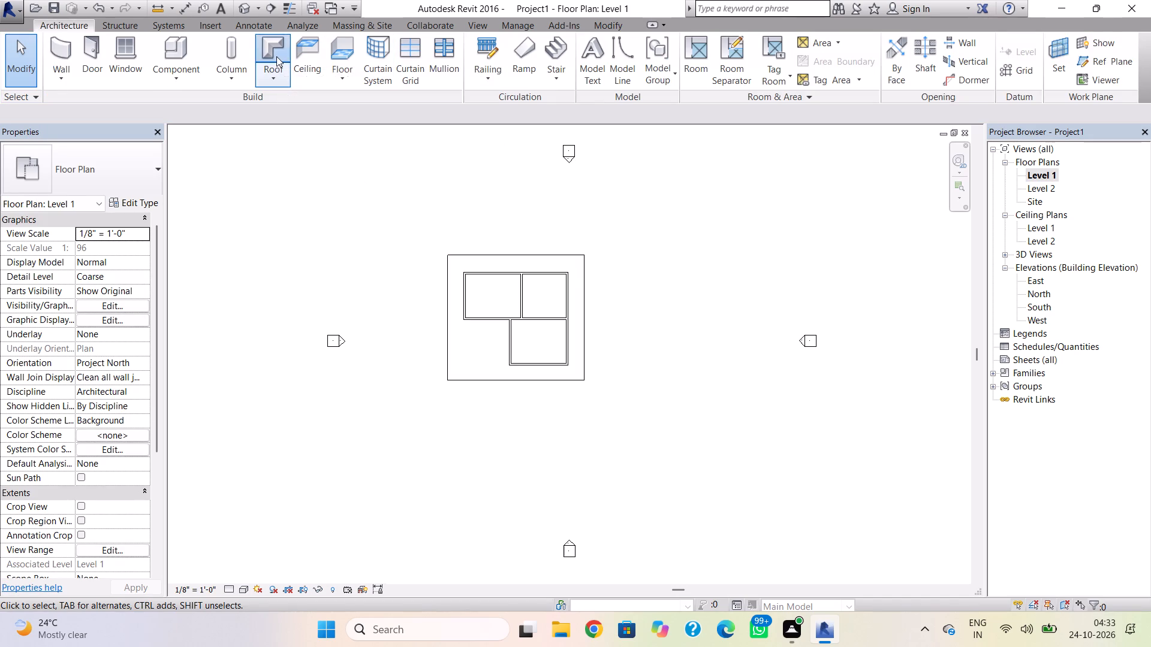
{"action": "left_click", "coordinate": [547, 345]}
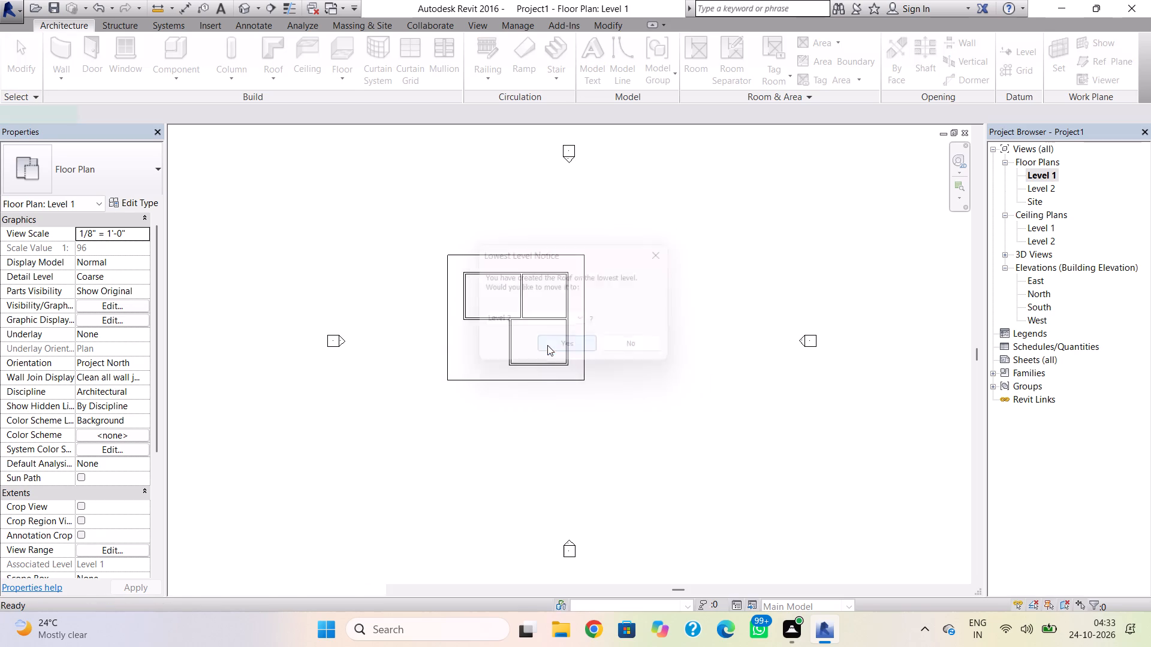
{"action": "left_click", "coordinate": [9, 113]}
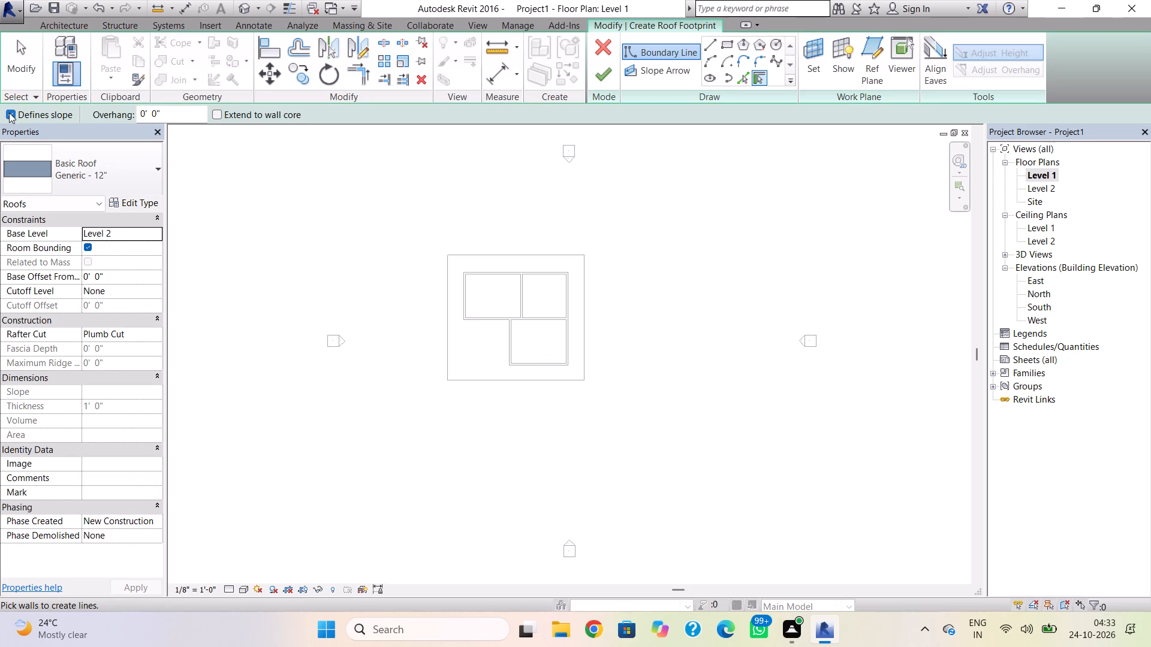
{"action": "left_click", "coordinate": [723, 45]}
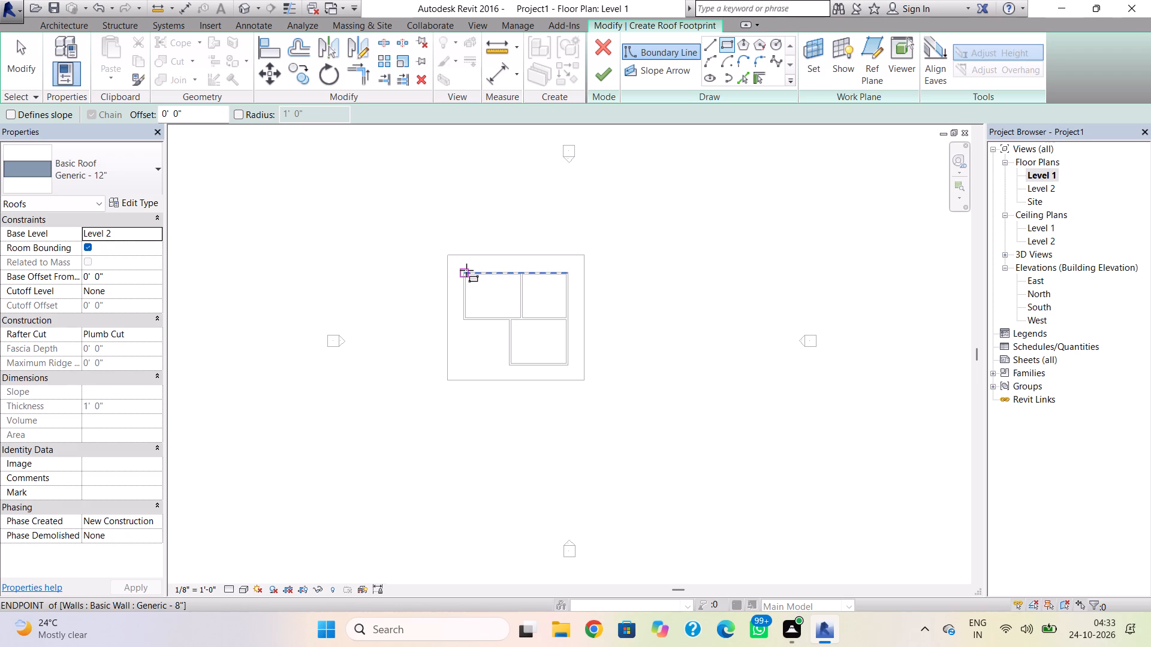
{"action": "scroll", "coordinate": [466, 269], "scroll_direction": "up", "scroll_amount": 4}
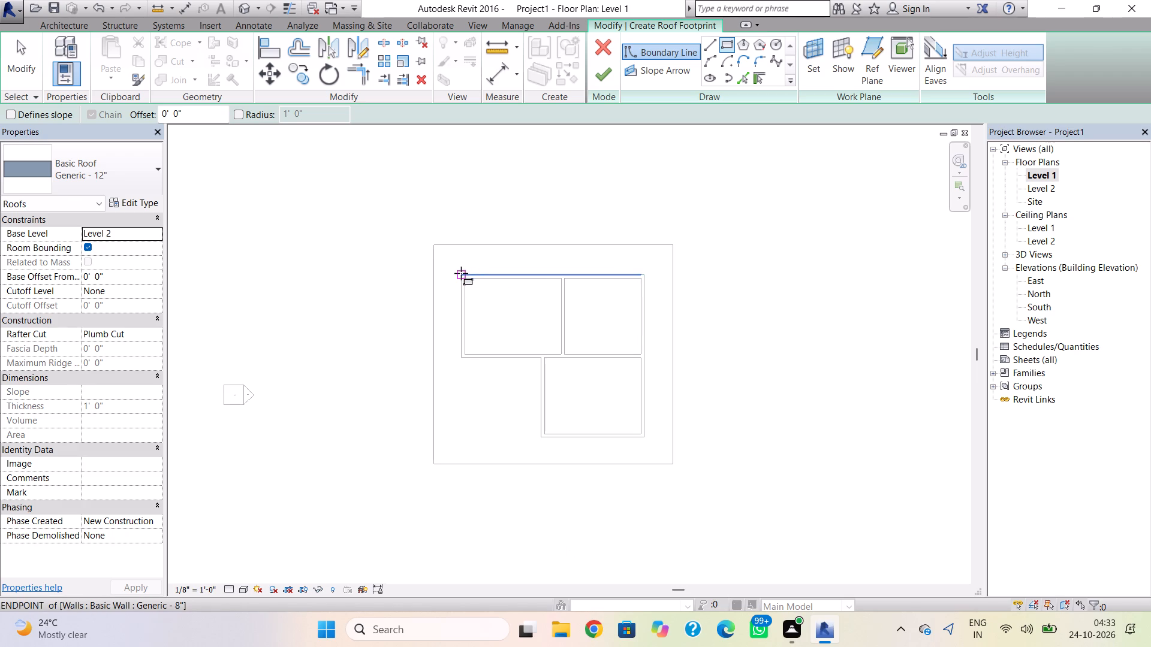
{"action": "left_click", "coordinate": [461, 273]}
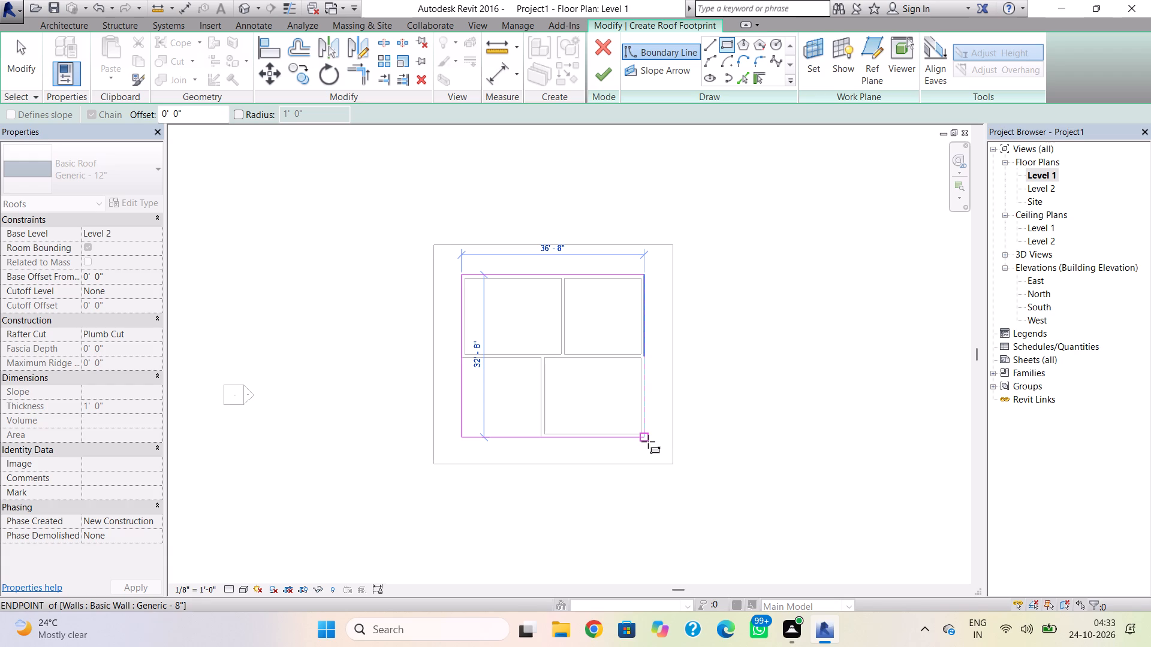
{"action": "left_click", "coordinate": [648, 442]}
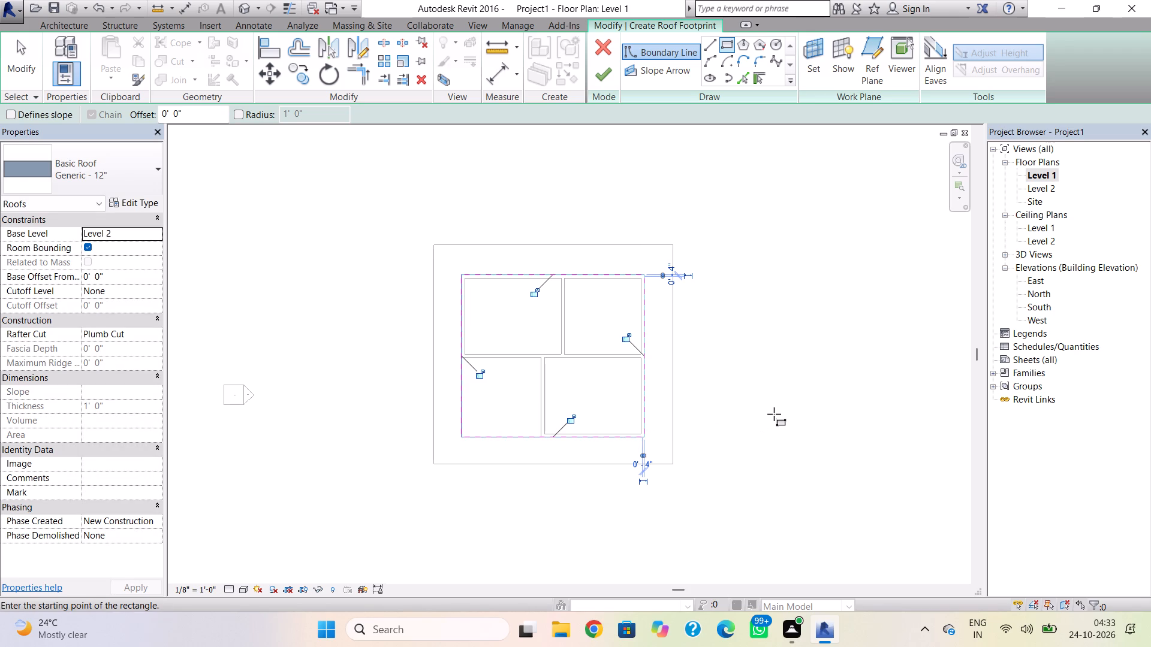
{"action": "key", "text": "Escape"}
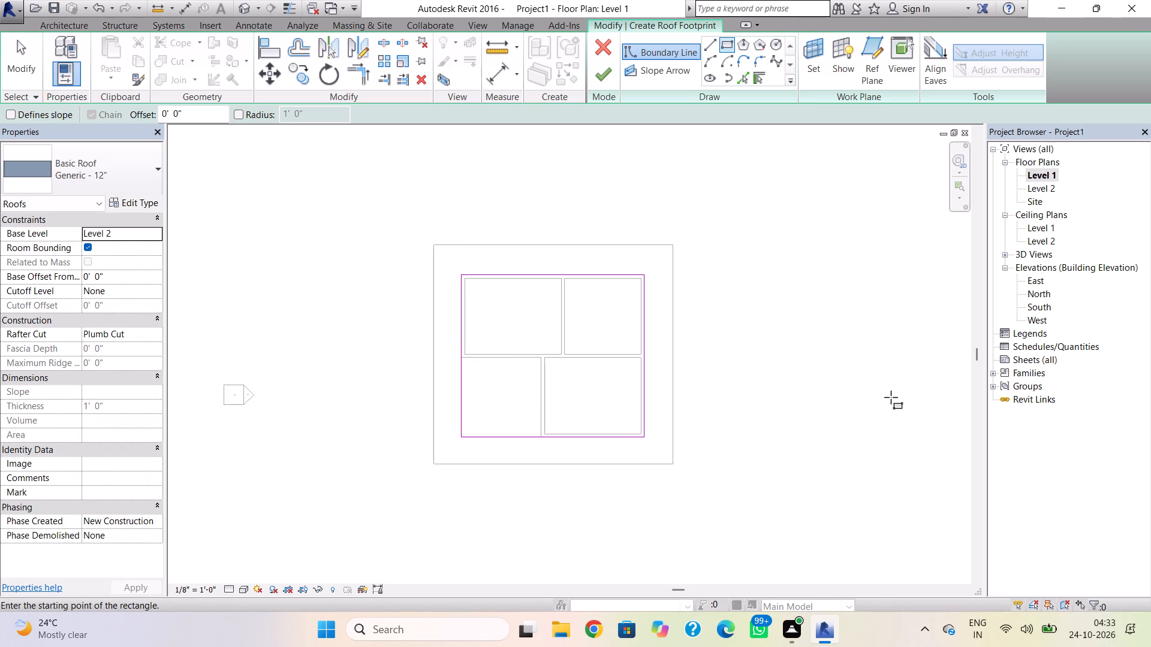
{"action": "left_click", "coordinate": [603, 77]}
{"action": "left_click", "coordinate": [622, 323]}
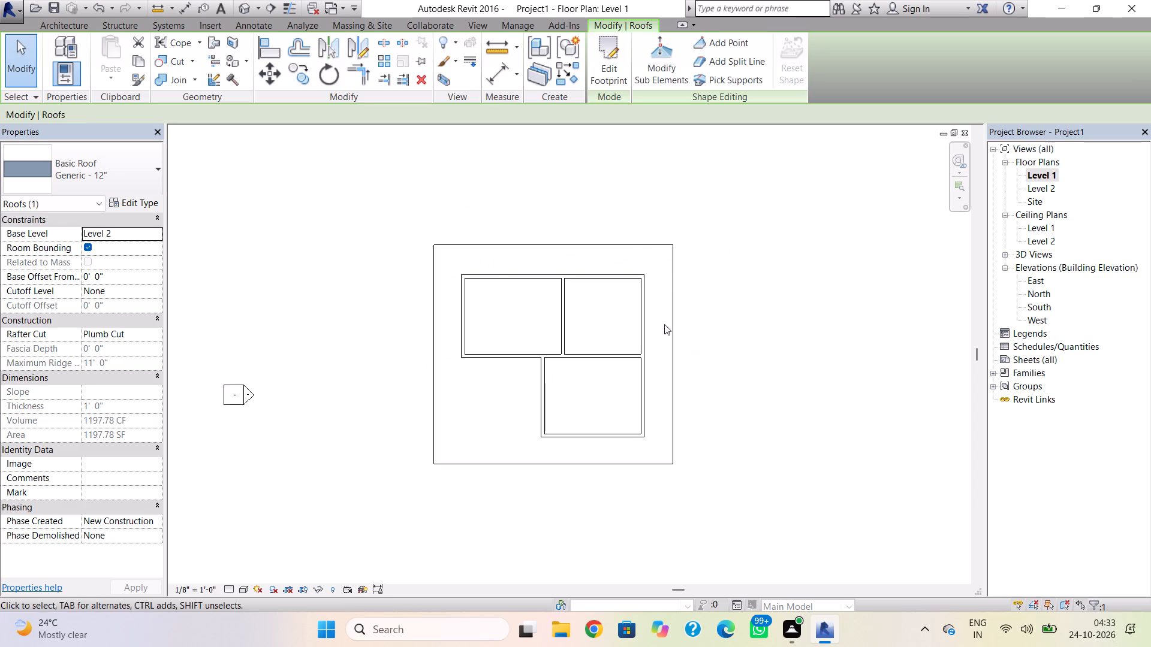
Open the default 3D view and examine the roof, walls and floor from the front-left side.
{"action": "left_click", "coordinate": [246, 10]}
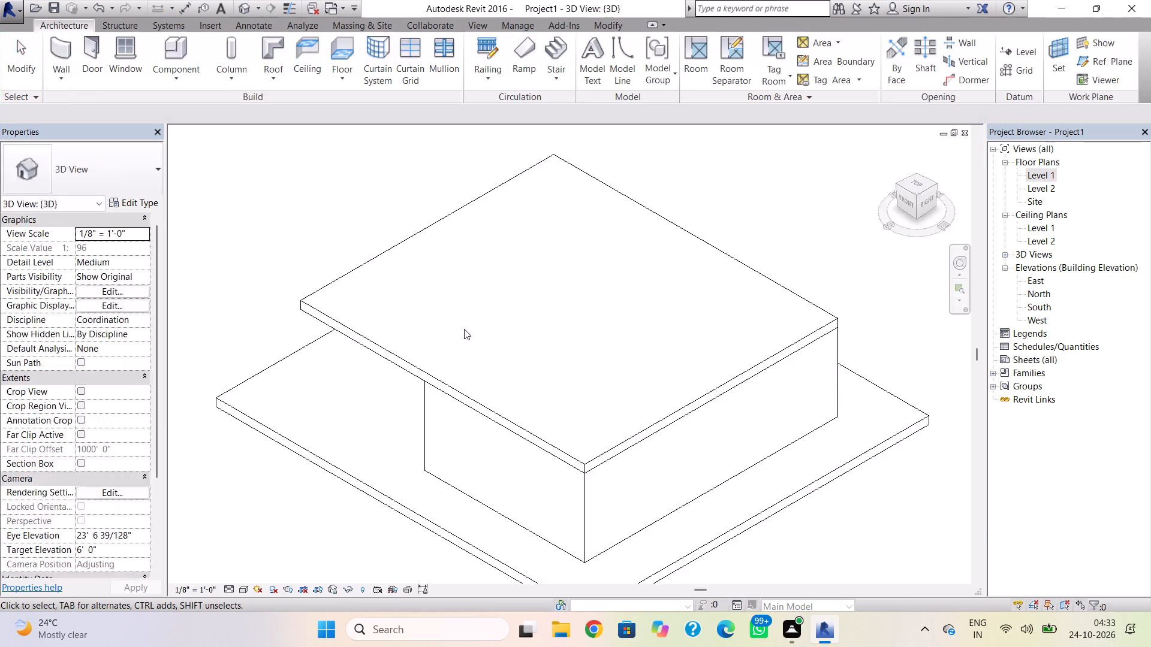
{"action": "right_click_drag", "start_coordinate": [570, 430], "coordinate": [703, 419], "text": "shift"}
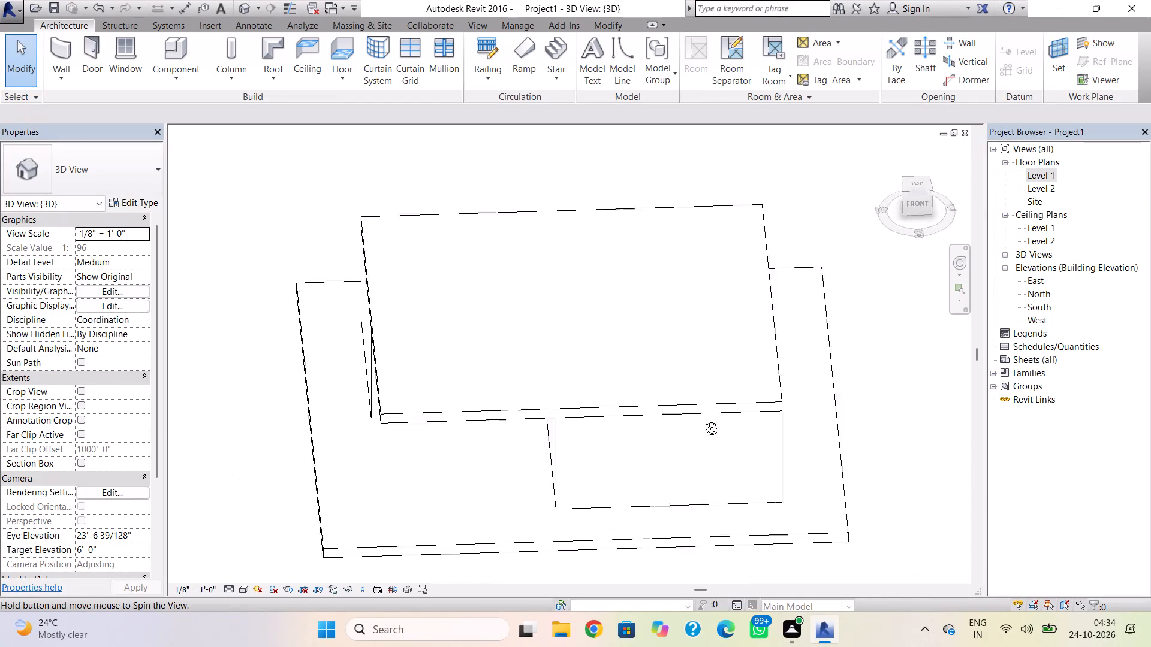
{"action": "right_click_drag", "start_coordinate": [703, 419], "coordinate": [784, 359], "text": "shift"}
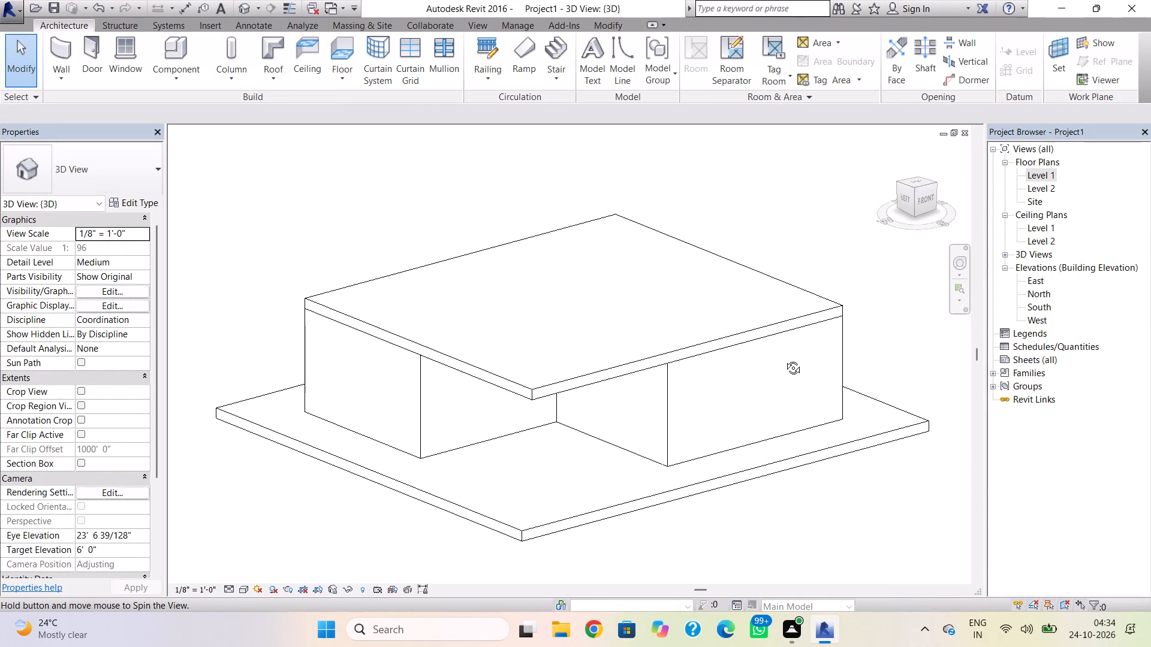
{"action": "right_click_drag", "start_coordinate": [784, 359], "coordinate": [784, 359], "text": "shift"}
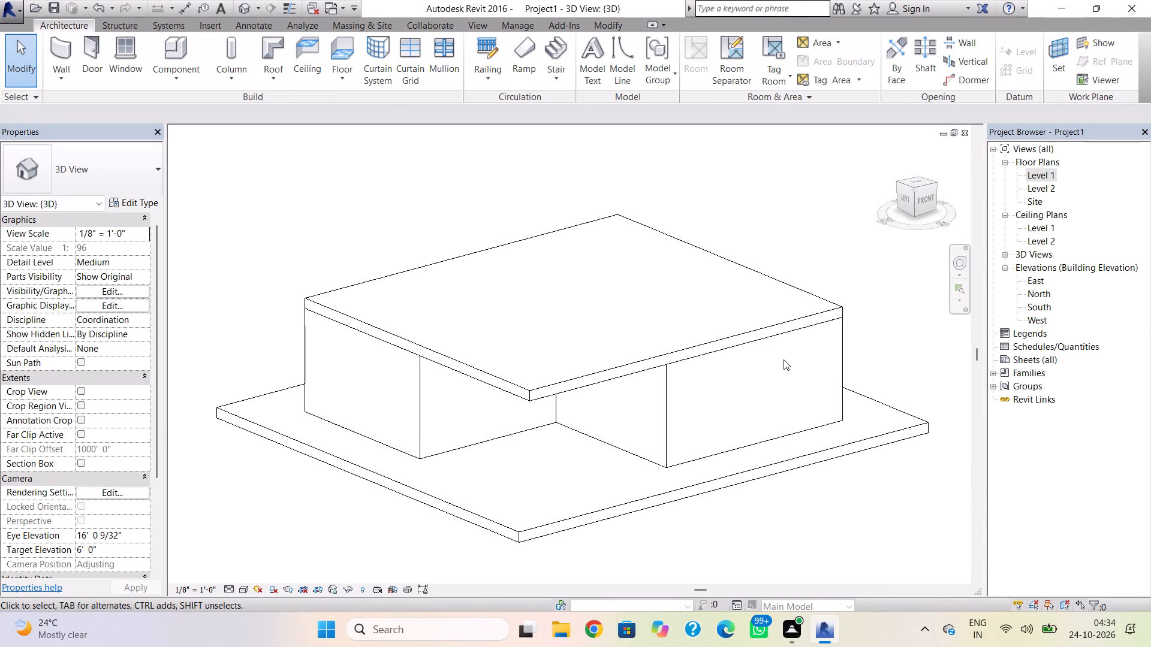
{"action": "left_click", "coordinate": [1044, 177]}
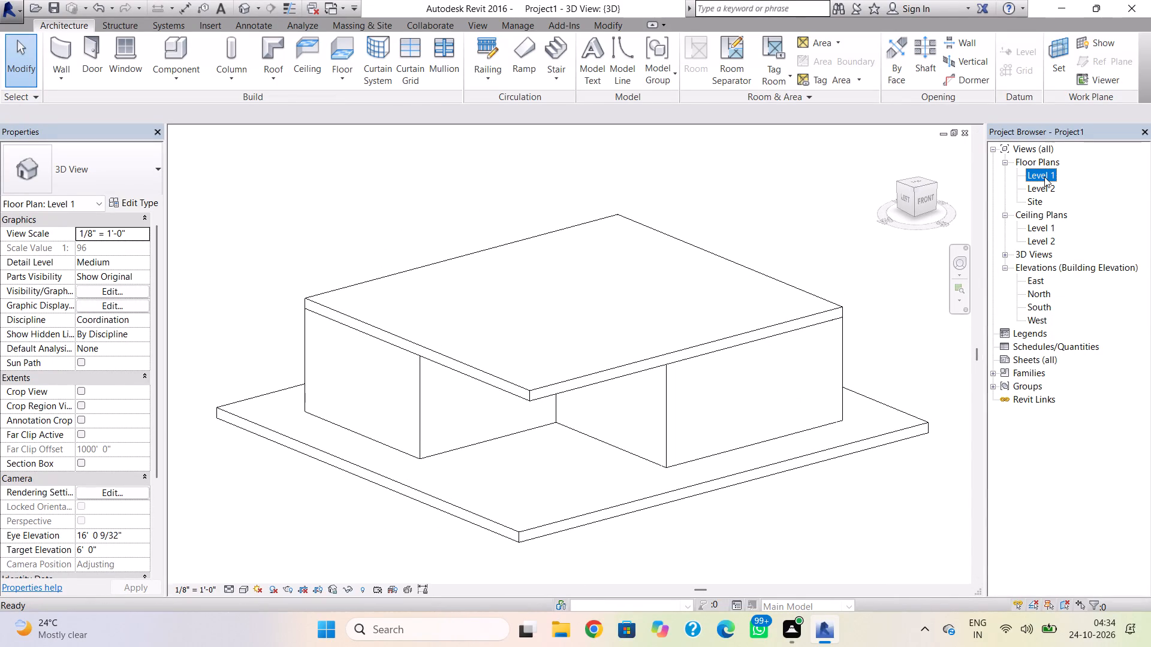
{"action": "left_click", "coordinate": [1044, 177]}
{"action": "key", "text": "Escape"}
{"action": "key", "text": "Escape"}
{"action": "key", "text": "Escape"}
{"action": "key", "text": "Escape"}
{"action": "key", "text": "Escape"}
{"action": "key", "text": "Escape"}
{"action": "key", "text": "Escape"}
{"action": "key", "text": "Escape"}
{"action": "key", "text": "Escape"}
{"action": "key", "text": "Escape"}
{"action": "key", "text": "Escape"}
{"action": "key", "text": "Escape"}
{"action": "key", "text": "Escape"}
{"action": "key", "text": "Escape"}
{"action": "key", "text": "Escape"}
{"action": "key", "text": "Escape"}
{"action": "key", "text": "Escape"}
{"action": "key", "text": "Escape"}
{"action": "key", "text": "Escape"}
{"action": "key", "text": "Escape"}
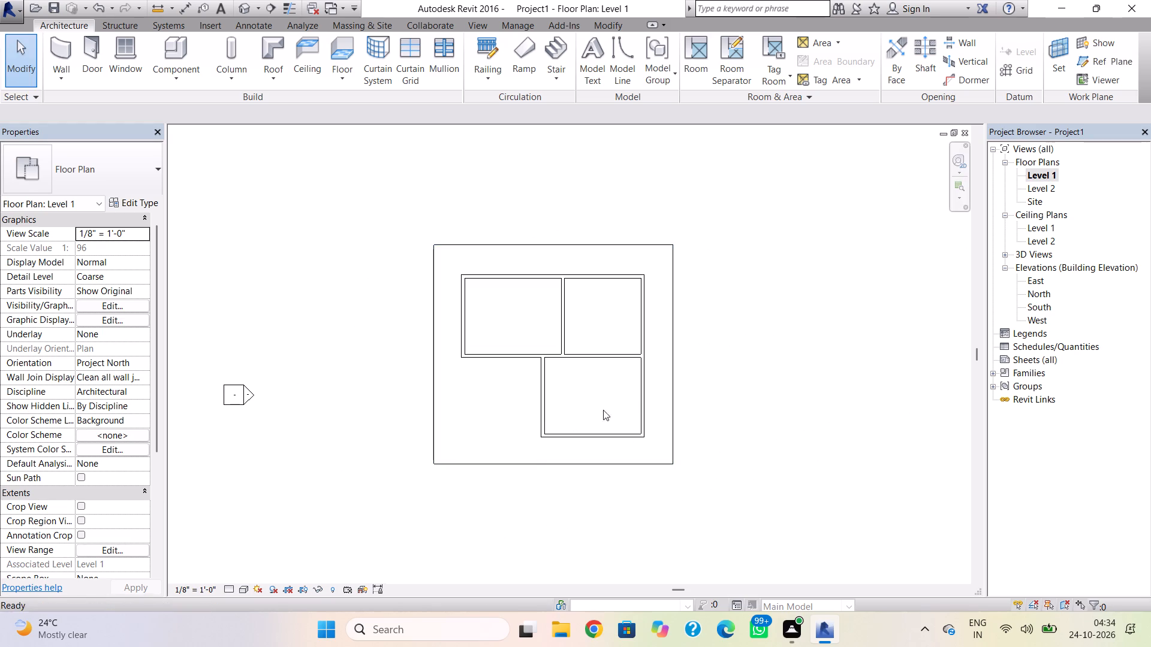
Open the Level 2 floor plan and open the roof's footprint sketch for editing.
{"action": "double_click", "coordinate": [1041, 189]}
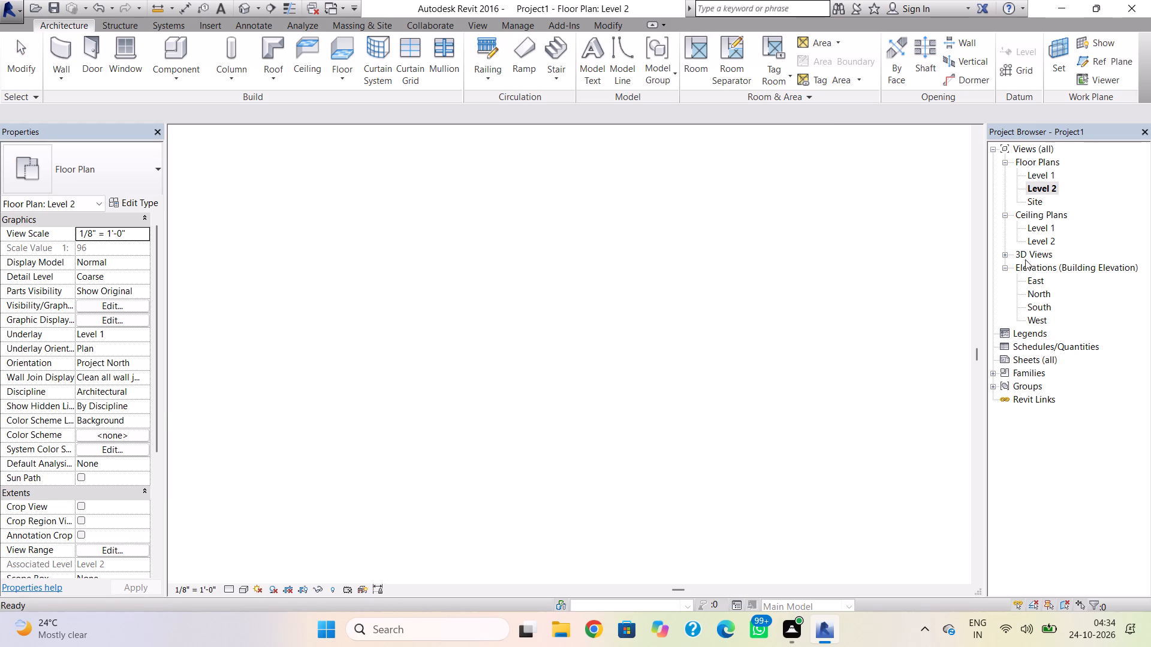
{"action": "left_click", "coordinate": [518, 442]}
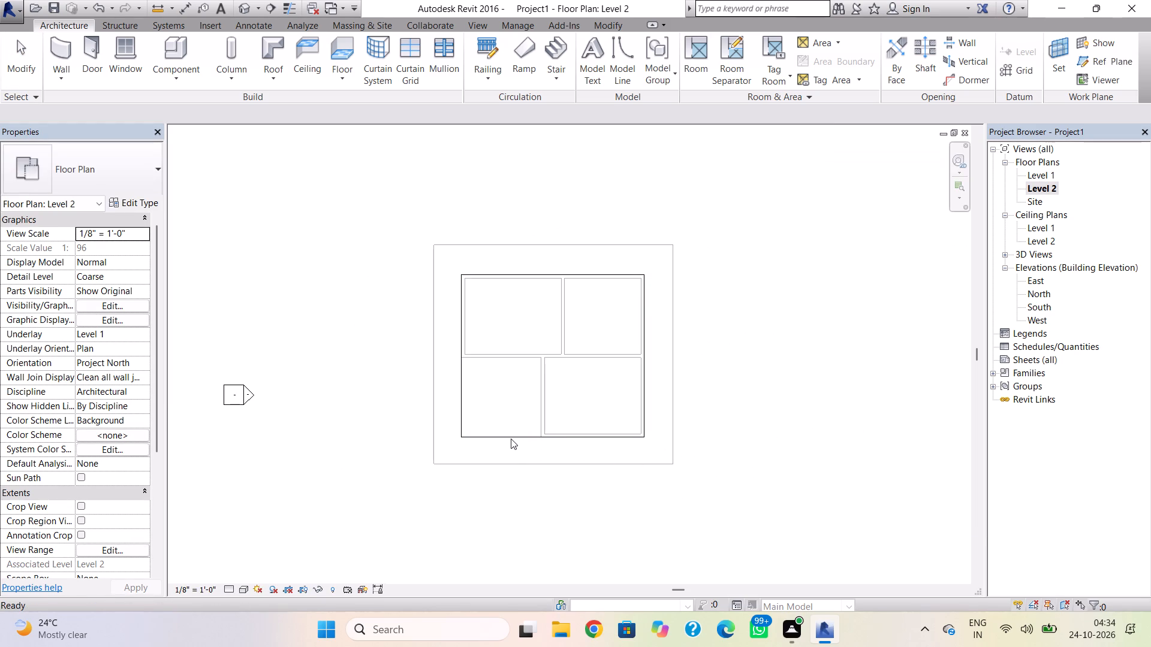
{"action": "left_click", "coordinate": [511, 439]}
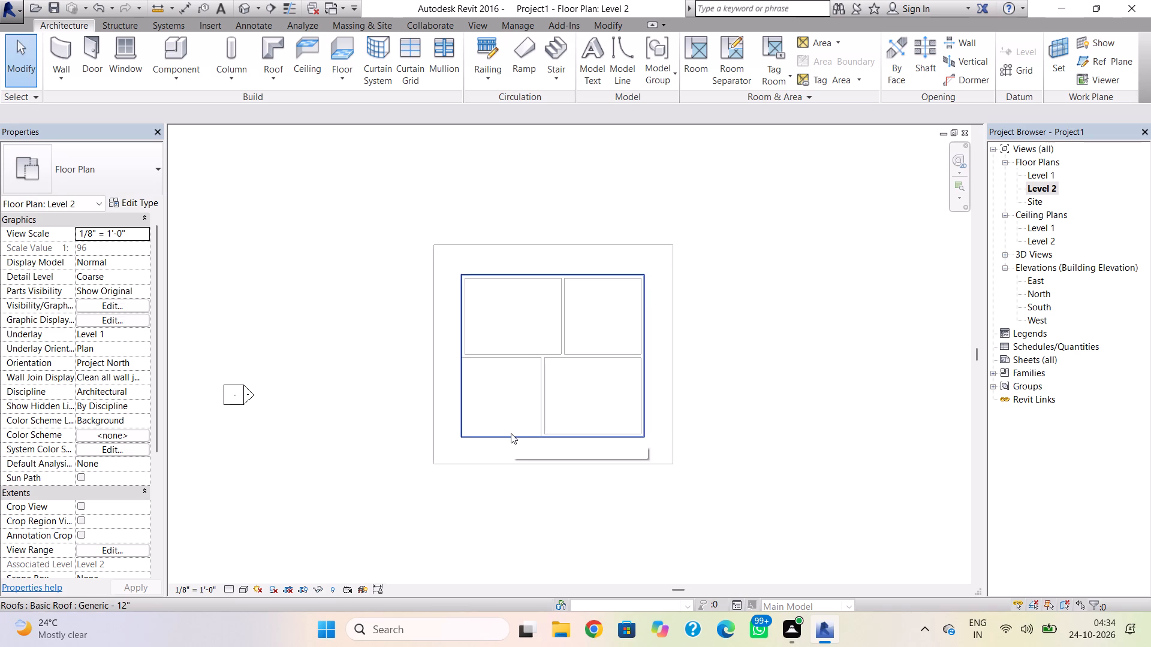
{"action": "key", "text": "Escape"}
{"action": "key", "text": "Escape"}
{"action": "key", "text": "Escape"}
{"action": "key", "text": "Escape"}
{"action": "key", "text": "Escape"}
{"action": "key", "text": "Escape"}
{"action": "key", "text": "Escape"}
{"action": "key", "text": "Escape"}
{"action": "key", "text": "Escape"}
{"action": "key", "text": "Escape"}
{"action": "key", "text": "Escape"}
{"action": "key", "text": "Escape"}
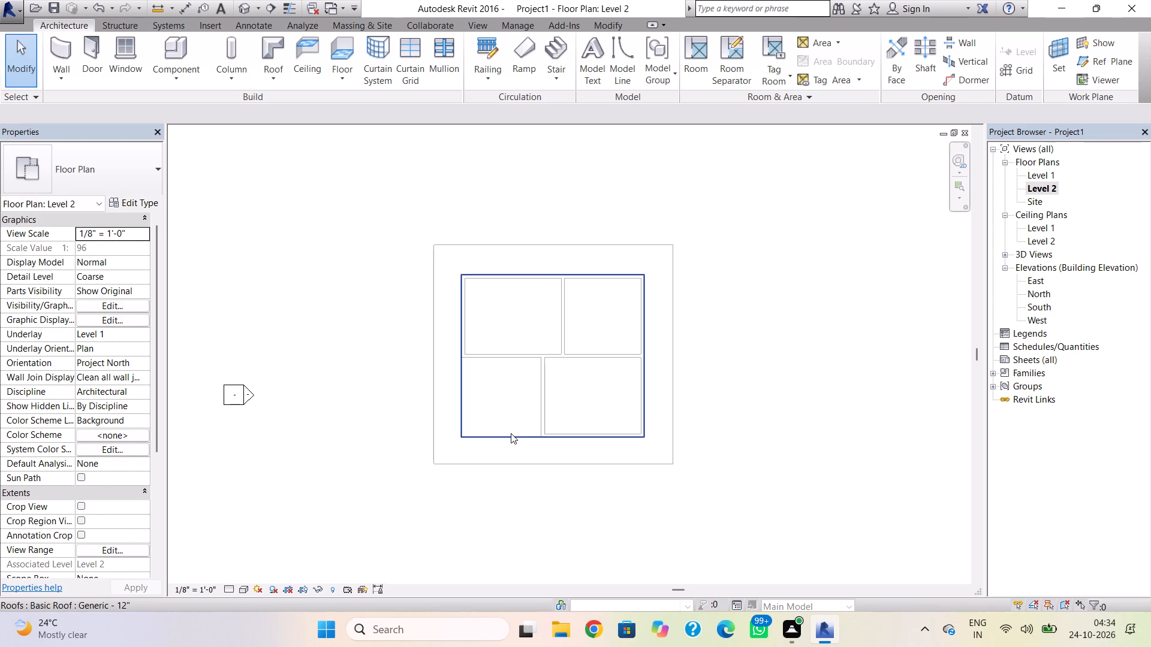
{"action": "left_click", "coordinate": [511, 433]}
{"action": "left_click", "coordinate": [511, 433]}
{"action": "left_click", "coordinate": [511, 433]}
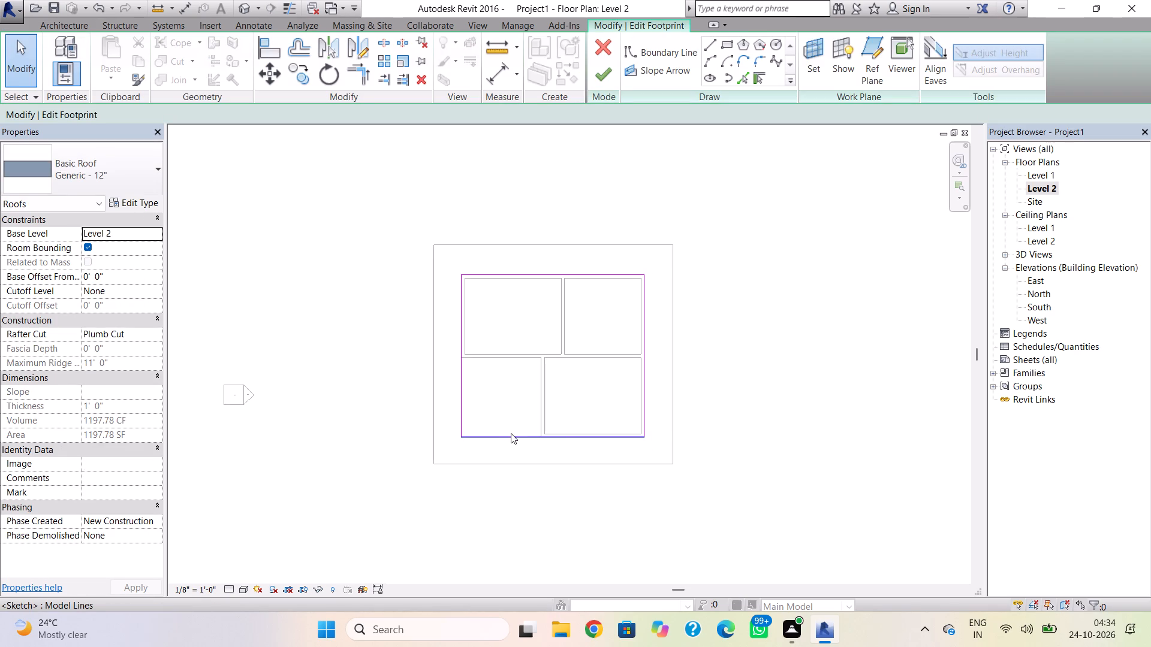
Nudge the roof footprint's south boundary line inward to the inner face of the south wall.
{"action": "left_click", "coordinate": [565, 436]}
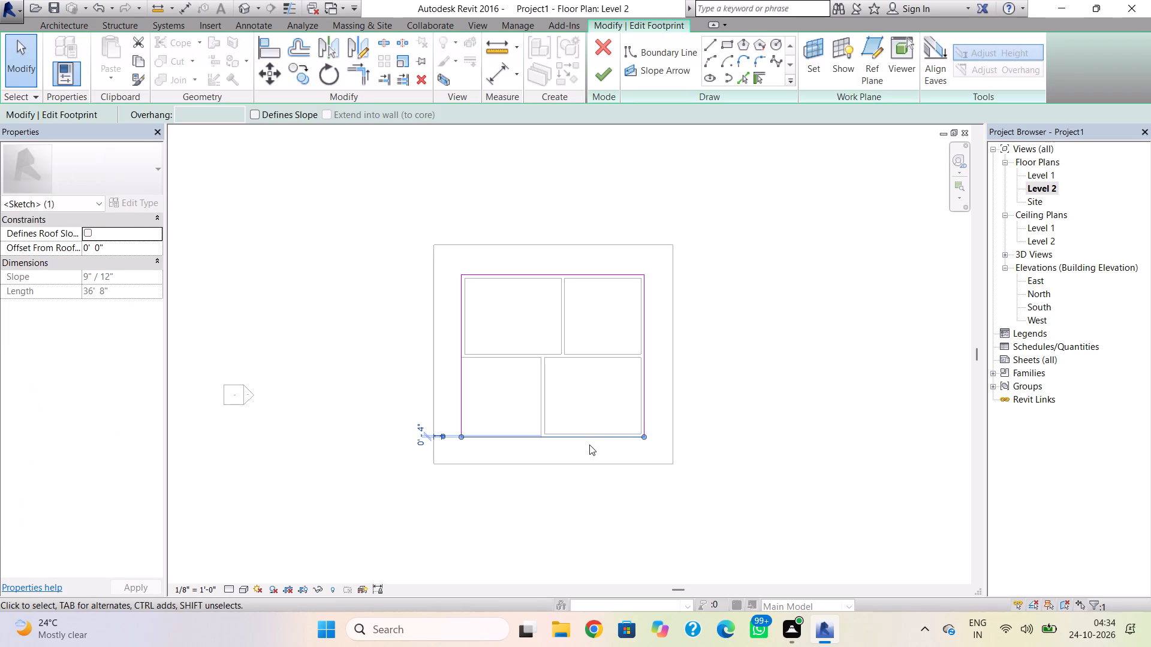
{"action": "scroll", "coordinate": [586, 446], "scroll_direction": "up", "scroll_amount": 7}
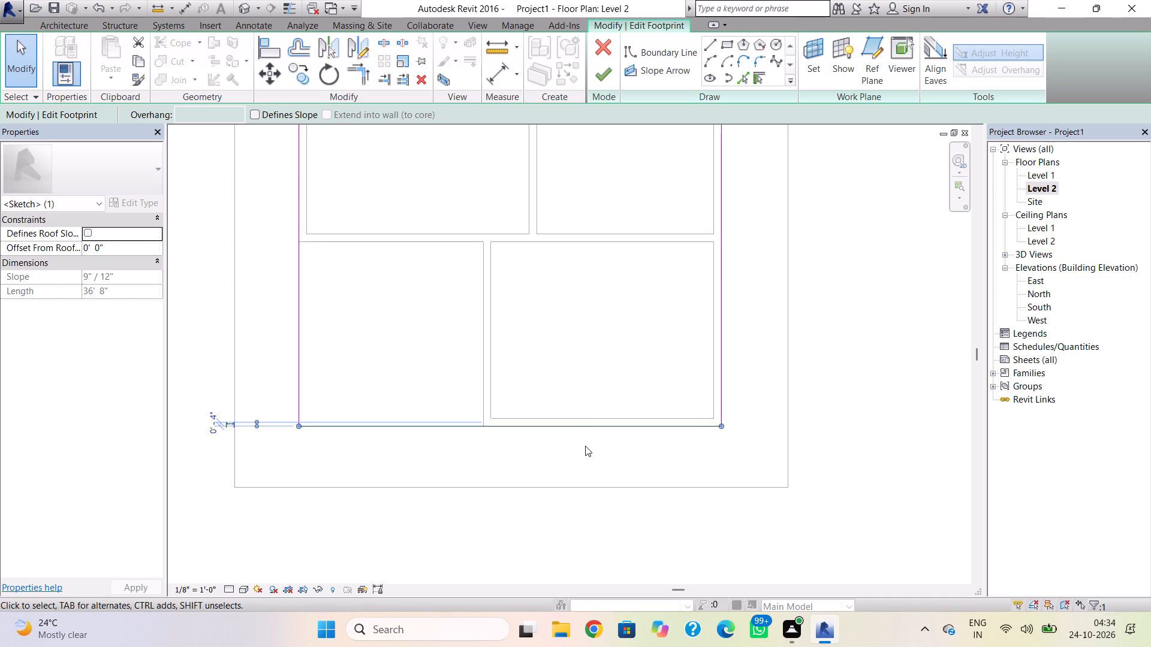
{"action": "key", "text": "Up"}
{"action": "key", "text": "Up"}
{"action": "key", "text": "Up"}
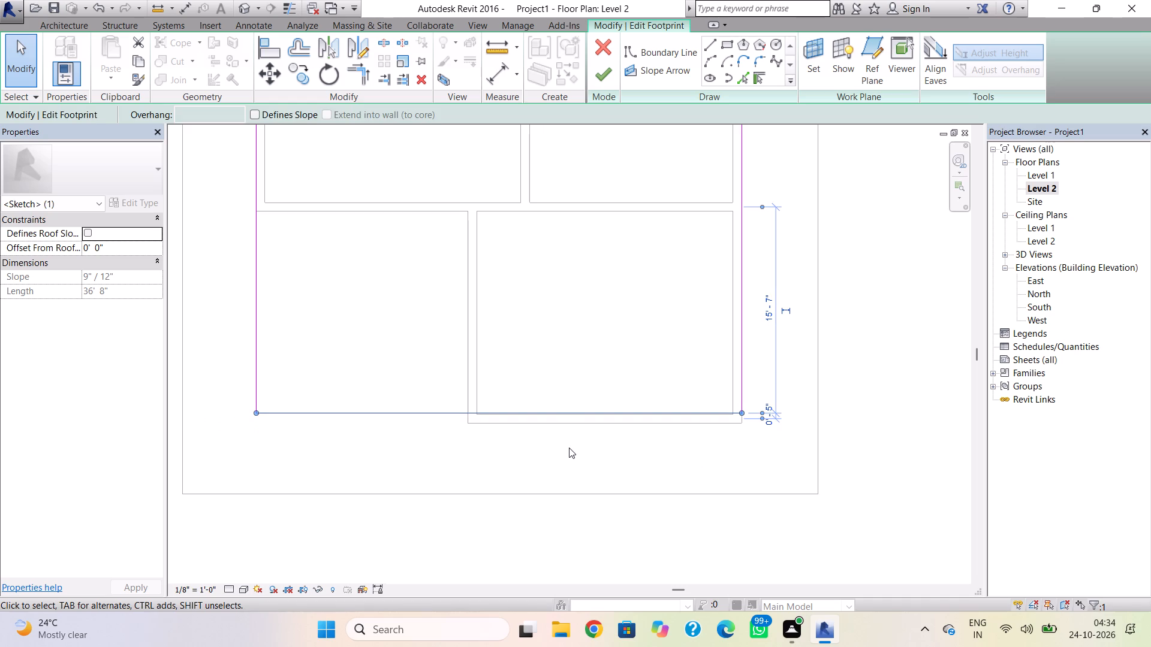
{"action": "scroll", "coordinate": [571, 435], "scroll_direction": "up", "scroll_amount": 7}
{"action": "key", "text": "Down"}
{"action": "scroll", "coordinate": [581, 425], "scroll_direction": "down", "scroll_amount": 3}
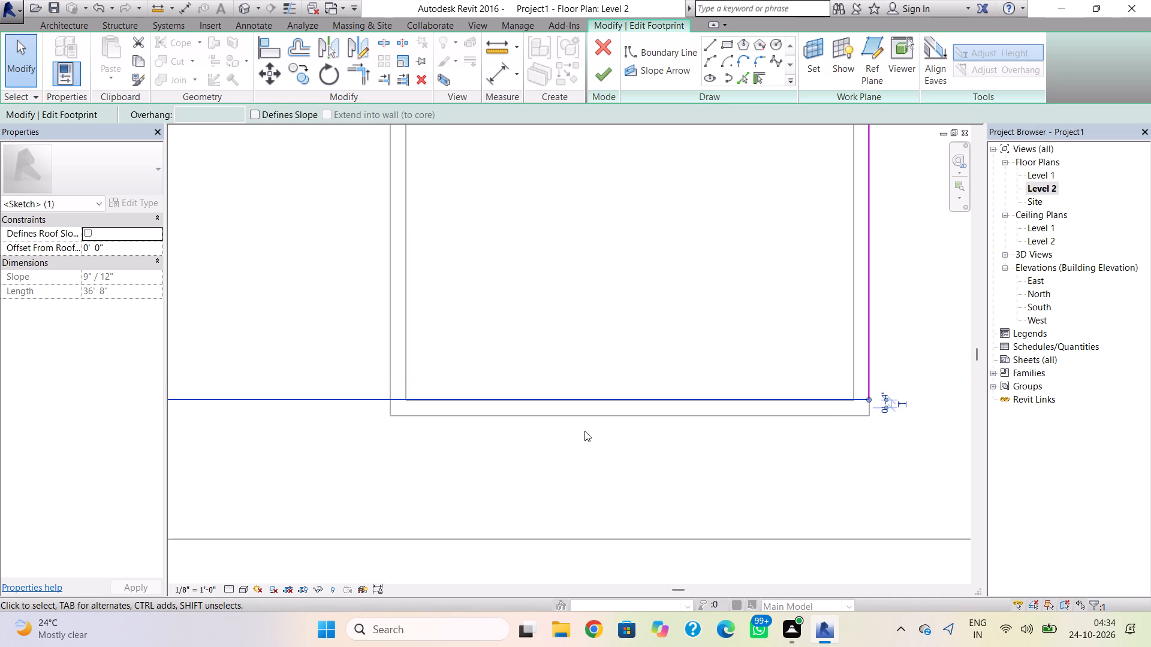
{"action": "scroll", "coordinate": [586, 430], "scroll_direction": "down", "scroll_amount": 2}
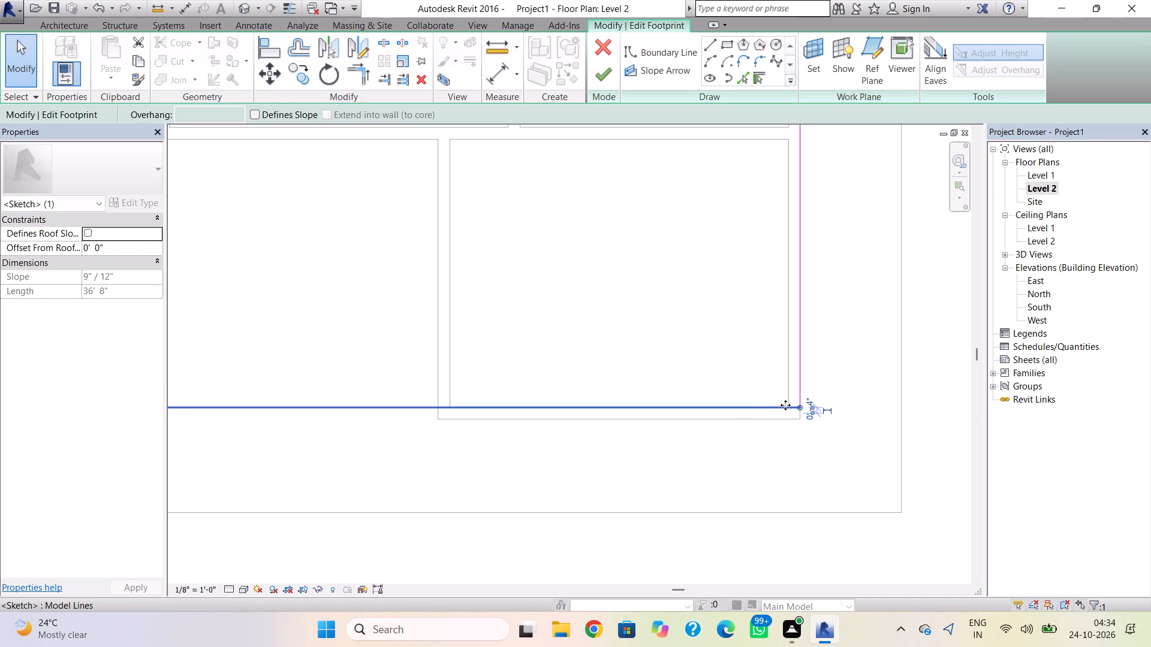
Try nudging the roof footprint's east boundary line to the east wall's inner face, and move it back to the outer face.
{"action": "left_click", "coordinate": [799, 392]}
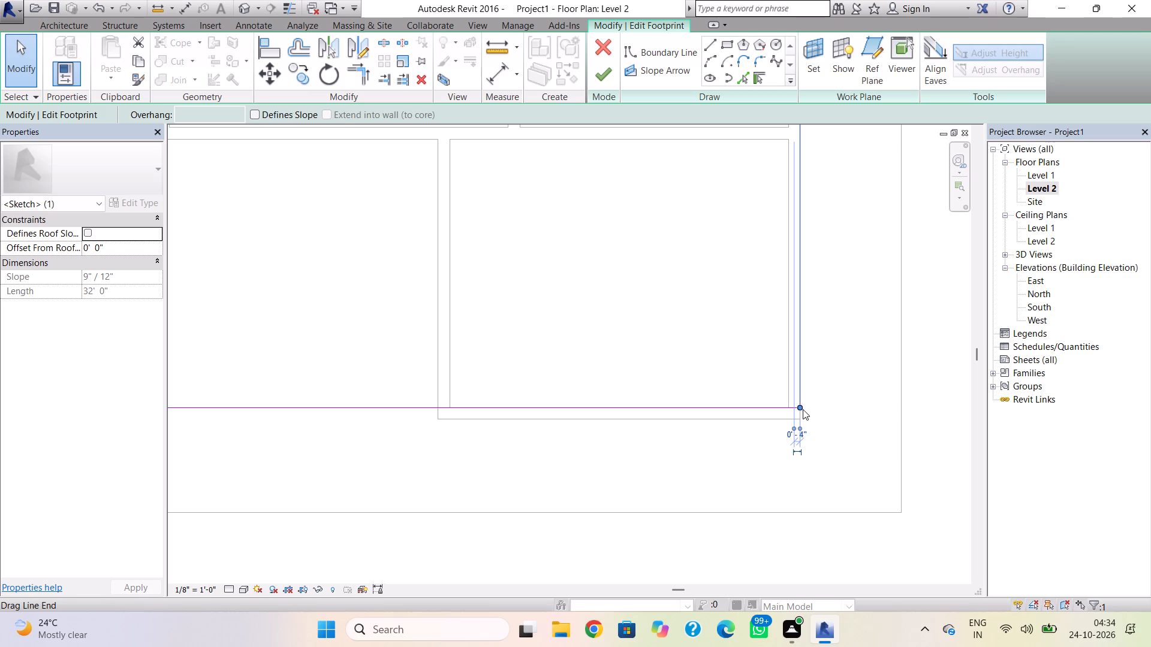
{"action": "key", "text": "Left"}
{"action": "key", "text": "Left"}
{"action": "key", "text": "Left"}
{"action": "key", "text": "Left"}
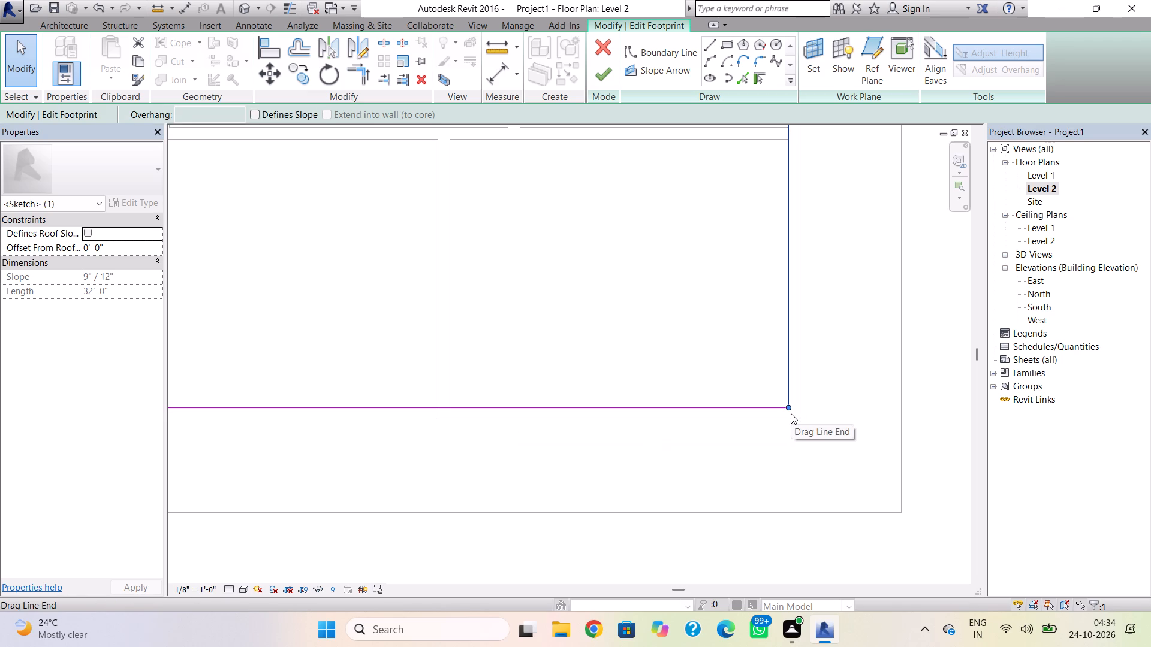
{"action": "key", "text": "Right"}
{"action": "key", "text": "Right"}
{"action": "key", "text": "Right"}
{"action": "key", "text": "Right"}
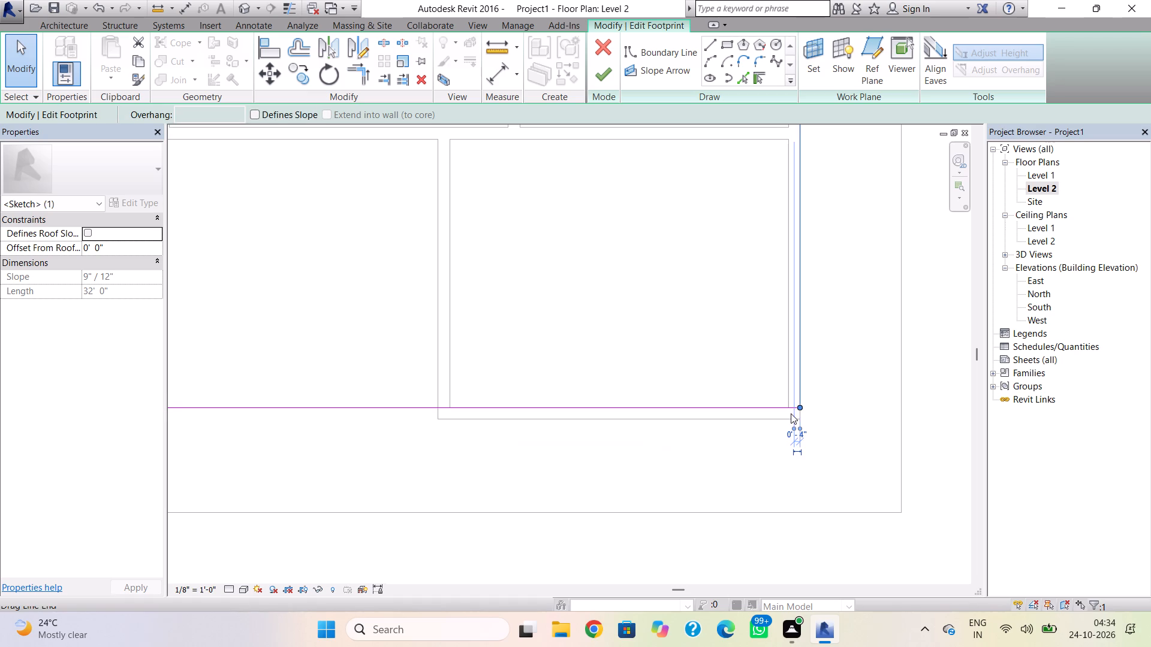
Finish the roof footprint edit and keep the revised boundary.
{"action": "left_click", "coordinate": [902, 385]}
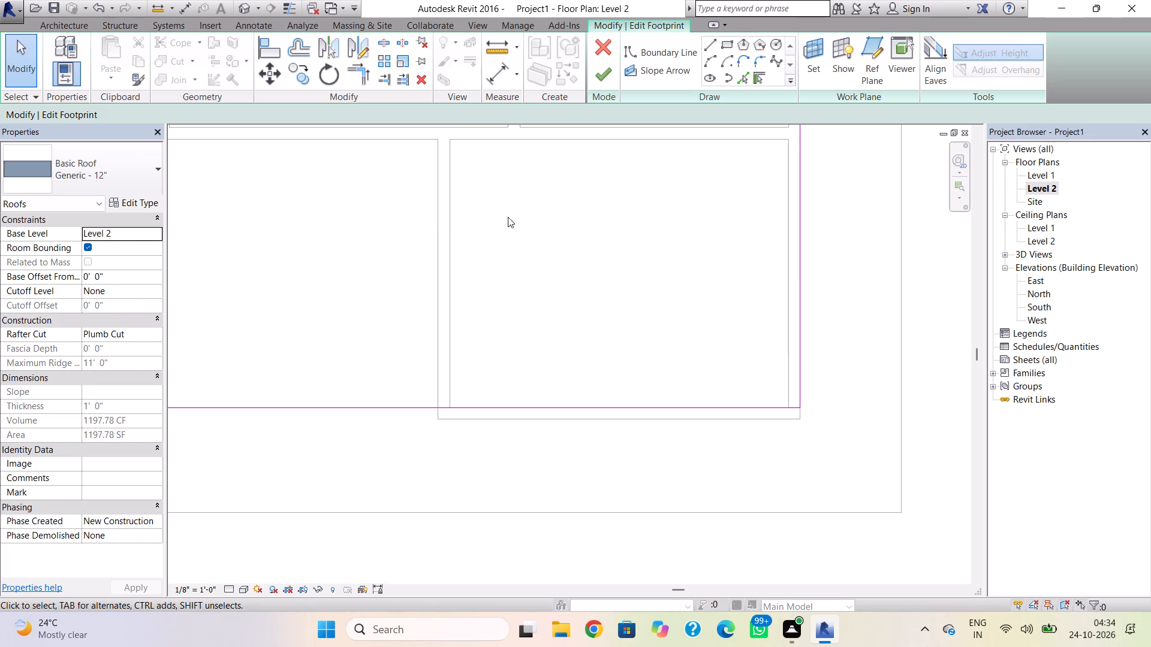
{"action": "left_click", "coordinate": [611, 81]}
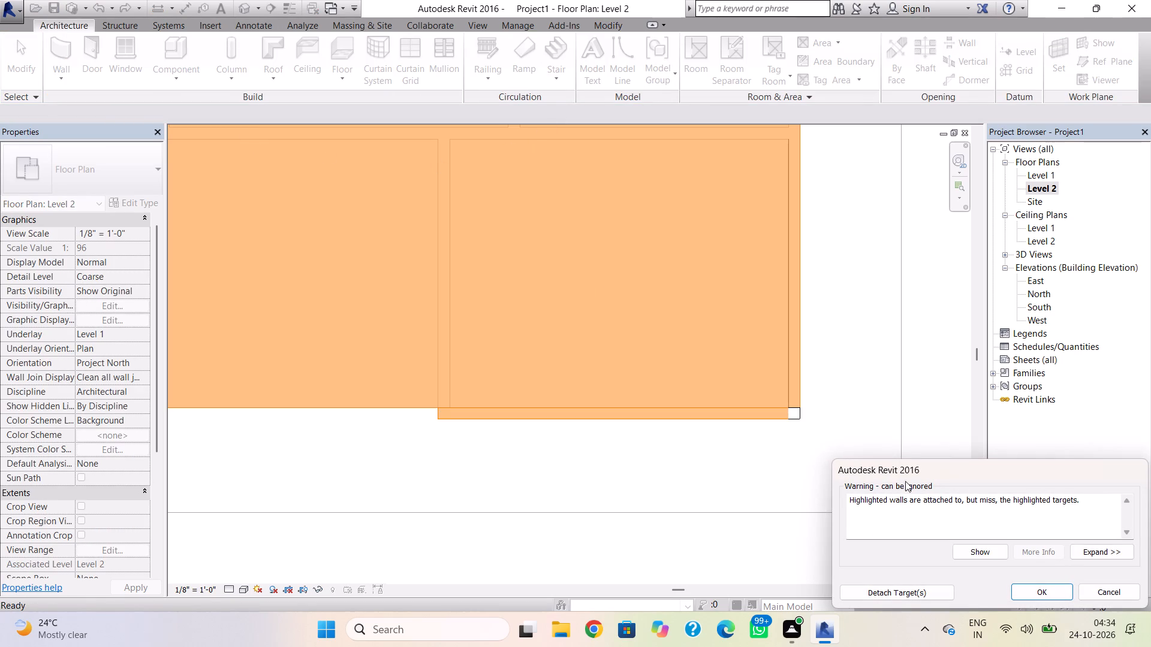
{"action": "left_click", "coordinate": [1036, 589]}
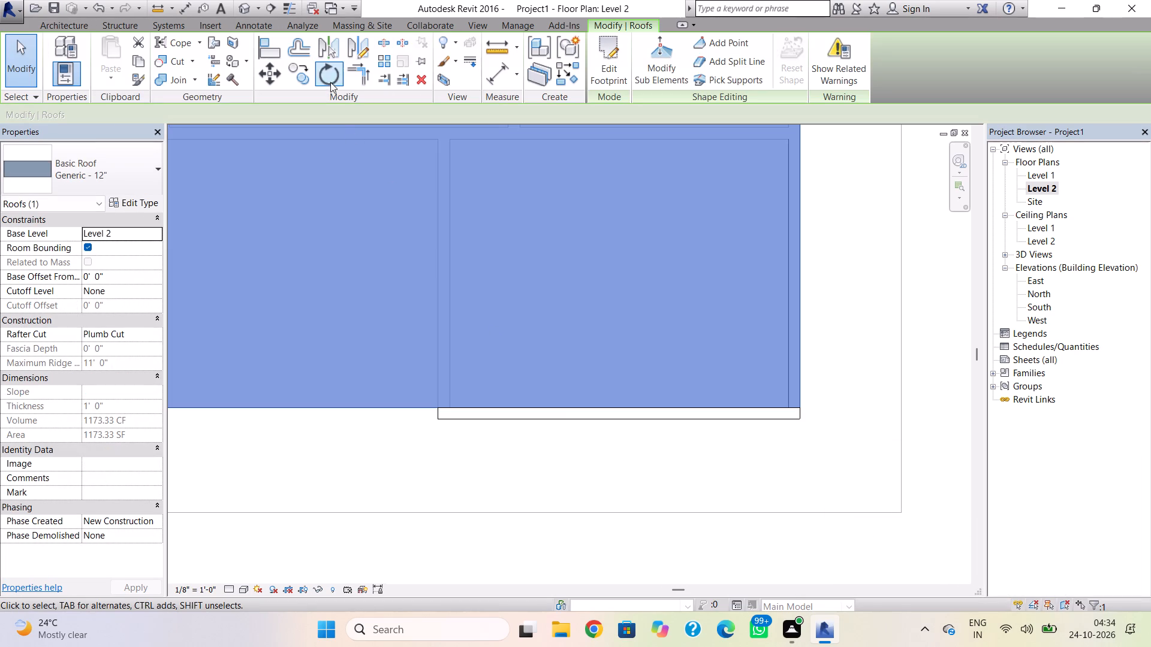
Open the default 3D view and delete the 12' high south wall of the southern room.
{"action": "left_click", "coordinate": [249, 11]}
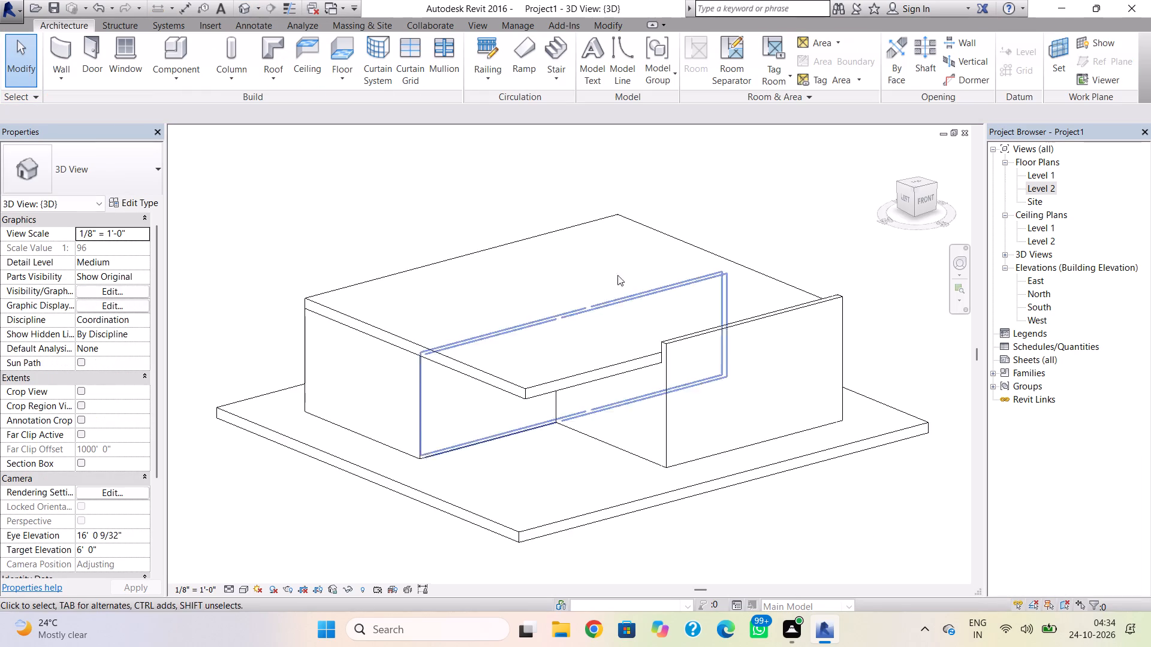
{"action": "left_click", "coordinate": [698, 340]}
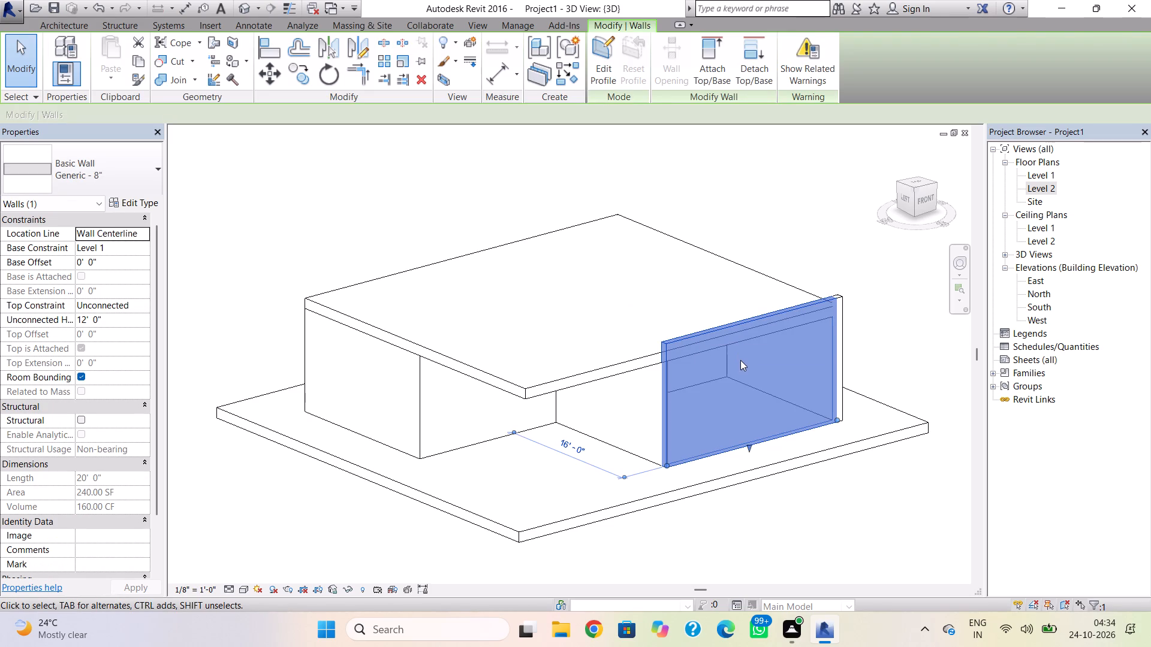
{"action": "key", "text": "Delete"}
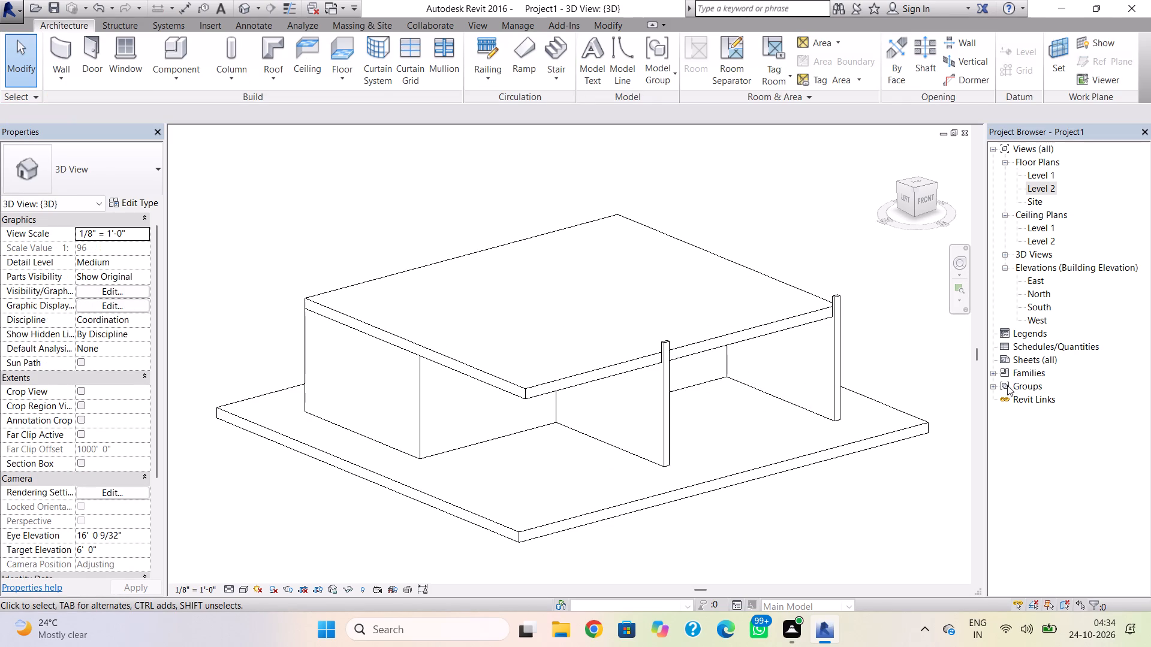
On the Level 1 floor plan, draw a 20' high Generic - 8" wall joining the open south ends of the southern room's side walls.
{"action": "double_click", "coordinate": [1044, 177]}
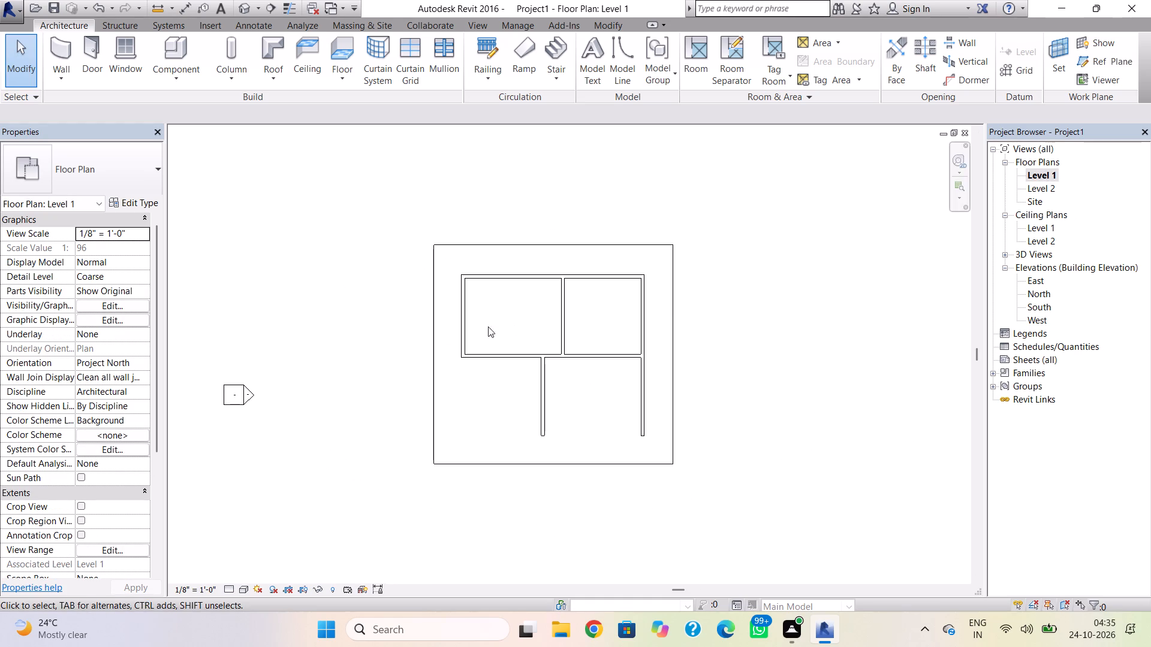
{"action": "left_click", "coordinate": [71, 50]}
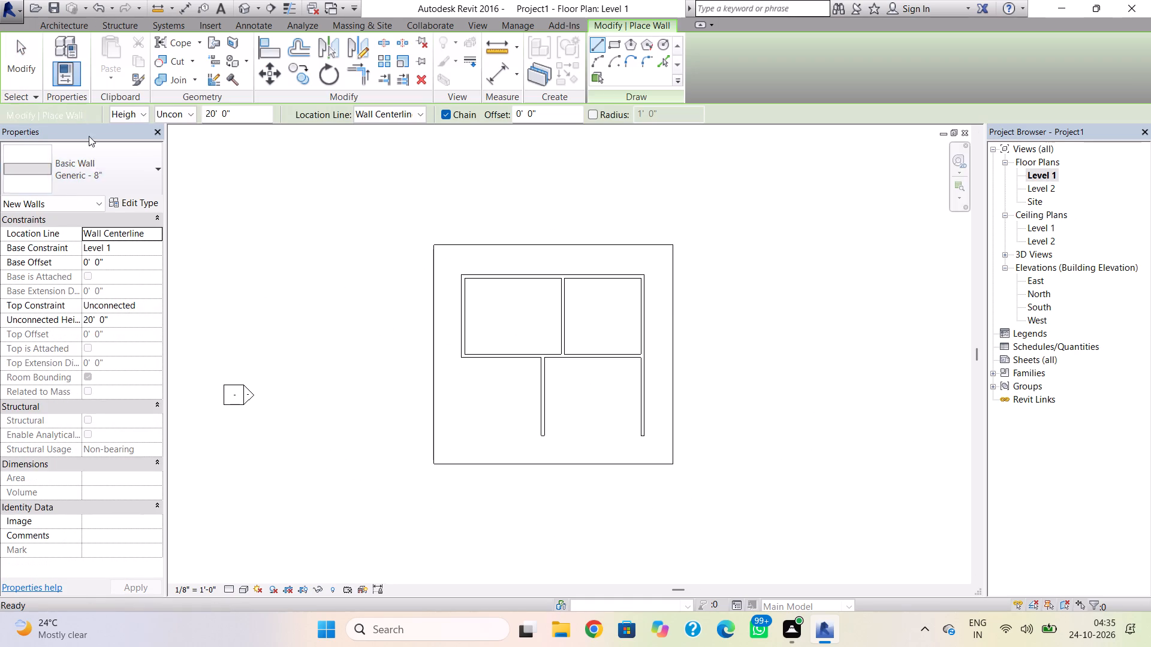
{"action": "left_click", "coordinate": [95, 167]}
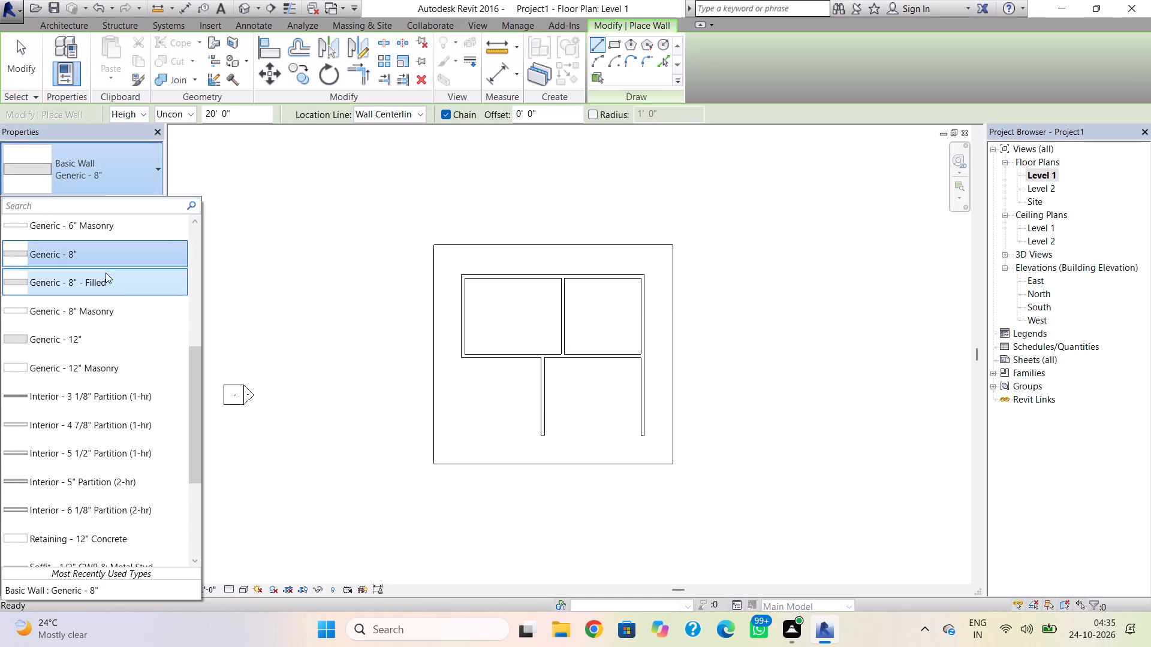
{"action": "left_click", "coordinate": [168, 262]}
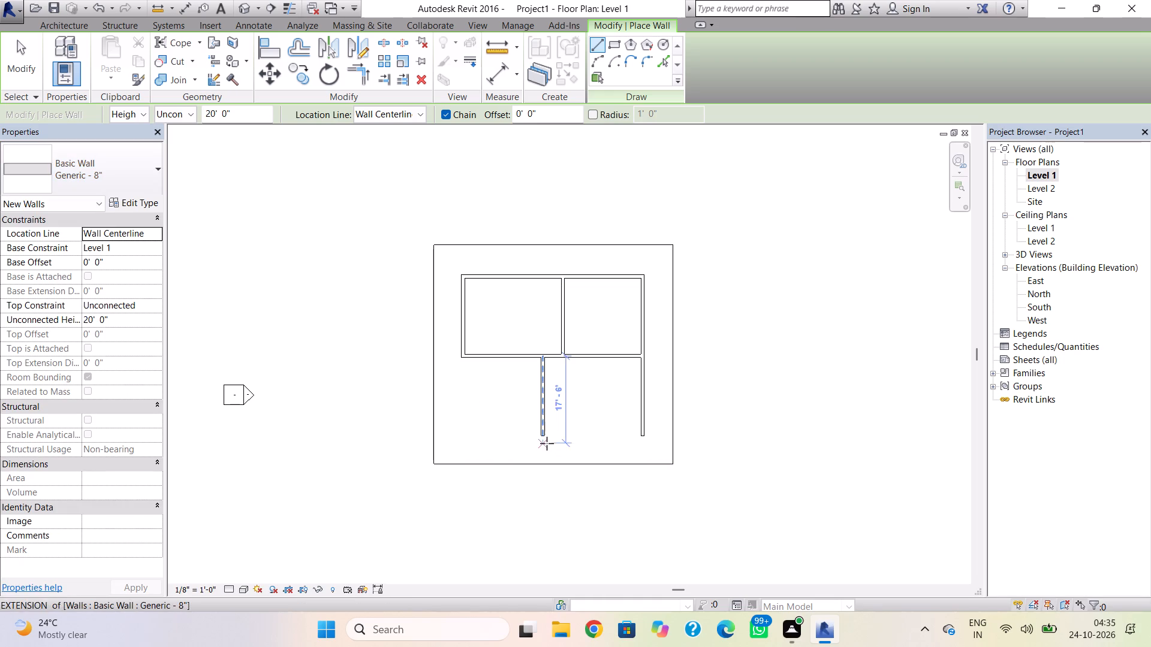
{"action": "left_click", "coordinate": [546, 437]}
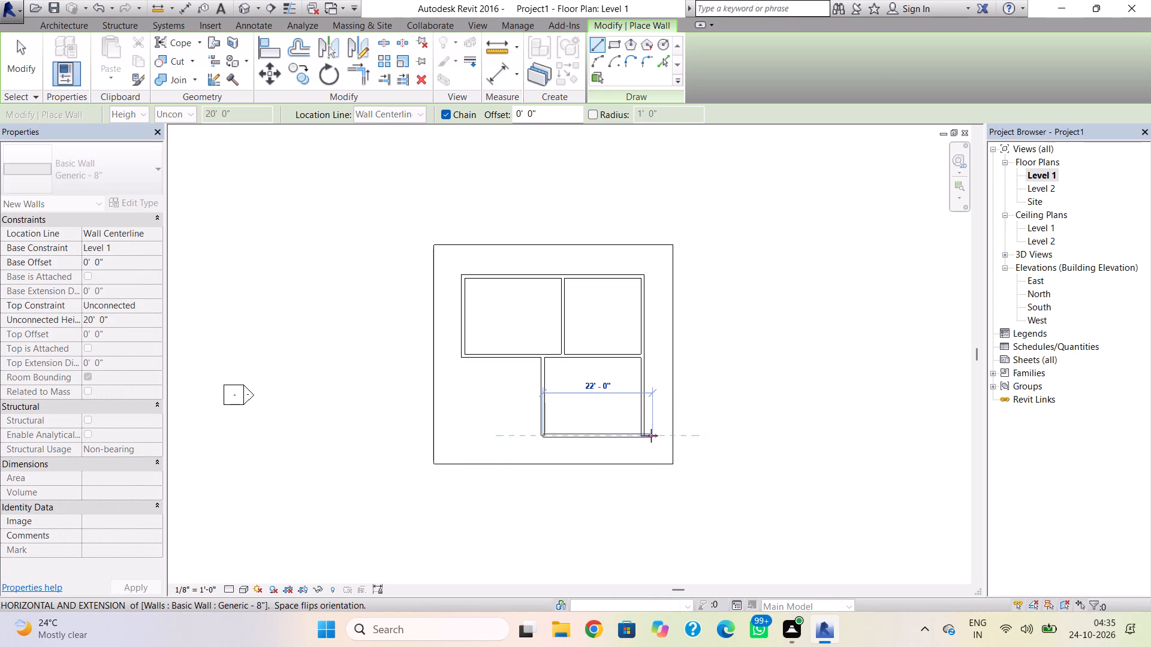
{"action": "left_click", "coordinate": [648, 434]}
{"action": "key", "text": "Escape"}
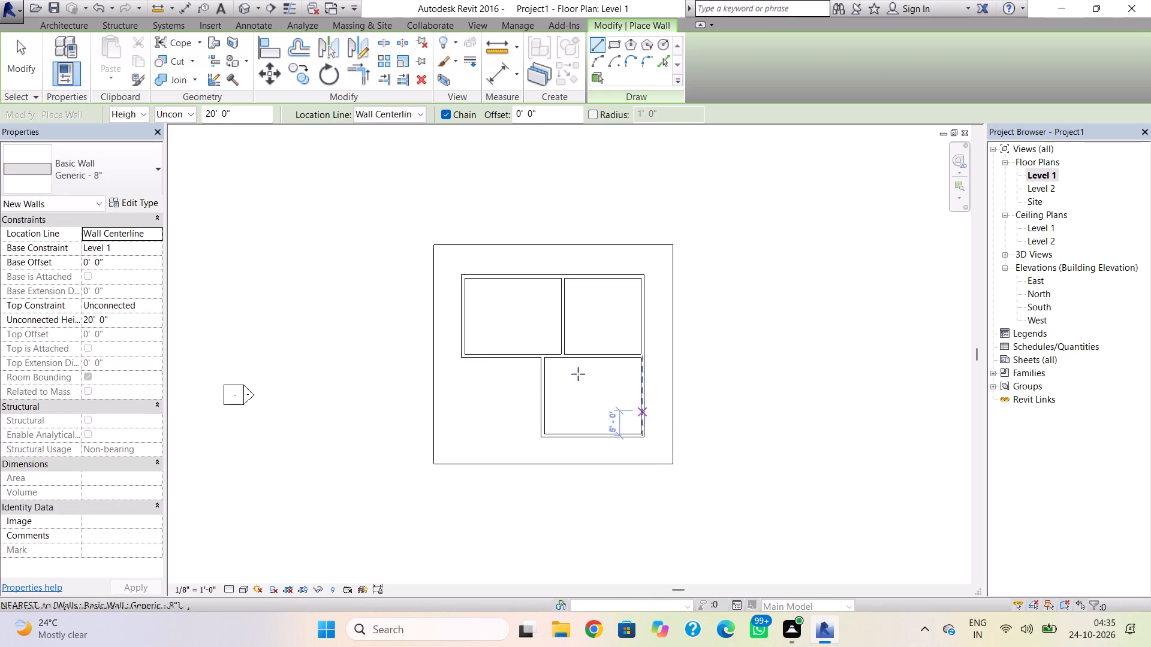
Return to the default 3D view and examine the new south wall, the adjoining side wall and the roof.
{"action": "left_click", "coordinate": [241, 11]}
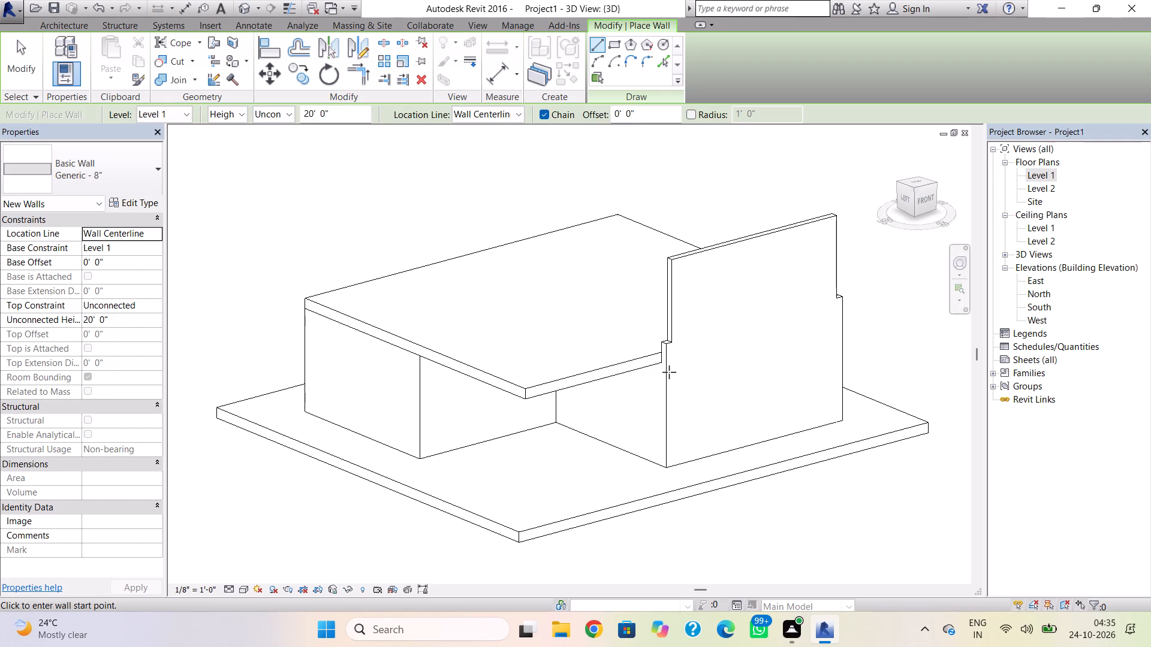
{"action": "key", "text": "Escape"}
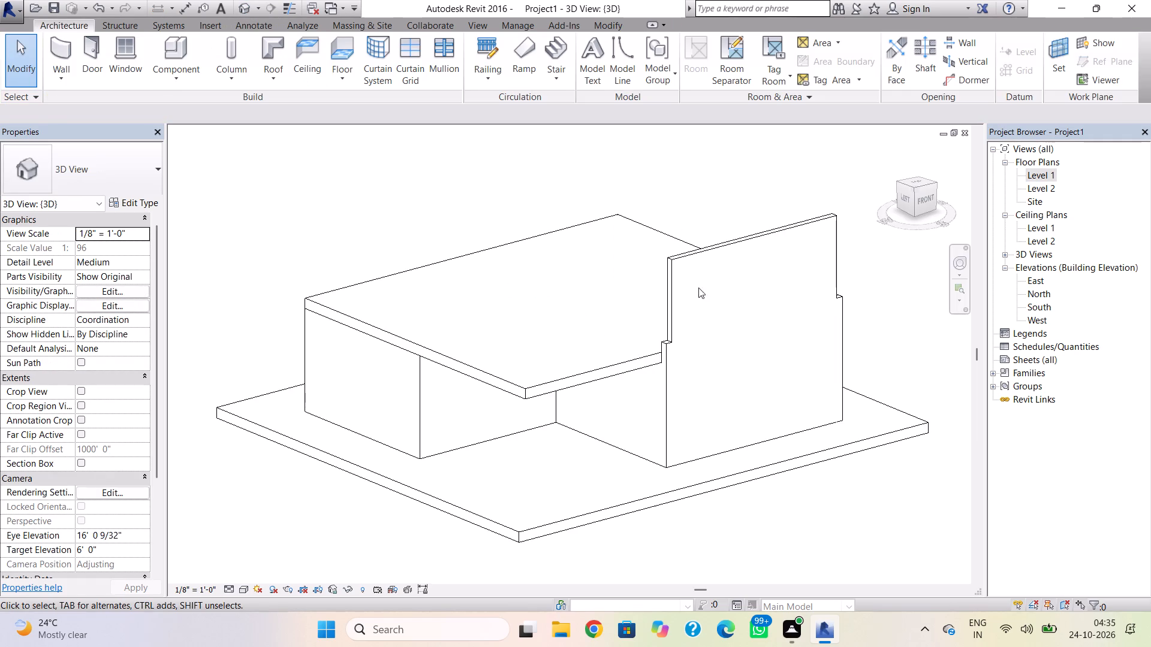
{"action": "left_click", "coordinate": [691, 259]}
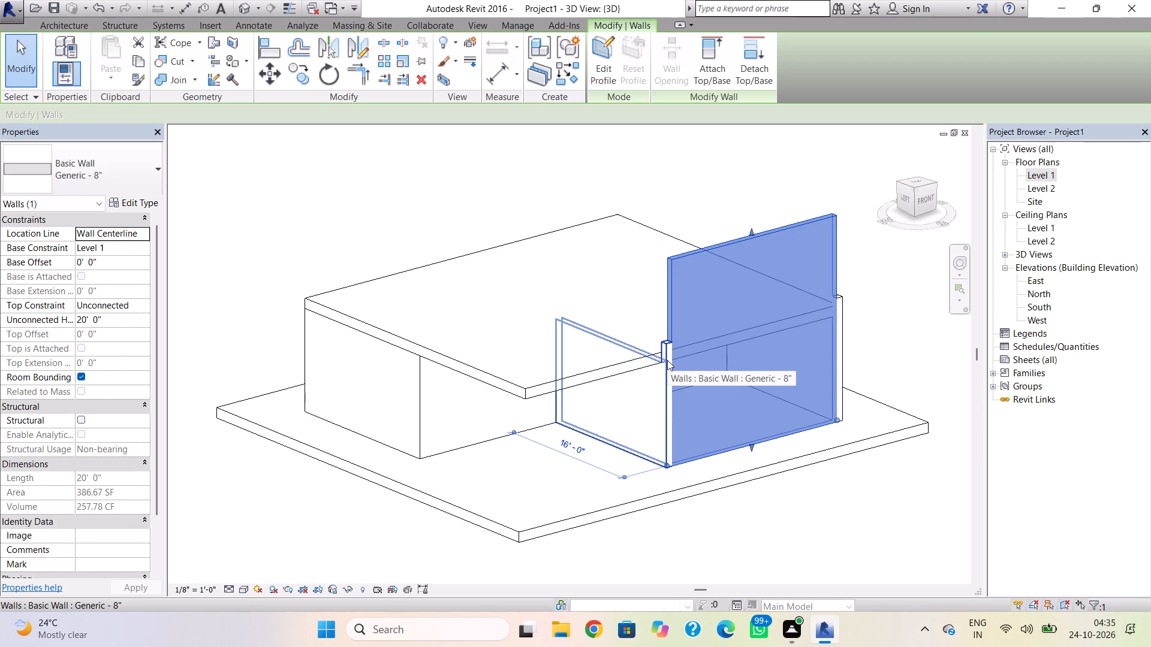
{"action": "left_click", "coordinate": [667, 360]}
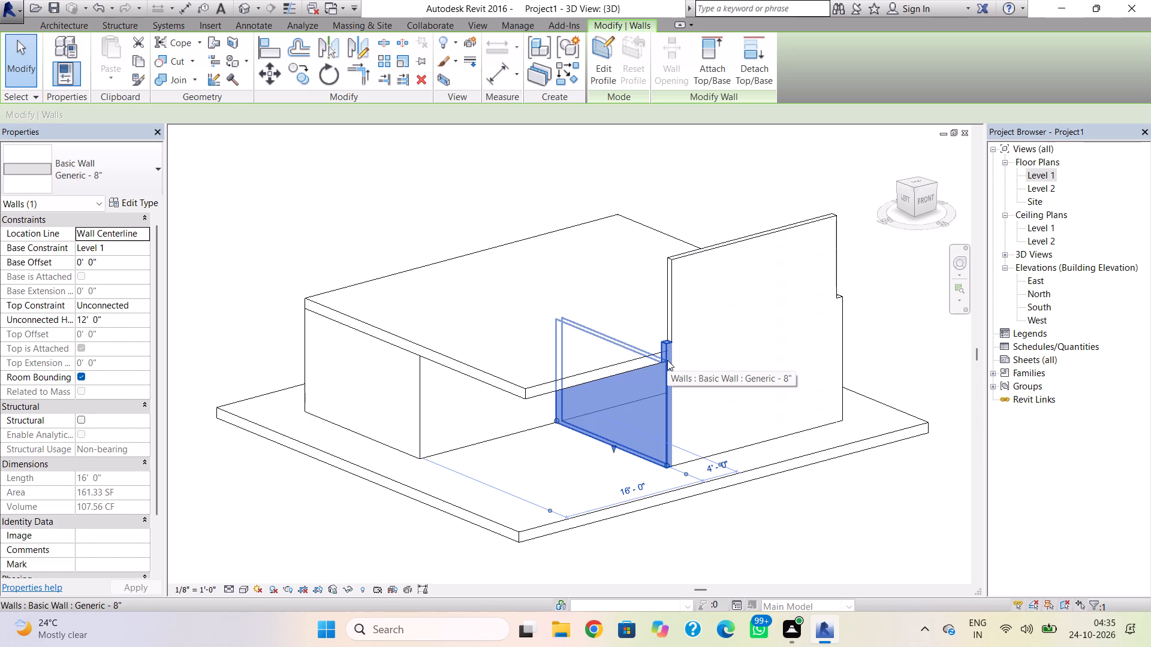
{"action": "left_click", "coordinate": [552, 380]}
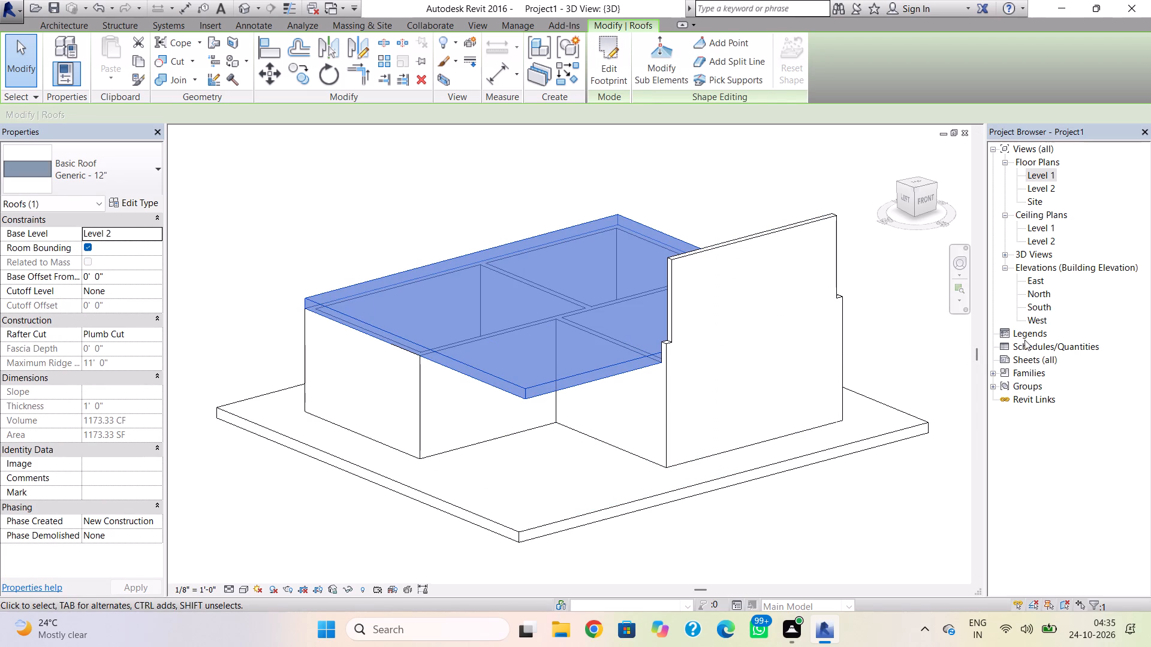
Open the East elevation and set the Level 2 elevation to 12'.
{"action": "double_click", "coordinate": [1043, 282]}
{"action": "left_click", "coordinate": [814, 349]}
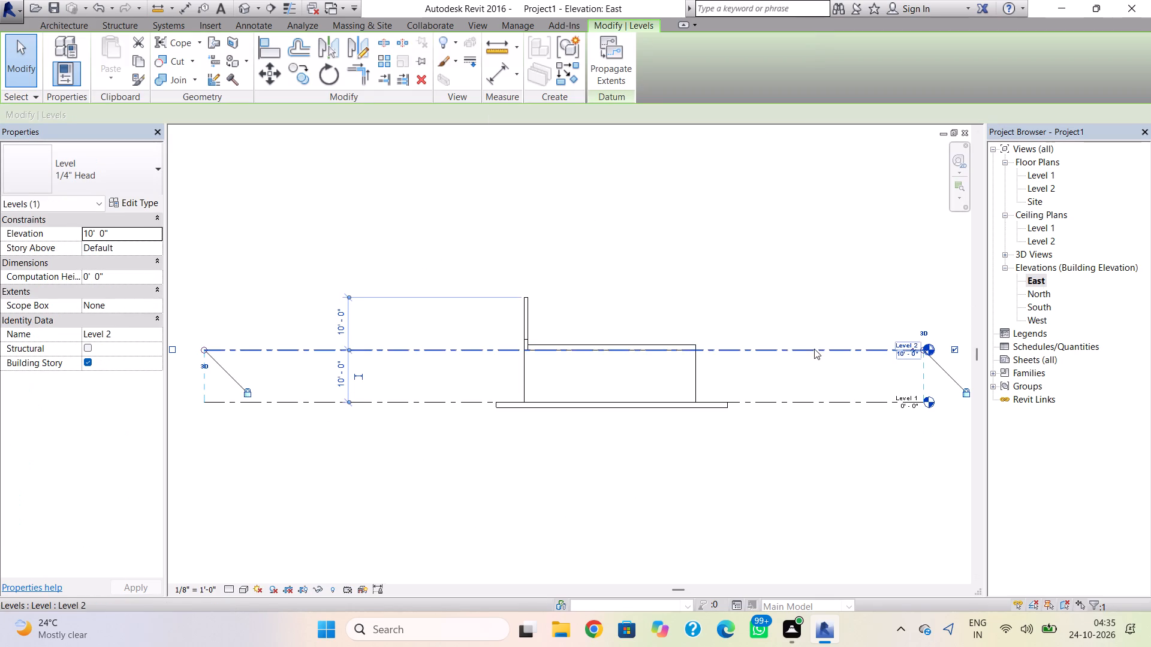
{"action": "left_click", "coordinate": [127, 234]}
{"action": "type", "text": "12'"}
{"action": "key", "text": "Return"}
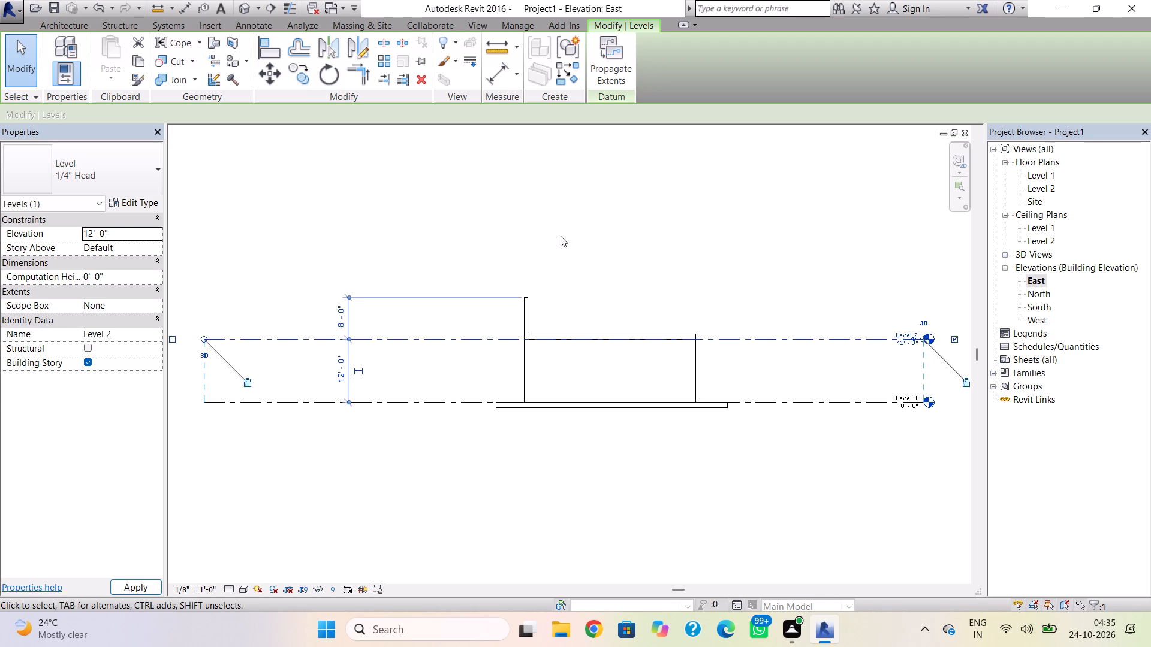
{"action": "key", "text": "Escape"}
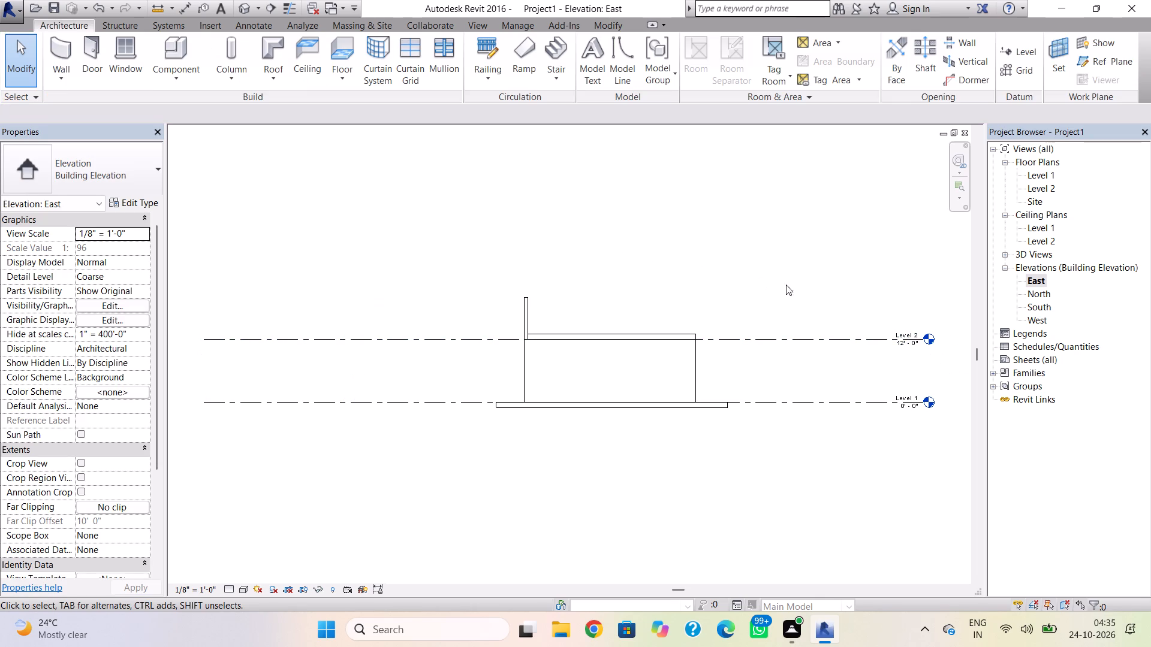
Add two levels above Level 2 by picking existing level lines with a 12' offset, reaching 24' and 36'.
{"action": "left_click", "coordinate": [1050, 176]}
{"action": "left_click", "coordinate": [1023, 53]}
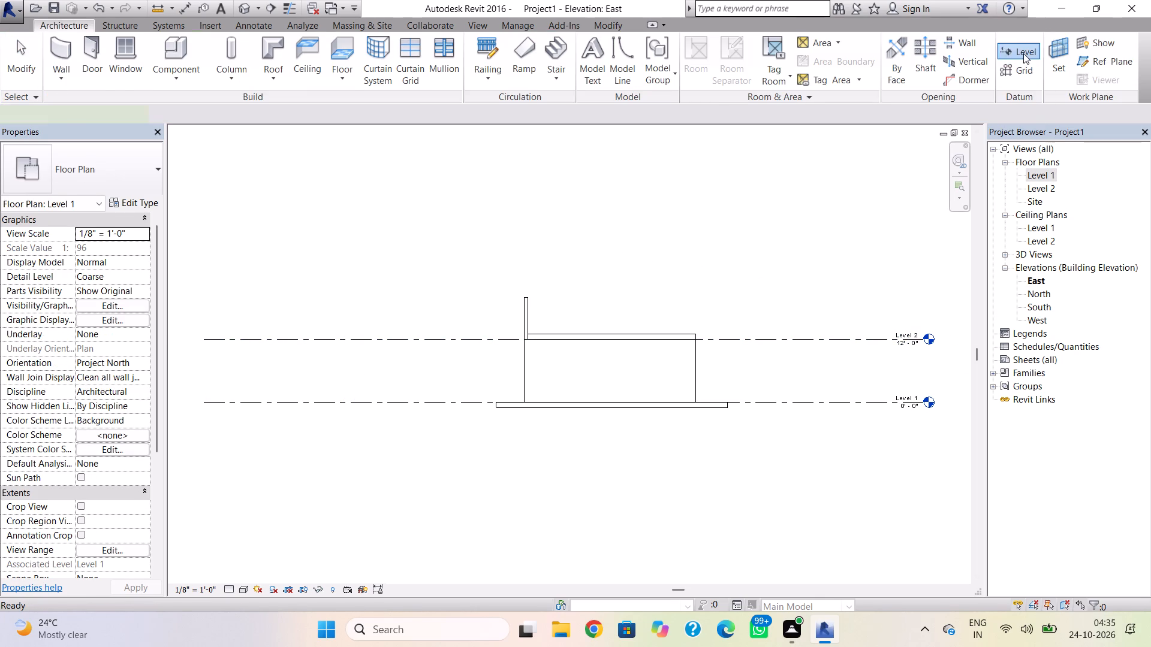
{"action": "left_click", "coordinate": [616, 46]}
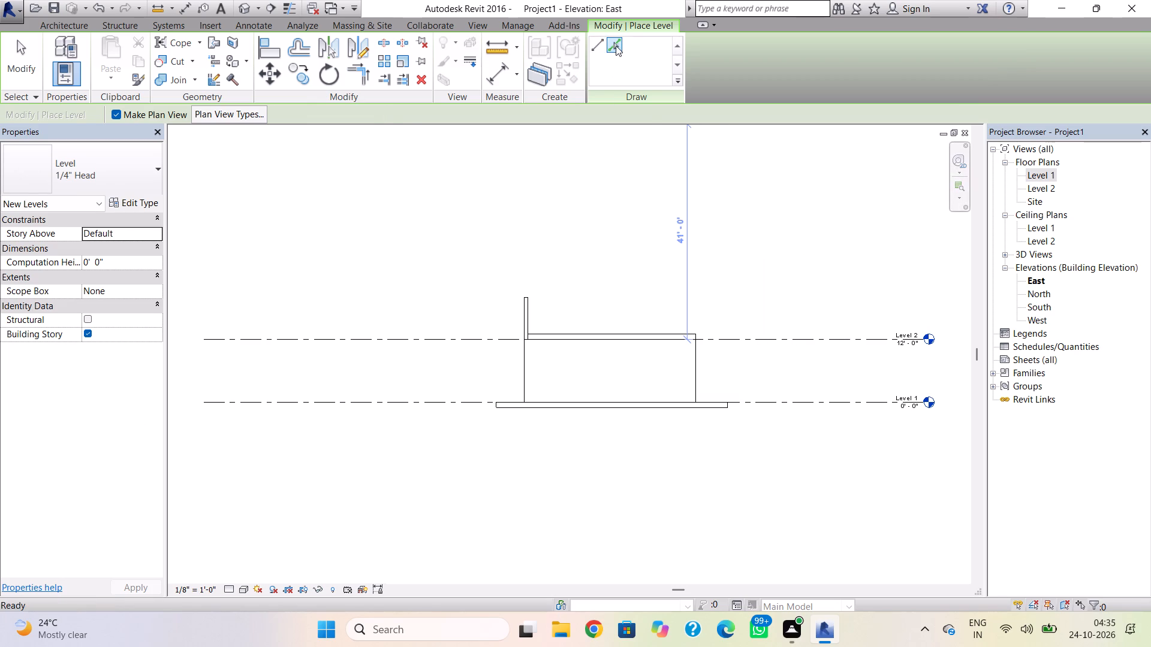
{"action": "left_click_drag", "start_coordinate": [355, 117], "coordinate": [299, 133]}
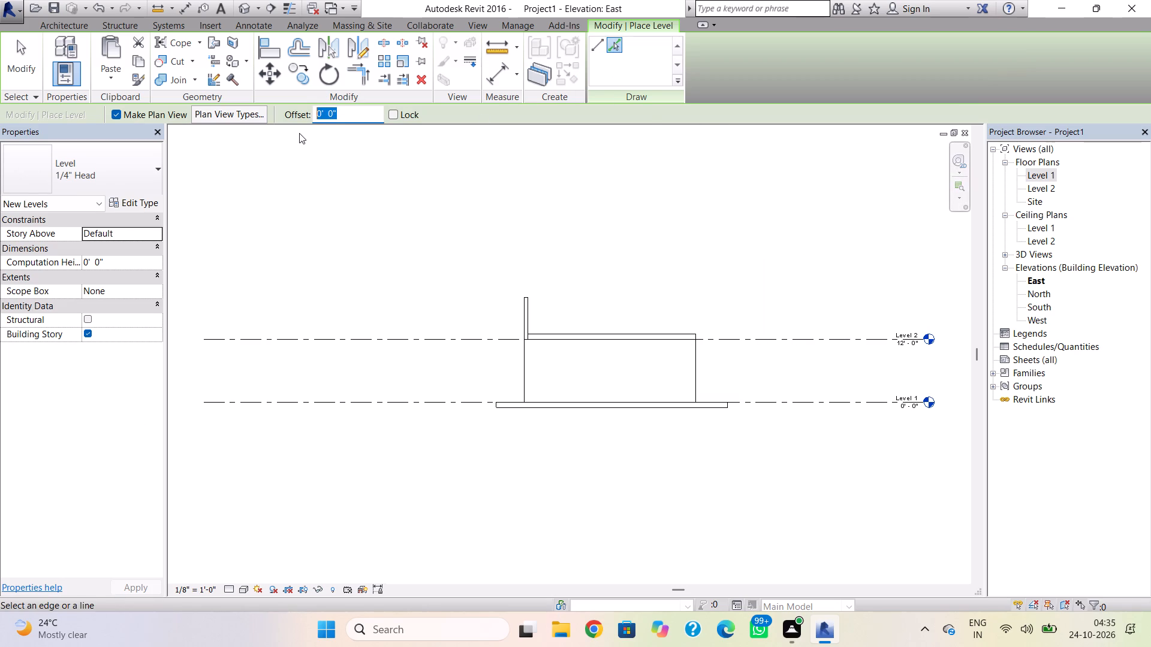
{"action": "type", "text": "12'"}
{"action": "key", "text": "Return"}
{"action": "left_click", "coordinate": [802, 338]}
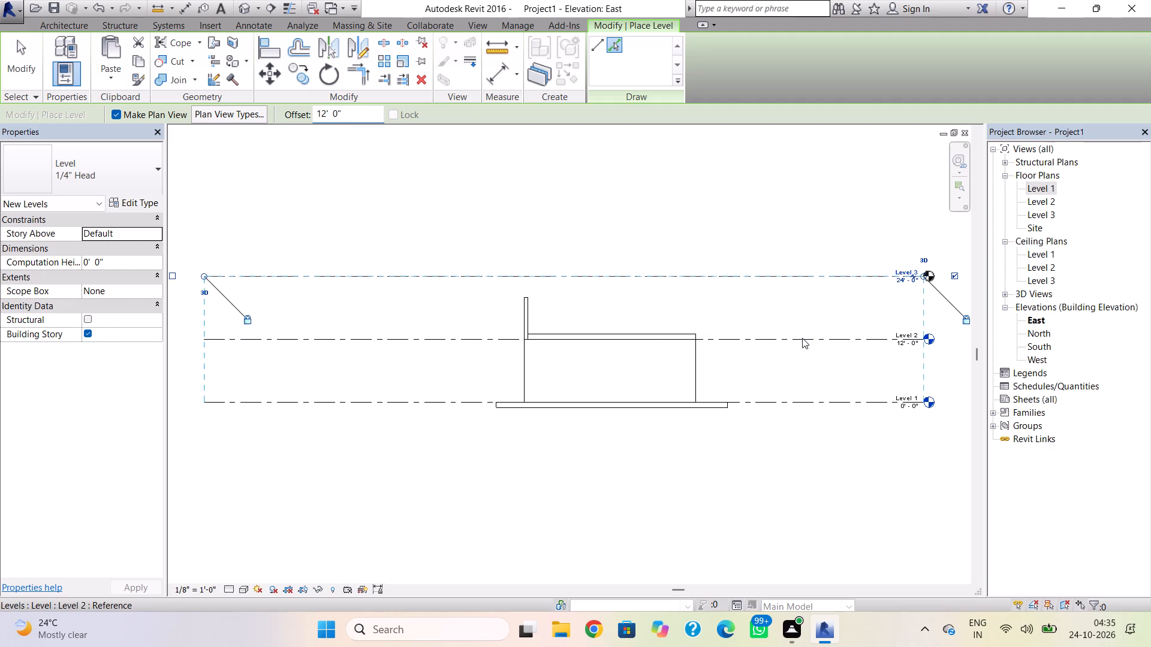
{"action": "left_click", "coordinate": [805, 276]}
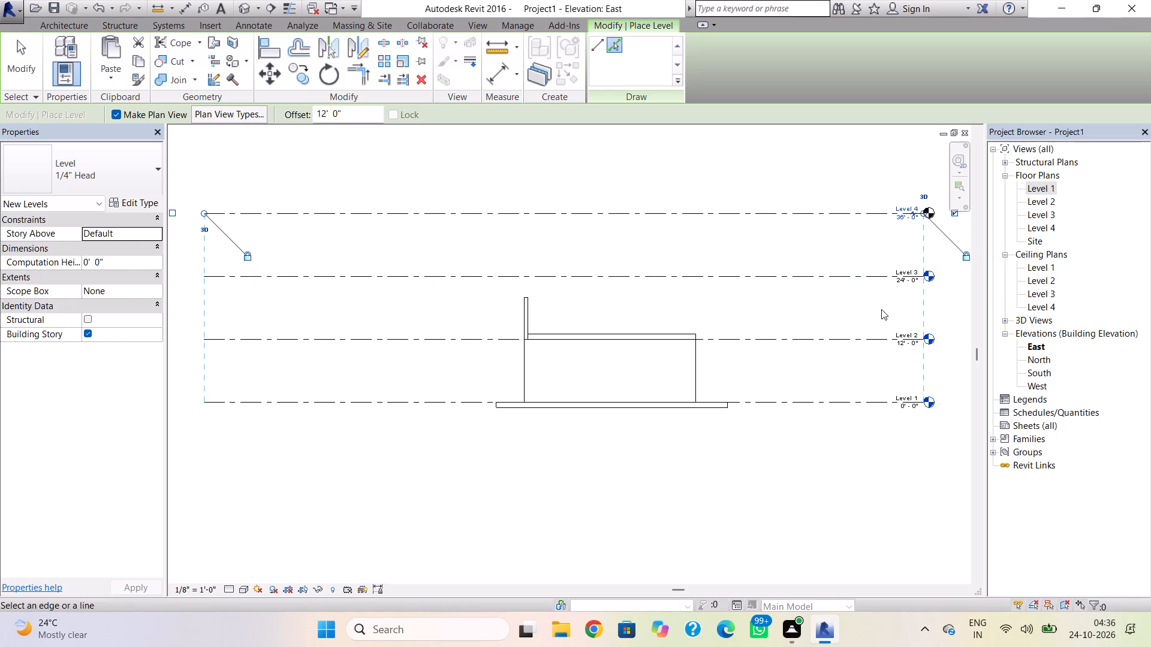
On the Level 1 plan, pull the south end of the southern room's west wall back clear of the south wall, to about 15' 5" long.
{"action": "left_click", "coordinate": [239, 13]}
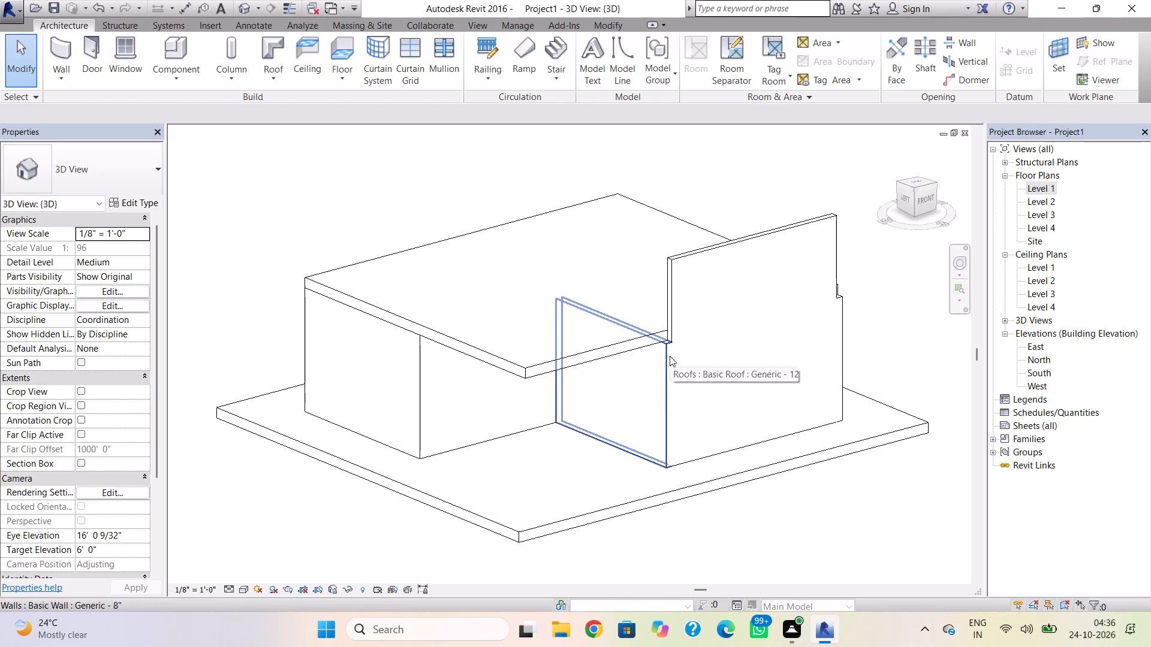
{"action": "scroll", "coordinate": [670, 356], "scroll_direction": "up", "scroll_amount": 4}
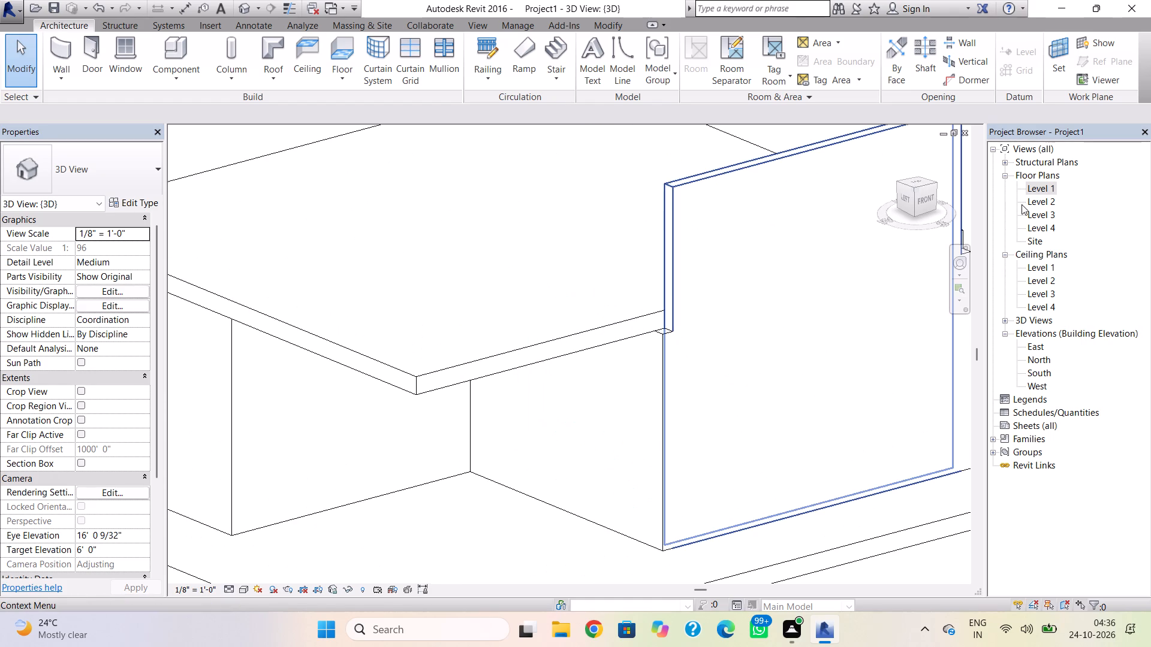
{"action": "double_click", "coordinate": [1039, 191]}
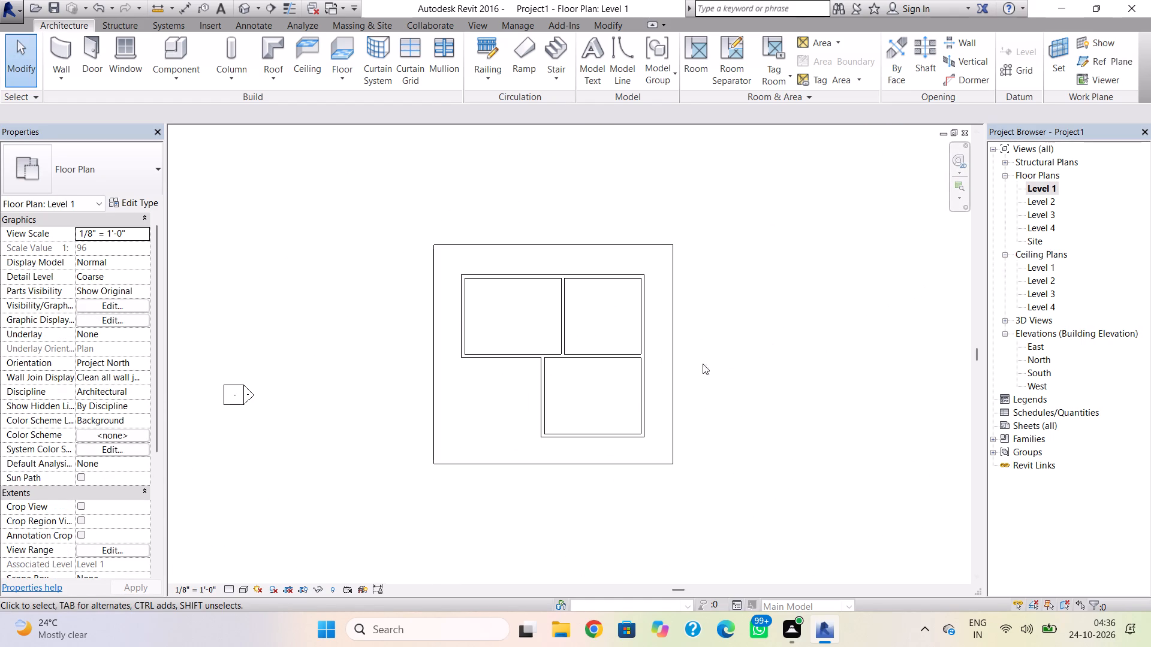
{"action": "left_click", "coordinate": [543, 419]}
{"action": "scroll", "coordinate": [540, 430], "scroll_direction": "up", "scroll_amount": 8}
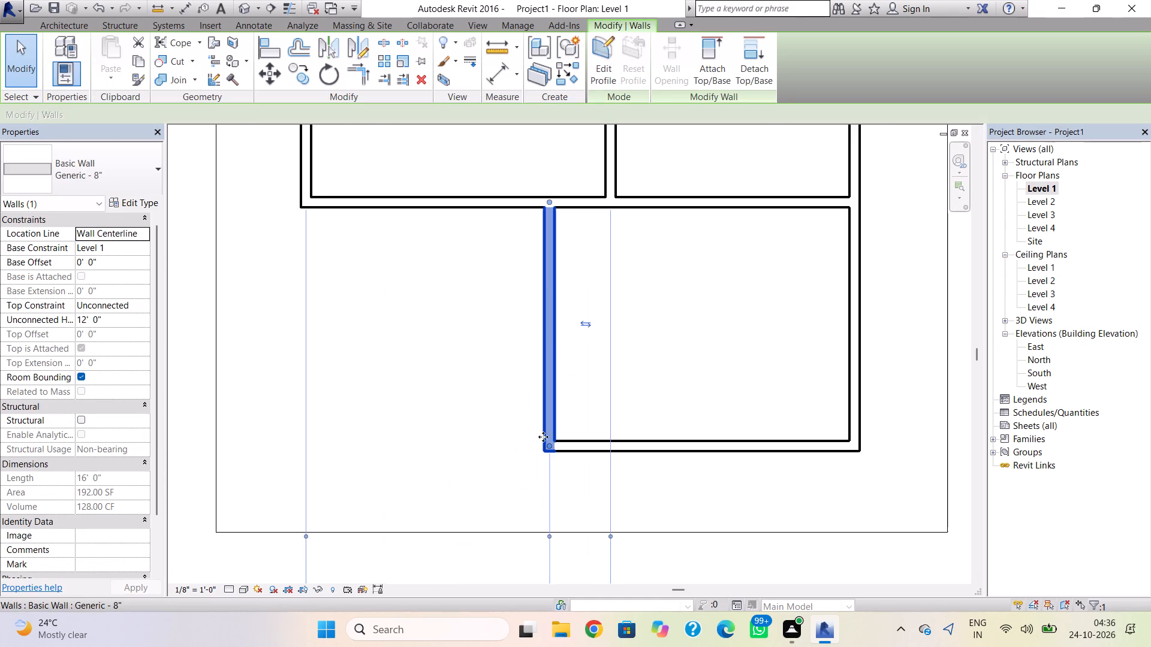
{"action": "scroll", "coordinate": [544, 438], "scroll_direction": "up", "scroll_amount": 6}
{"action": "left_click_drag", "start_coordinate": [554, 458], "coordinate": [558, 445]}
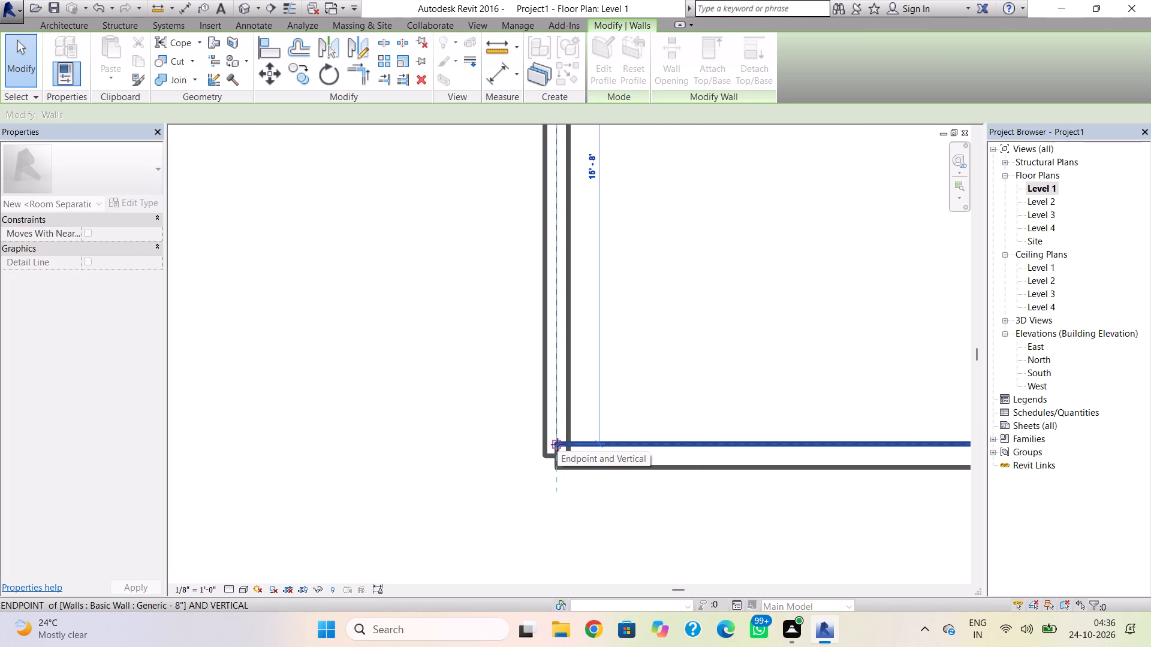
{"action": "left_click_drag", "start_coordinate": [558, 445], "coordinate": [559, 435]}
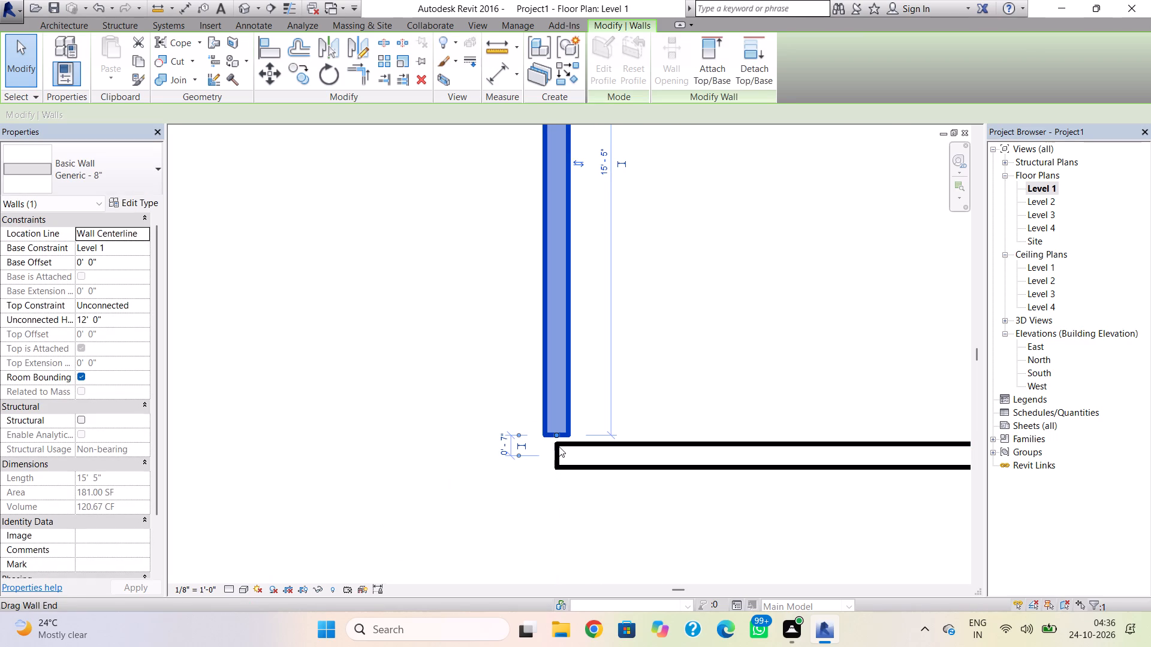
Nudge the west wall's south end toward the south wall's inner face, to a length of about 15' 6 3/4".
{"action": "scroll", "coordinate": [559, 447], "scroll_direction": "up", "scroll_amount": 4}
{"action": "left_click", "coordinate": [557, 429]}
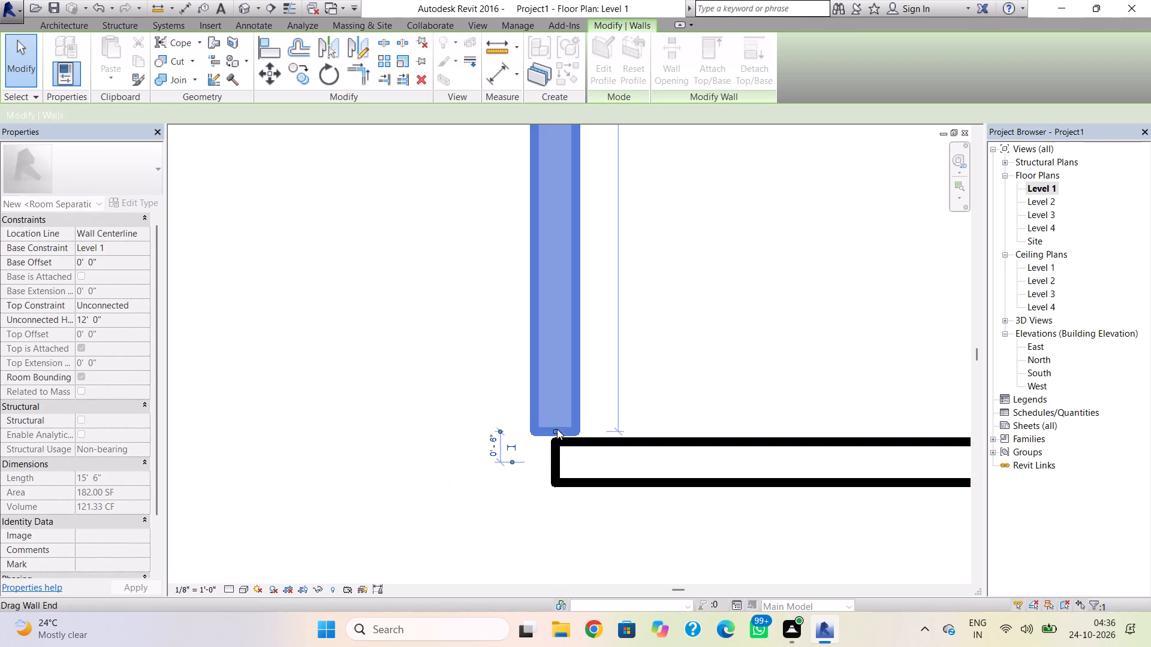
{"action": "scroll", "coordinate": [558, 434], "scroll_direction": "up", "scroll_amount": 7}
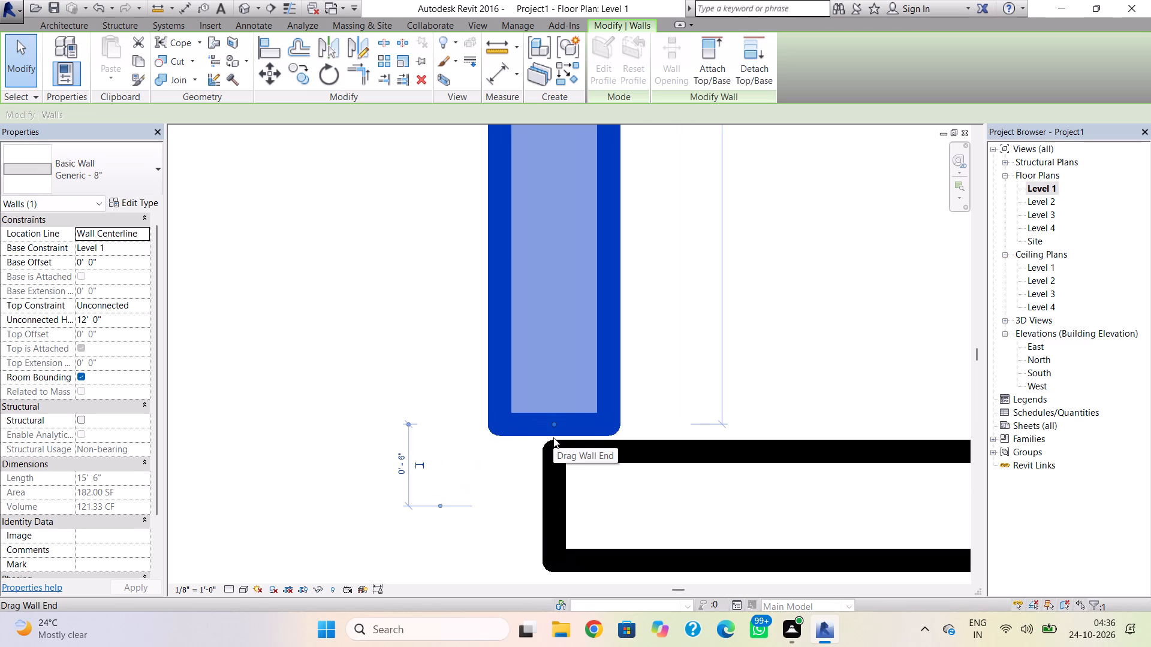
{"action": "key", "text": "Down"}
{"action": "key", "text": "Down"}
{"action": "scroll", "coordinate": [553, 437], "scroll_direction": "up", "scroll_amount": 2}
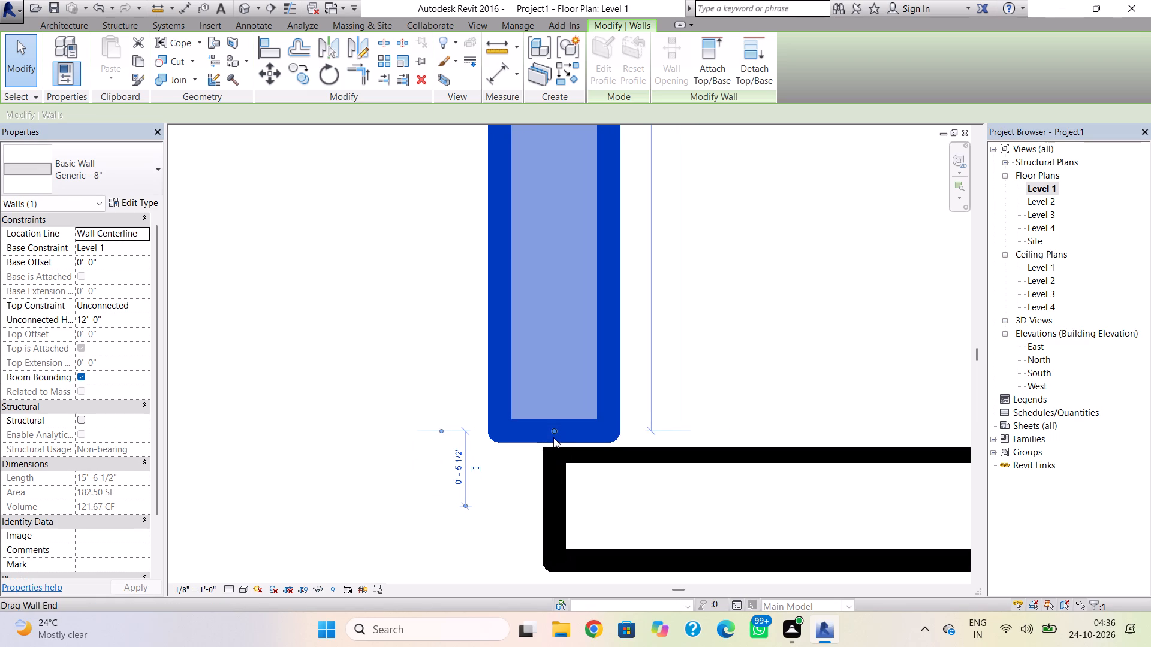
{"action": "scroll", "coordinate": [553, 437], "scroll_direction": "up", "scroll_amount": 5}
{"action": "key", "text": "Down"}
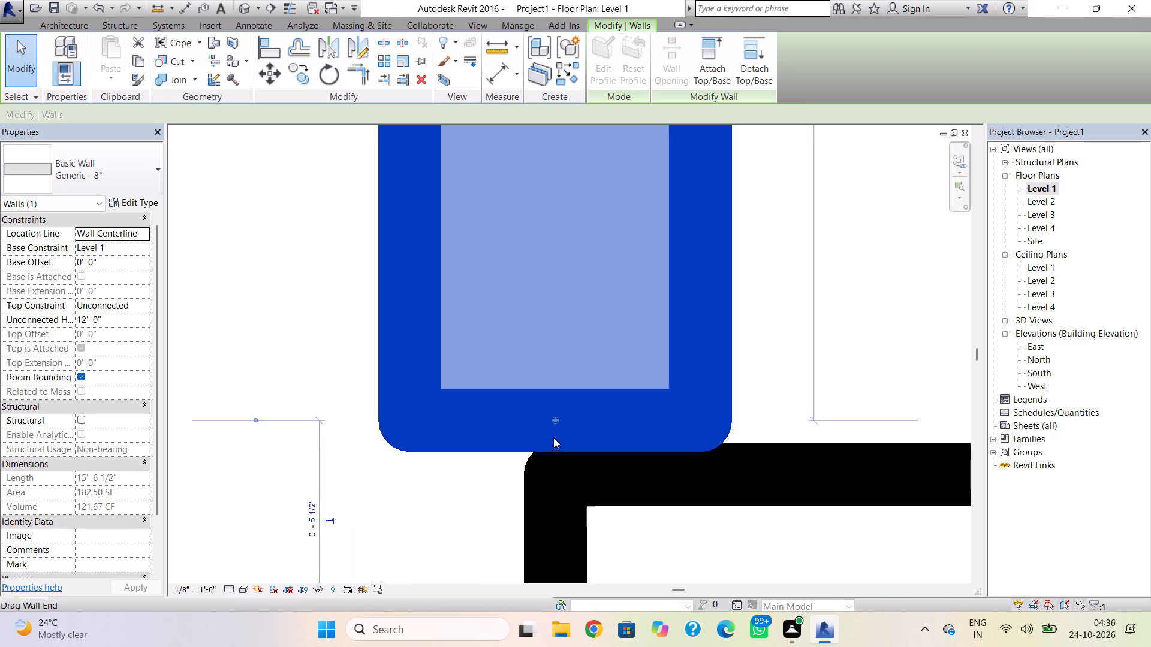
{"action": "key", "text": "Down"}
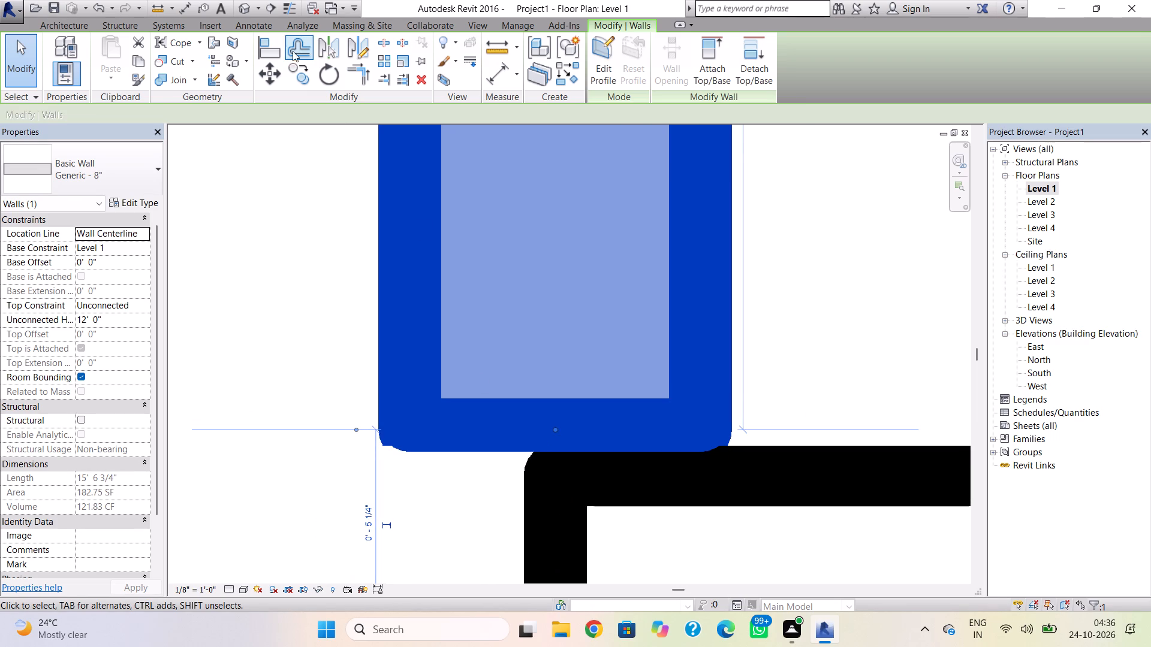
Check the wall corners in 3D, and on the Level 1 plan nudge the west wall's south end further to a 15' 7" length.
{"action": "left_click", "coordinate": [248, 10]}
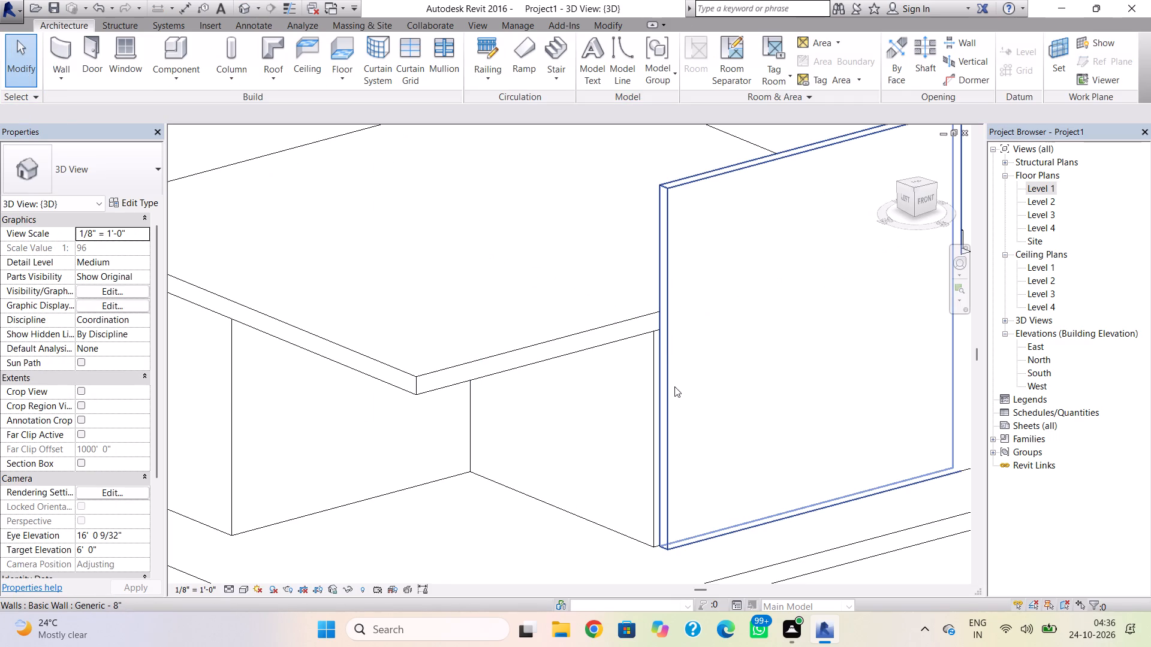
{"action": "right_click_drag", "start_coordinate": [664, 404], "coordinate": [777, 431], "text": "shift"}
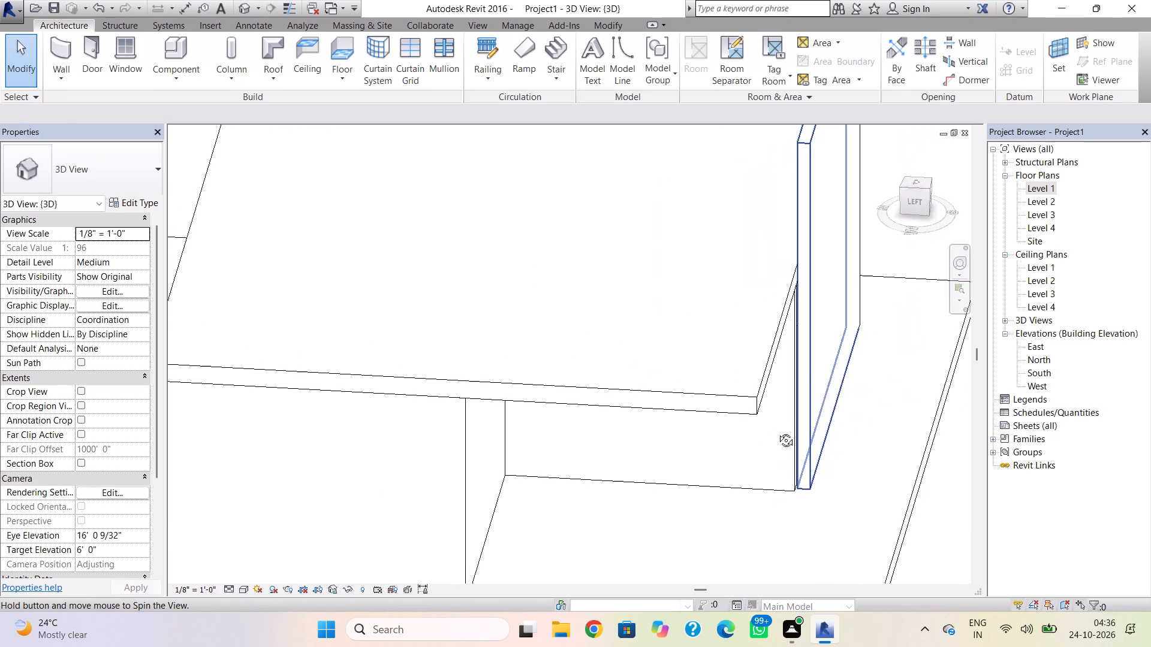
{"action": "right_click_drag", "start_coordinate": [777, 431], "coordinate": [405, 425], "text": "shift"}
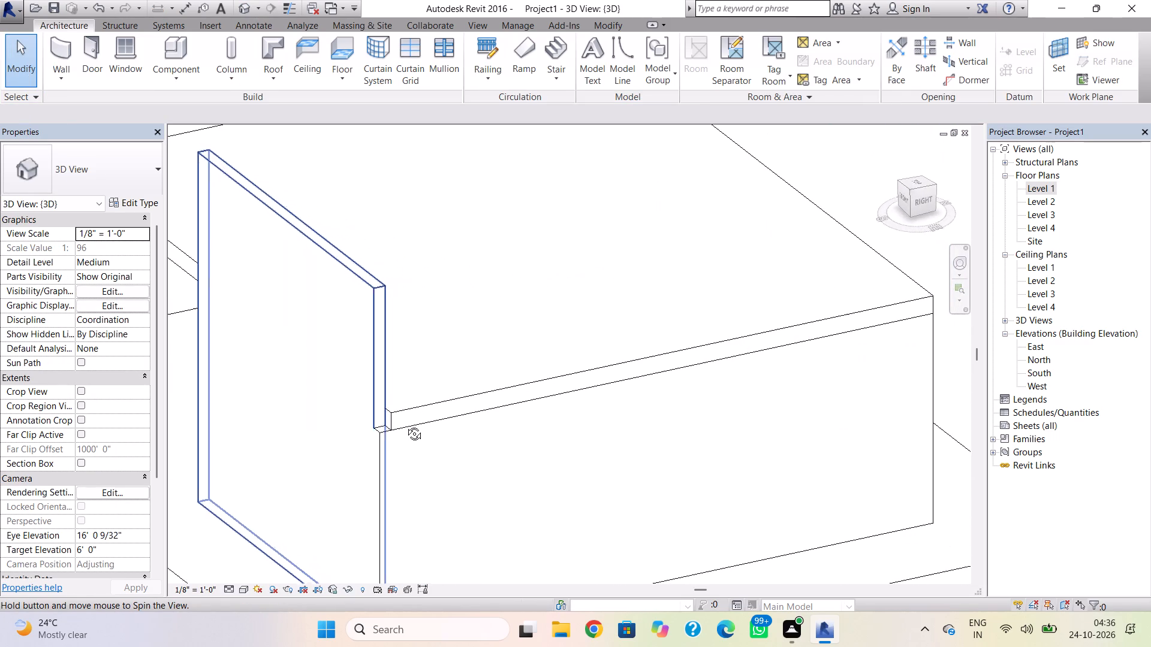
{"action": "right_click_drag", "start_coordinate": [405, 425], "coordinate": [404, 424], "text": "shift"}
{"action": "left_click", "coordinate": [383, 431]}
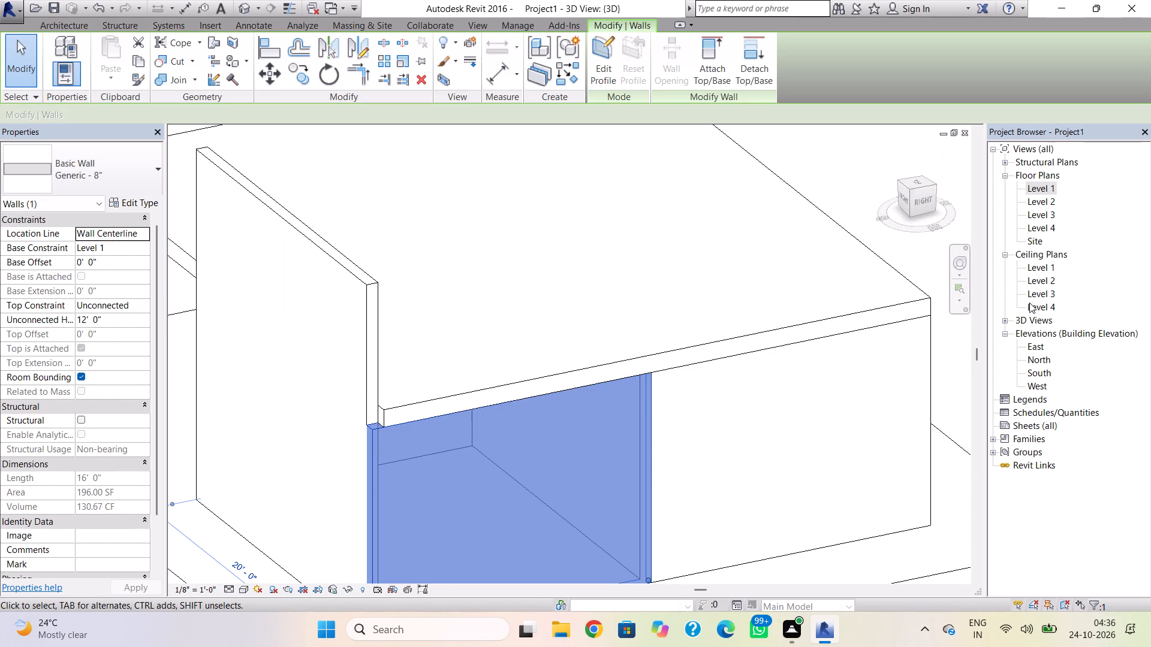
{"action": "double_click", "coordinate": [1049, 189]}
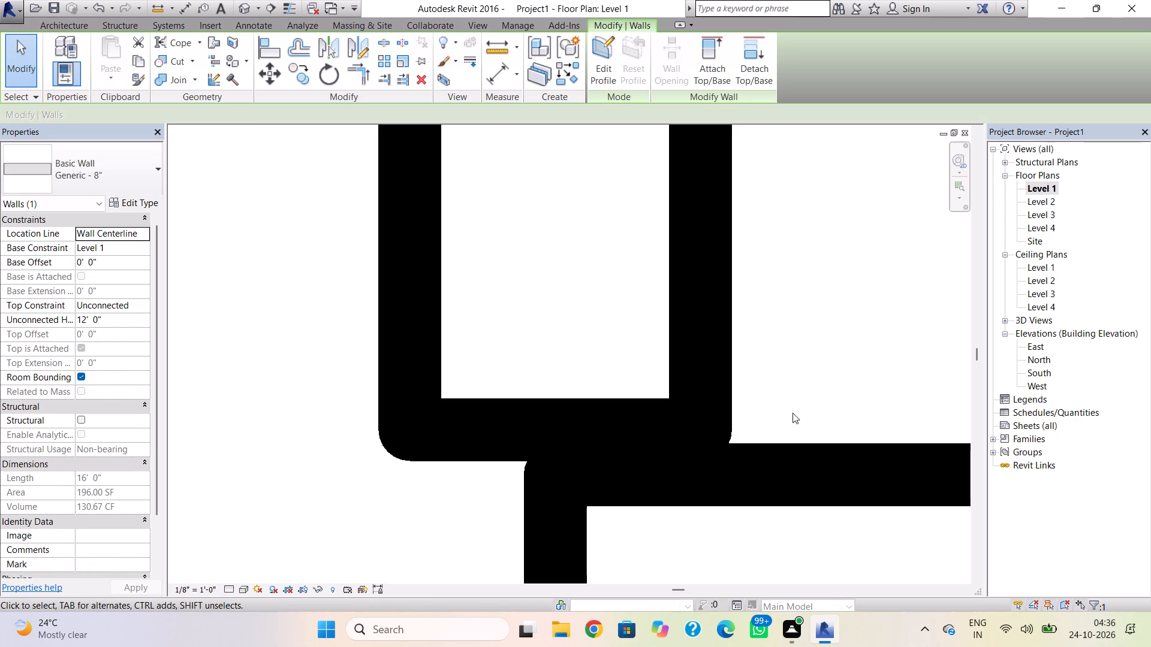
{"action": "left_click", "coordinate": [592, 422]}
{"action": "left_click", "coordinate": [532, 421]}
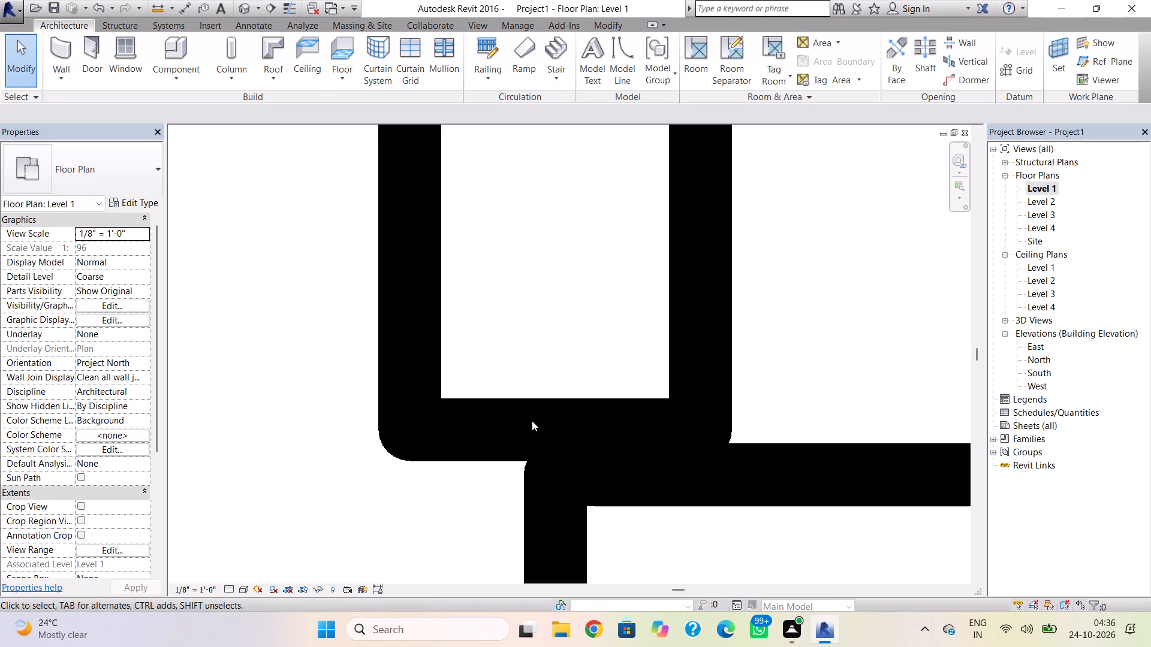
{"action": "left_click", "coordinate": [538, 406]}
{"action": "left_click", "coordinate": [479, 449]}
{"action": "left_click", "coordinate": [555, 415]}
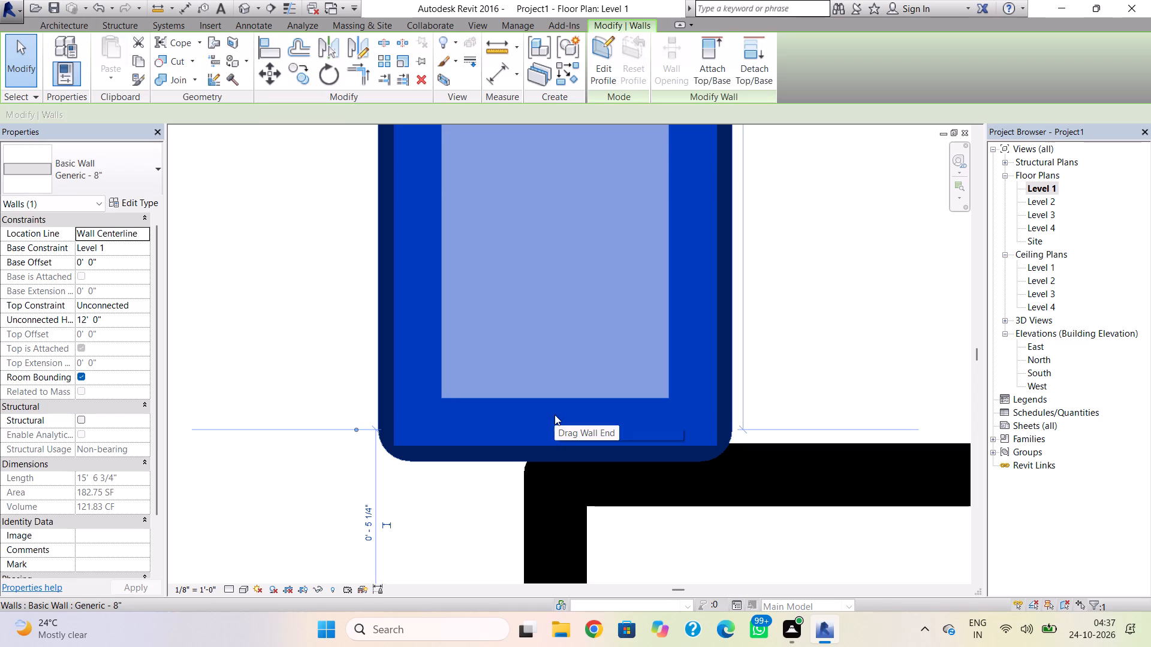
{"action": "key", "text": "Down"}
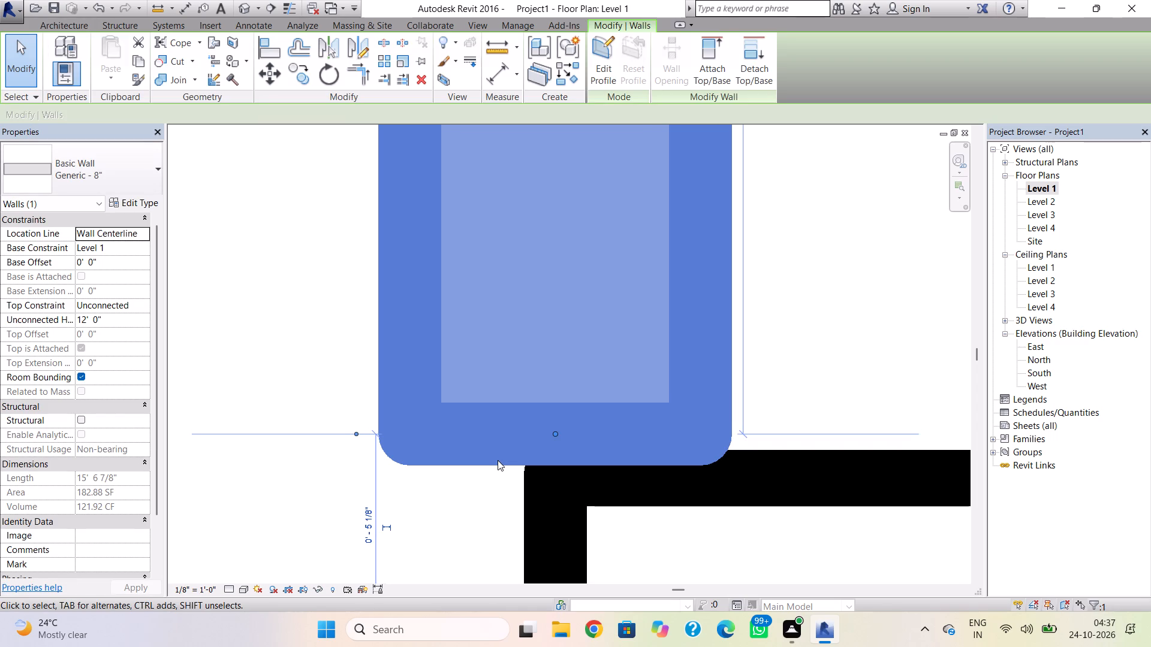
{"action": "key", "text": "Down"}
At the southern room's southeast corner, pull the east wall's south end back clear of the south wall, to about 31' 3" long.
{"action": "scroll", "coordinate": [876, 418], "scroll_direction": "down", "scroll_amount": 4}
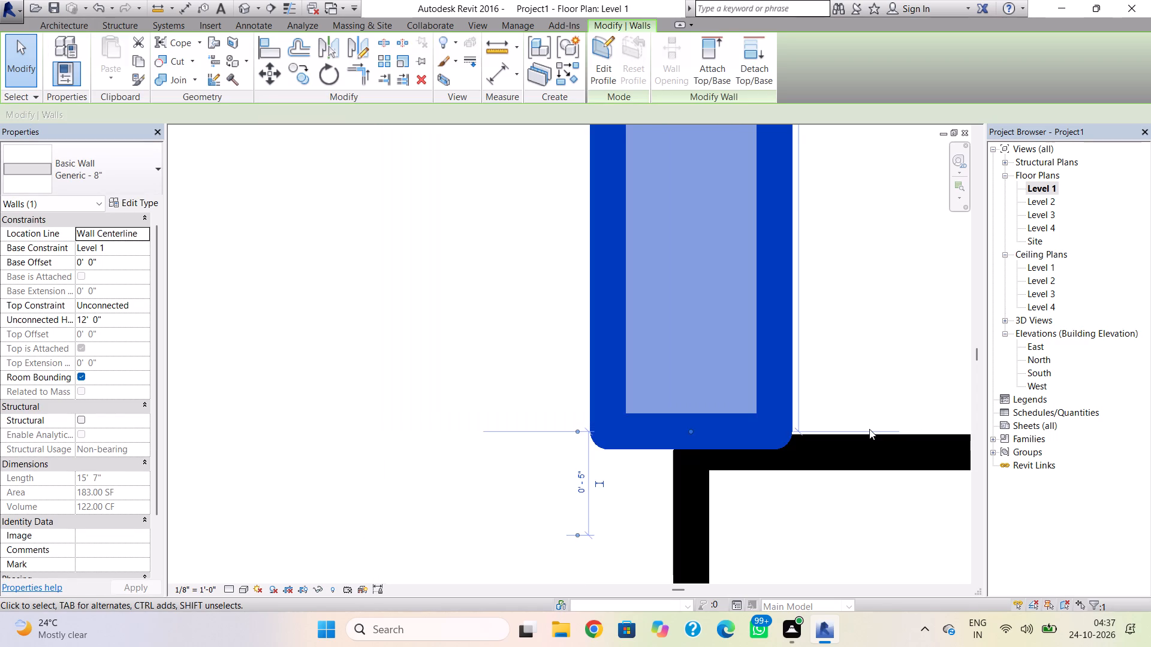
{"action": "scroll", "coordinate": [869, 429], "scroll_direction": "down", "scroll_amount": 8}
{"action": "middle_click_drag", "start_coordinate": [858, 430], "coordinate": [511, 393]}
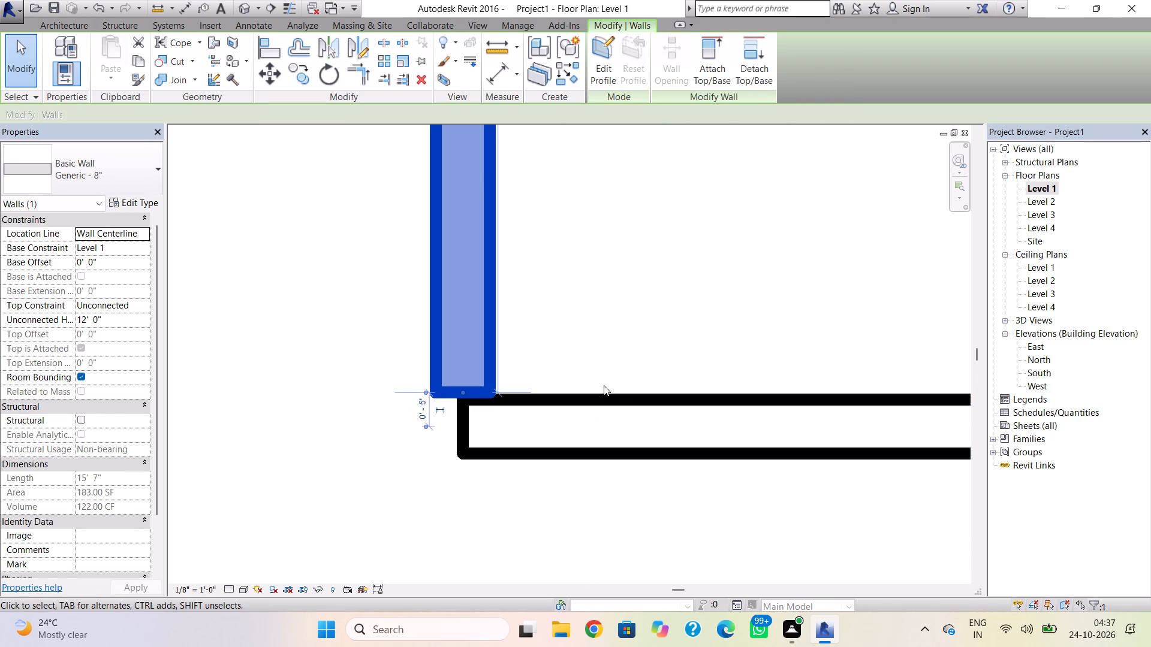
{"action": "scroll", "coordinate": [733, 381], "scroll_direction": "down", "scroll_amount": 6}
{"action": "middle_click_drag", "start_coordinate": [659, 385], "coordinate": [381, 371]}
{"action": "scroll", "coordinate": [881, 378], "scroll_direction": "down", "scroll_amount": 1}
{"action": "middle_click_drag", "start_coordinate": [861, 384], "coordinate": [398, 396]}
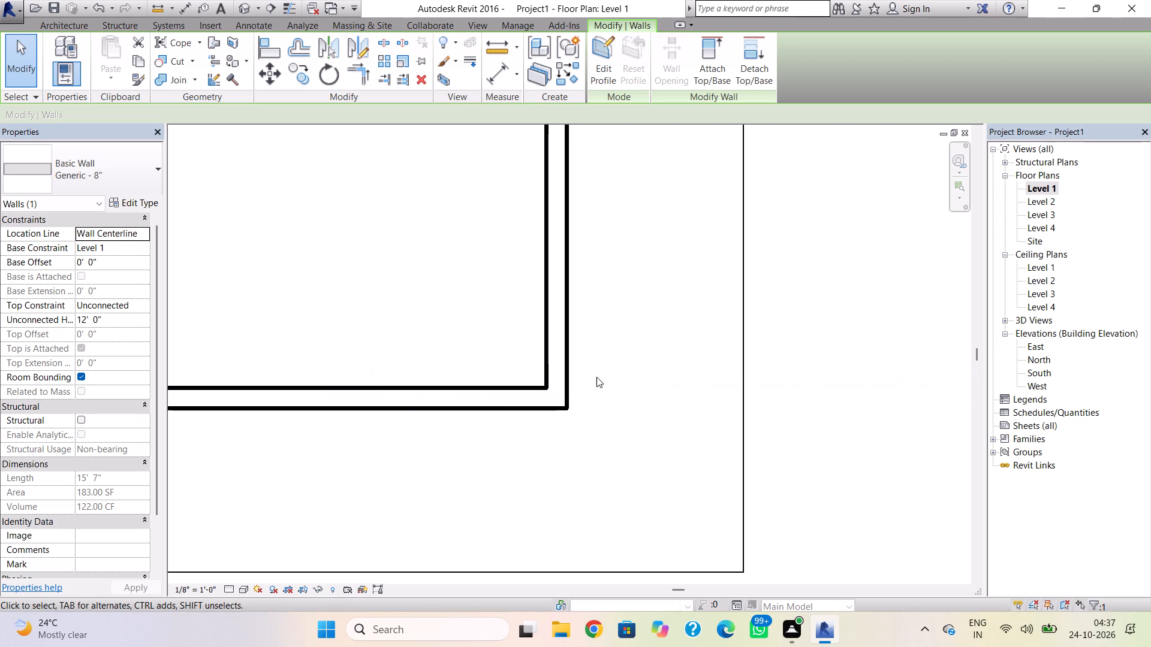
{"action": "left_click", "coordinate": [571, 383]}
{"action": "left_click_drag", "start_coordinate": [557, 397], "coordinate": [558, 387]}
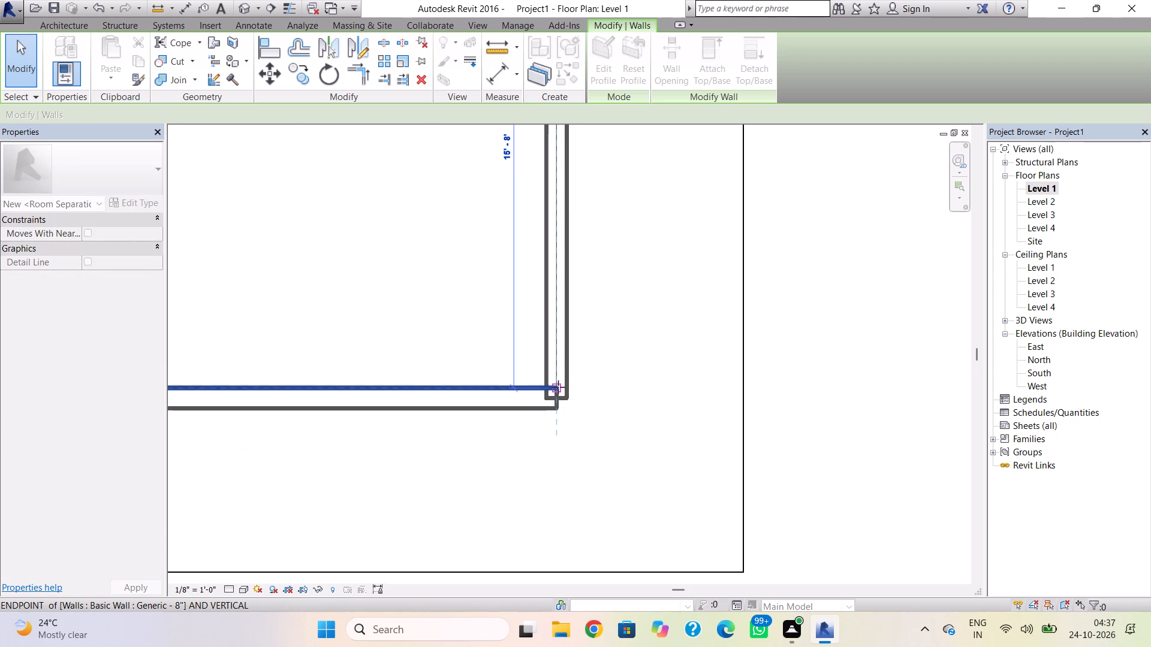
{"action": "left_click_drag", "start_coordinate": [558, 387], "coordinate": [559, 386]}
{"action": "left_click_drag", "start_coordinate": [558, 396], "coordinate": [559, 376]}
Nudge the east wall's south end down to meet the south wall's inner face, at a length of about 31' 7".
{"action": "scroll", "coordinate": [562, 384], "scroll_direction": "up", "scroll_amount": 7}
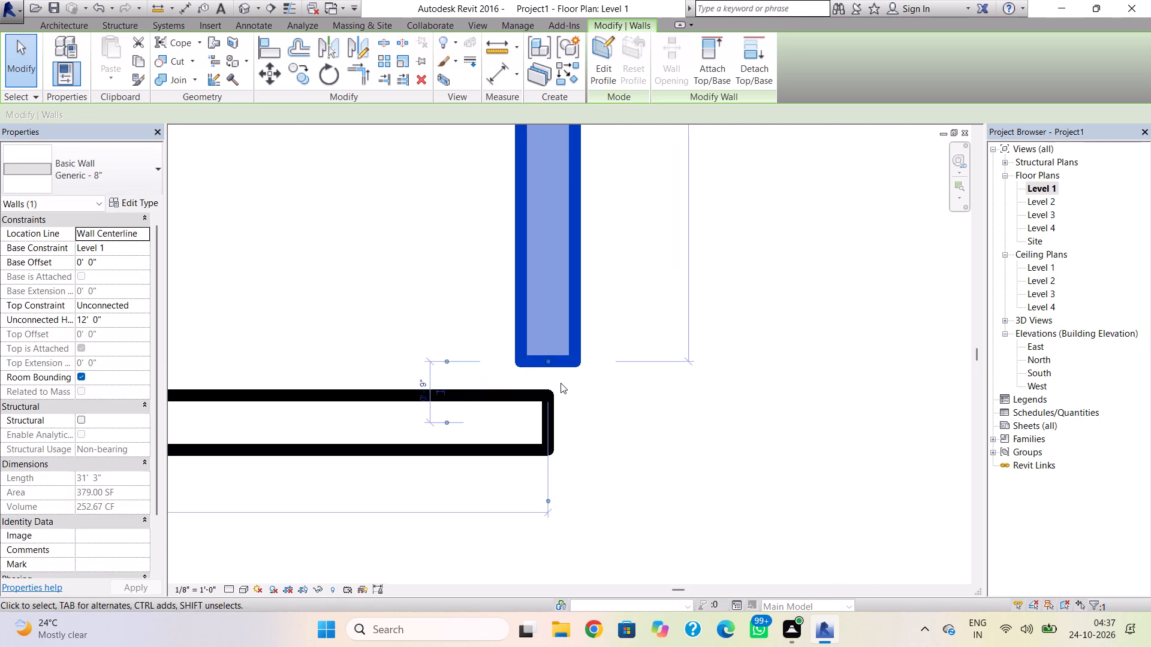
{"action": "key", "text": "Down"}
{"action": "key", "text": "Down"}
{"action": "key", "text": "Down"}
{"action": "key", "text": "Down"}
{"action": "key", "text": "Down"}
{"action": "key", "text": "Down"}
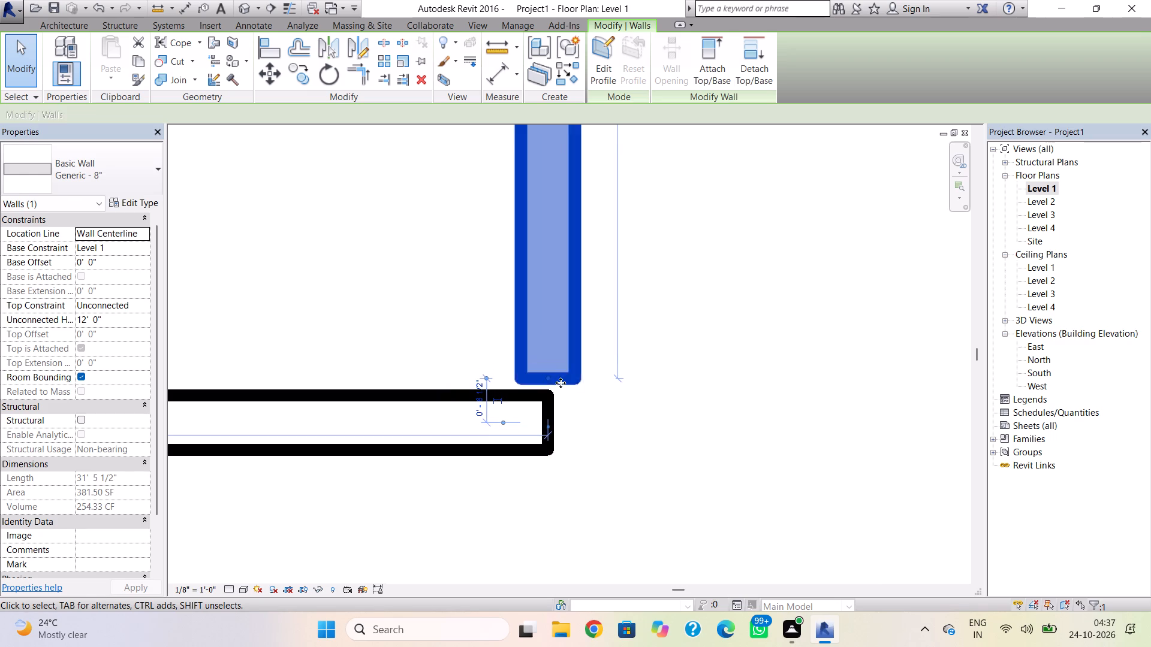
{"action": "key", "text": "Down"}
{"action": "key", "text": "Down"}
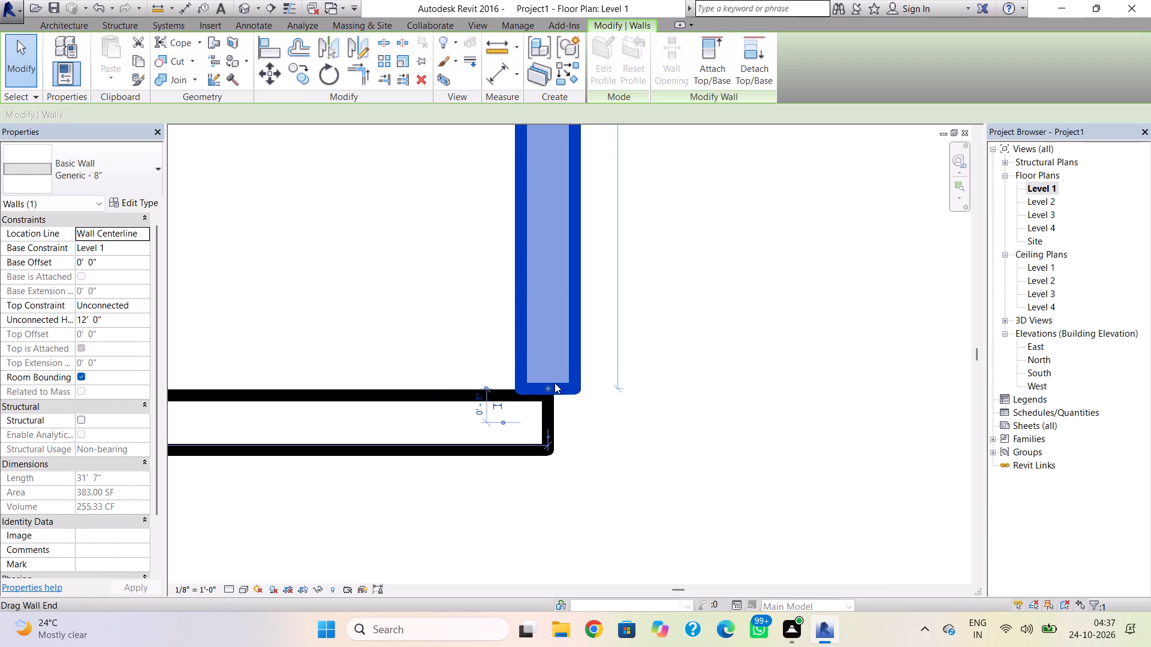
{"action": "scroll", "coordinate": [553, 385], "scroll_direction": "up", "scroll_amount": 2}
{"action": "key", "text": "Down"}
{"action": "left_click", "coordinate": [713, 355]}
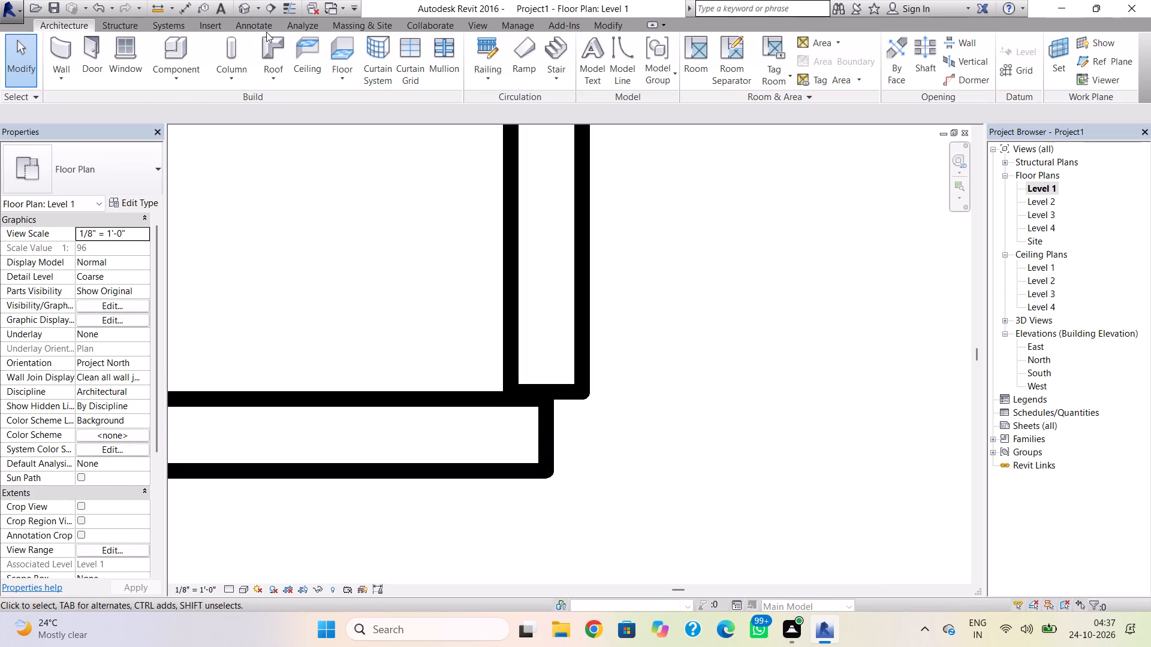
Check the wall corners in 3D, and on the Level 1 plan extend the south wall's east end to the east wall's outer face.
{"action": "left_click", "coordinate": [246, 7]}
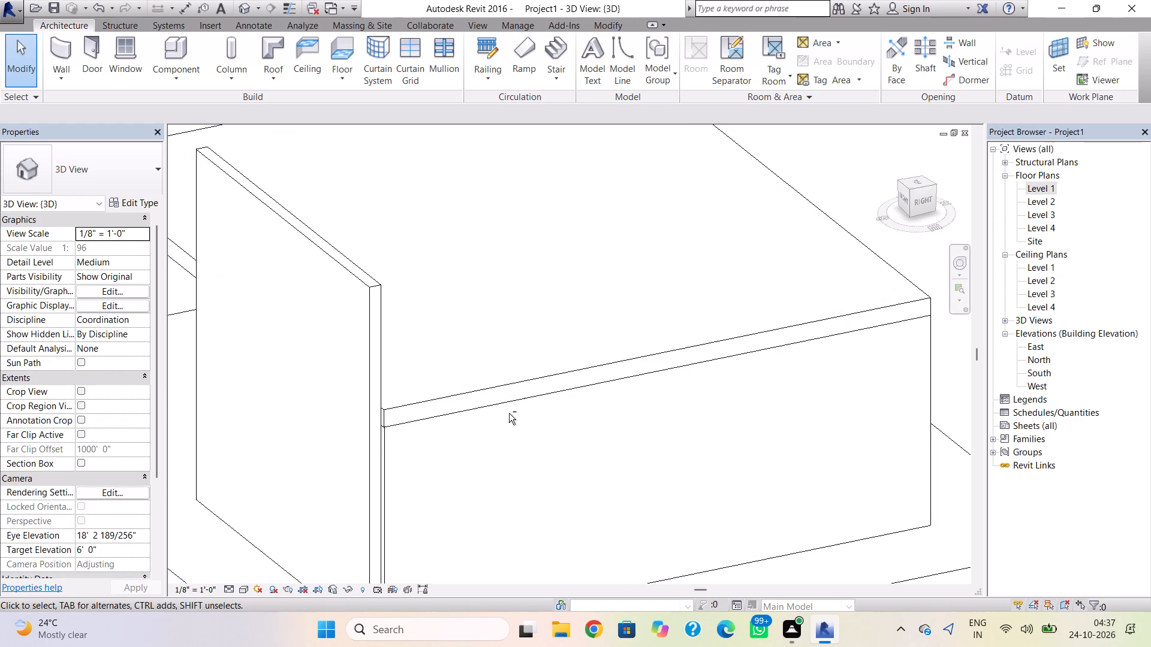
{"action": "right_click_drag", "start_coordinate": [509, 413], "coordinate": [832, 400], "text": "shift"}
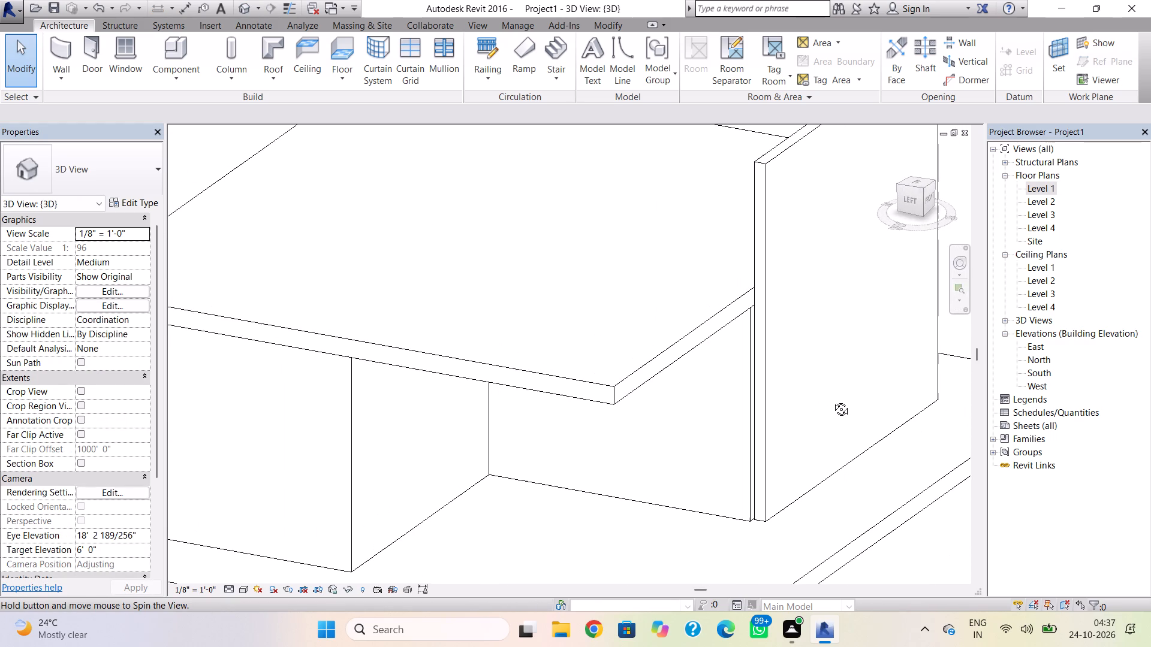
{"action": "right_click_drag", "start_coordinate": [832, 400], "coordinate": [480, 407], "text": "shift"}
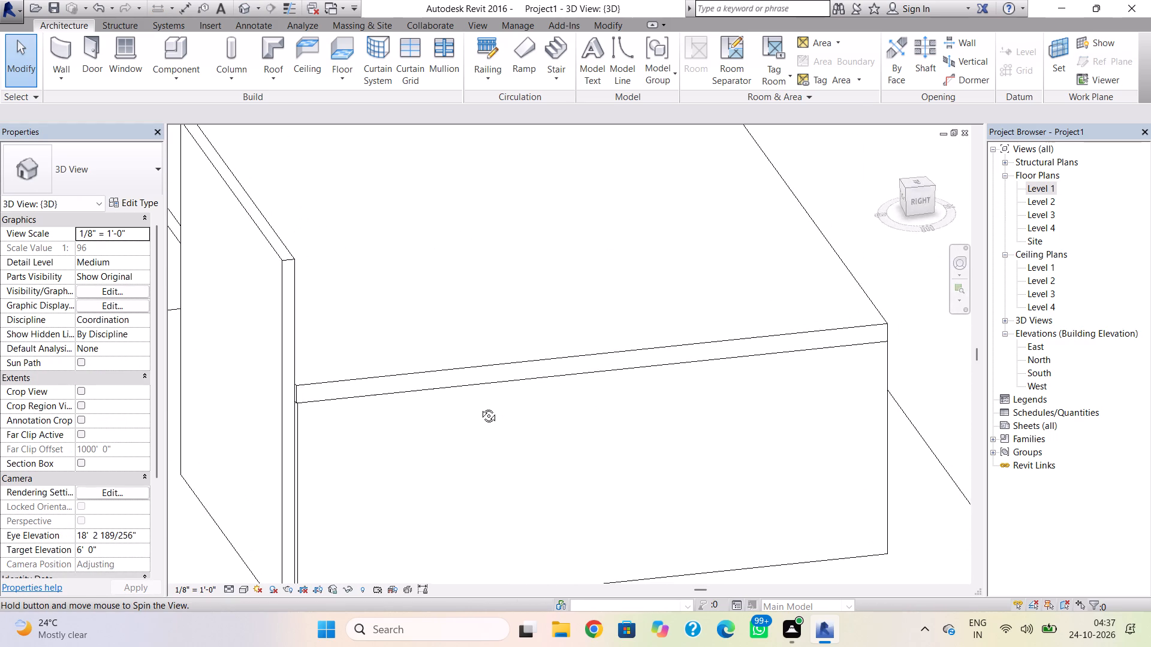
{"action": "right_click_drag", "start_coordinate": [480, 407], "coordinate": [649, 383], "text": "shift"}
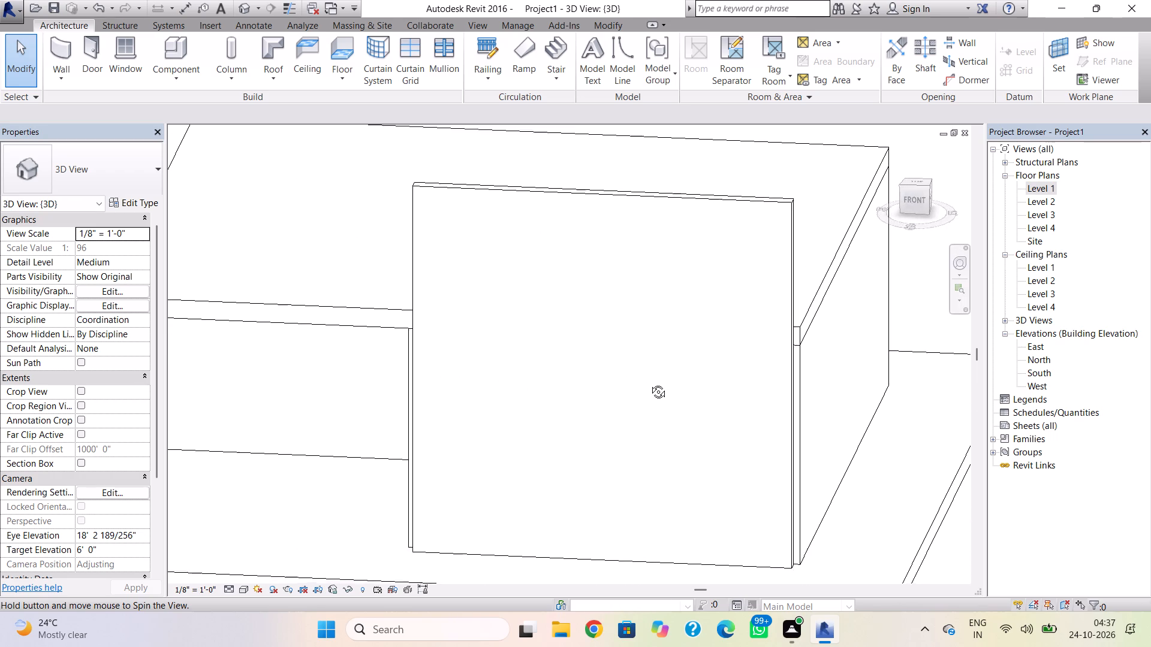
{"action": "right_click_drag", "start_coordinate": [649, 383], "coordinate": [659, 364], "text": "shift"}
{"action": "double_click", "coordinate": [1055, 188]}
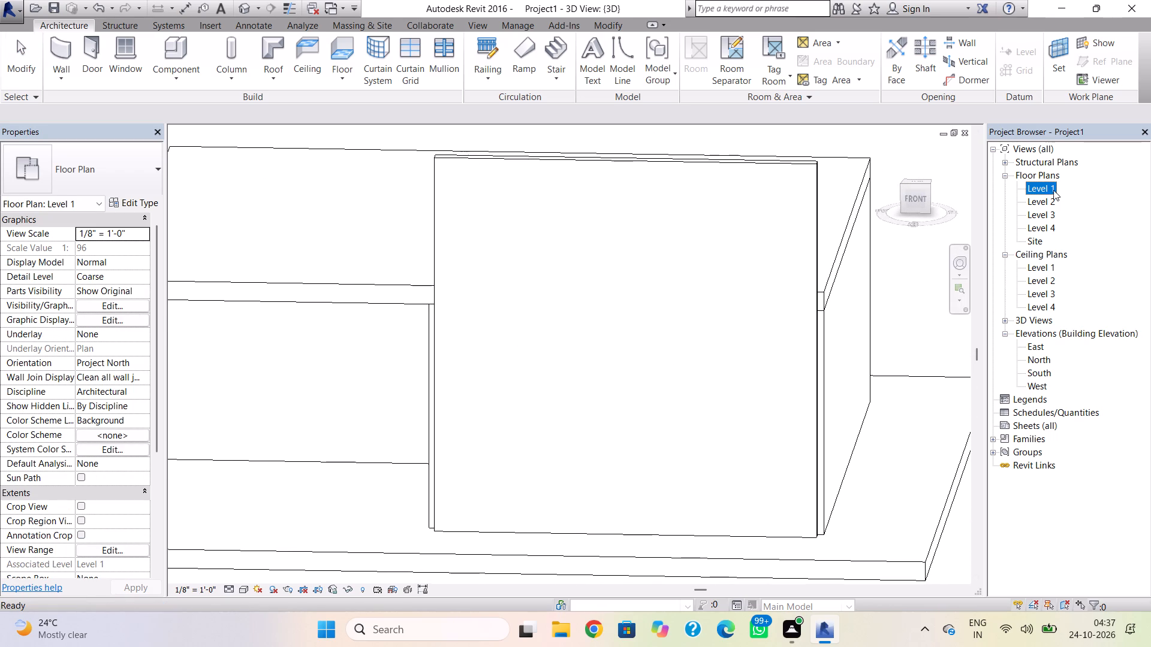
{"action": "double_click", "coordinate": [1042, 189]}
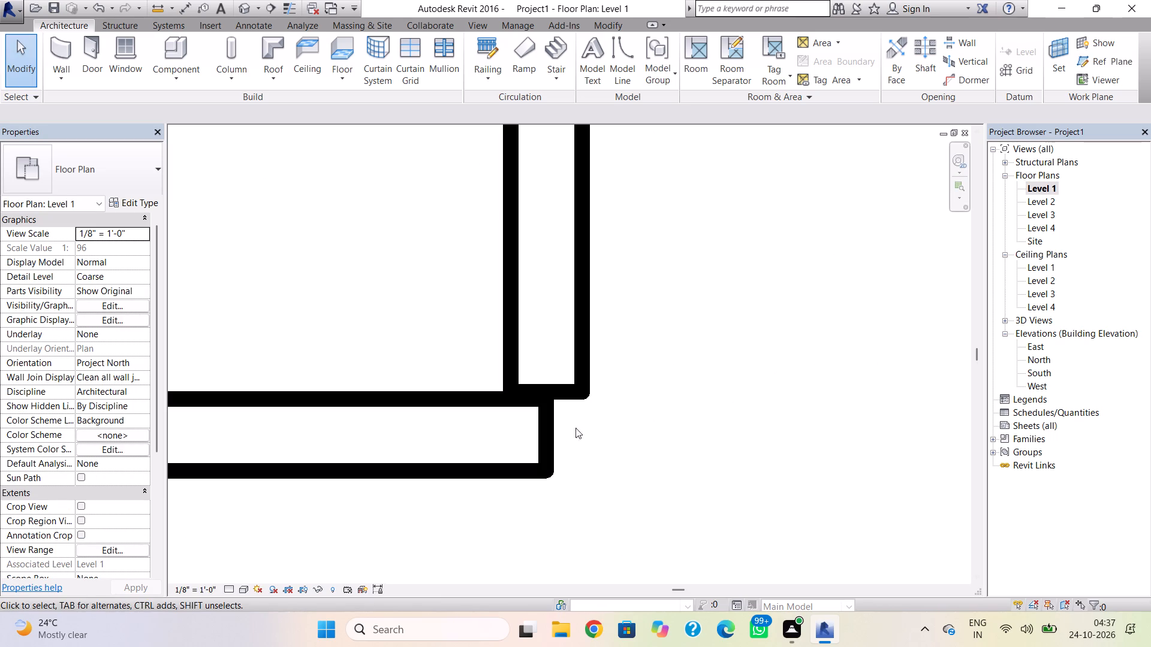
{"action": "left_click", "coordinate": [551, 435]}
{"action": "left_click_drag", "start_coordinate": [547, 436], "coordinate": [590, 433]}
{"action": "left_click_drag", "start_coordinate": [590, 433], "coordinate": [589, 433]}
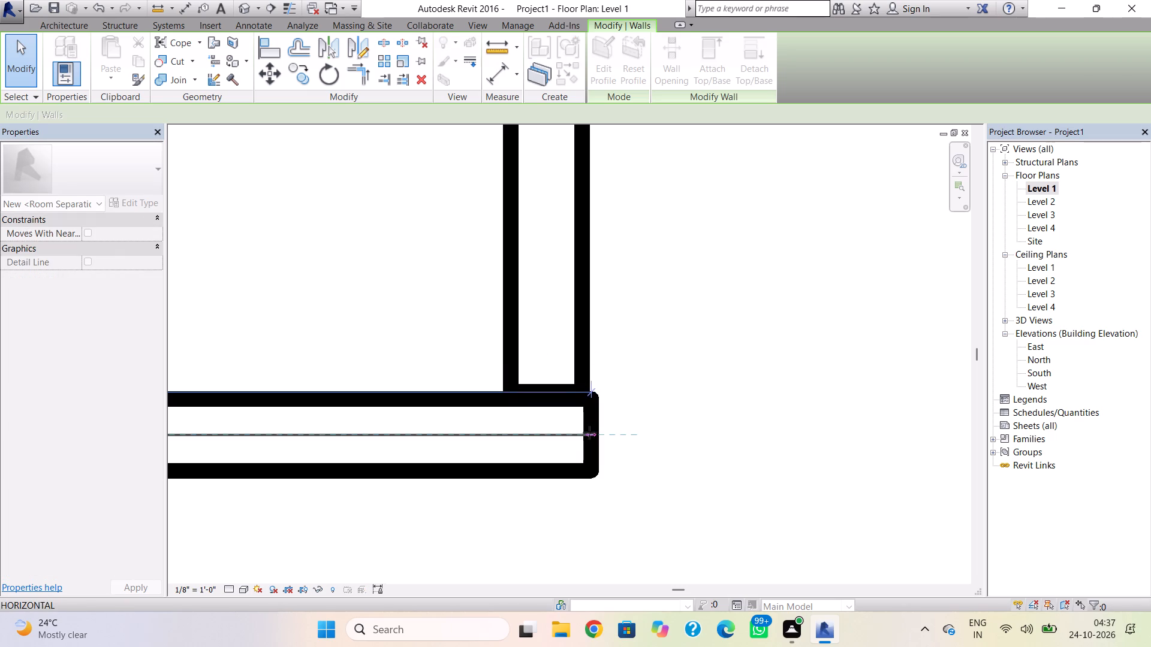
{"action": "left_click_drag", "start_coordinate": [589, 433], "coordinate": [582, 434]}
{"action": "left_click", "coordinate": [630, 436]}
Extend the south wall's west end to the west wall's outer face, to a length of 20' 8".
{"action": "scroll", "coordinate": [418, 435], "scroll_direction": "down", "scroll_amount": 2}
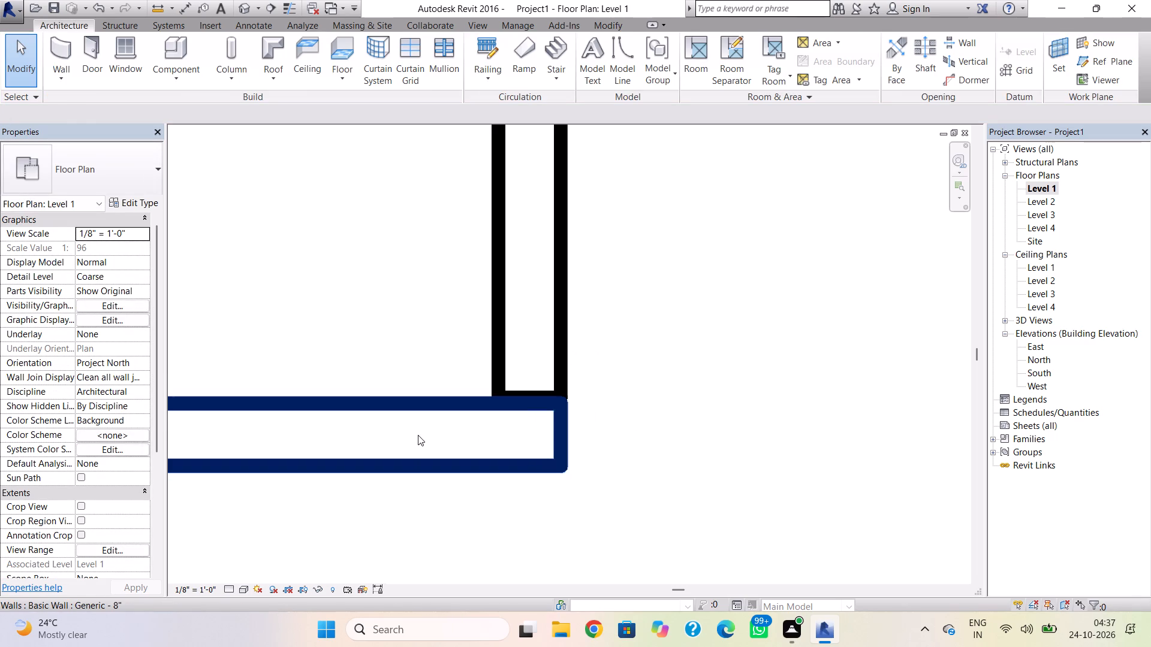
{"action": "scroll", "coordinate": [418, 435], "scroll_direction": "down", "scroll_amount": 2}
{"action": "middle_click_drag", "start_coordinate": [418, 442], "coordinate": [972, 457]}
{"action": "scroll", "coordinate": [453, 458], "scroll_direction": "down", "scroll_amount": 4}
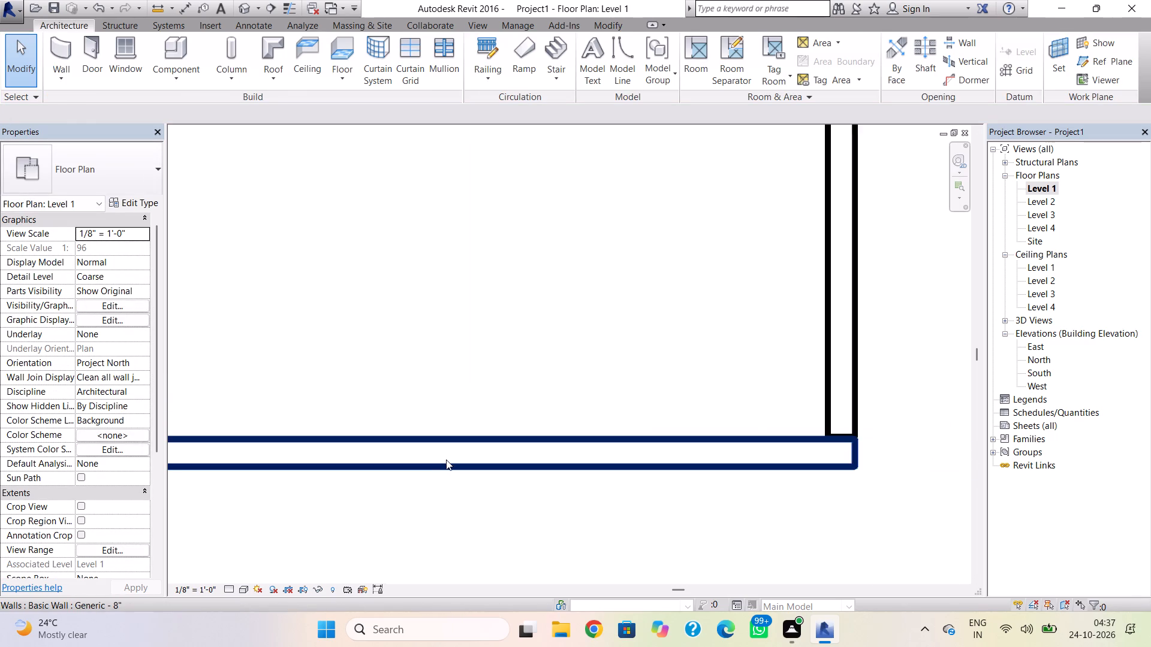
{"action": "middle_click_drag", "start_coordinate": [435, 462], "coordinate": [636, 448]}
{"action": "scroll", "coordinate": [271, 446], "scroll_direction": "up", "scroll_amount": 5}
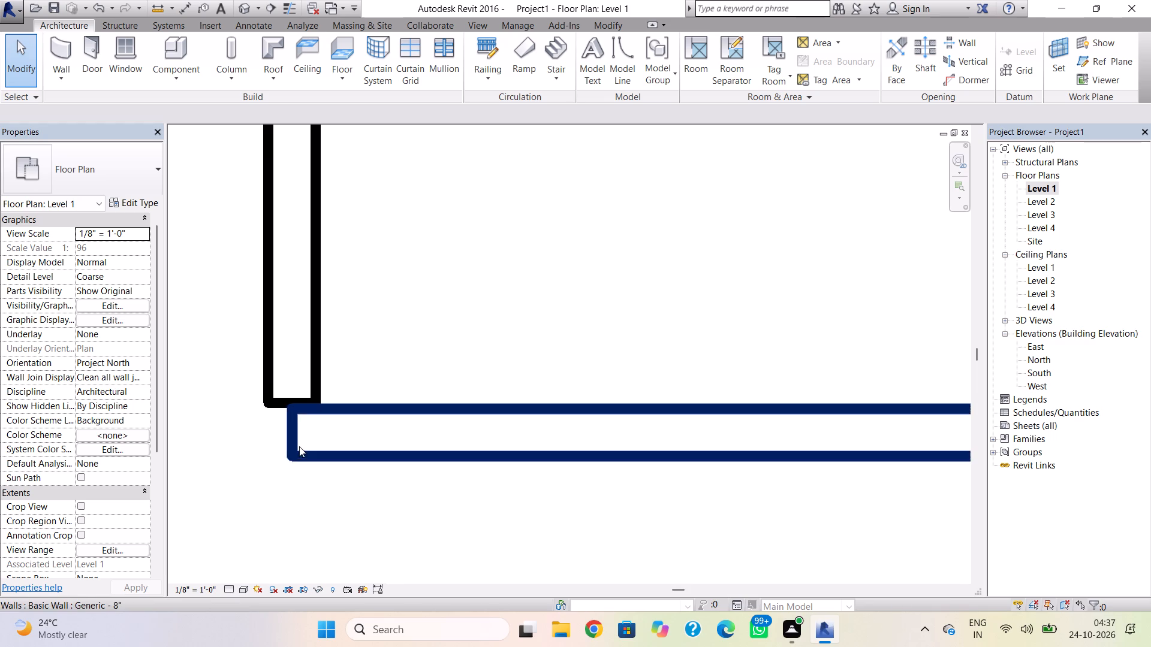
{"action": "scroll", "coordinate": [299, 446], "scroll_direction": "up", "scroll_amount": 3}
{"action": "left_click", "coordinate": [290, 440]}
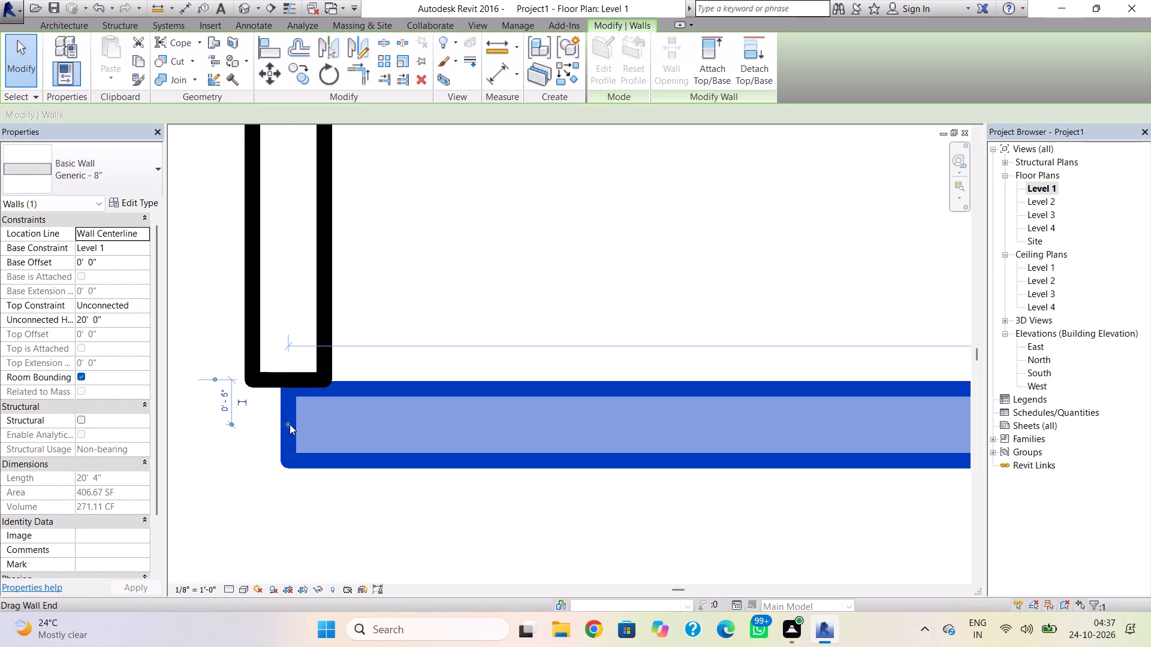
{"action": "left_click_drag", "start_coordinate": [289, 423], "coordinate": [252, 423]}
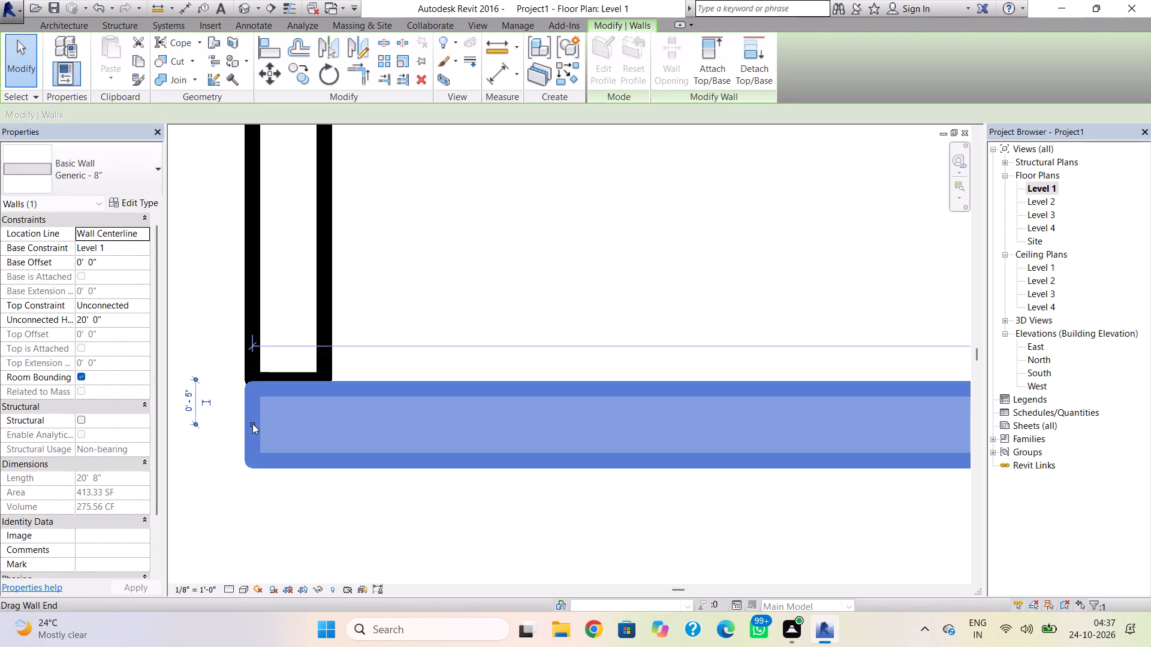
{"action": "left_click", "coordinate": [212, 442]}
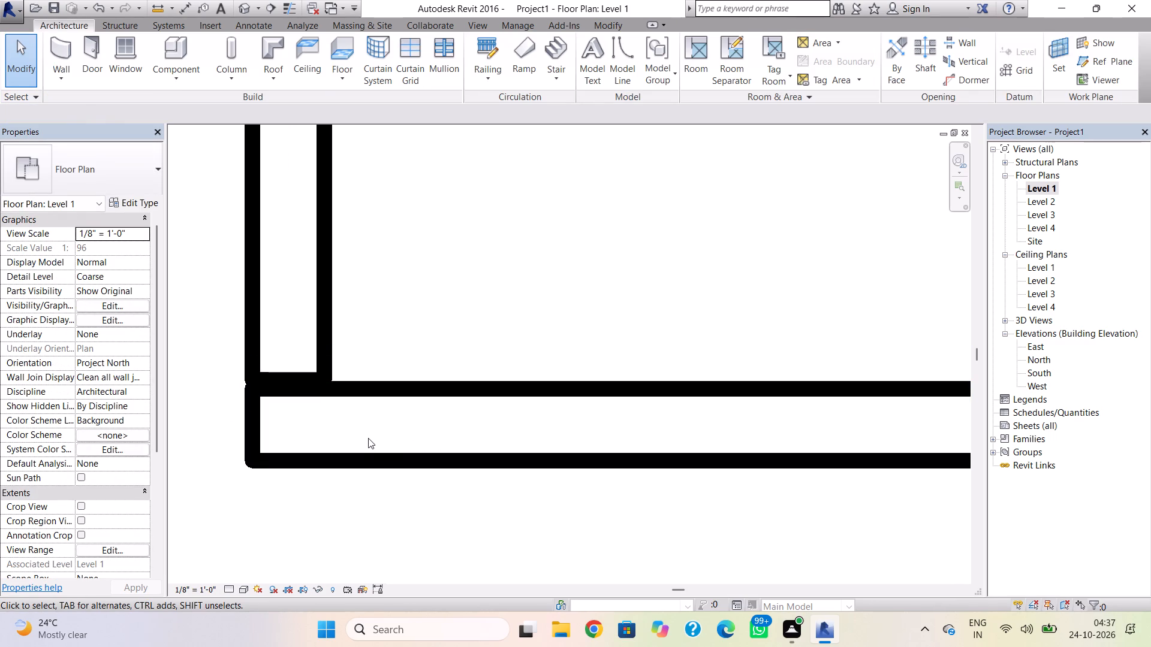
Nudge the west wall's south end down slightly into the south wall to close the southwest corner.
{"action": "scroll", "coordinate": [365, 440], "scroll_direction": "down", "scroll_amount": 1}
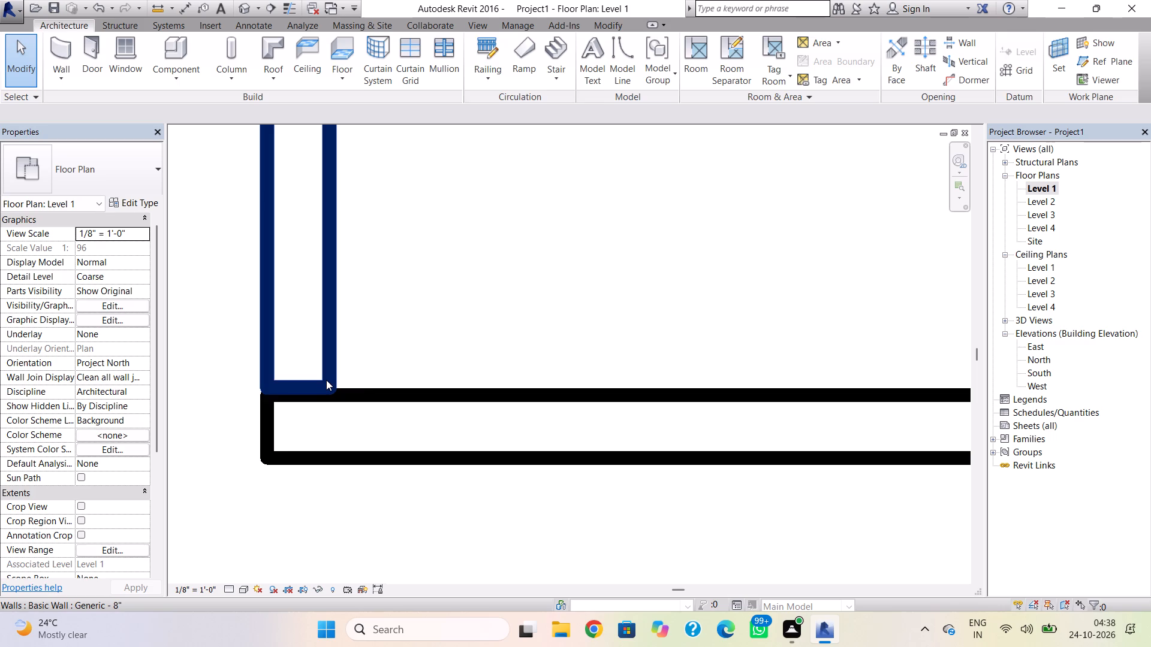
{"action": "left_click", "coordinate": [326, 380]}
{"action": "left_click_drag", "start_coordinate": [300, 388], "coordinate": [298, 393]}
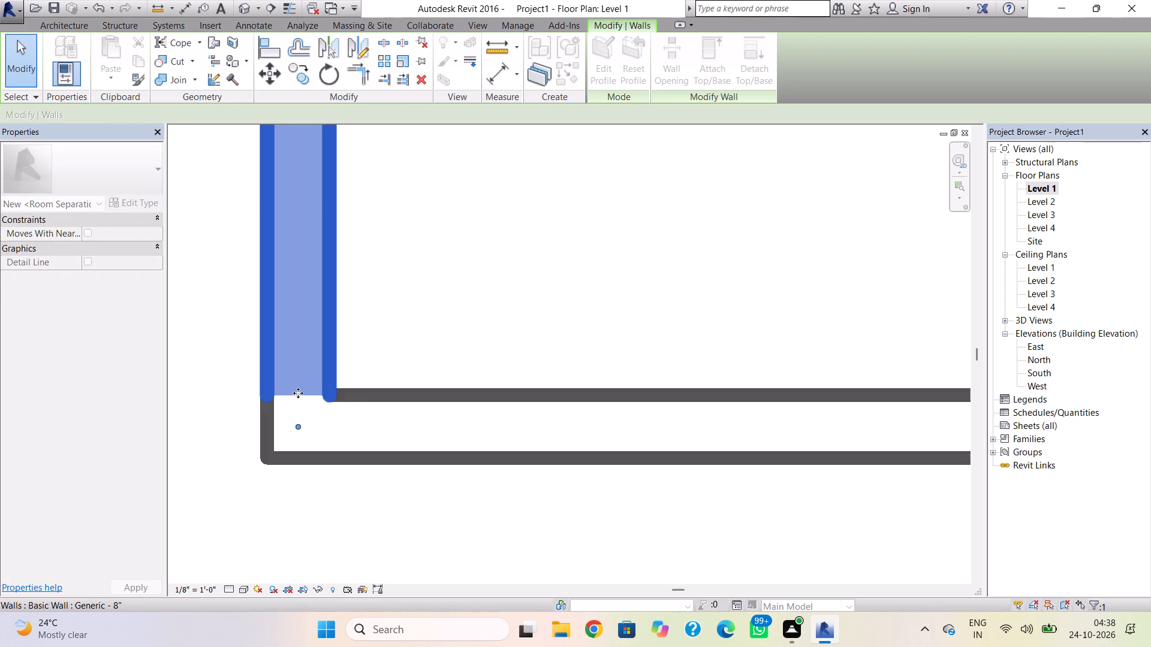
{"action": "left_click", "coordinate": [368, 364]}
Join the east wall's south end with the south wall to close the southern room's southeast corner.
{"action": "scroll", "coordinate": [424, 409], "scroll_direction": "down", "scroll_amount": 4}
{"action": "middle_click_drag", "start_coordinate": [427, 421], "coordinate": [47, 424]}
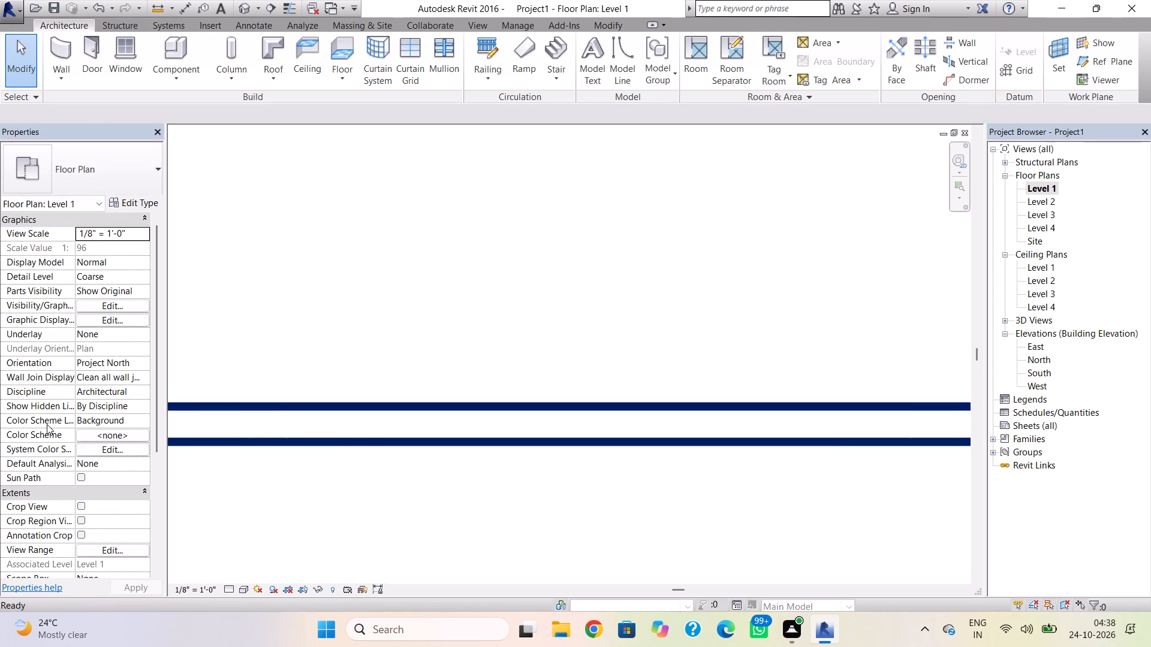
{"action": "scroll", "coordinate": [982, 320], "scroll_direction": "down", "scroll_amount": 2}
{"action": "scroll", "coordinate": [890, 350], "scroll_direction": "down", "scroll_amount": 2}
{"action": "middle_click_drag", "start_coordinate": [872, 359], "coordinate": [600, 382]}
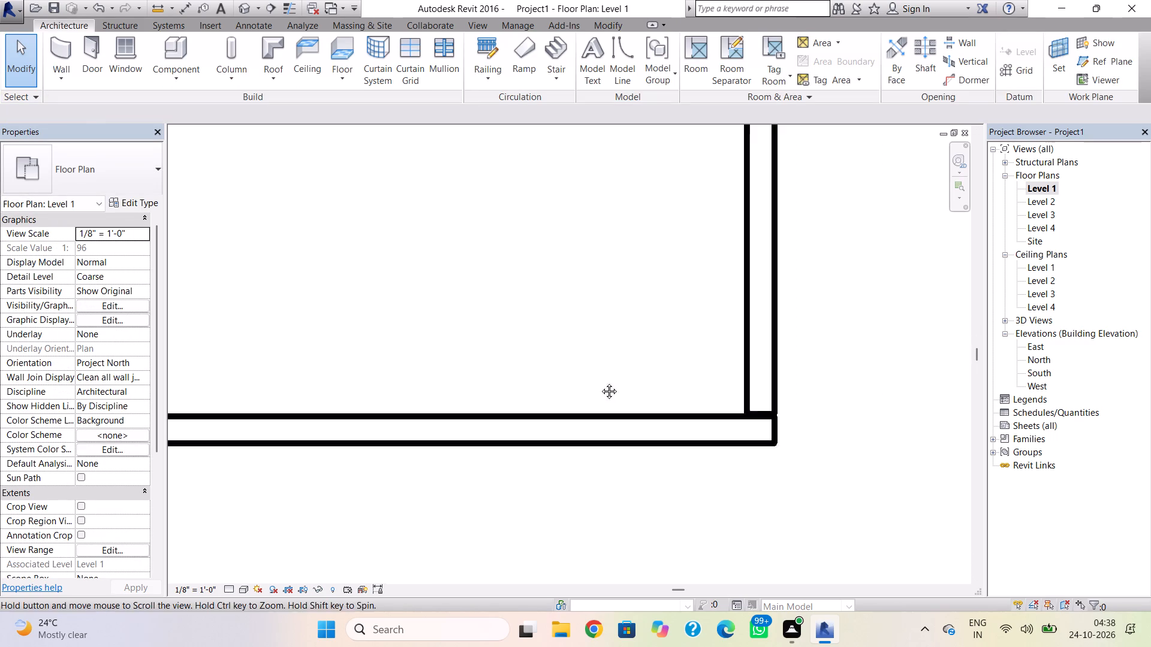
{"action": "middle_click_drag", "start_coordinate": [600, 382], "coordinate": [544, 382]}
{"action": "scroll", "coordinate": [634, 386], "scroll_direction": "up", "scroll_amount": 4}
{"action": "left_click", "coordinate": [705, 421]}
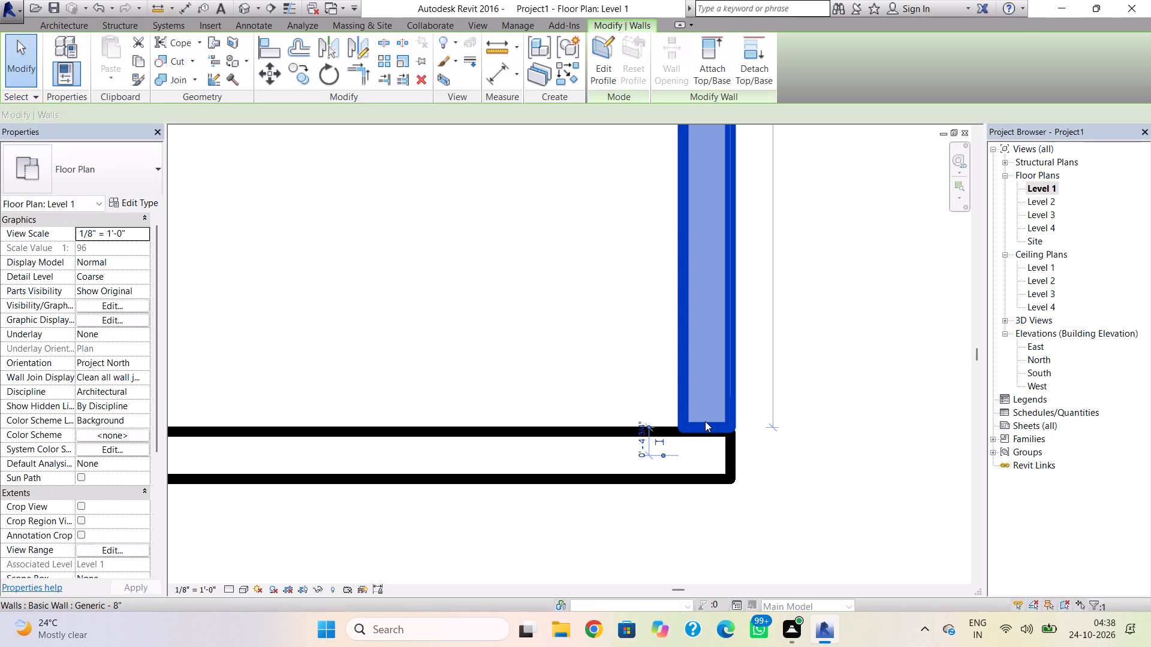
{"action": "left_click", "coordinate": [705, 421]}
{"action": "left_click", "coordinate": [779, 428]}
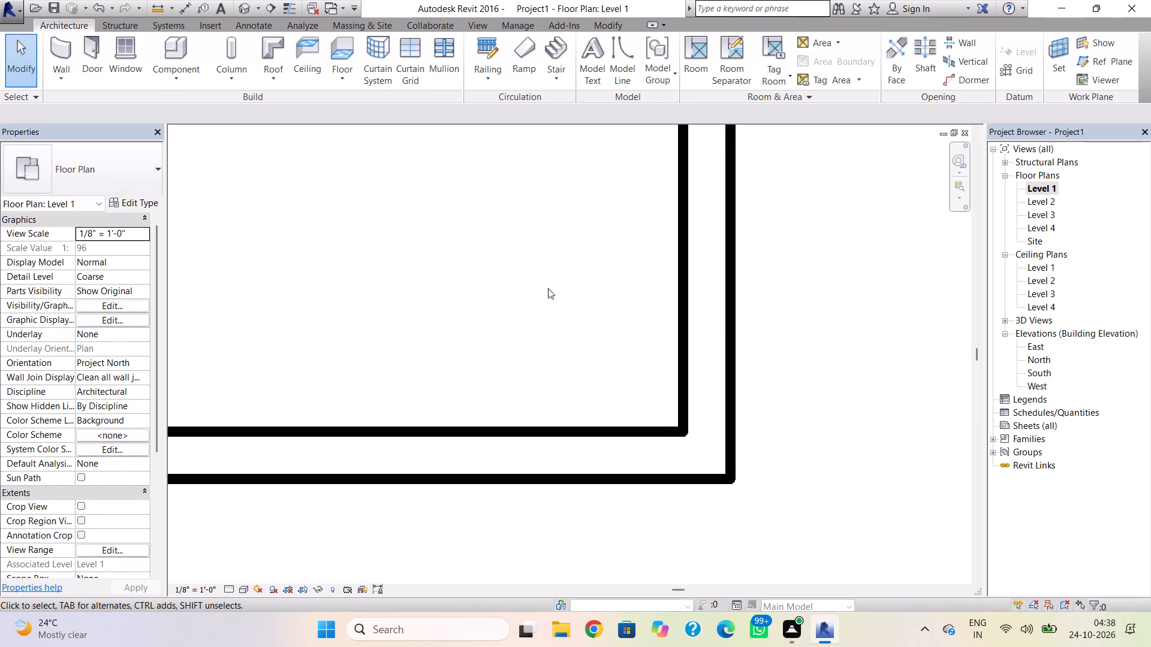
In the 3D view, copy the Generic - 12" flat roof and paste it aligned to Level 3.
{"action": "left_click", "coordinate": [242, 2]}
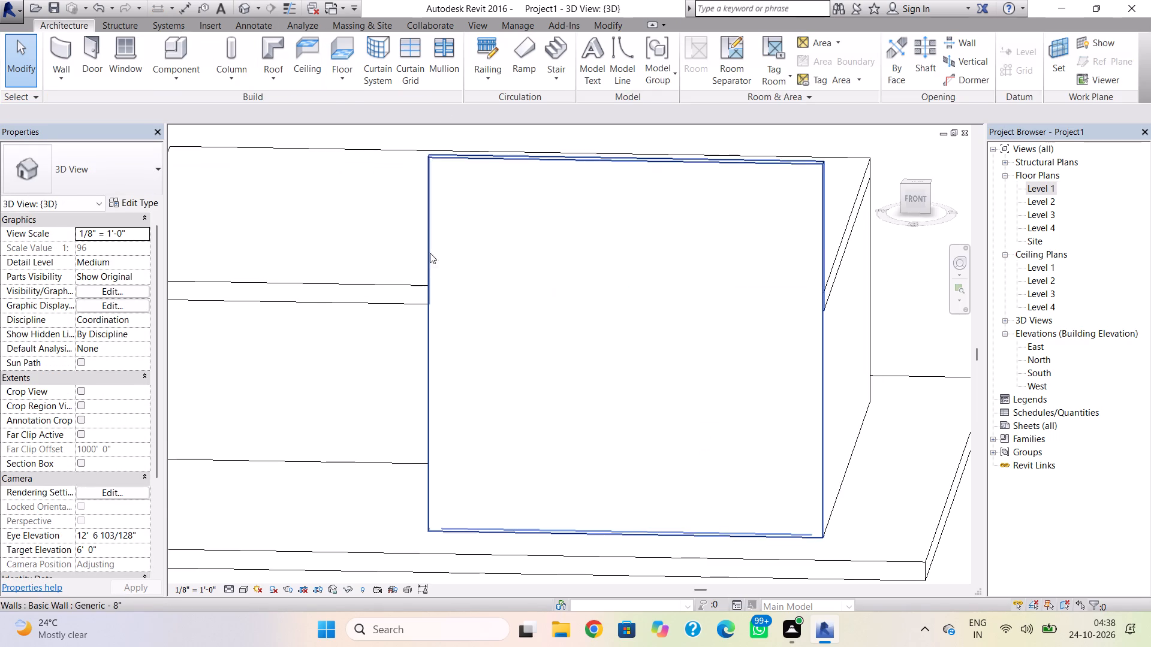
{"action": "right_click_drag", "start_coordinate": [480, 448], "coordinate": [513, 442], "text": "shift"}
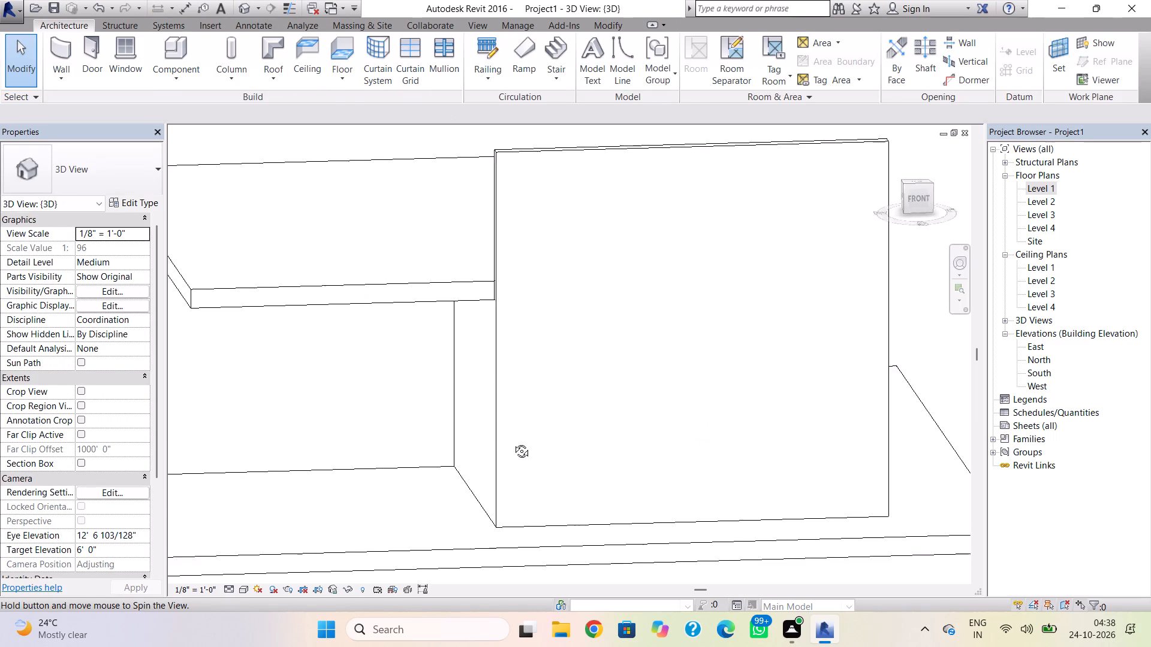
{"action": "right_click_drag", "start_coordinate": [513, 442], "coordinate": [435, 480], "text": "shift"}
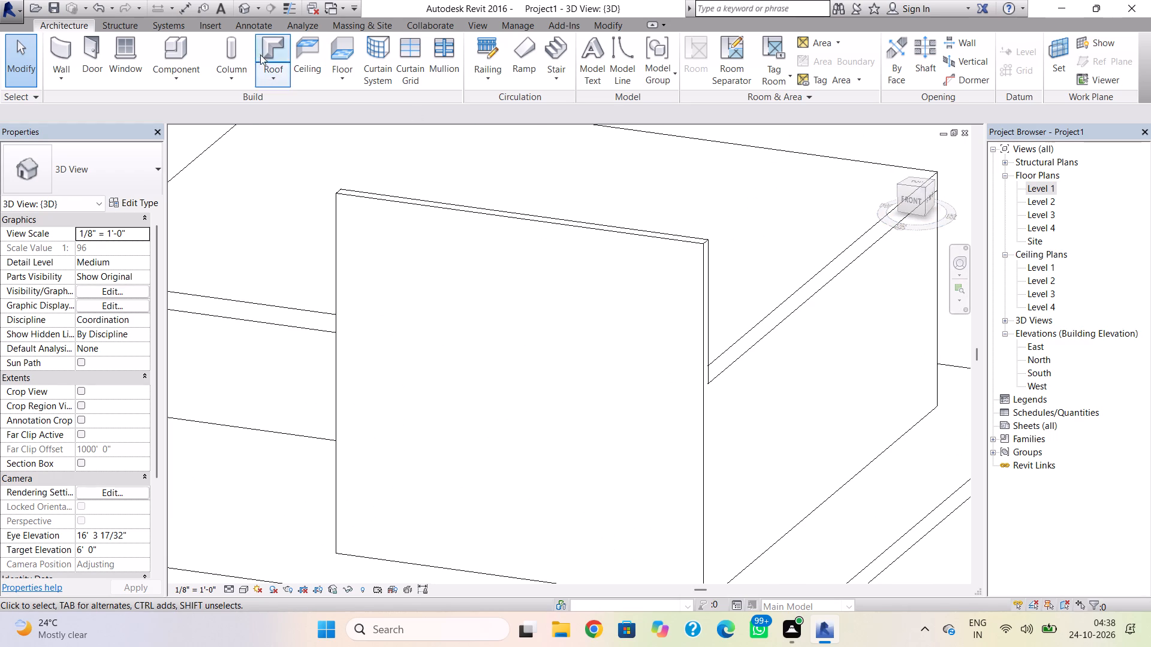
{"action": "left_click", "coordinate": [799, 300]}
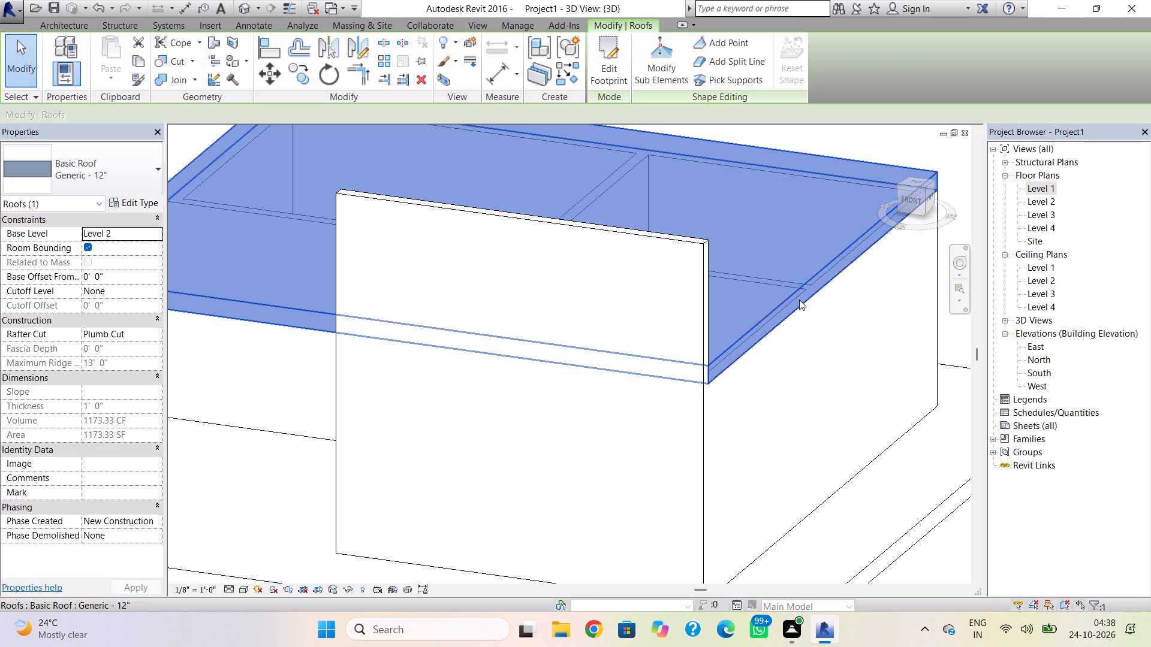
{"action": "left_click", "coordinate": [137, 65]}
{"action": "left_click", "coordinate": [126, 84]}
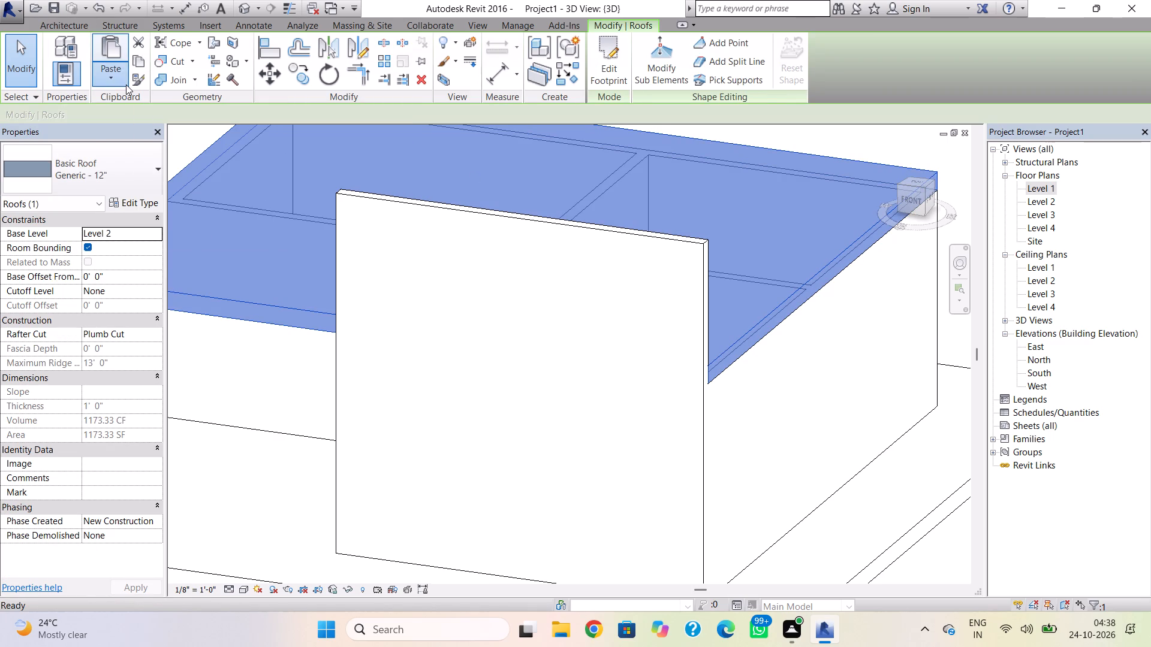
{"action": "left_click", "coordinate": [137, 127]}
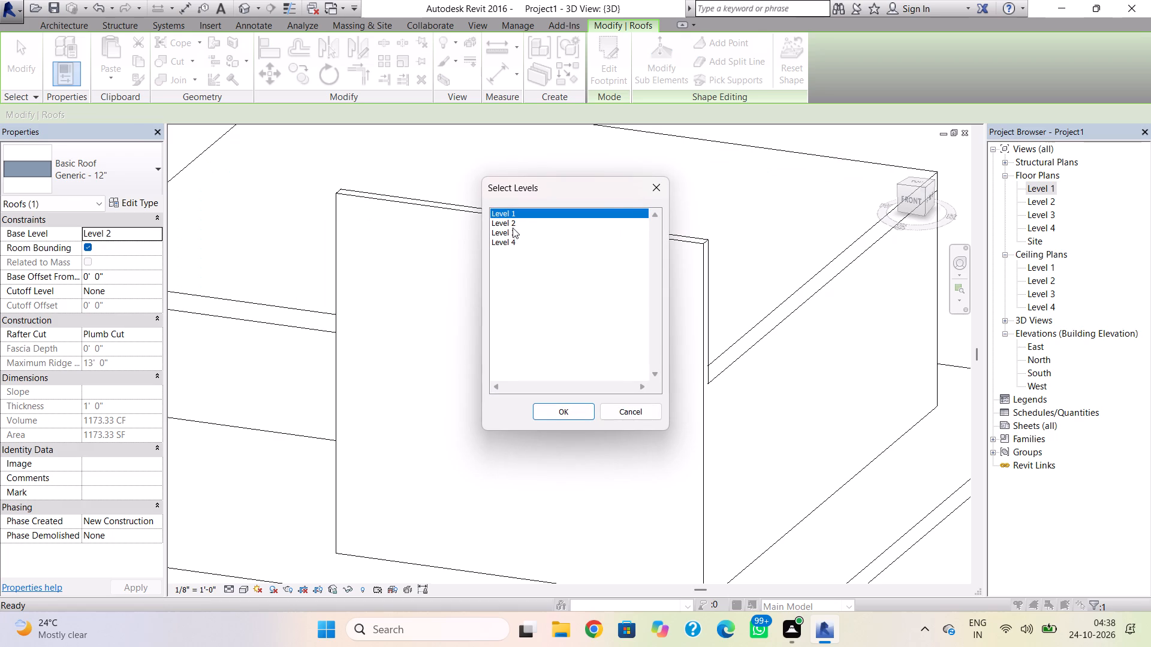
{"action": "left_click", "coordinate": [511, 222]}
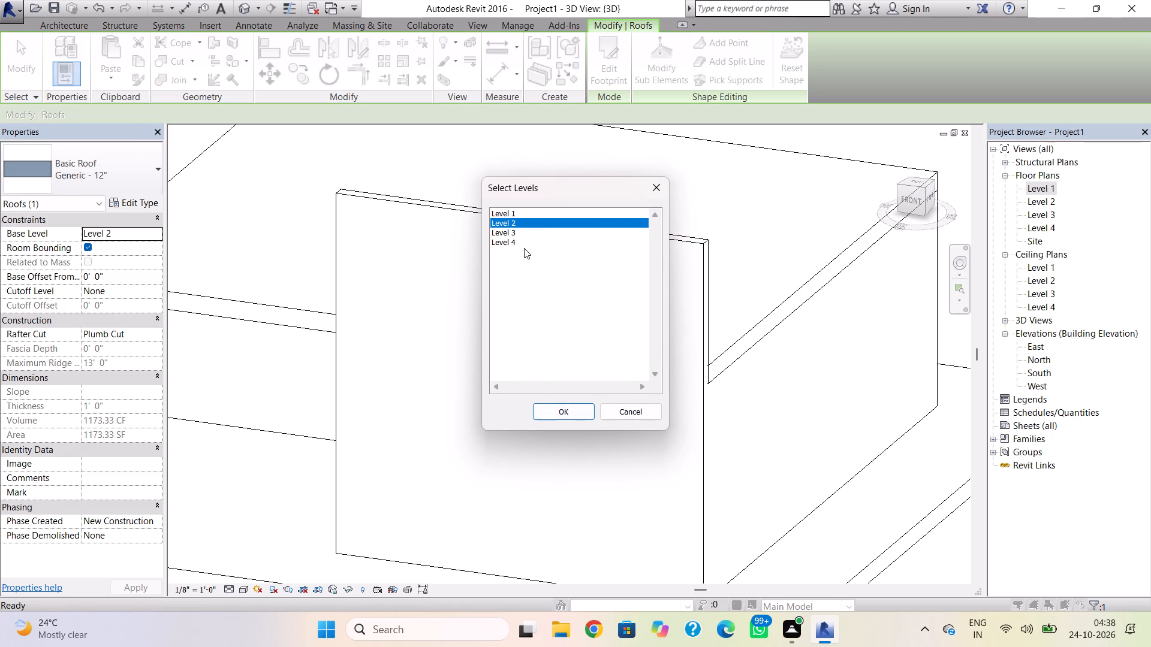
{"action": "left_click", "coordinate": [518, 234]}
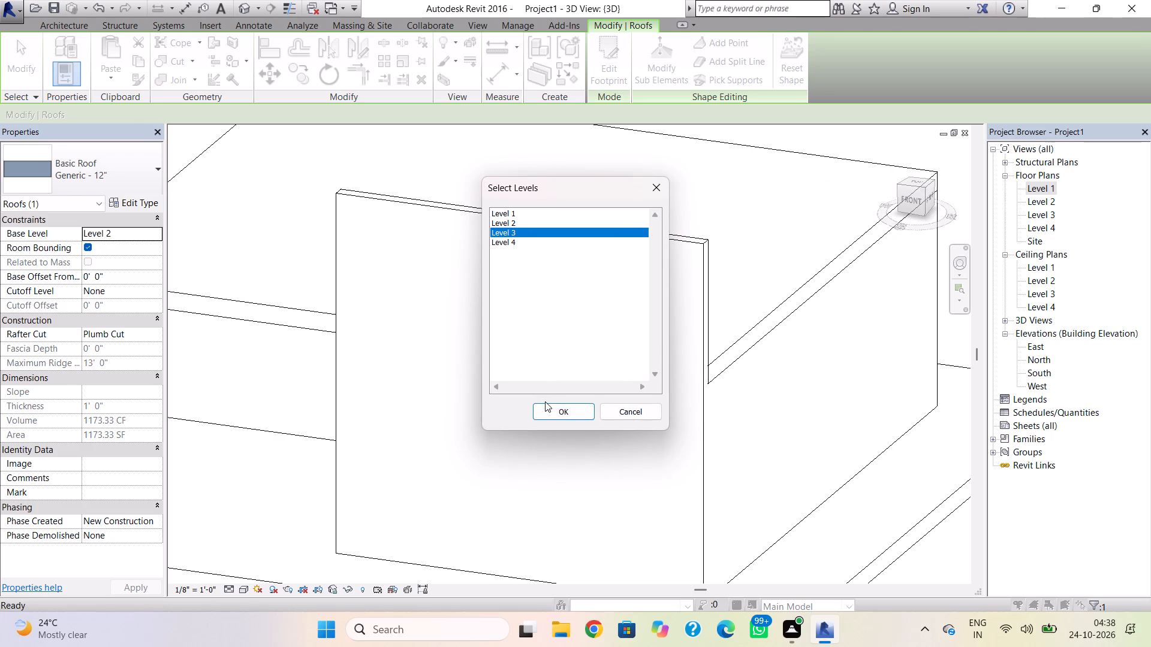
{"action": "left_click", "coordinate": [548, 407]}
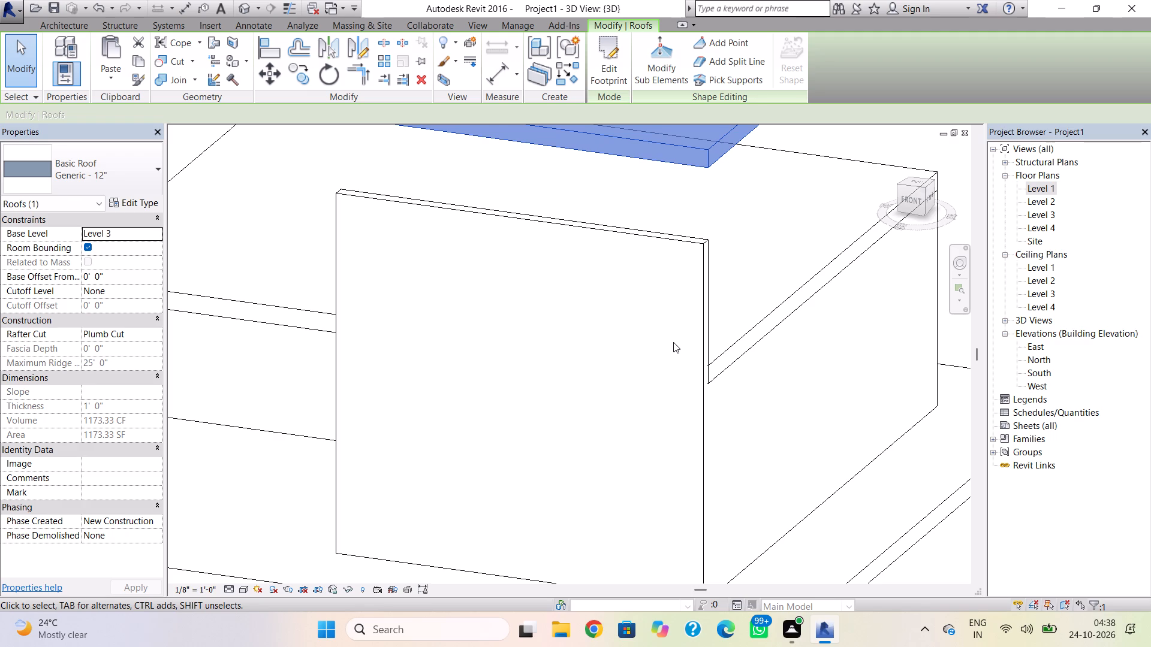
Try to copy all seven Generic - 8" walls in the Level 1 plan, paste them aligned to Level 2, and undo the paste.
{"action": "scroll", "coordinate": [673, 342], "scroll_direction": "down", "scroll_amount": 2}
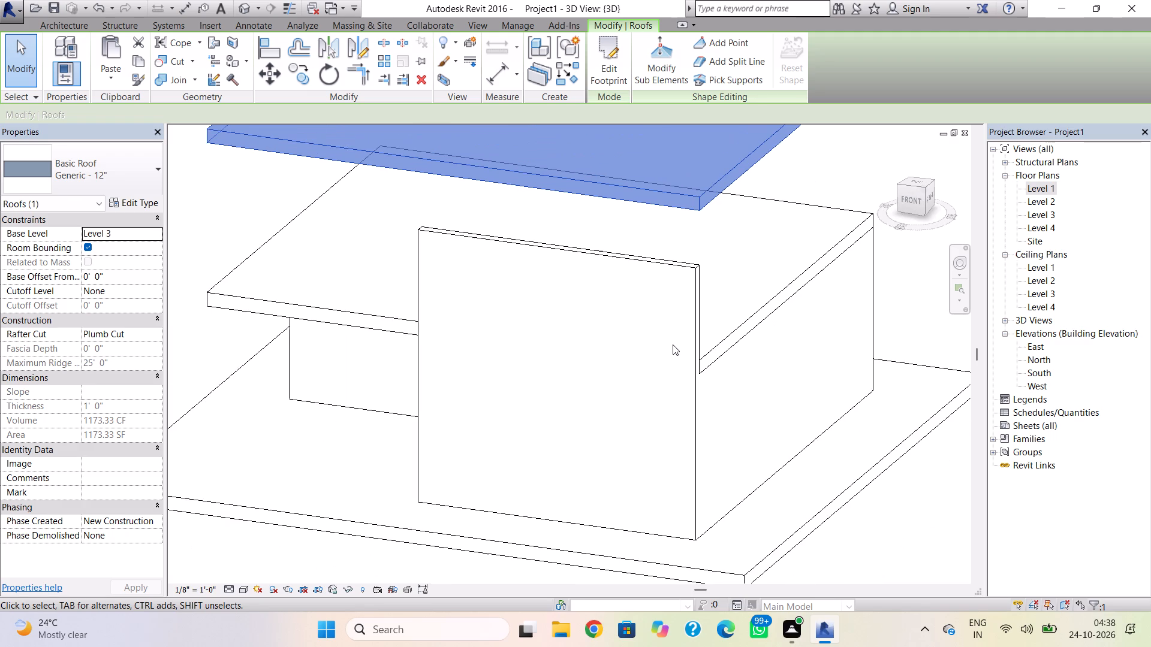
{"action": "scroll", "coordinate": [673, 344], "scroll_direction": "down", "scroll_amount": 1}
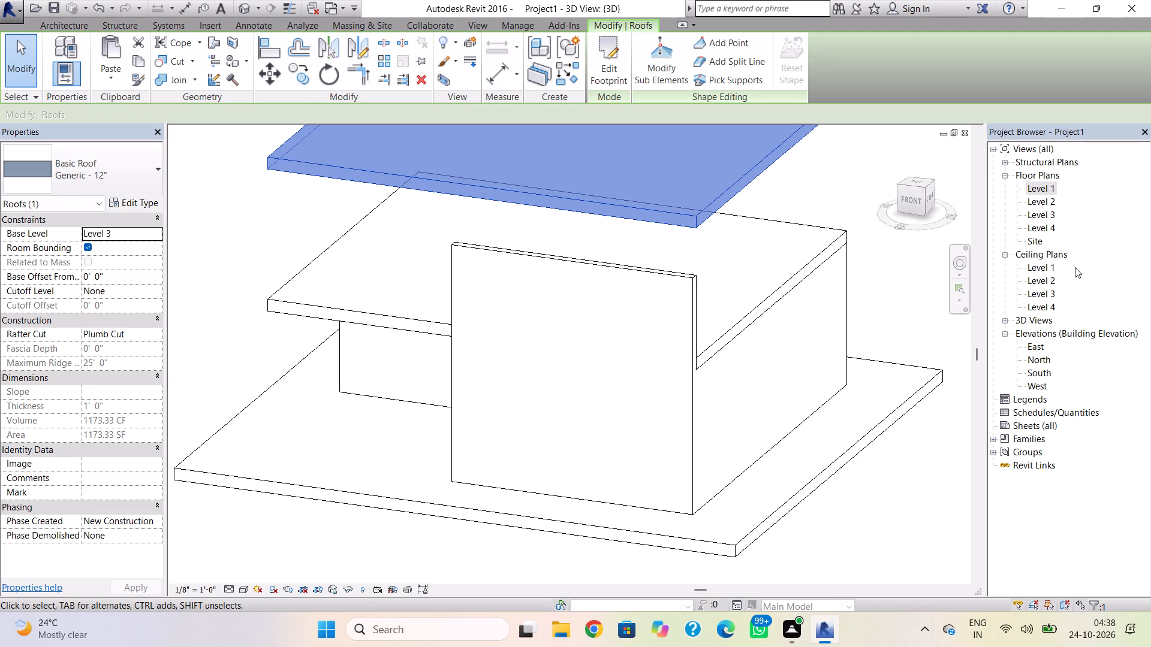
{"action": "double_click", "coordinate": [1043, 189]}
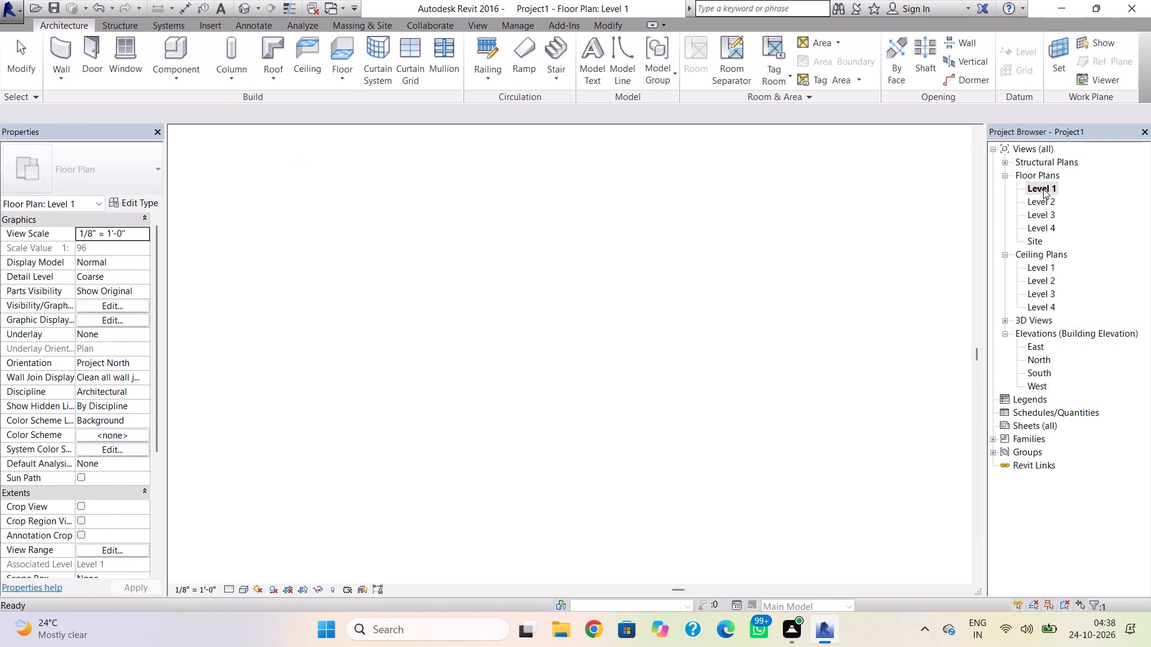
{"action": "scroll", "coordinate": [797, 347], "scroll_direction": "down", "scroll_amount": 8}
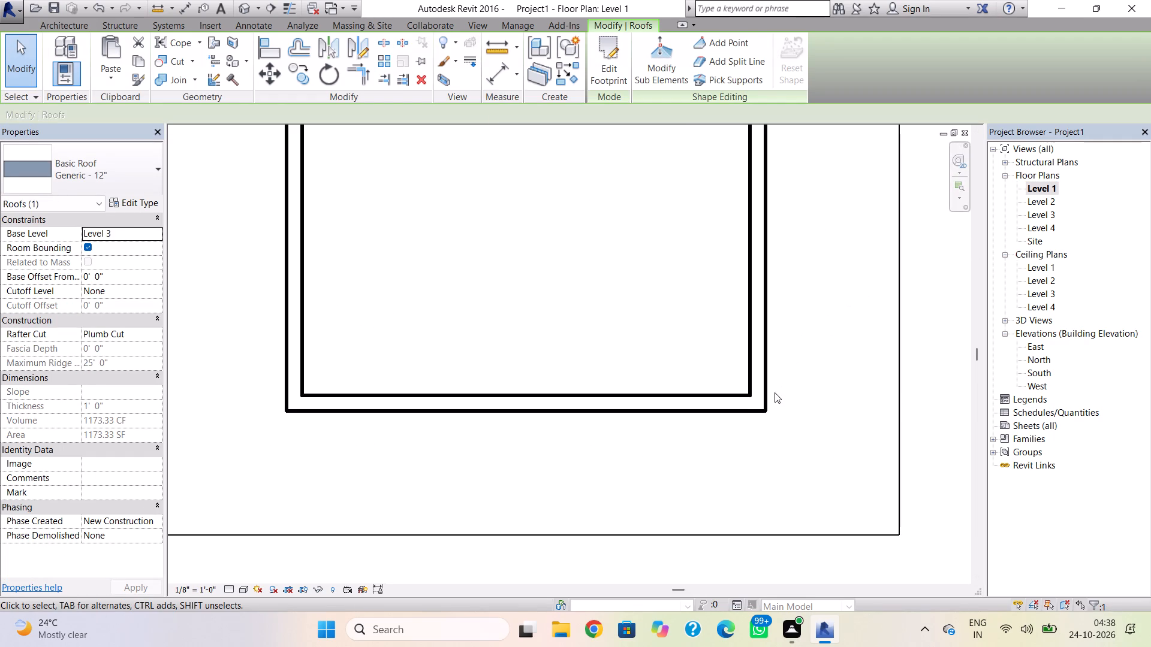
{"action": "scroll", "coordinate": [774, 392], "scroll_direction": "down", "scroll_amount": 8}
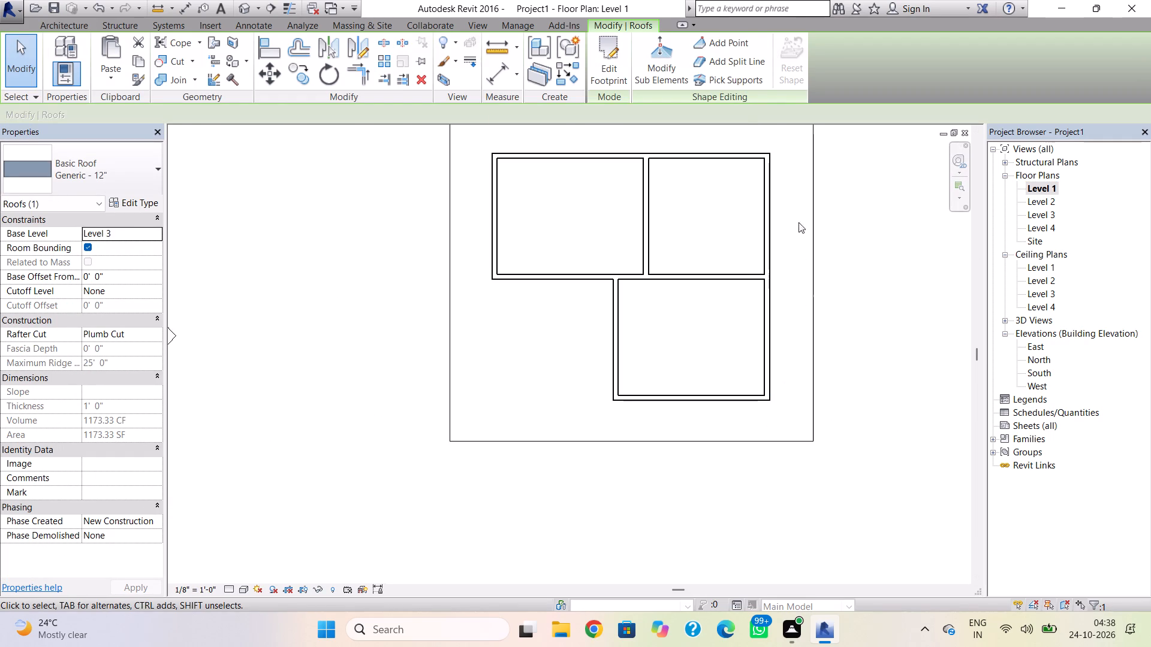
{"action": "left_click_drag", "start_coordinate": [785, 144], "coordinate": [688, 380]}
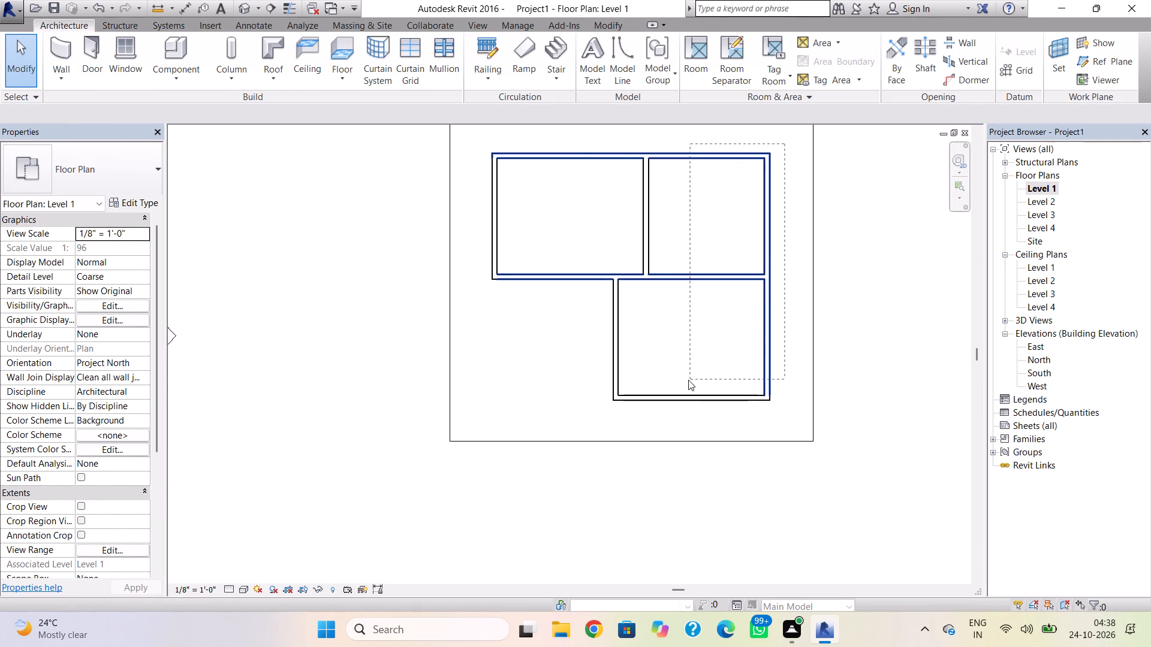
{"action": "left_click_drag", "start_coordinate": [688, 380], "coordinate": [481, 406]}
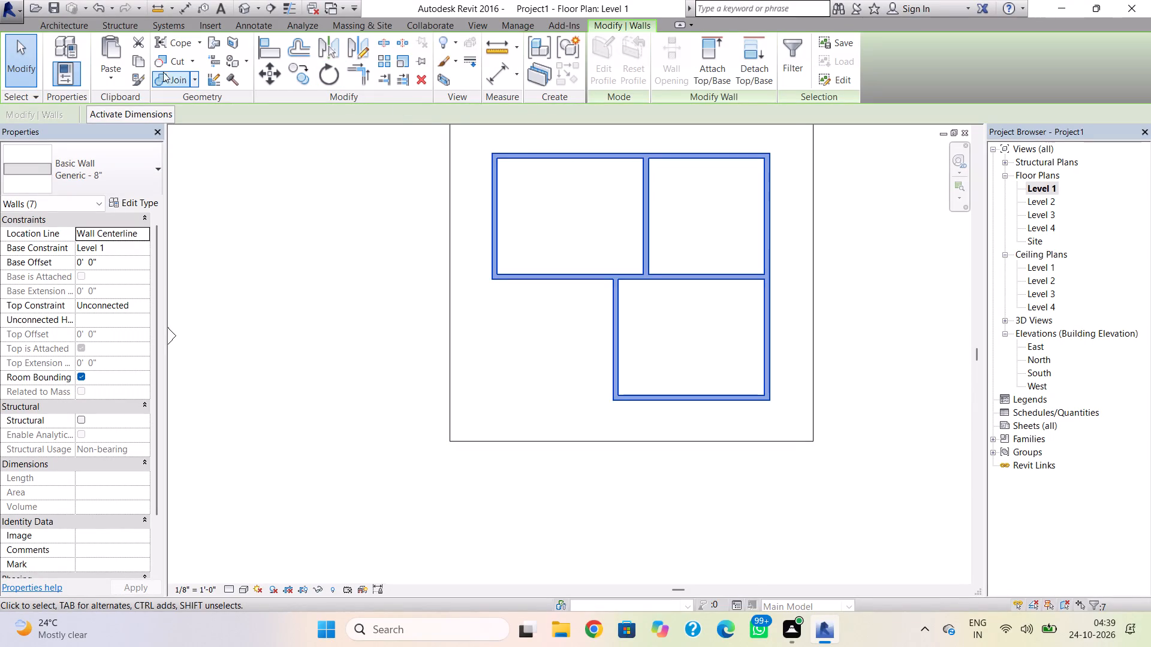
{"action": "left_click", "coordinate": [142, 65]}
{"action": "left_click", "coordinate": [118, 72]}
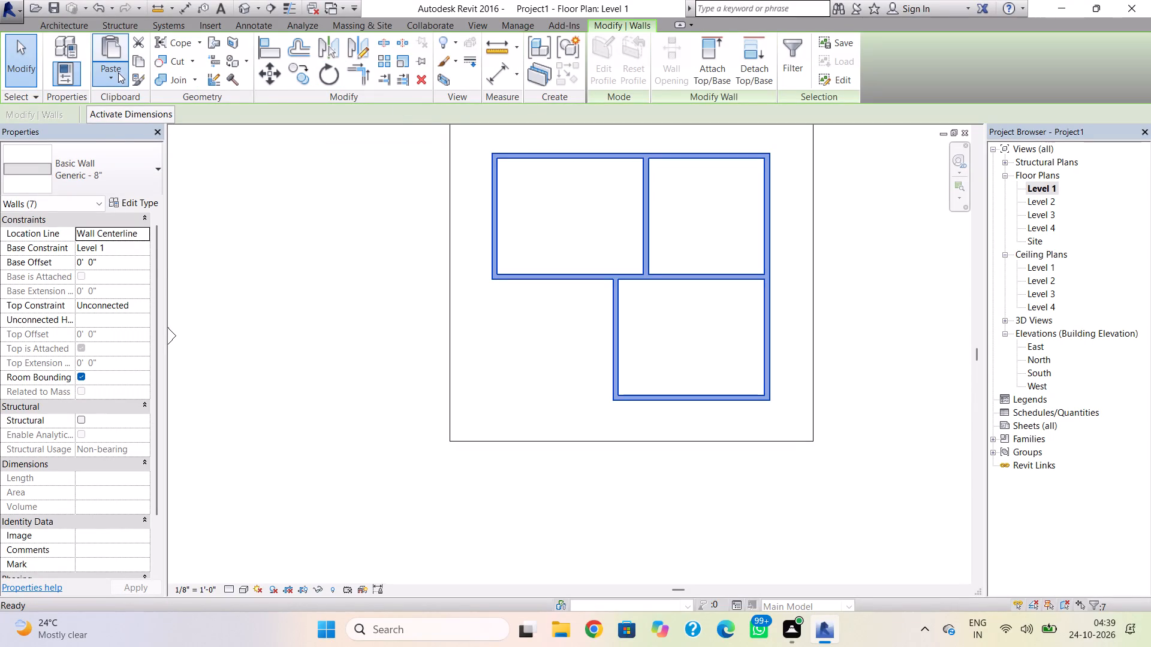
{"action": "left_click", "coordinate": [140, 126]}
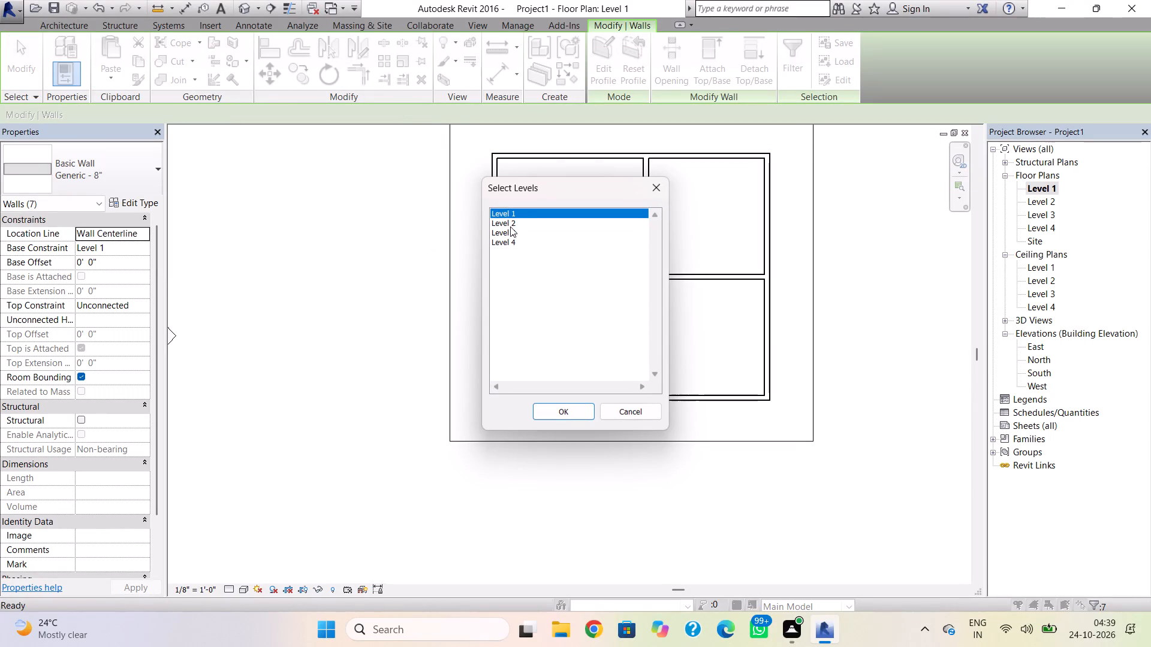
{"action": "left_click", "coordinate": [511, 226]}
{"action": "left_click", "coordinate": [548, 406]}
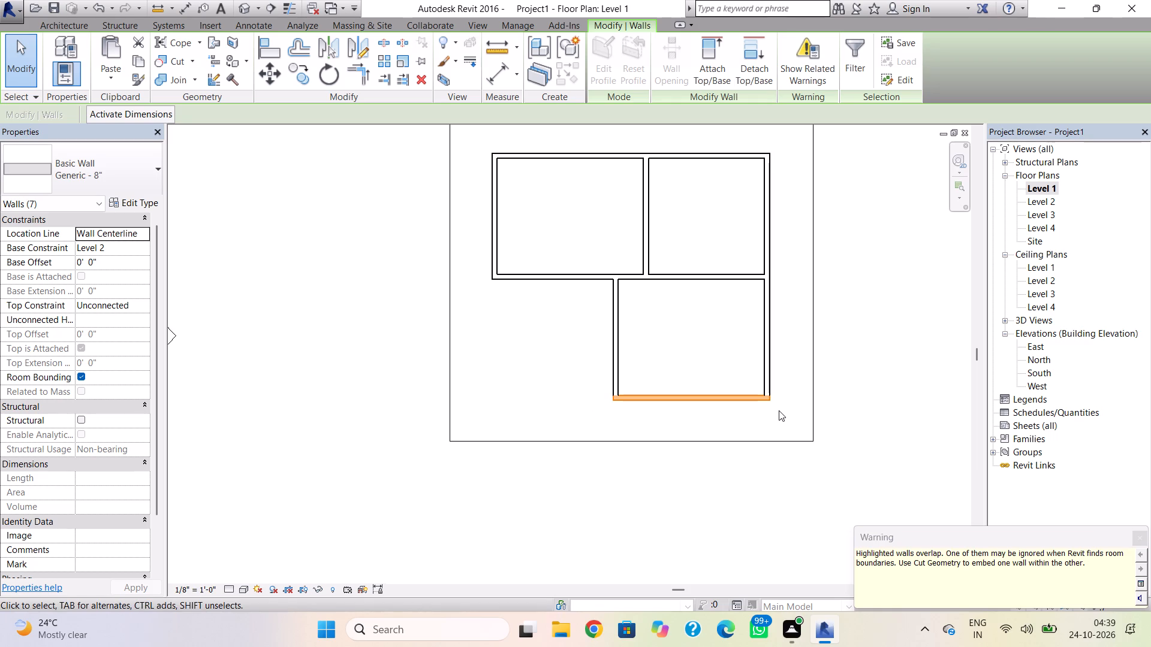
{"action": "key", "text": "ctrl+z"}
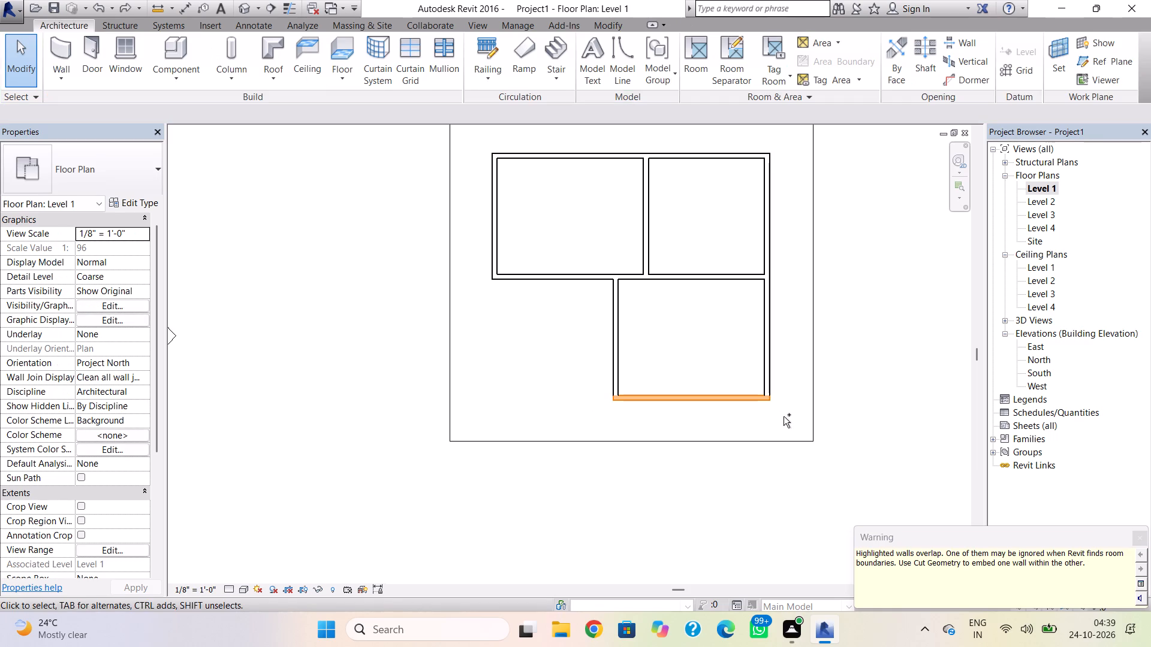
Undo the roof paste on Level 3 and check the remaining model in the 3D view.
{"action": "key", "text": "ctrl+z"}
{"action": "left_click", "coordinate": [242, 9]}
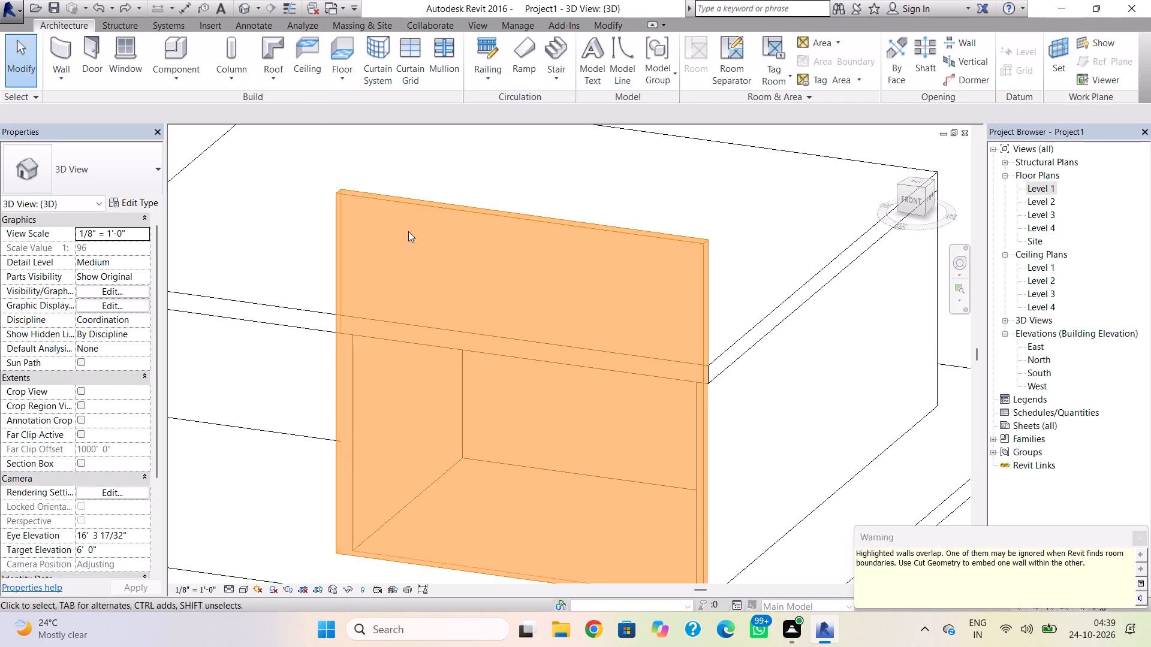
{"action": "scroll", "coordinate": [436, 267], "scroll_direction": "down", "scroll_amount": 4}
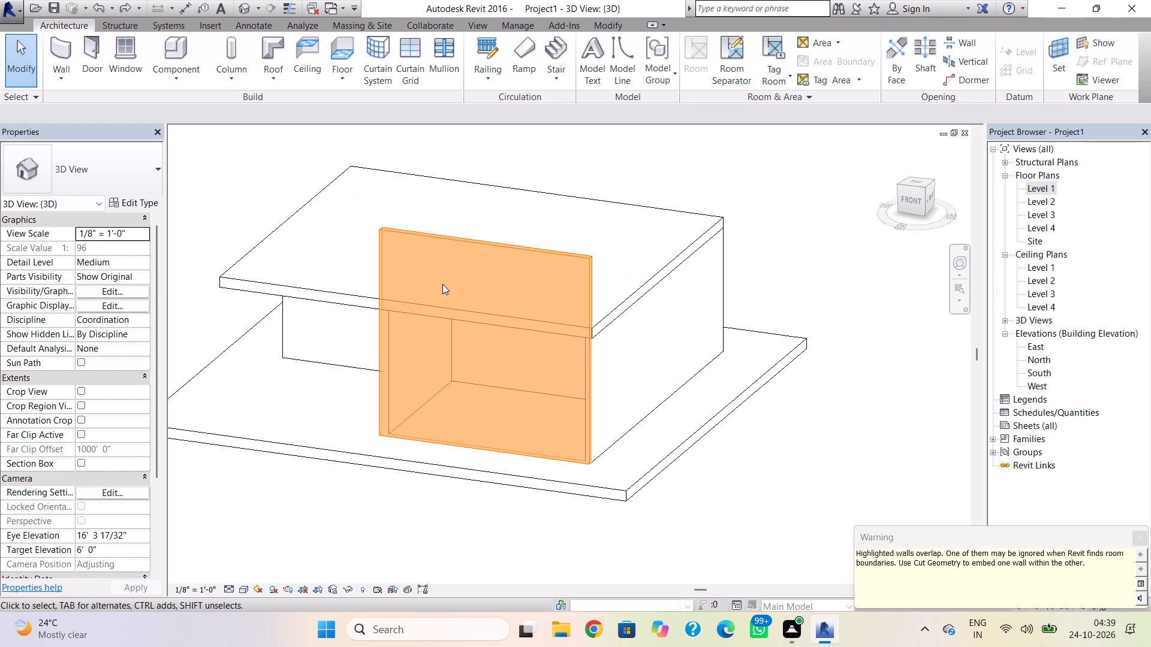
{"action": "left_click", "coordinate": [833, 356]}
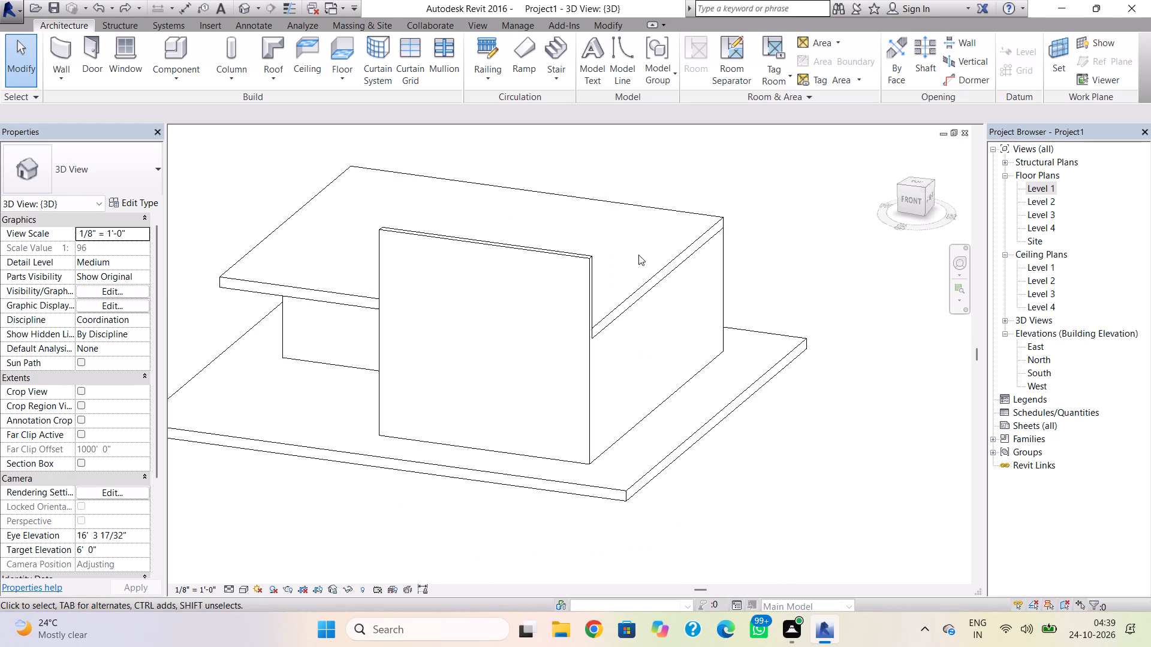
{"action": "left_click", "coordinate": [653, 281]}
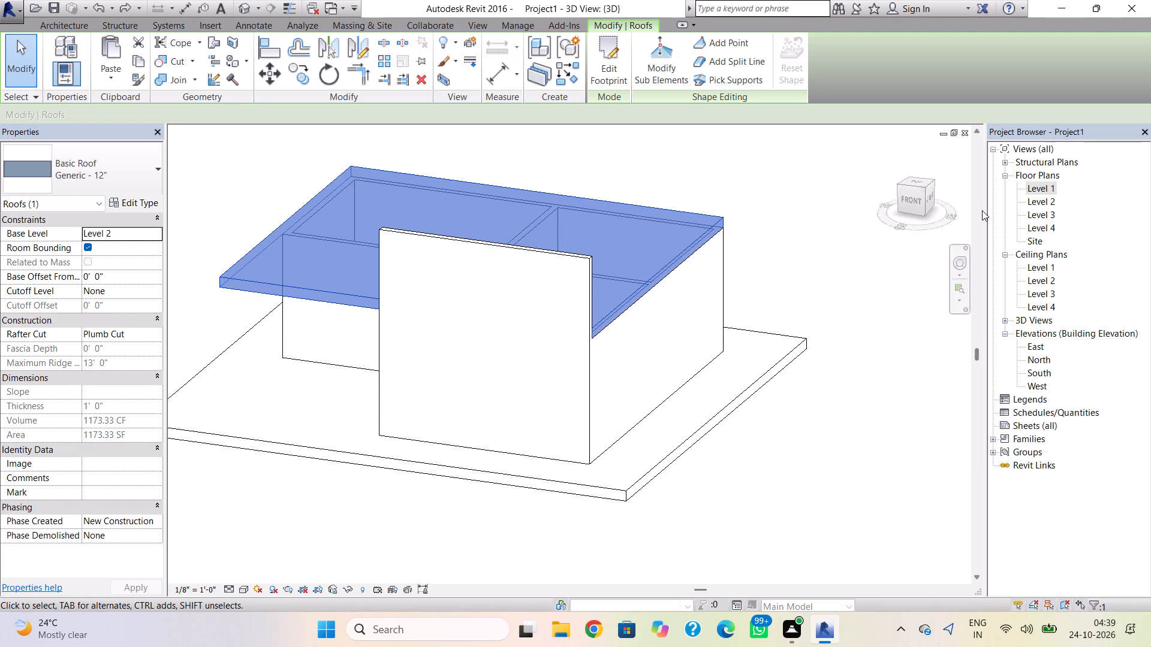
In the Level 1 plan, copy the six walls other than the south wall and paste them aligned to Level 2.
{"action": "double_click", "coordinate": [1052, 189]}
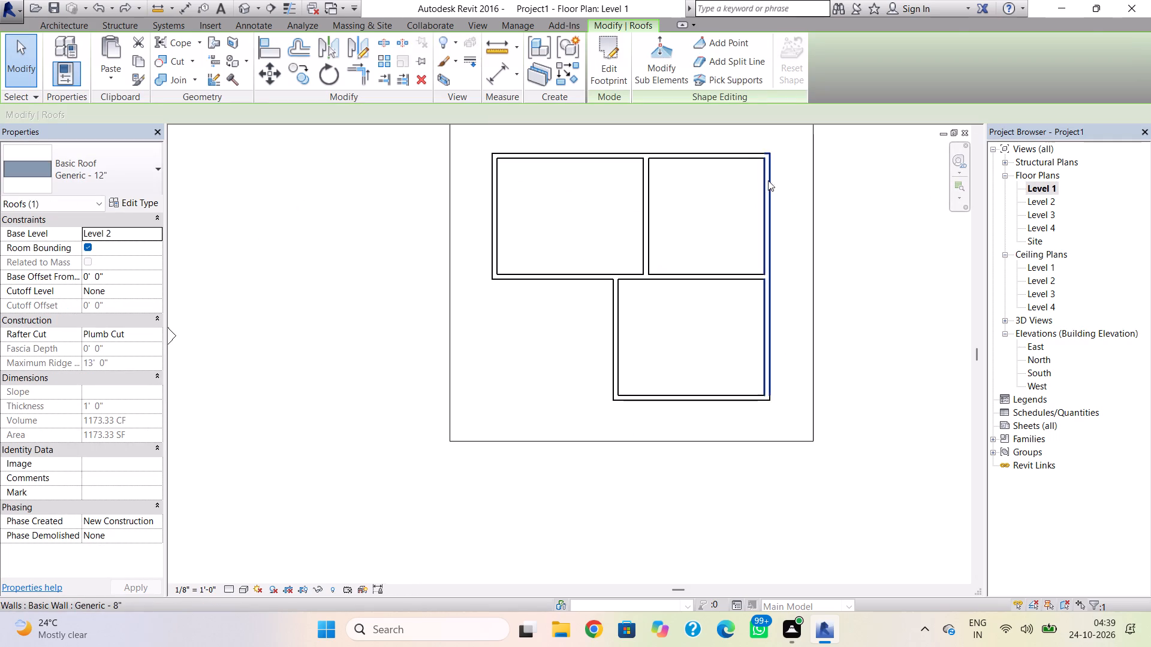
{"action": "left_click_drag", "start_coordinate": [784, 164], "coordinate": [572, 273]}
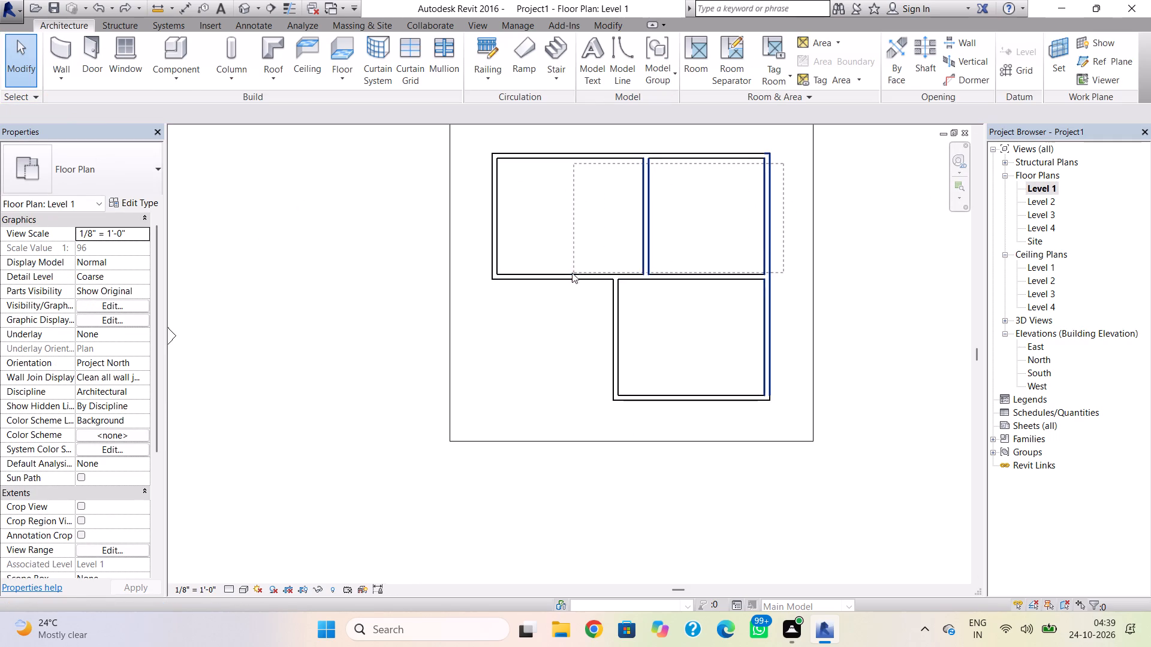
{"action": "left_click_drag", "start_coordinate": [572, 273], "coordinate": [555, 271]}
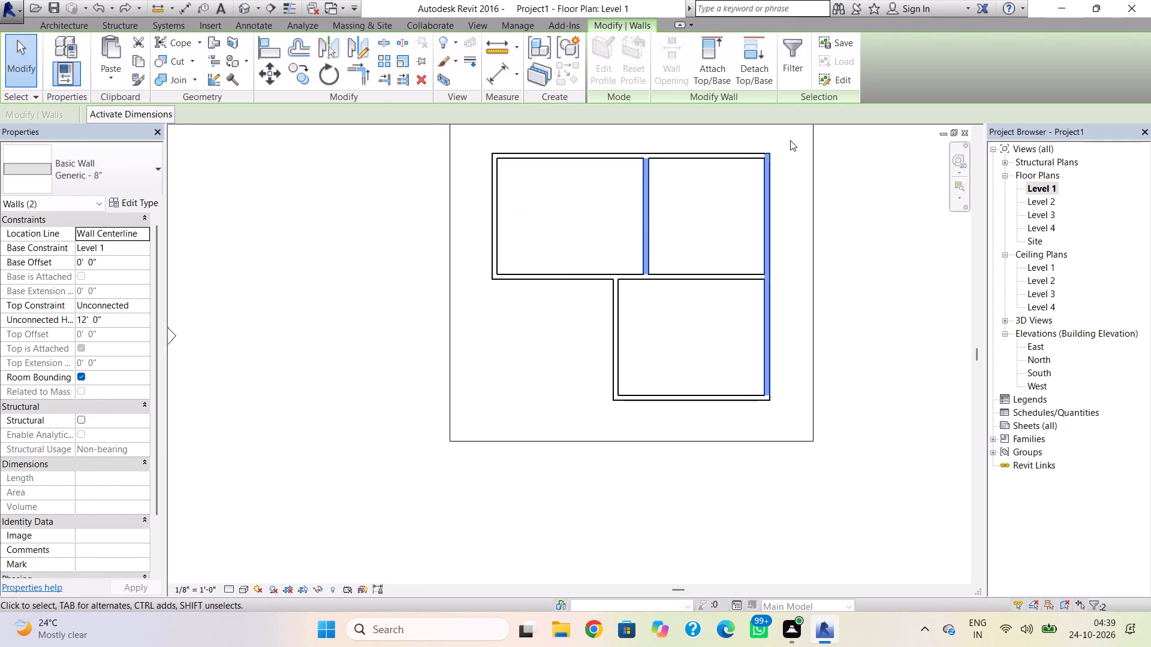
{"action": "left_click_drag", "start_coordinate": [790, 140], "coordinate": [490, 318]}
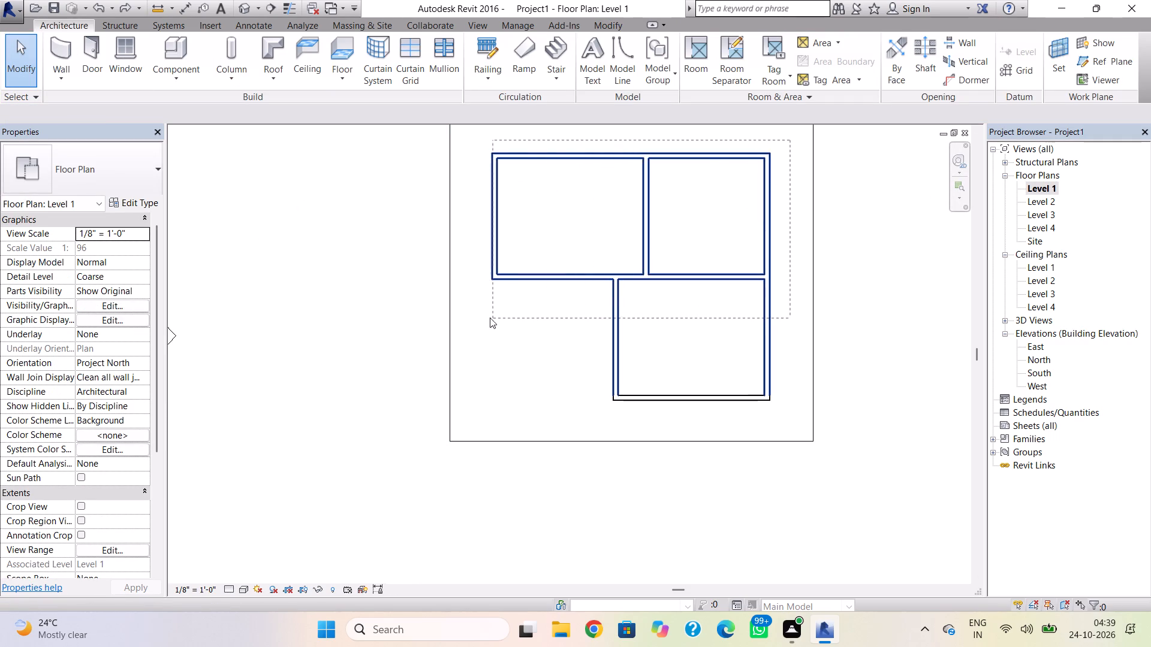
{"action": "left_click_drag", "start_coordinate": [490, 318], "coordinate": [466, 314]}
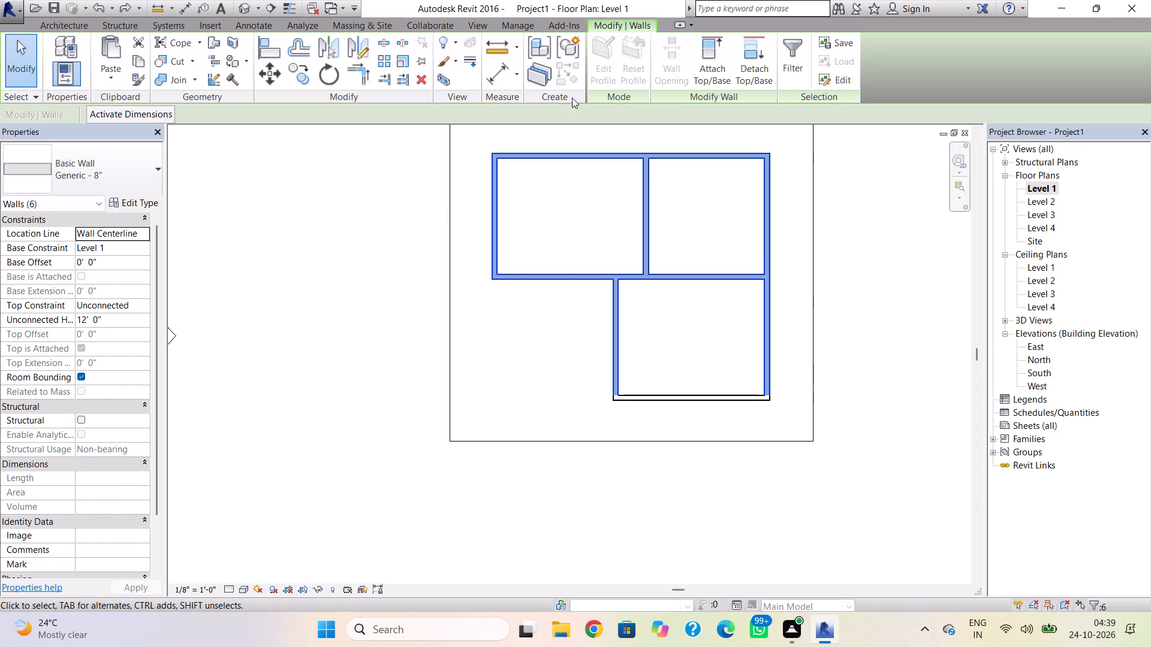
{"action": "left_click", "coordinate": [137, 63]}
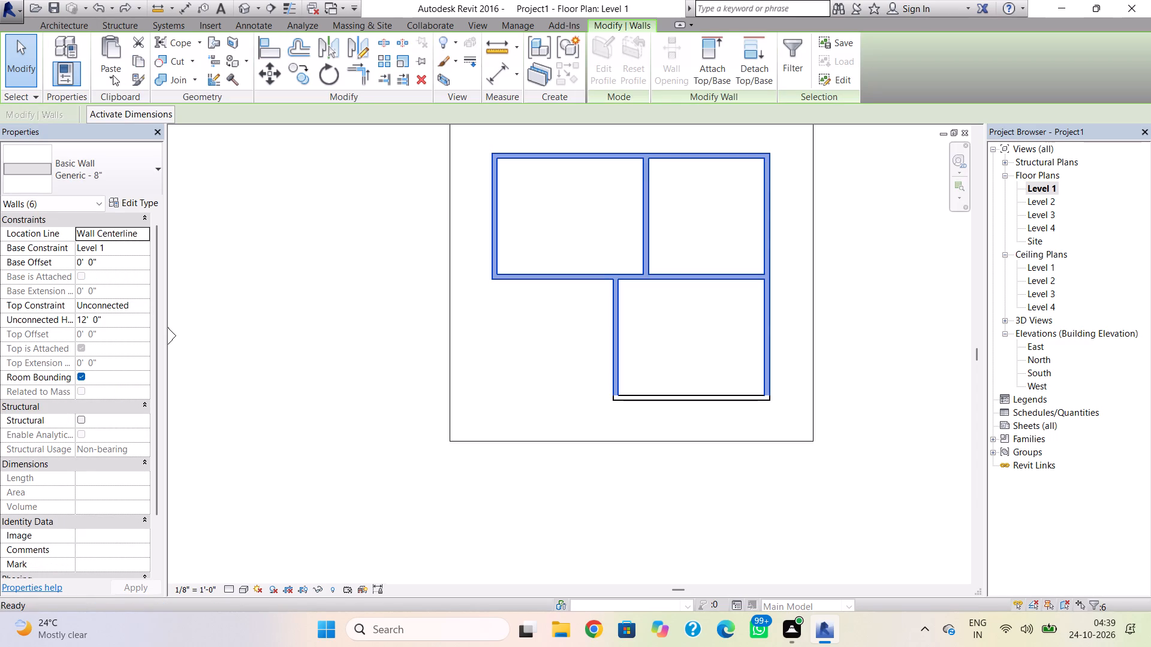
{"action": "left_click", "coordinate": [113, 75]}
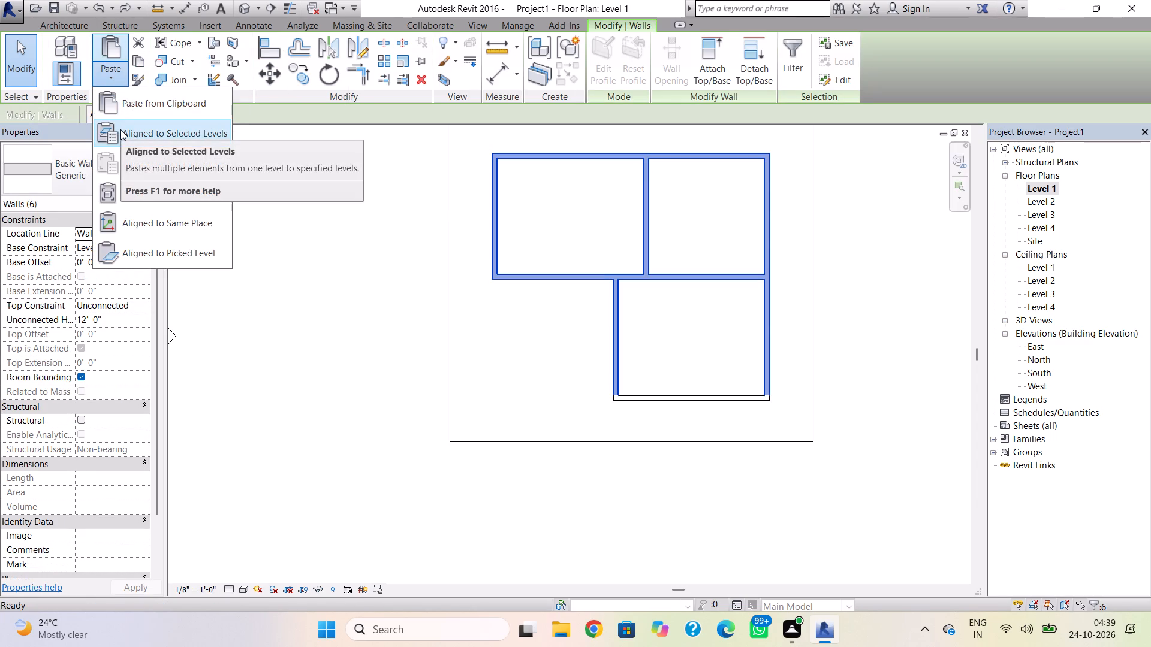
{"action": "left_click", "coordinate": [120, 129]}
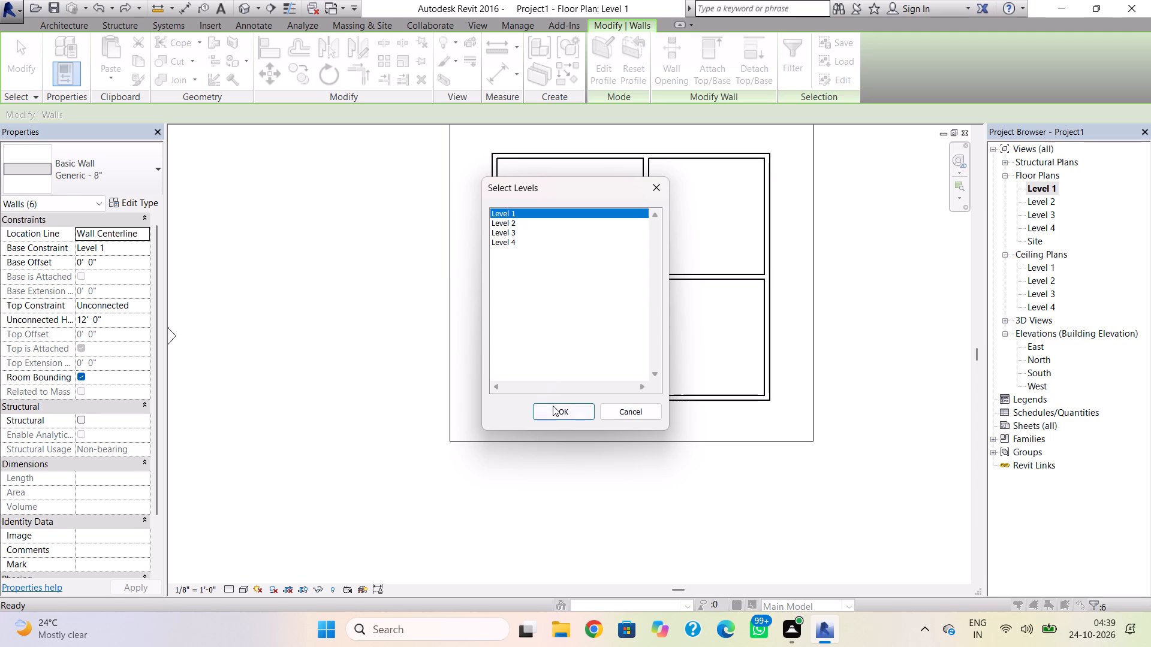
{"action": "left_click", "coordinate": [516, 225]}
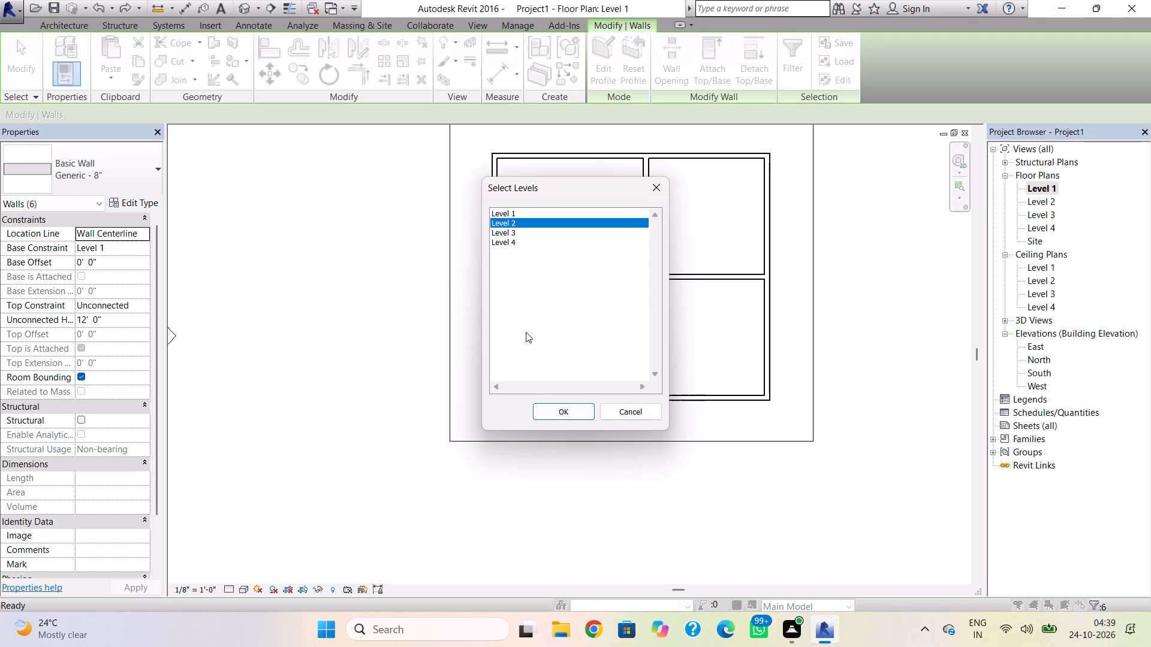
{"action": "left_click", "coordinate": [552, 409]}
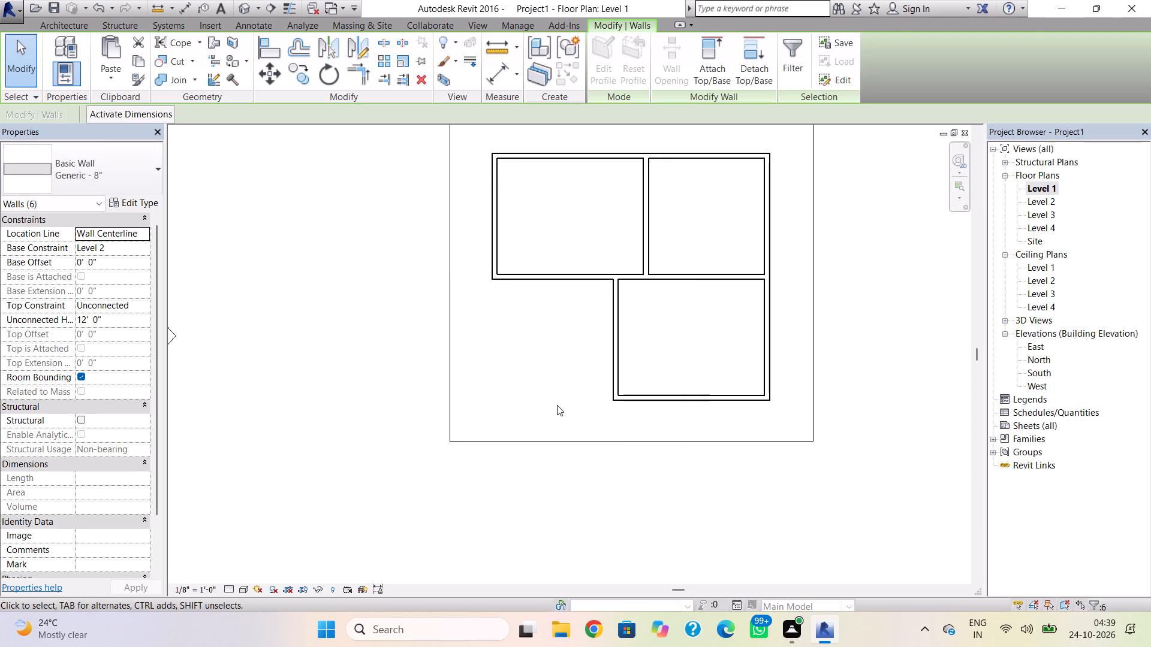
In the 3D view, stretch the south wall's top up past the Level 2 walls, to an unconnected height of about 26' 7".
{"action": "left_click", "coordinate": [247, 11]}
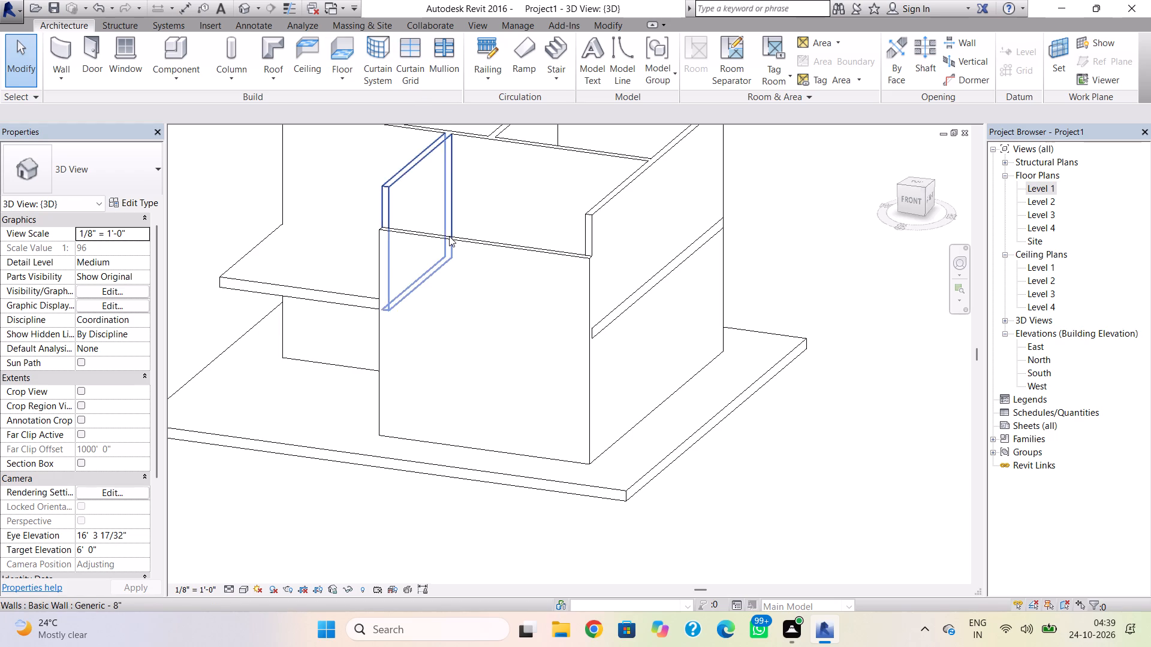
{"action": "left_click", "coordinate": [450, 243]}
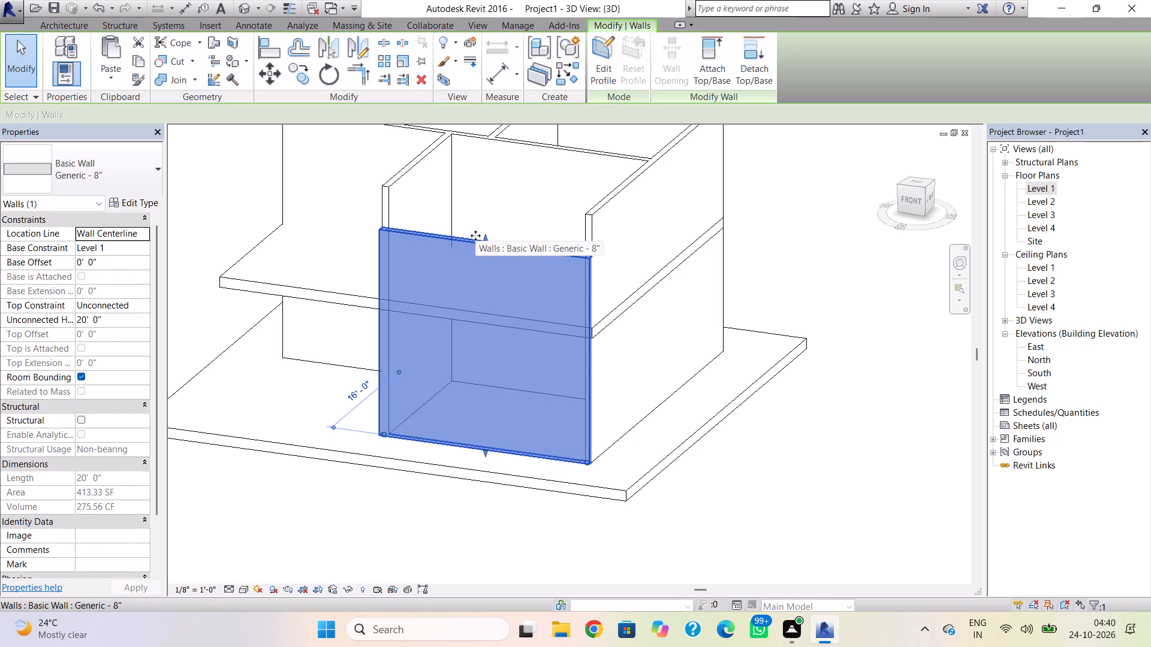
{"action": "left_click_drag", "start_coordinate": [481, 238], "coordinate": [483, 207]}
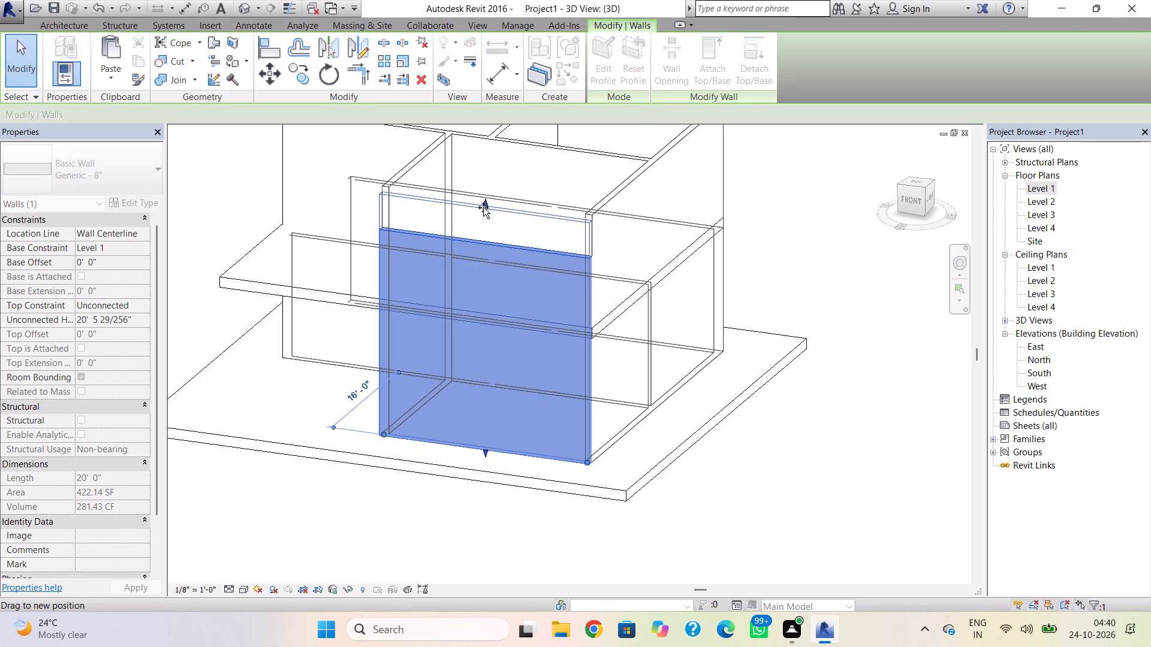
{"action": "left_click_drag", "start_coordinate": [483, 207], "coordinate": [485, 188]}
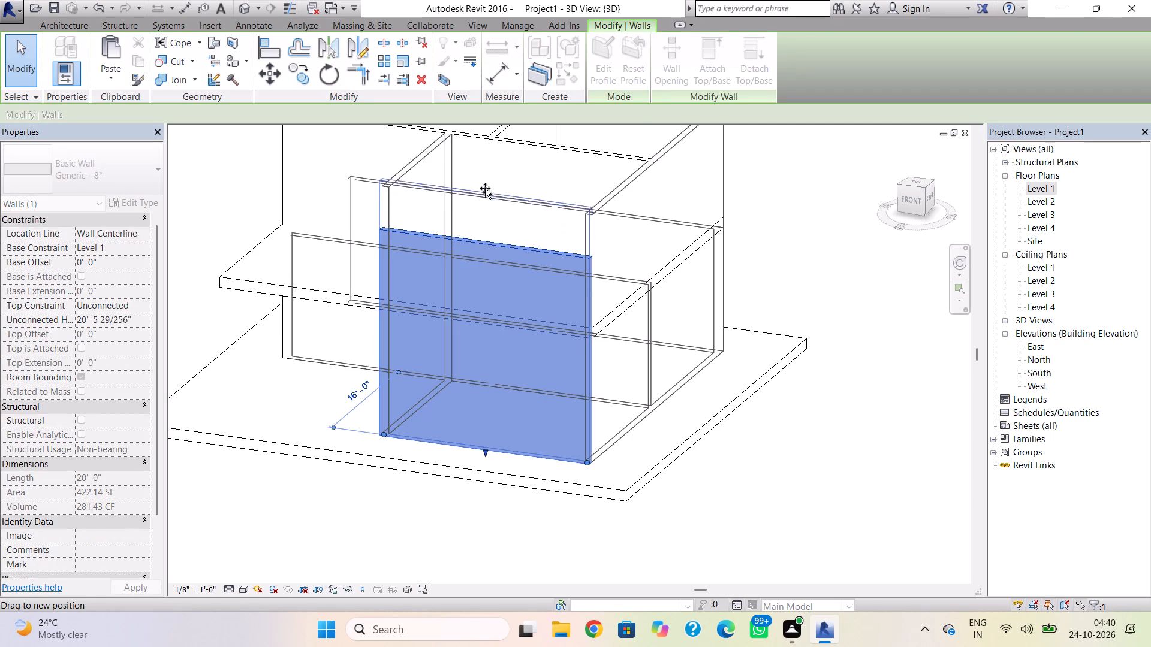
{"action": "left_click_drag", "start_coordinate": [485, 188], "coordinate": [485, 175]}
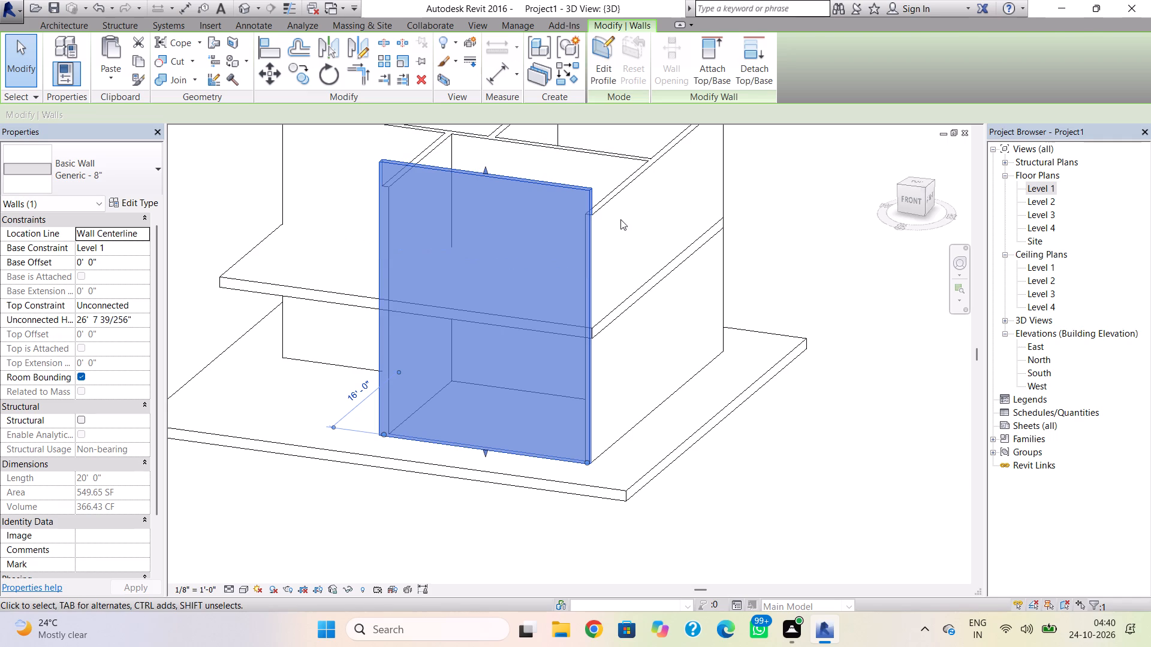
{"action": "key", "text": "Escape"}
{"action": "right_click_drag", "start_coordinate": [598, 310], "coordinate": [788, 329], "text": "shift"}
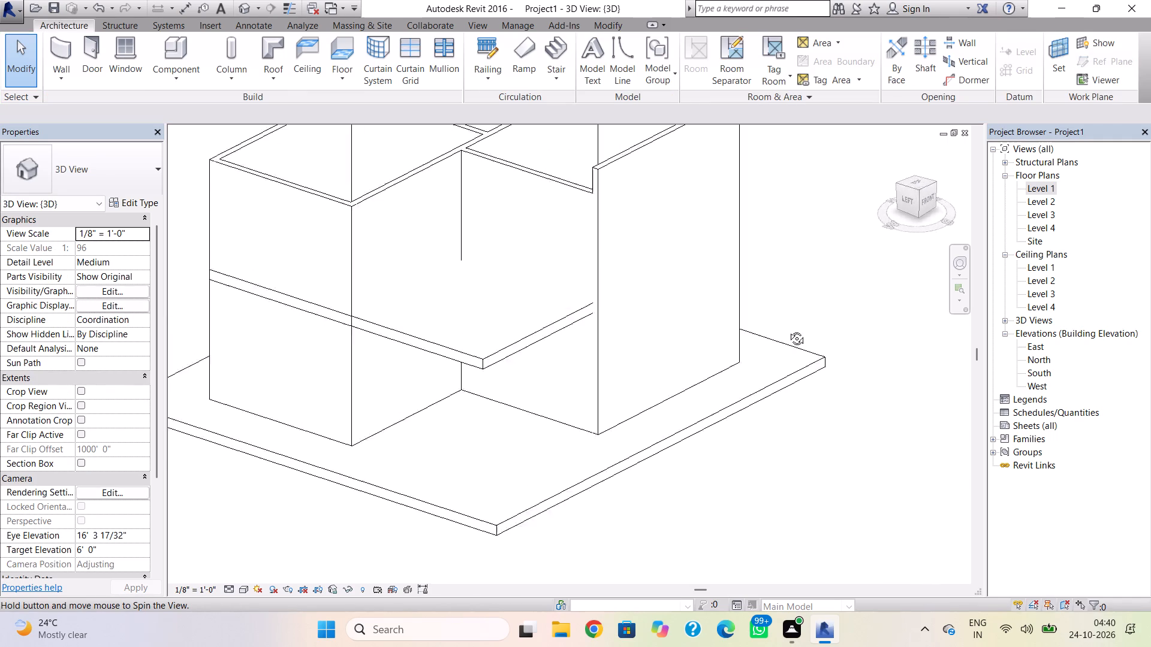
{"action": "right_click_drag", "start_coordinate": [788, 329], "coordinate": [754, 405], "text": "shift"}
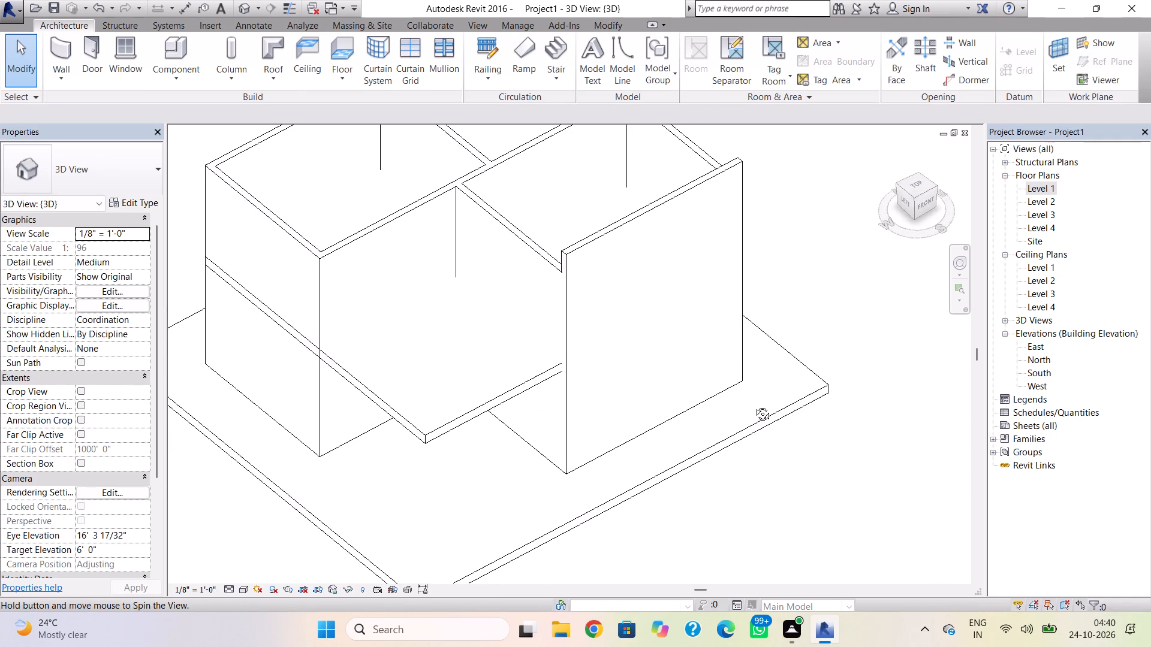
{"action": "right_click_drag", "start_coordinate": [754, 405], "coordinate": [728, 422], "text": "shift"}
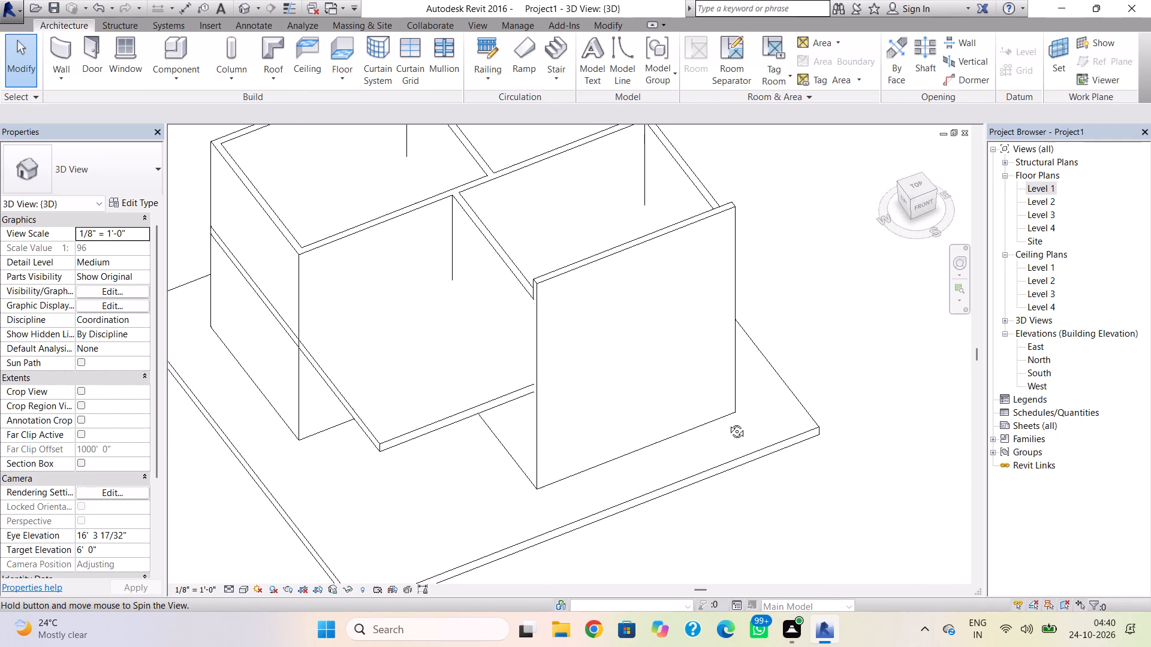
{"action": "right_click_drag", "start_coordinate": [728, 422], "coordinate": [727, 422], "text": "shift"}
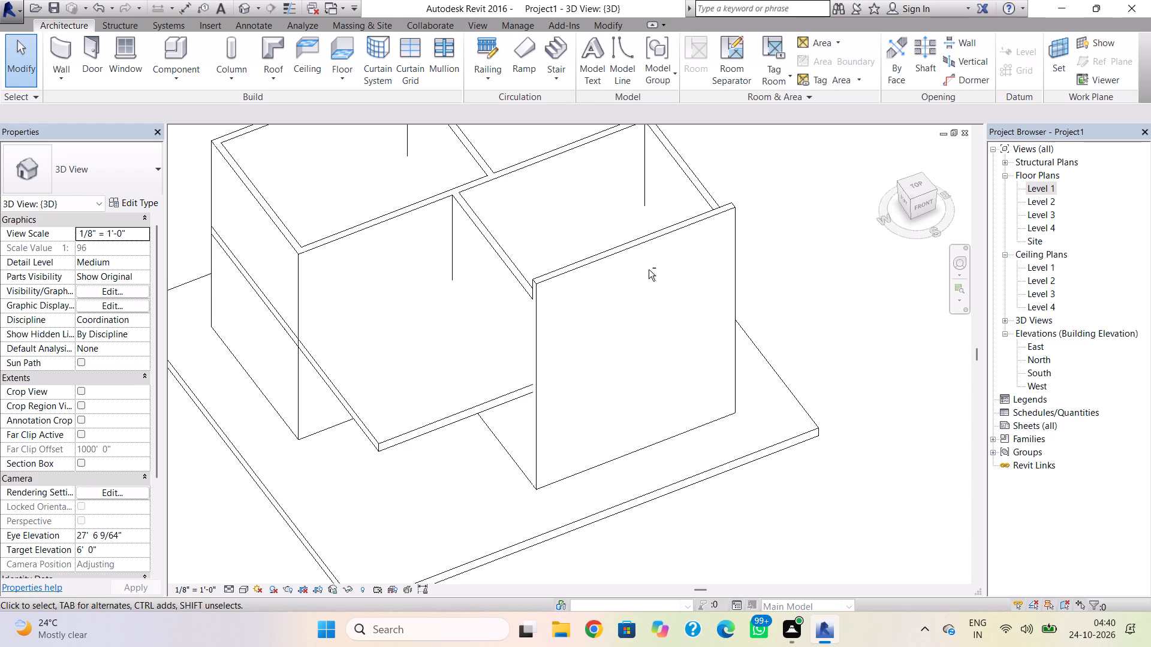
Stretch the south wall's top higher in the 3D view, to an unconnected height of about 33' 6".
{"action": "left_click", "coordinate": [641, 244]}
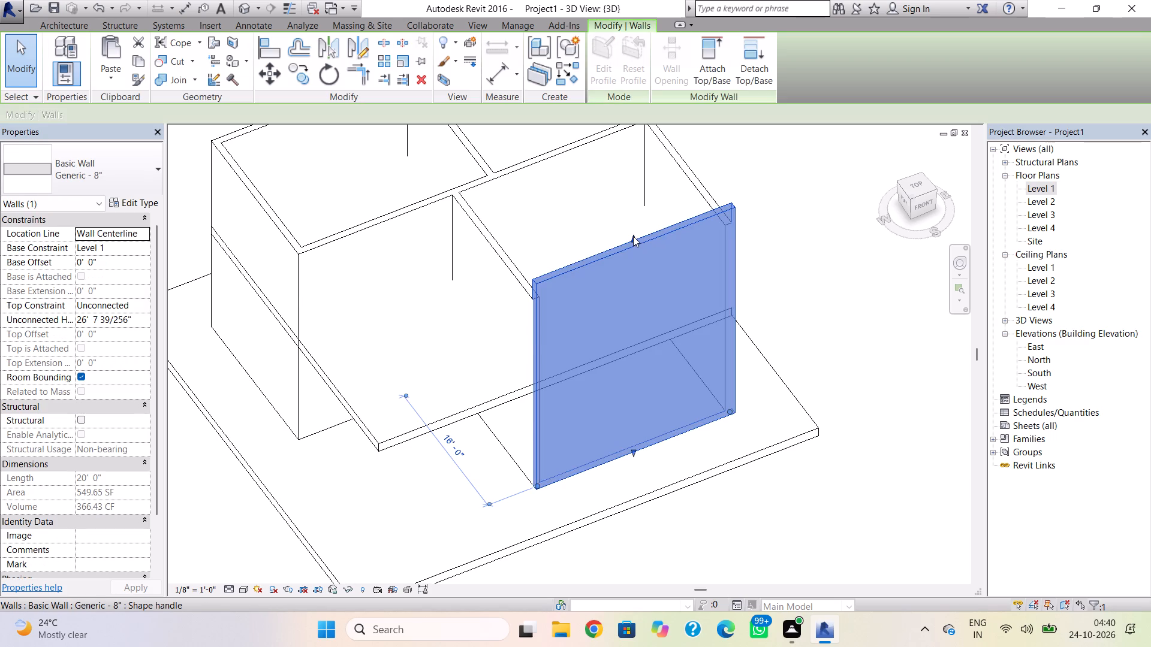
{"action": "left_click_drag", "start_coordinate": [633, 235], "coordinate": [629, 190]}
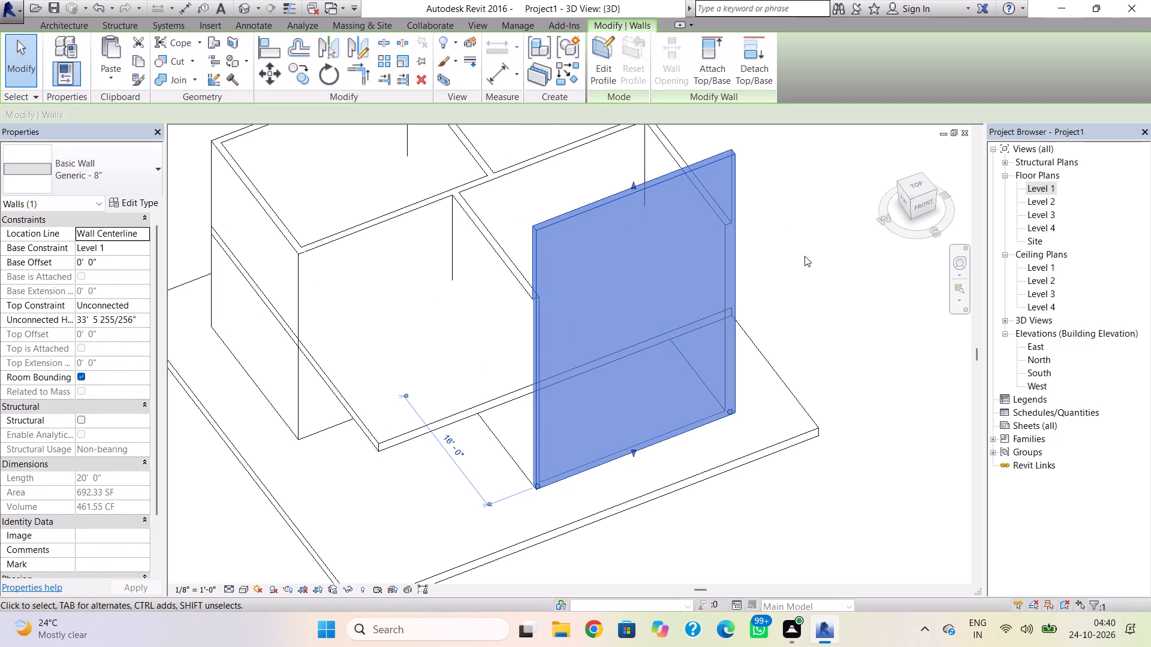
Copy the Generic - 12" roof at Level 2 and paste it aligned to Level 3.
{"action": "left_click", "coordinate": [378, 437]}
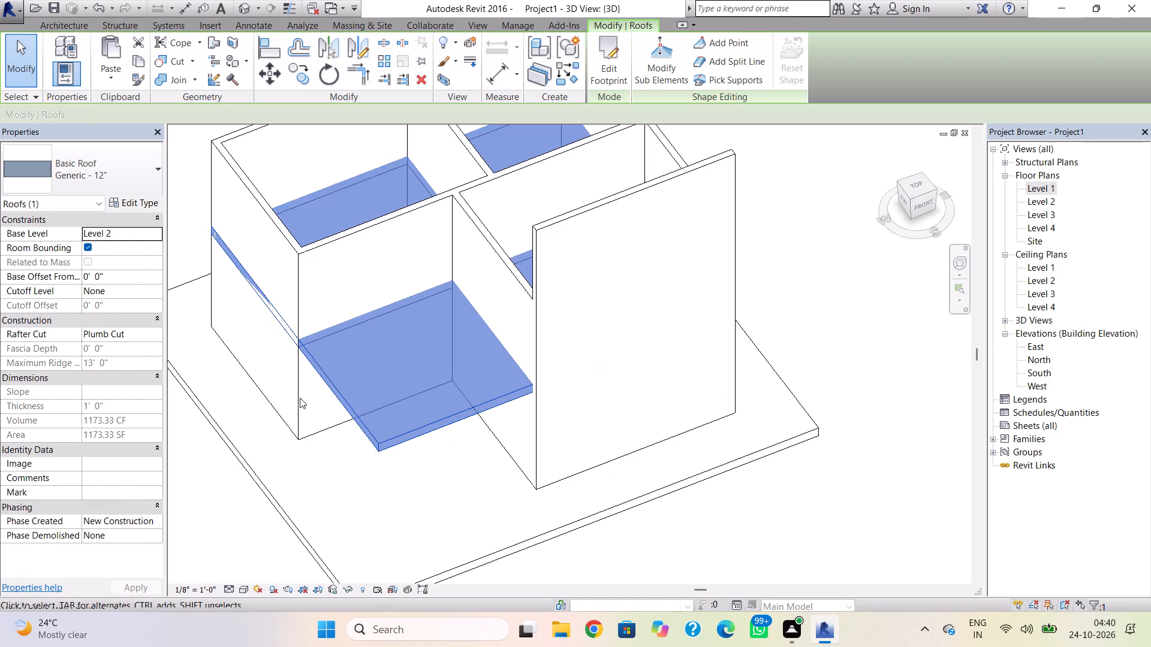
{"action": "left_click", "coordinate": [143, 65]}
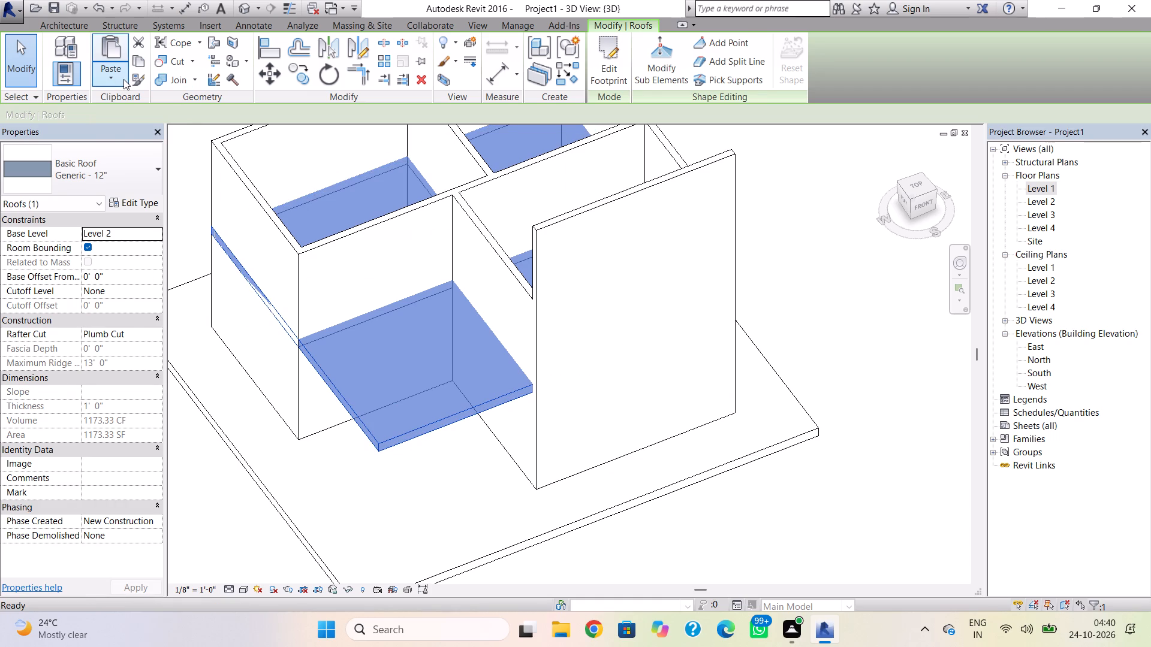
{"action": "left_click", "coordinate": [123, 79]}
{"action": "left_click", "coordinate": [127, 126]}
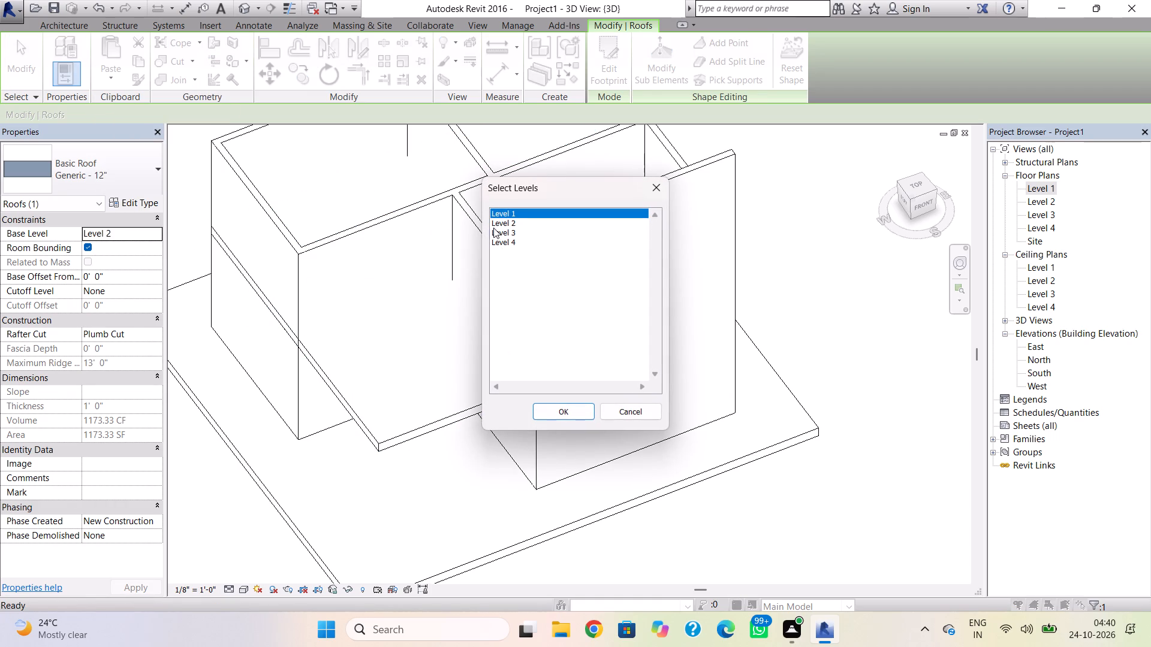
{"action": "left_click", "coordinate": [514, 231]}
{"action": "left_click", "coordinate": [581, 410]}
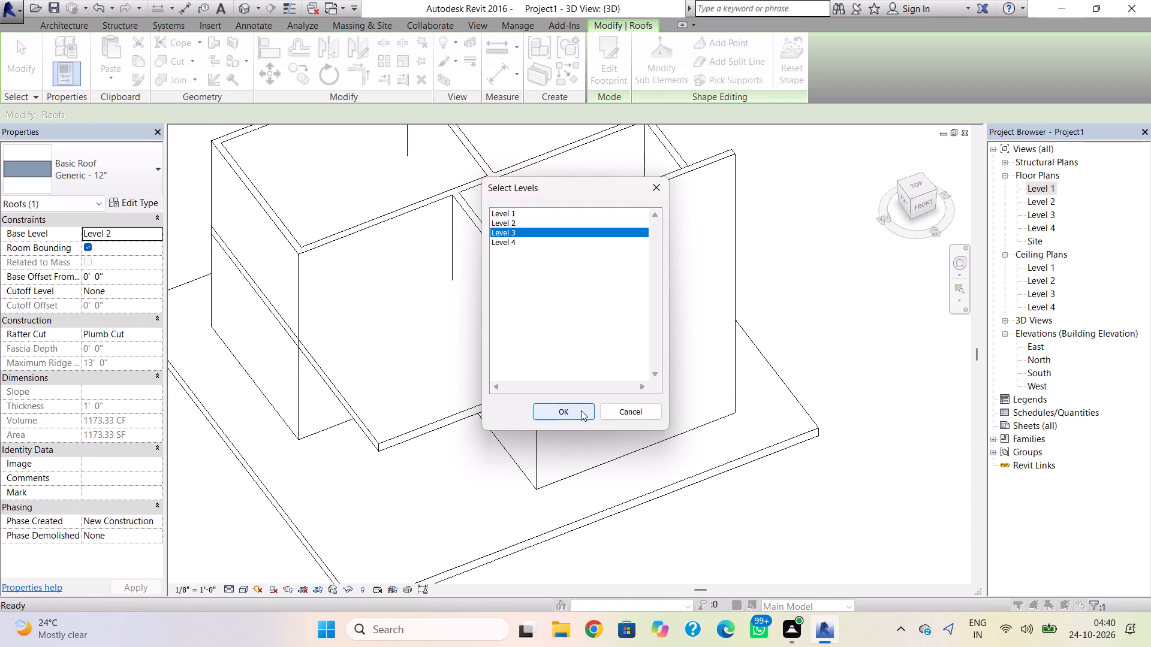
{"action": "key", "text": "Escape"}
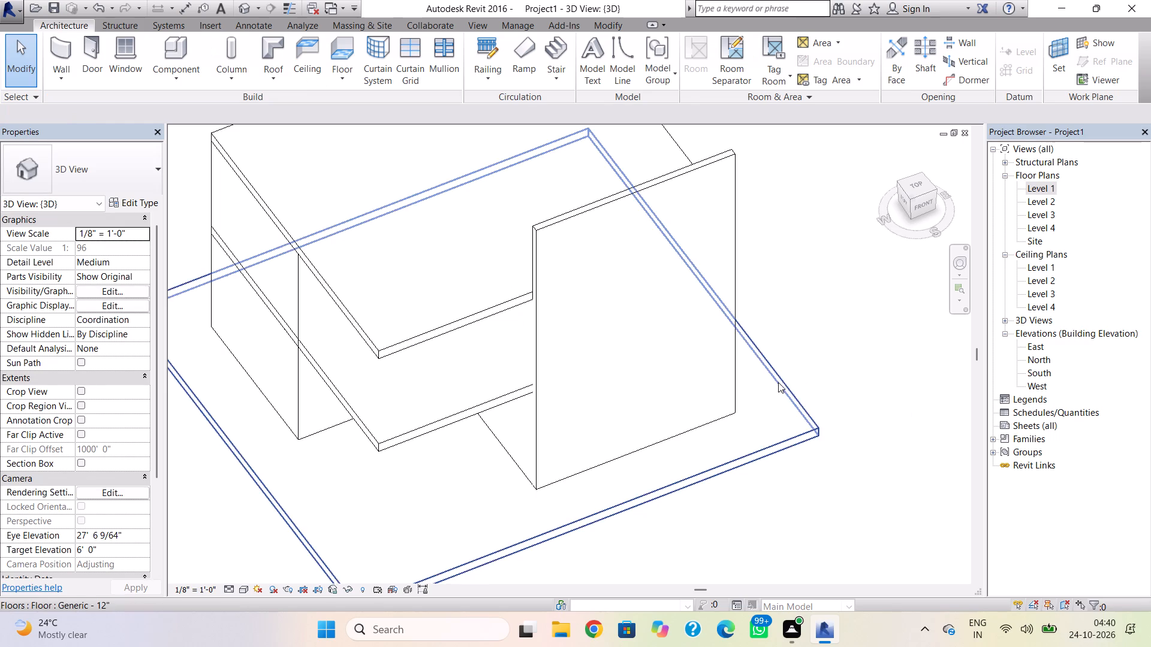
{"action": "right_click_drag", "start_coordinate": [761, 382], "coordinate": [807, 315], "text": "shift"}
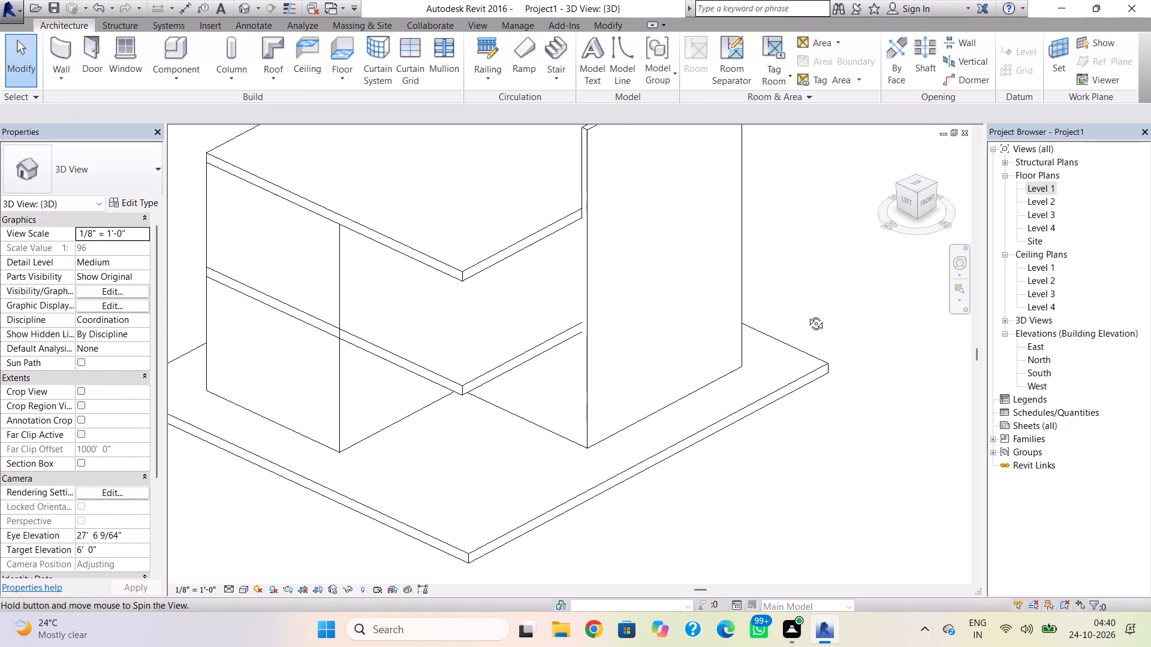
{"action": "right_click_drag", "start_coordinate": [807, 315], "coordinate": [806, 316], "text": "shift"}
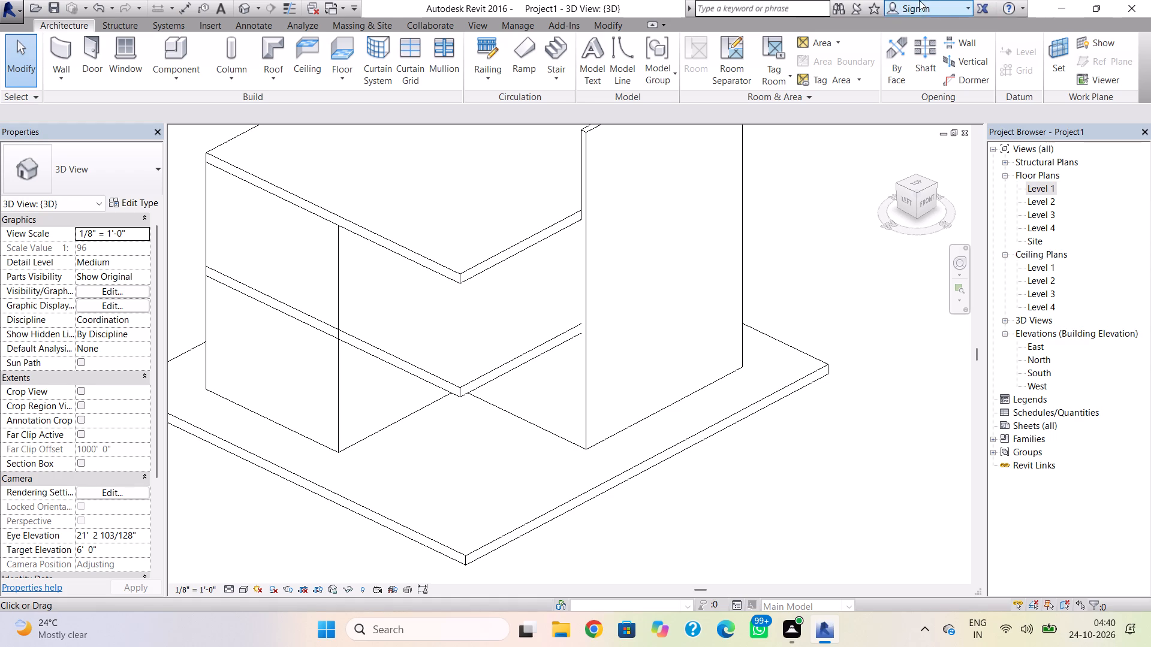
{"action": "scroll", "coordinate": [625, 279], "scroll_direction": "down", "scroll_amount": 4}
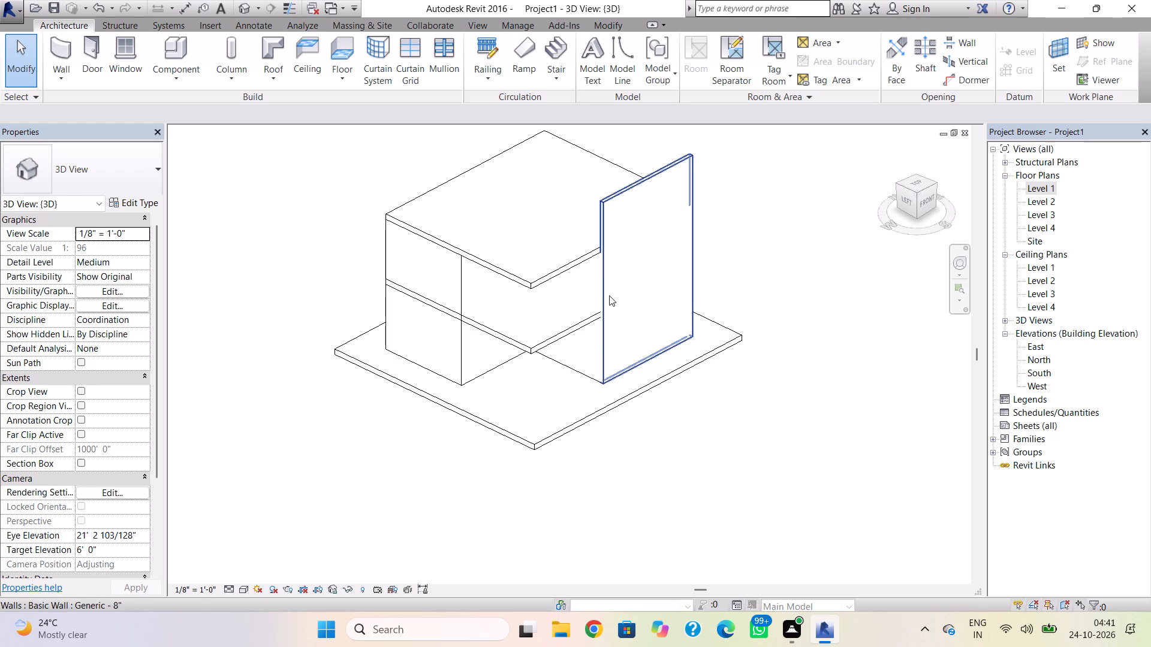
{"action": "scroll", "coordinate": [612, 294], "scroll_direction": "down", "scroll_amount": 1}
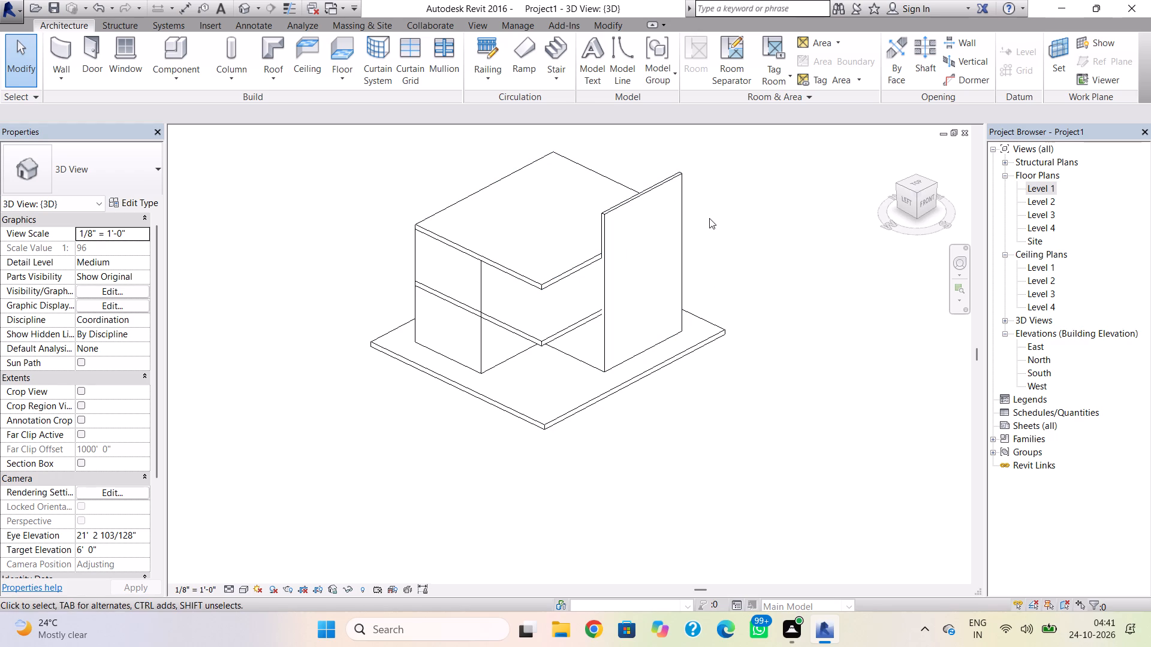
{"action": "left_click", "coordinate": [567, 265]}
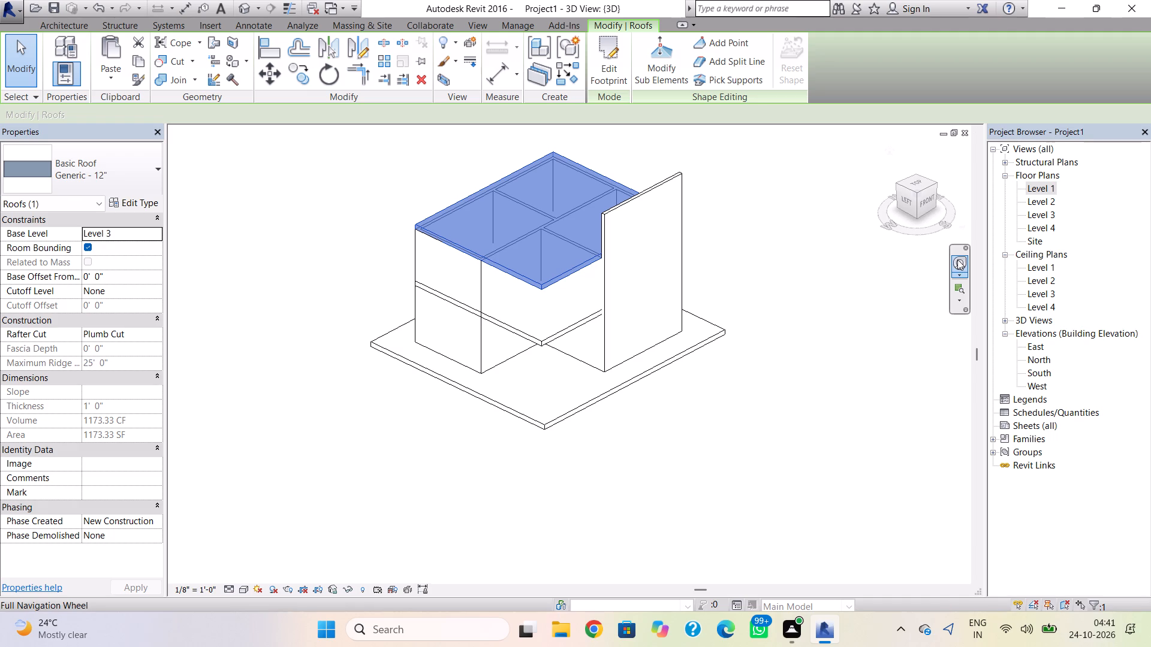
Open the Level 2 floor plan.
{"action": "double_click", "coordinate": [1044, 198]}
{"action": "scroll", "coordinate": [696, 292], "scroll_direction": "down", "scroll_amount": 5}
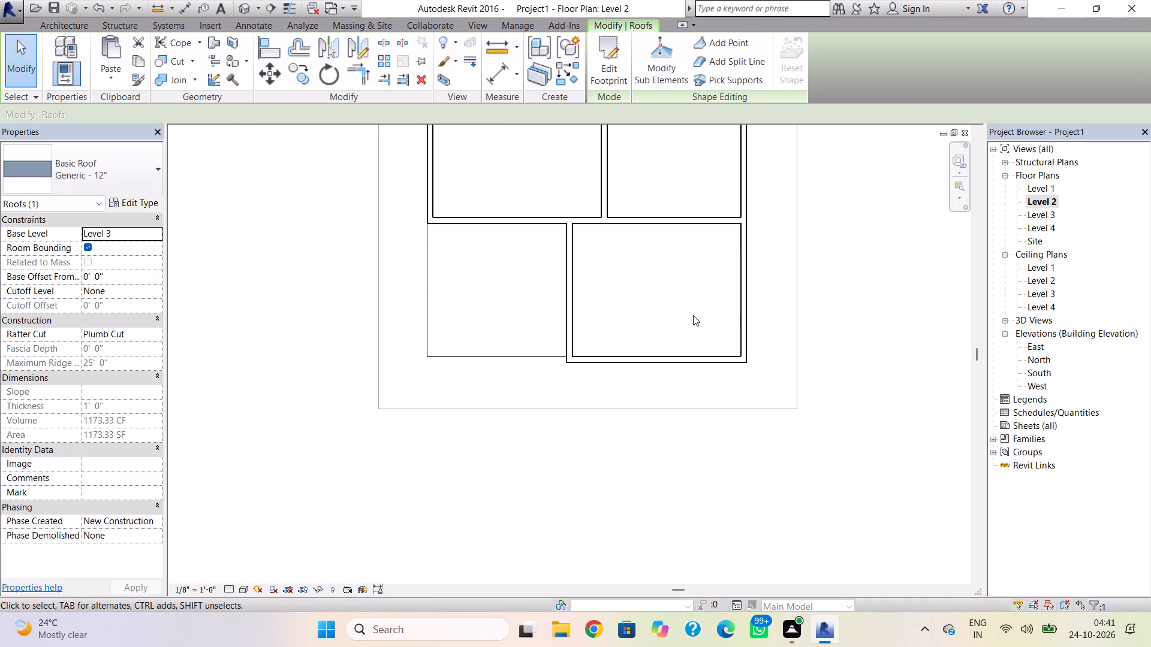
{"action": "scroll", "coordinate": [693, 315], "scroll_direction": "down", "scroll_amount": 4}
{"action": "middle_click_drag", "start_coordinate": [695, 316], "coordinate": [707, 328]}
{"action": "scroll", "coordinate": [710, 323], "scroll_direction": "up", "scroll_amount": 2}
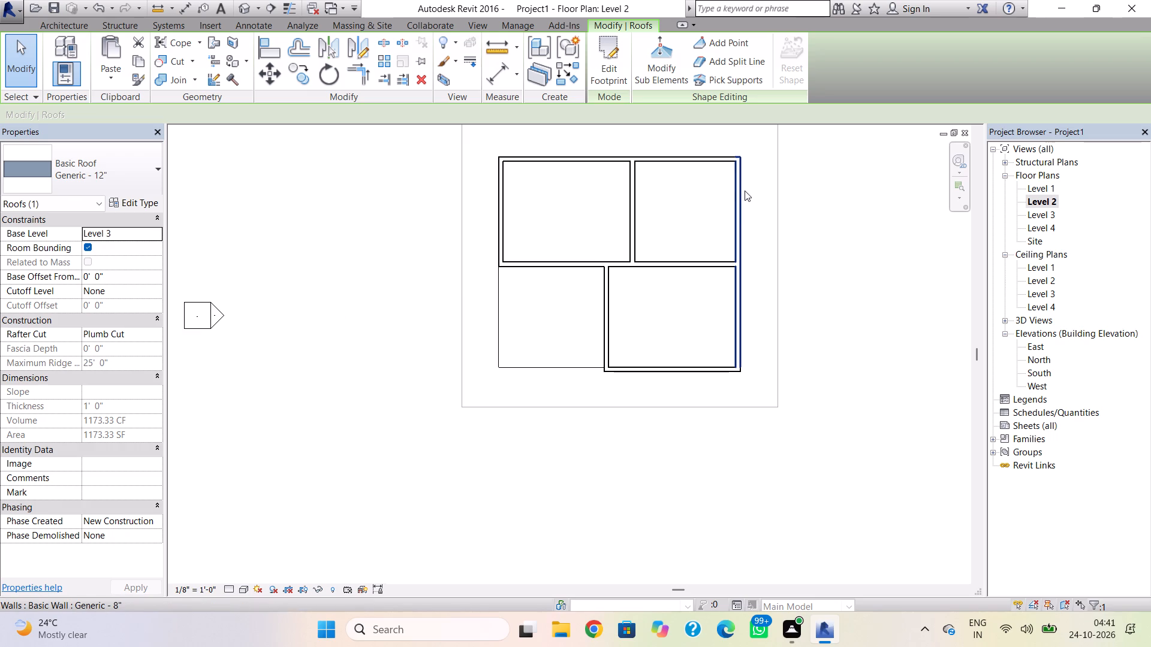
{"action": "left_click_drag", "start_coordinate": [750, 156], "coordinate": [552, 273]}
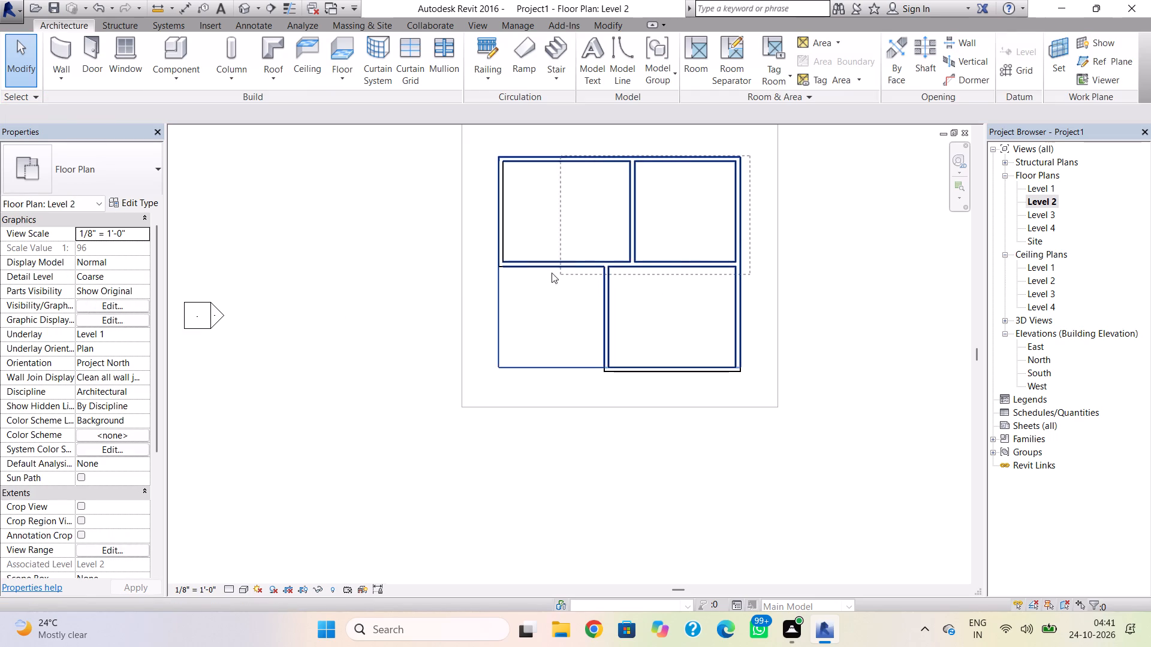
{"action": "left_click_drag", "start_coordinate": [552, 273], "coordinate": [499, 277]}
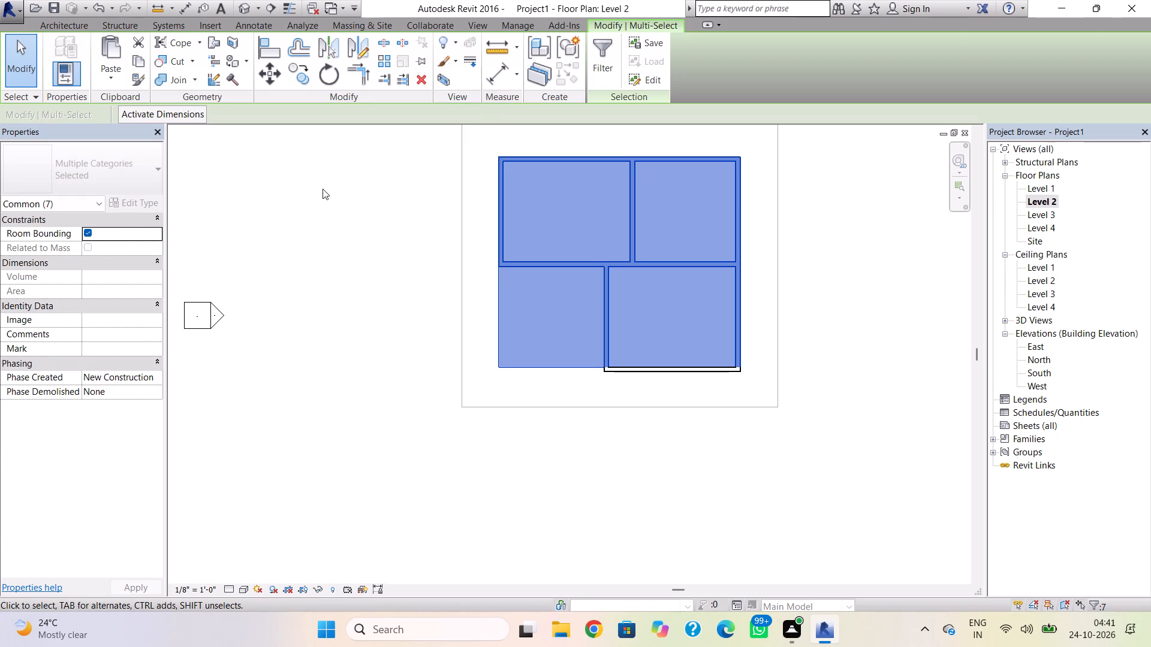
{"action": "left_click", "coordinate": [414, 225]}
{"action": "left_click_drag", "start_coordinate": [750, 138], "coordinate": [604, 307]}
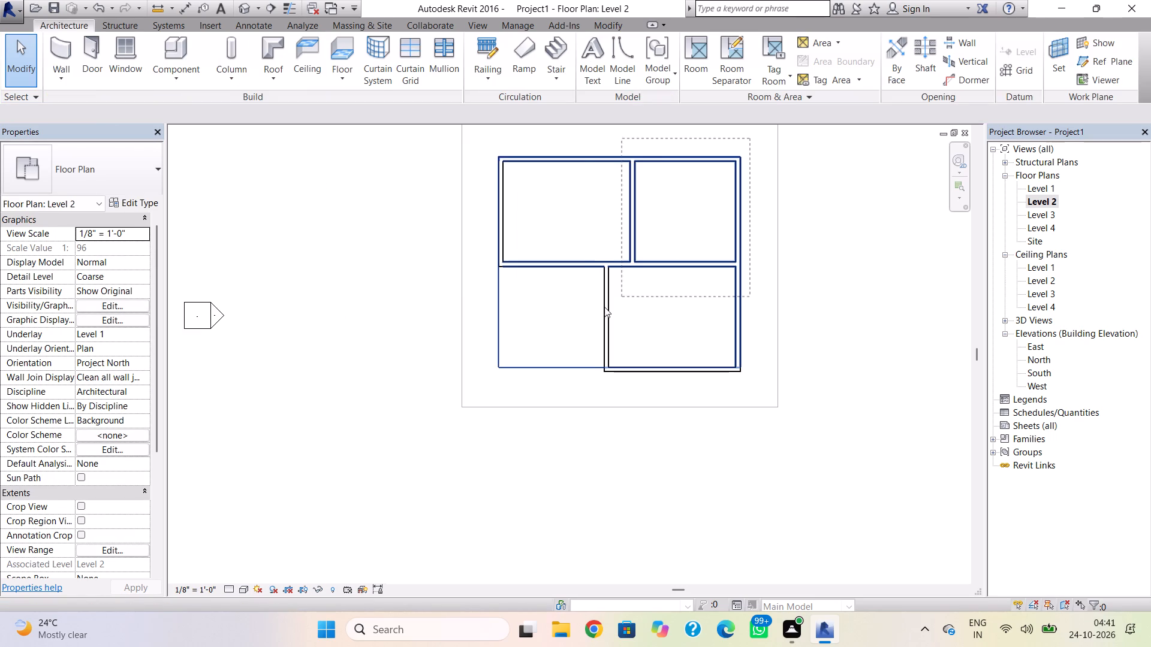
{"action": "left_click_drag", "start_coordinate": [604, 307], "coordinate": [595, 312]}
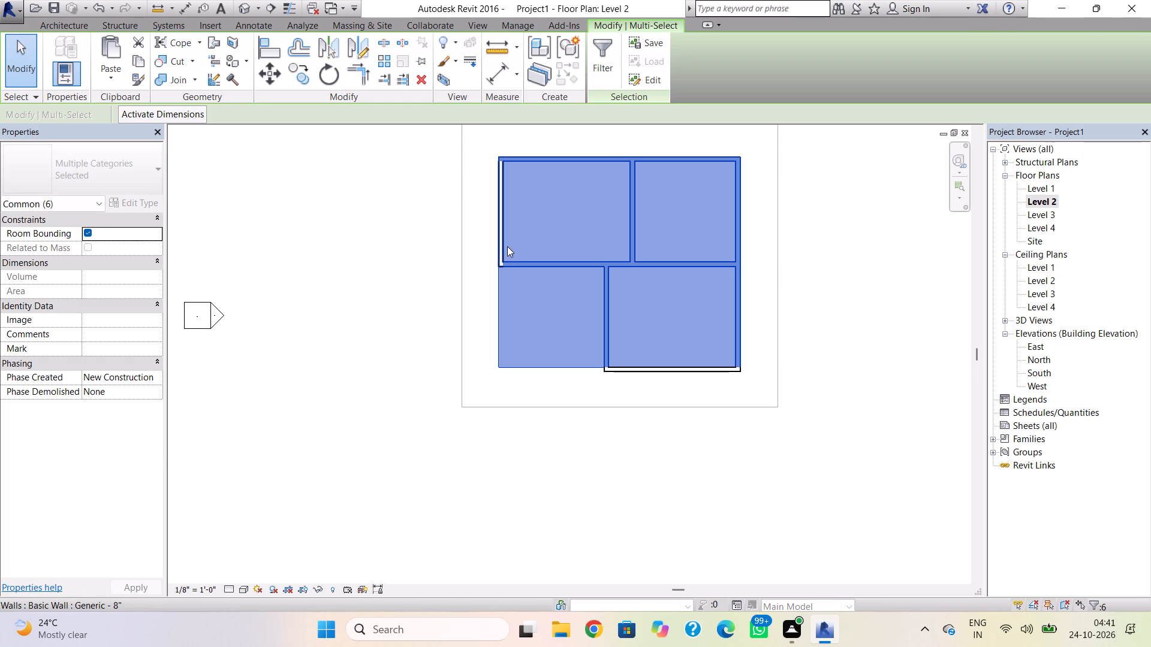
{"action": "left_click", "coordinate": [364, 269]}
Copy the six Level 2 walls other than the south wall and paste them aligned to Level 3.
{"action": "left_click", "coordinate": [537, 261]}
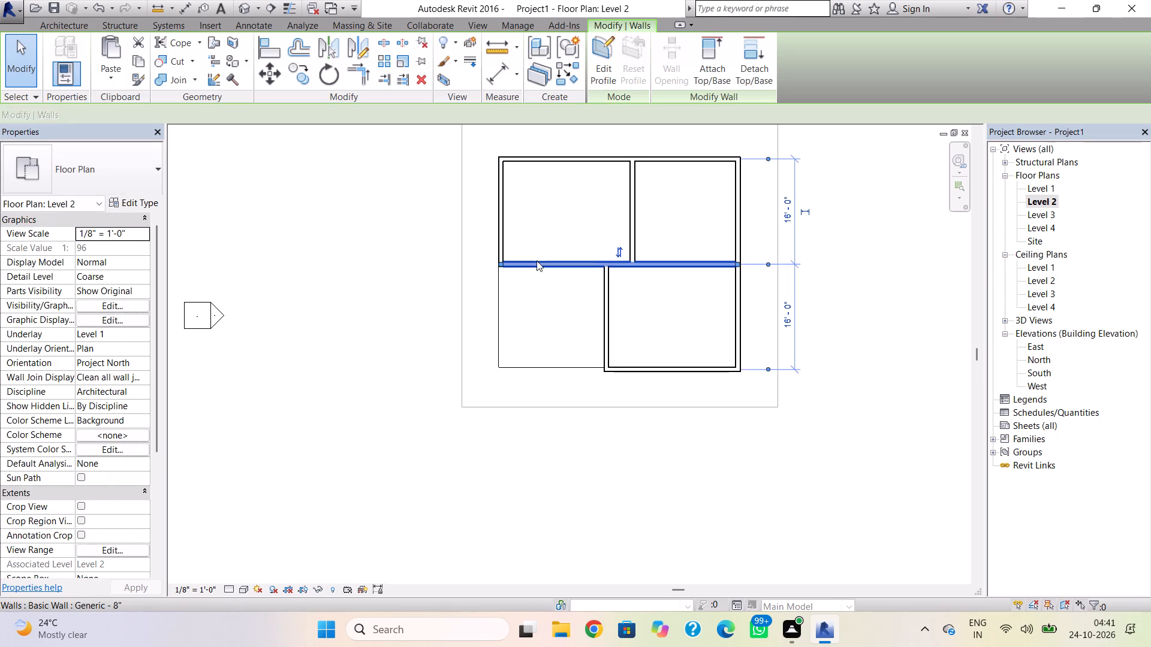
{"action": "left_click", "coordinate": [504, 240], "text": "ctrl"}
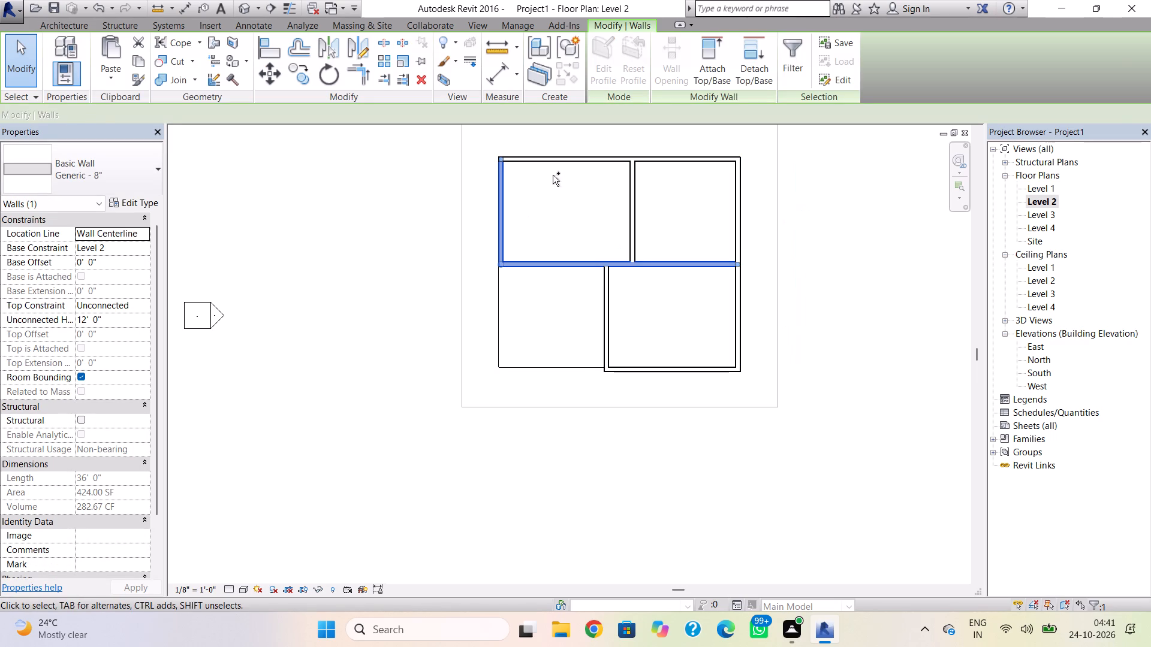
{"action": "left_click", "coordinate": [560, 161], "text": "ctrl"}
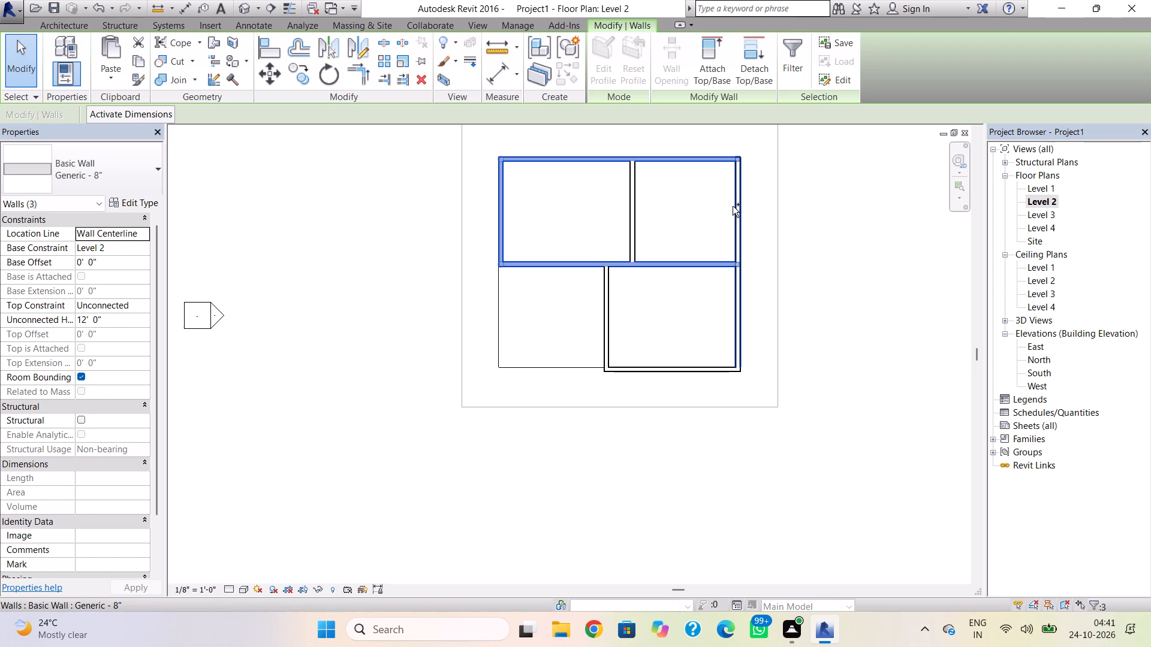
{"action": "left_click", "coordinate": [734, 206], "text": "ctrl"}
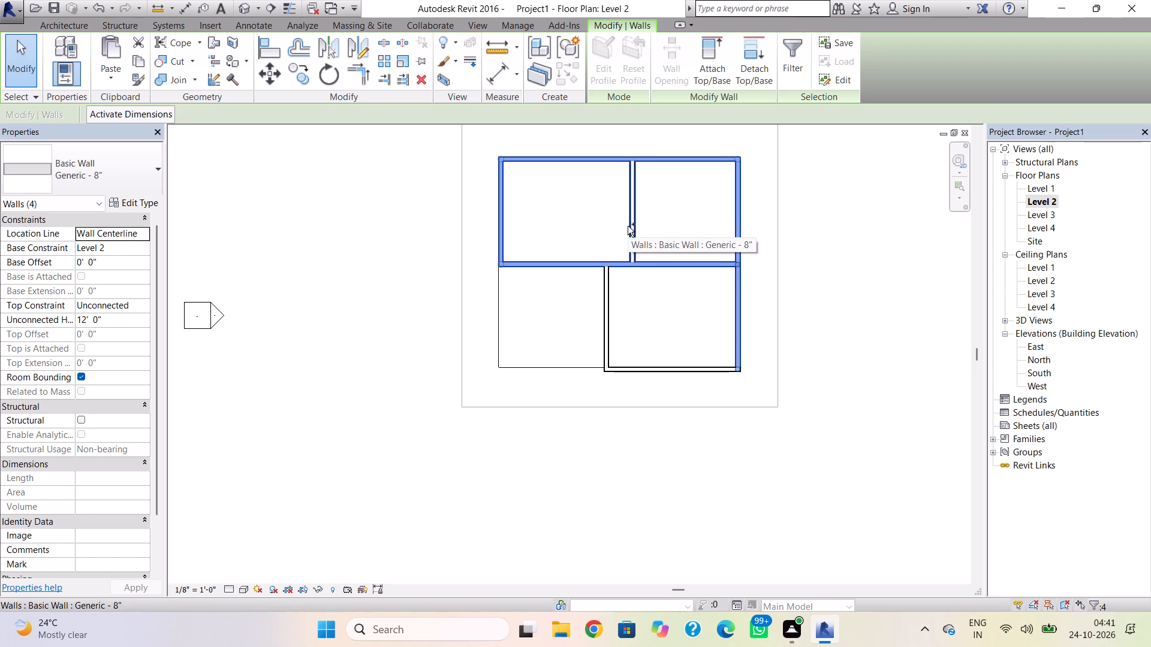
{"action": "left_click", "coordinate": [628, 226], "text": "ctrl"}
{"action": "left_click", "coordinate": [605, 280], "text": "ctrl"}
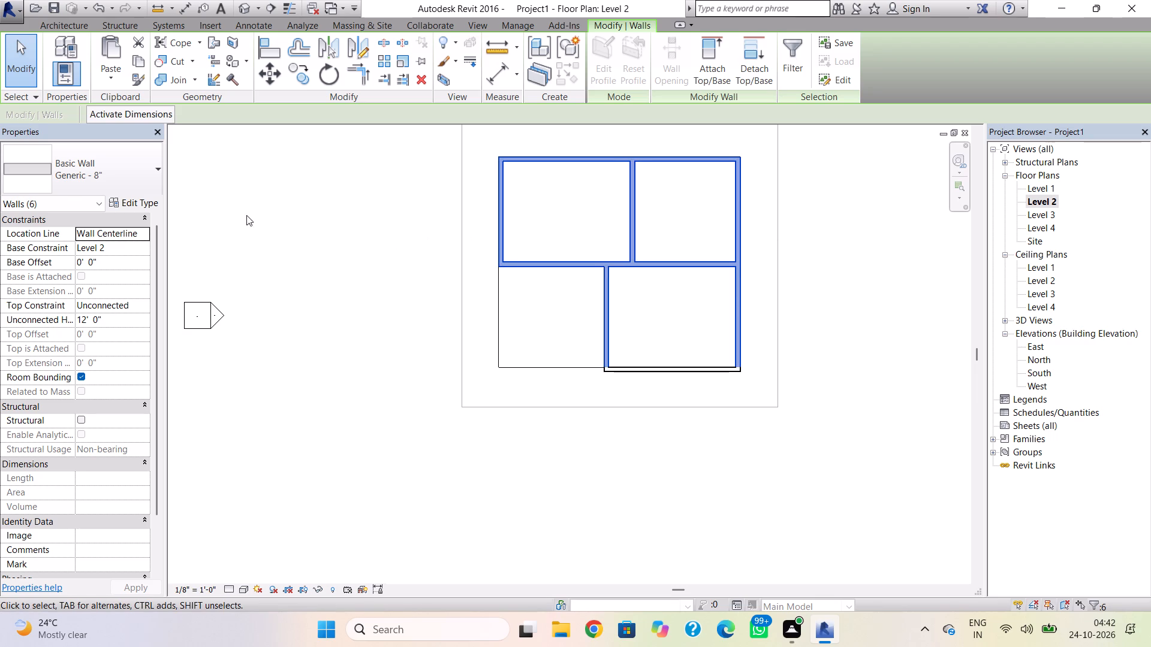
{"action": "left_click", "coordinate": [140, 56]}
{"action": "left_click", "coordinate": [114, 72]}
{"action": "left_click", "coordinate": [140, 123]}
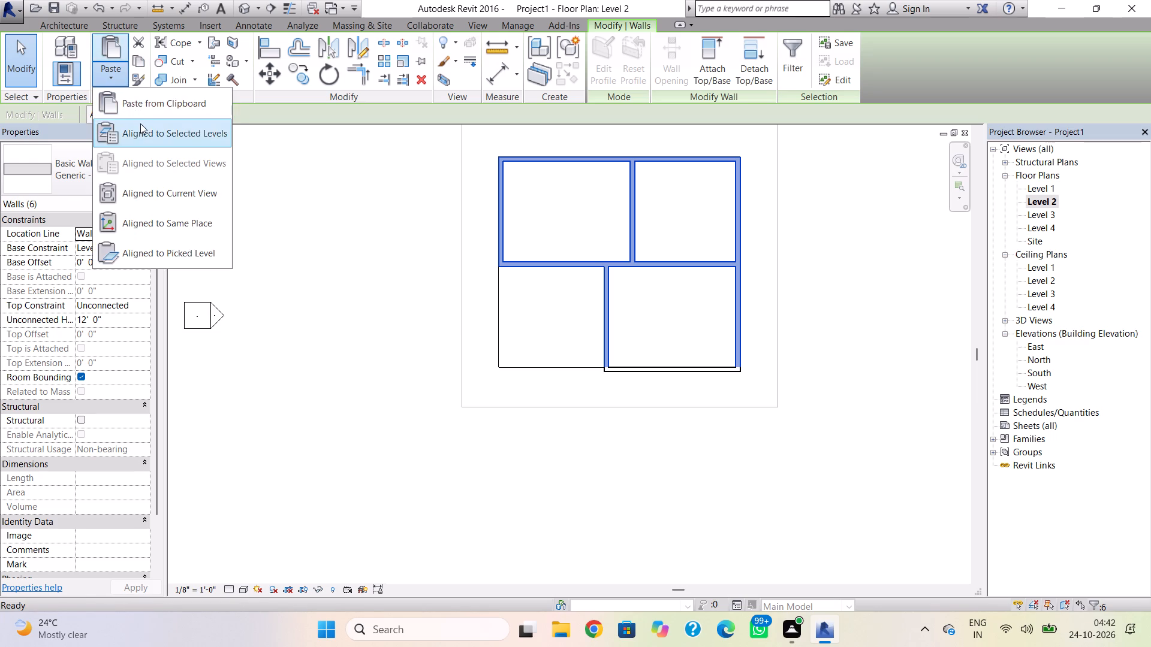
{"action": "left_click", "coordinate": [519, 241]}
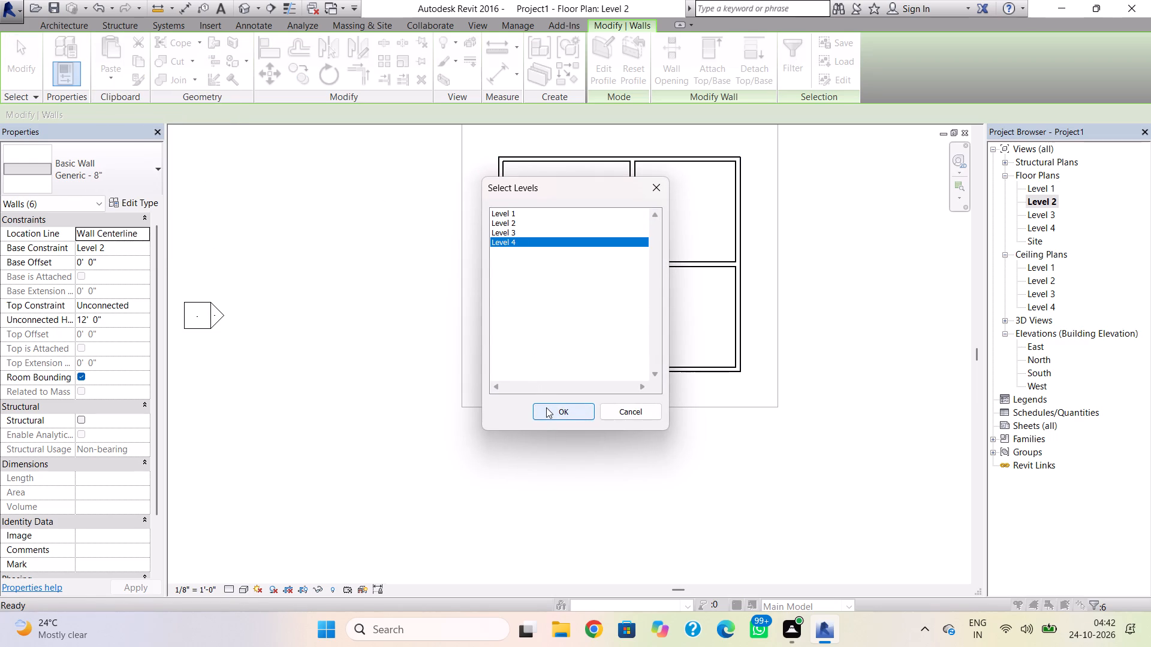
{"action": "left_click", "coordinate": [522, 232]}
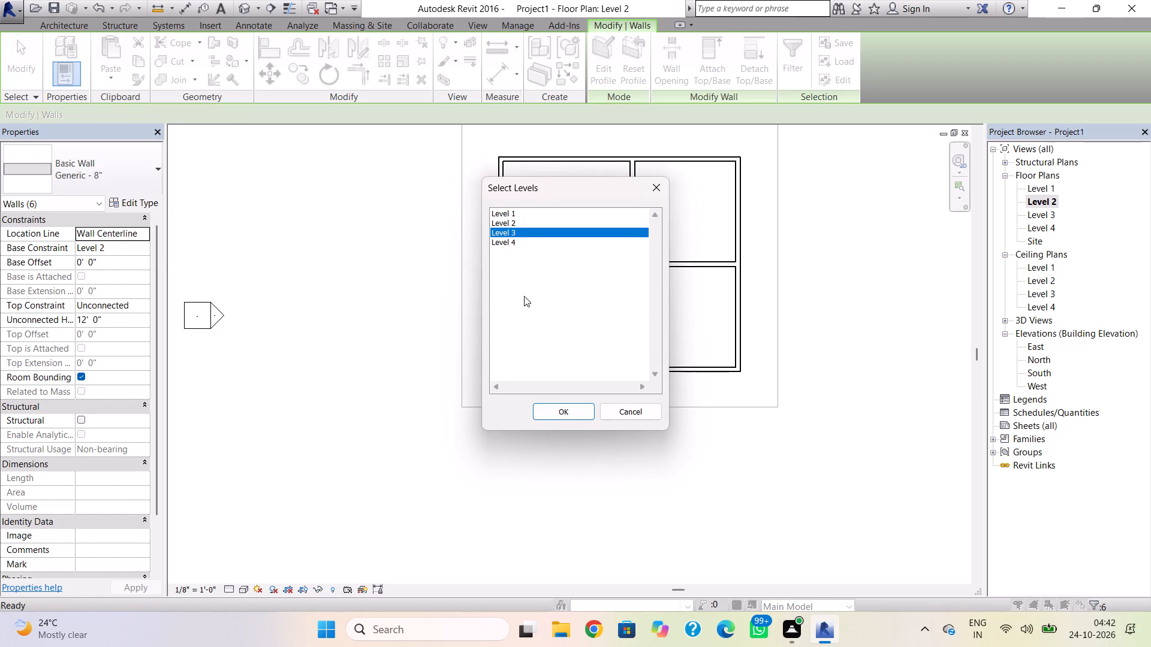
{"action": "left_click", "coordinate": [550, 410]}
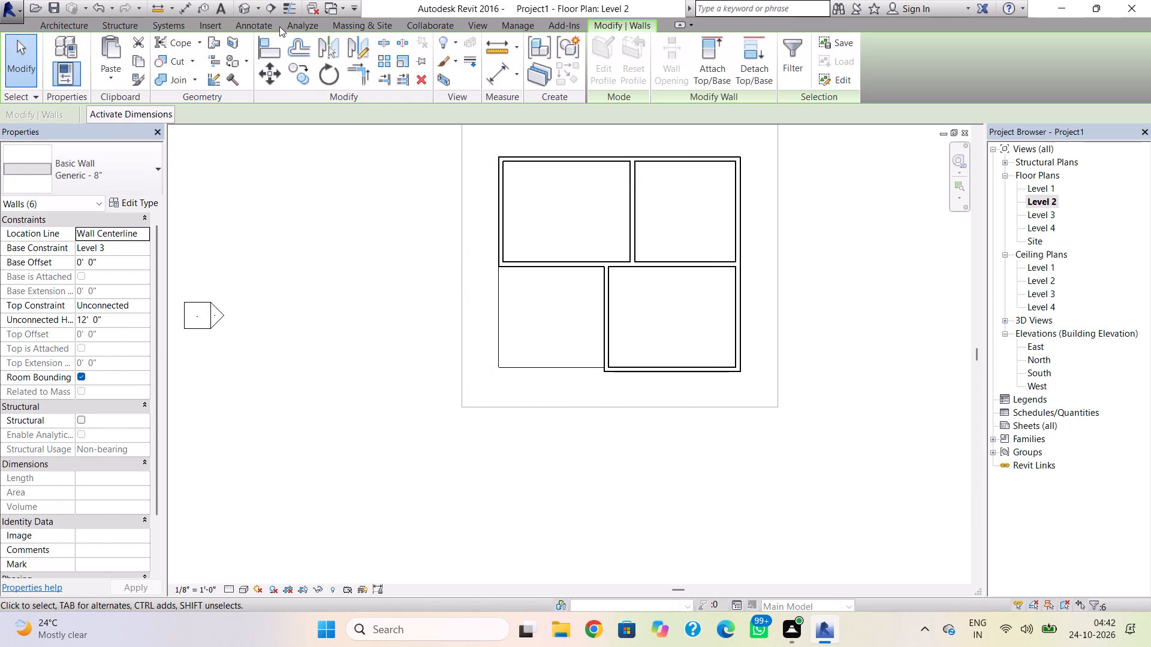
In the 3D view, stretch the south wall's top up to the Level 3 walls' top, to an unconnected height of about 36'.
{"action": "left_click", "coordinate": [240, 6]}
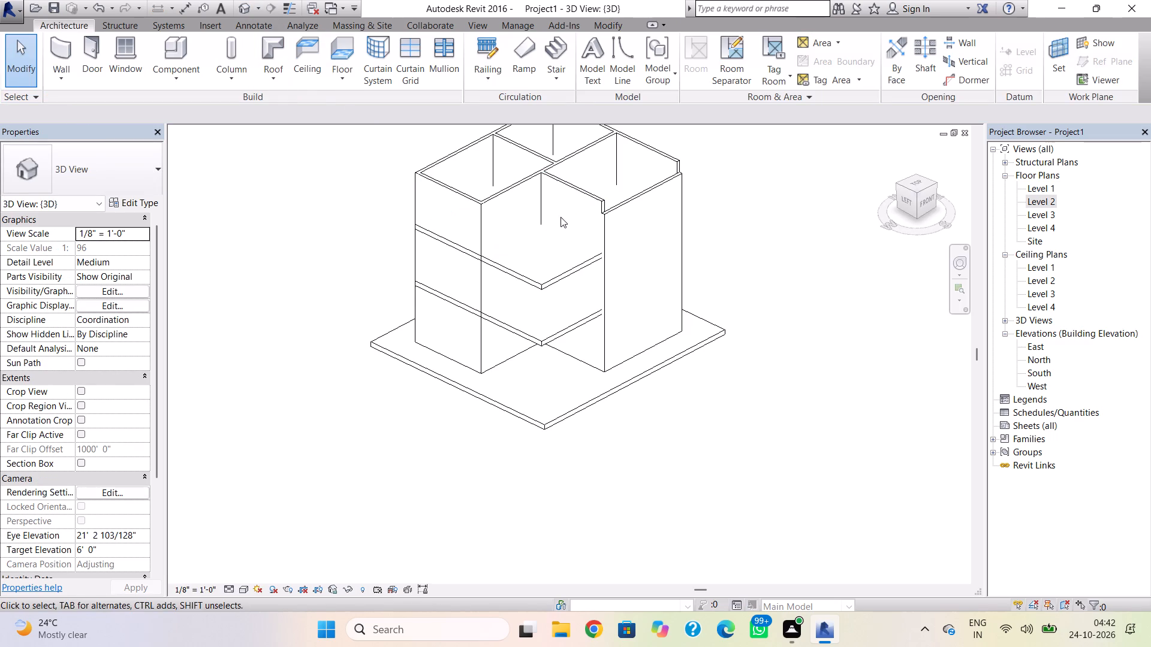
{"action": "left_click", "coordinate": [637, 201]}
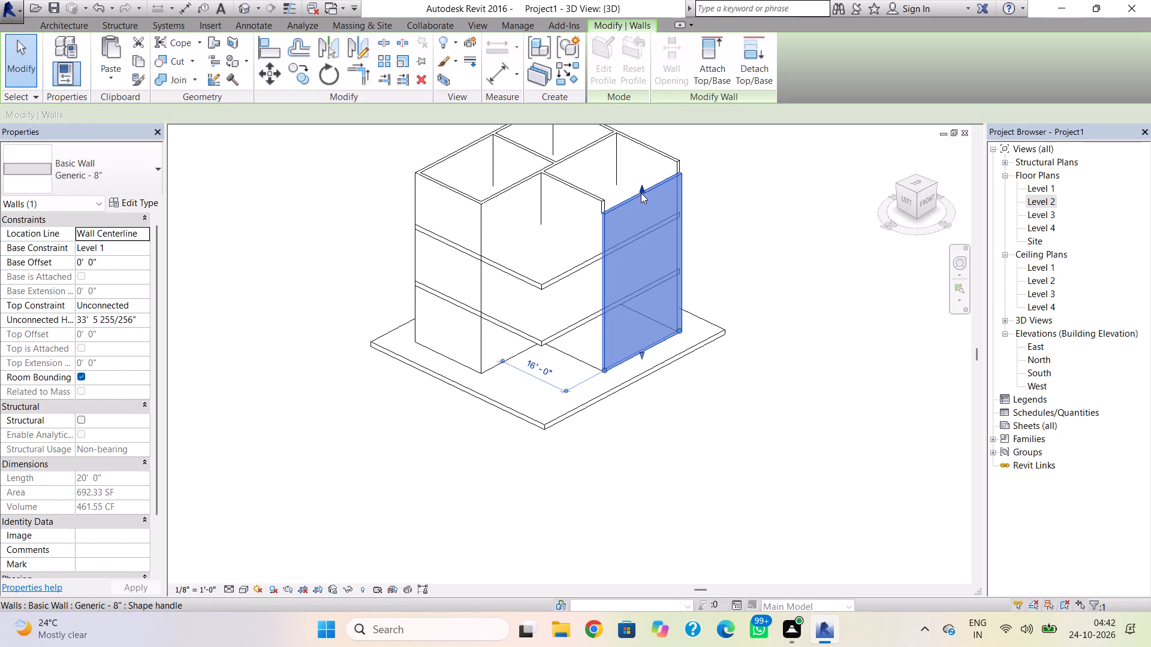
{"action": "left_click_drag", "start_coordinate": [641, 191], "coordinate": [640, 186]}
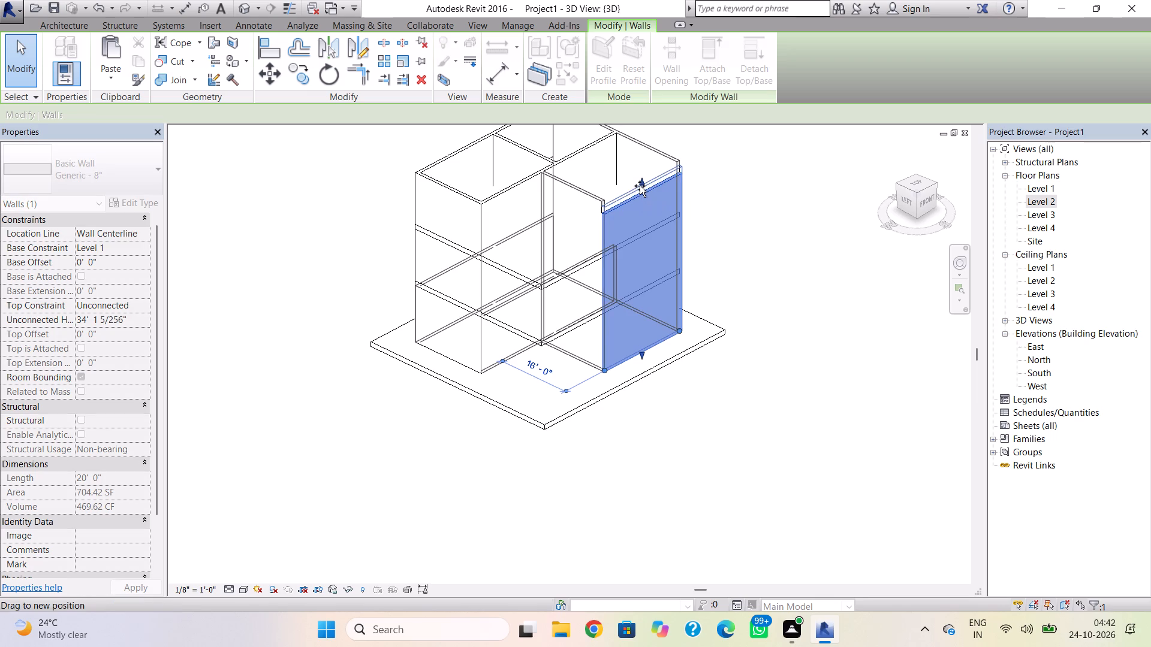
{"action": "left_click_drag", "start_coordinate": [640, 186], "coordinate": [637, 182]}
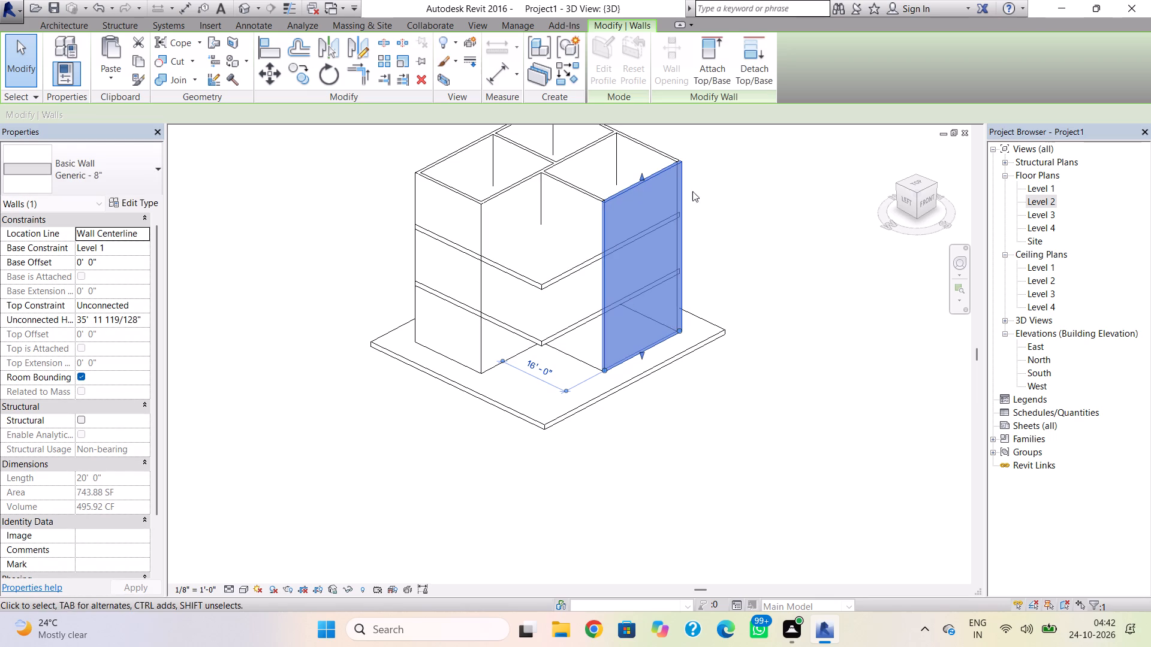
In the 3D view, stretch the south wall's top to align with the other Level 3 walls, at an unconnected height of 36'.
{"action": "left_click", "coordinate": [929, 202]}
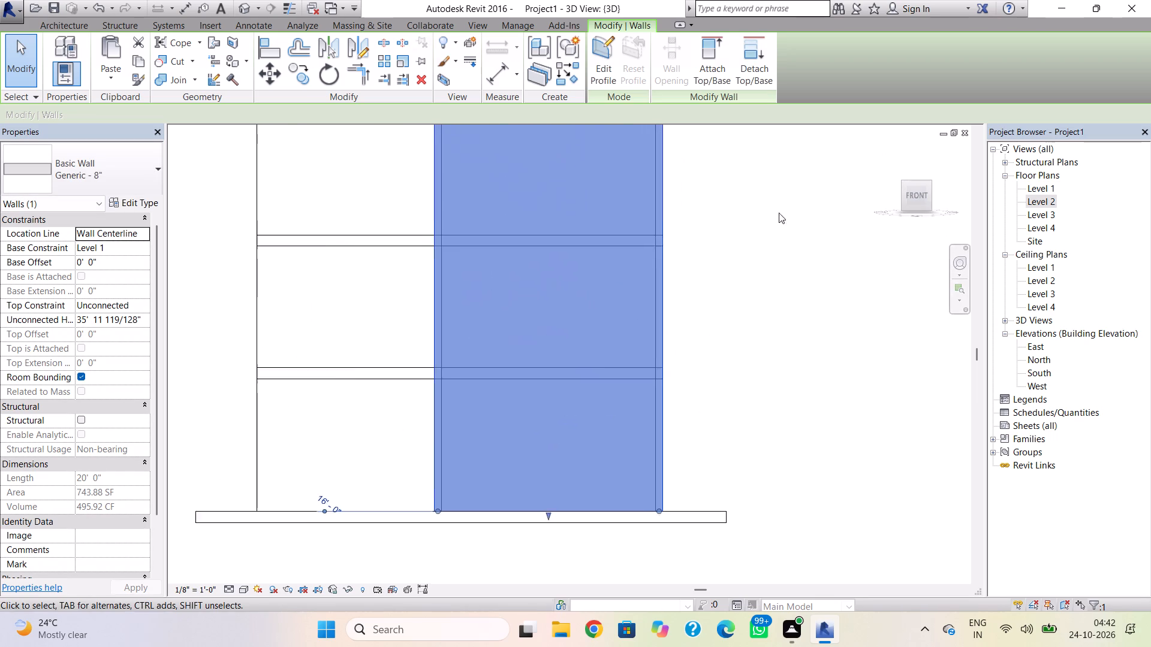
{"action": "double_click", "coordinate": [896, 196]}
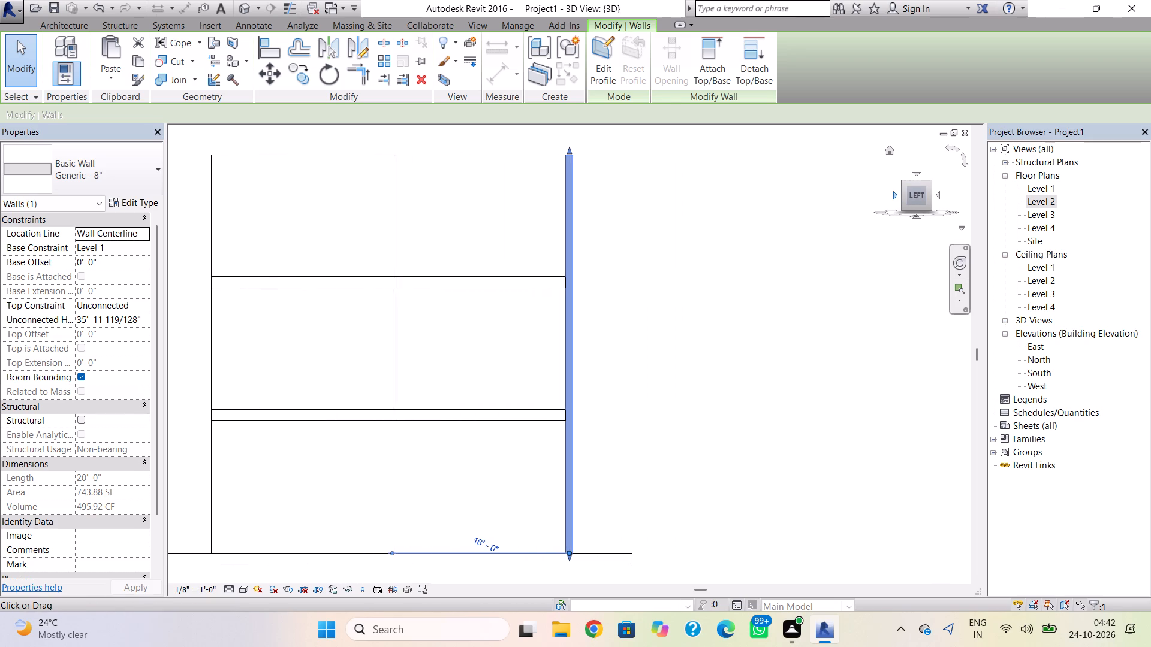
{"action": "left_click", "coordinate": [895, 196]}
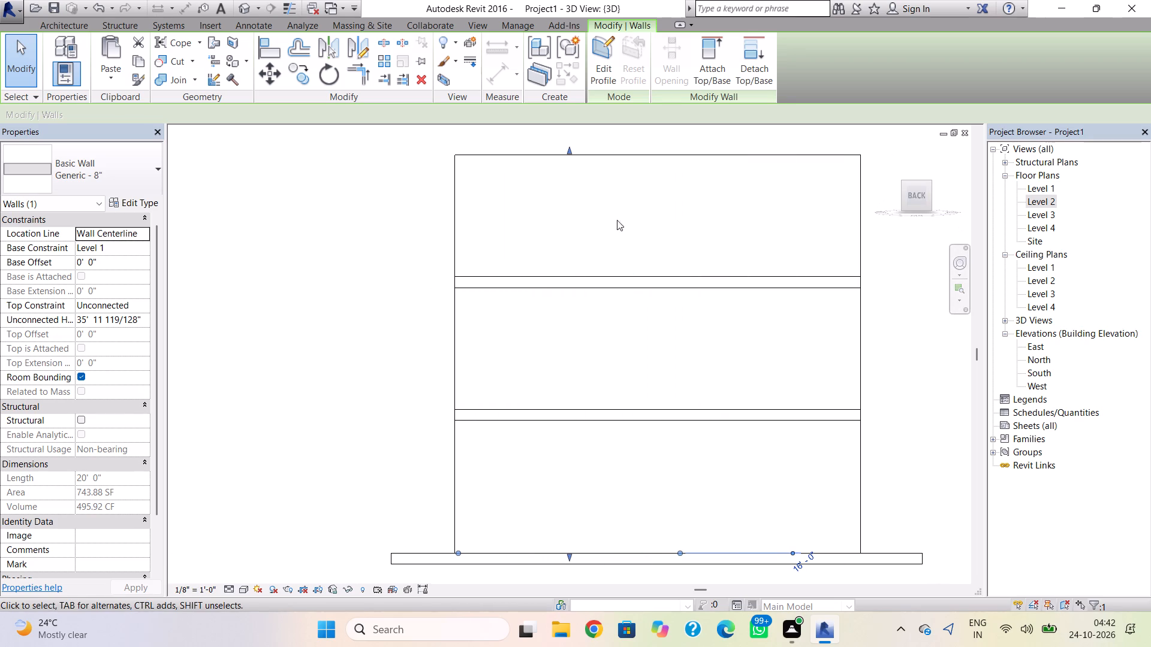
{"action": "scroll", "coordinate": [553, 147], "scroll_direction": "up", "scroll_amount": 6}
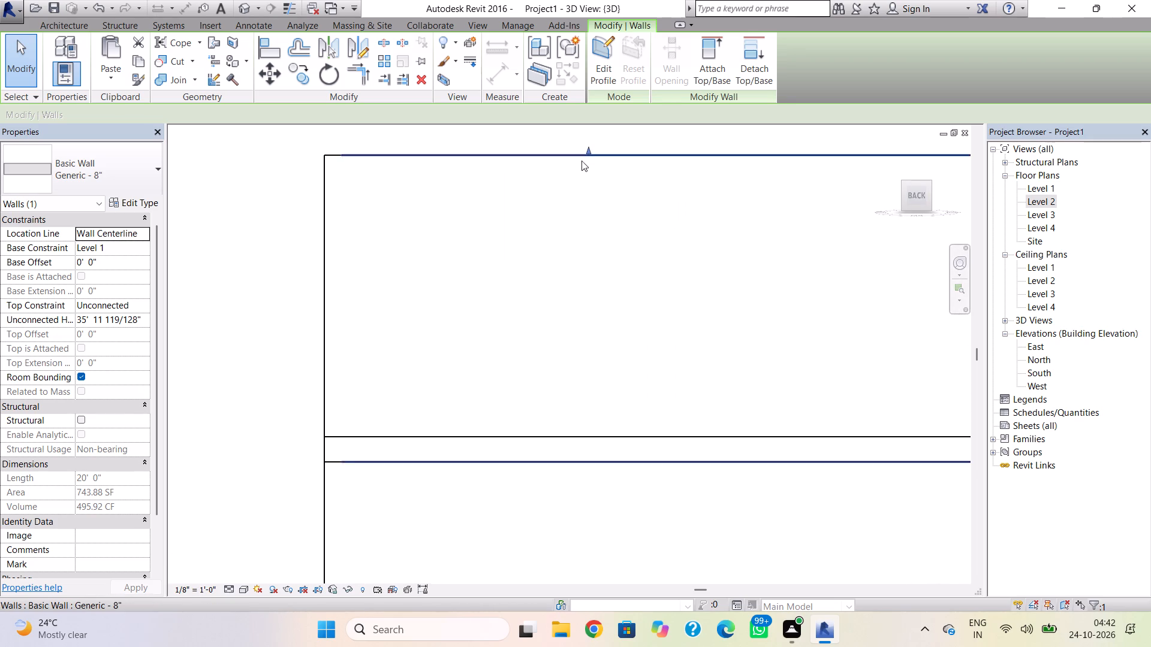
{"action": "left_click", "coordinate": [589, 150]}
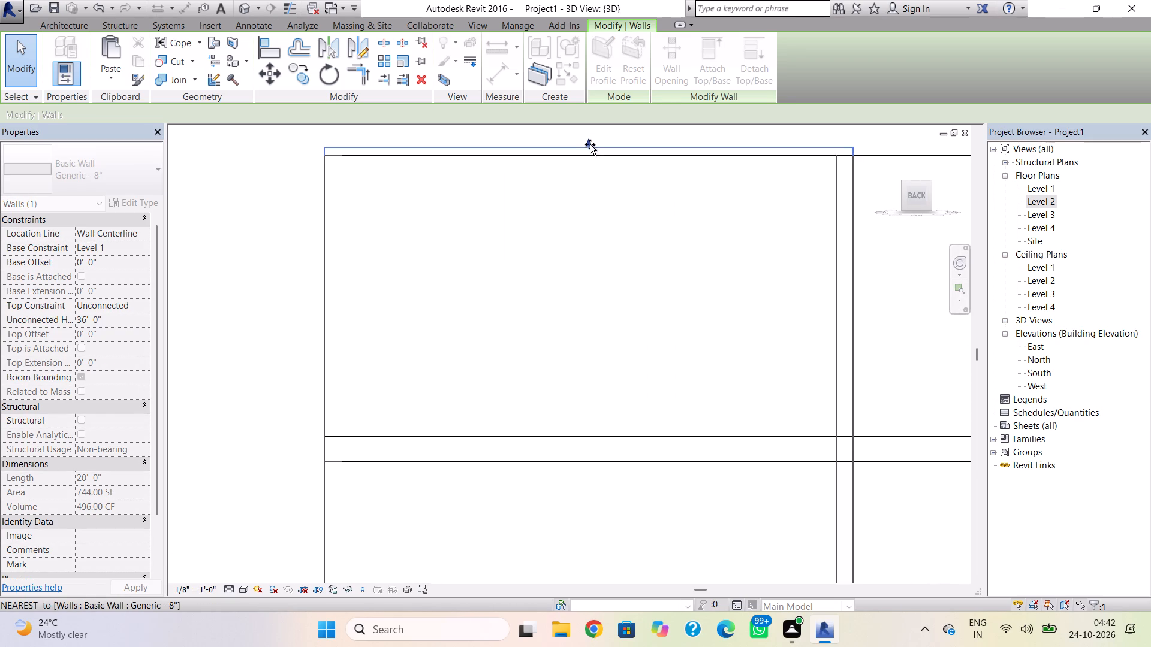
{"action": "left_click", "coordinate": [567, 190]}
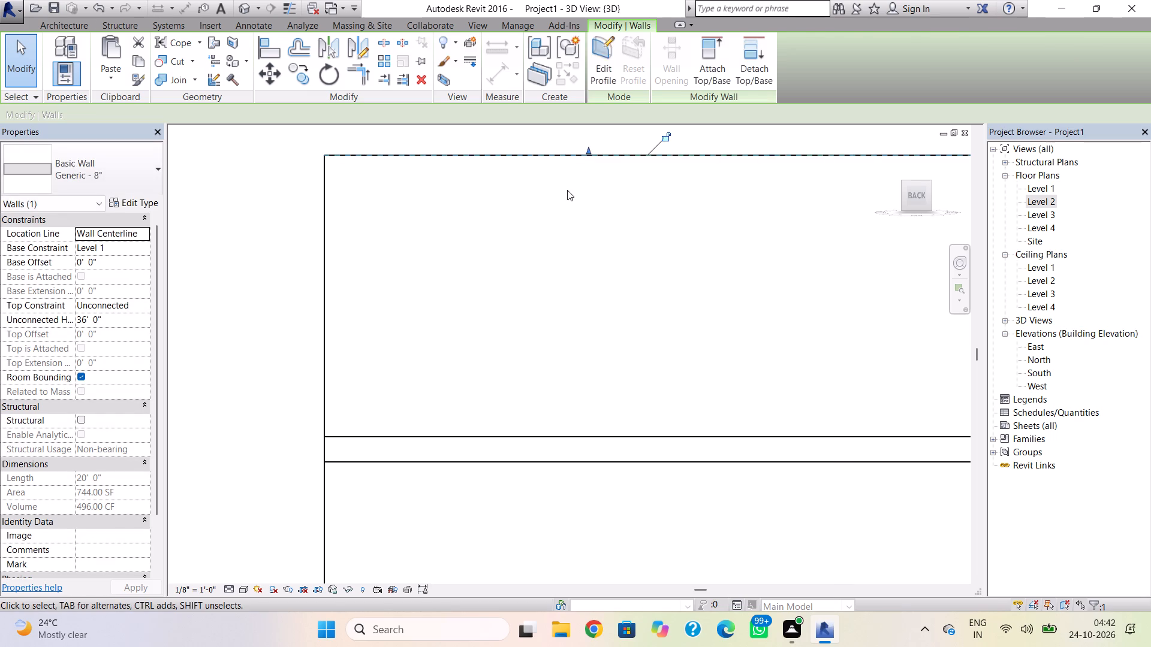
Open the Level 3 floor plan.
{"action": "scroll", "coordinate": [649, 207], "scroll_direction": "down", "scroll_amount": 4}
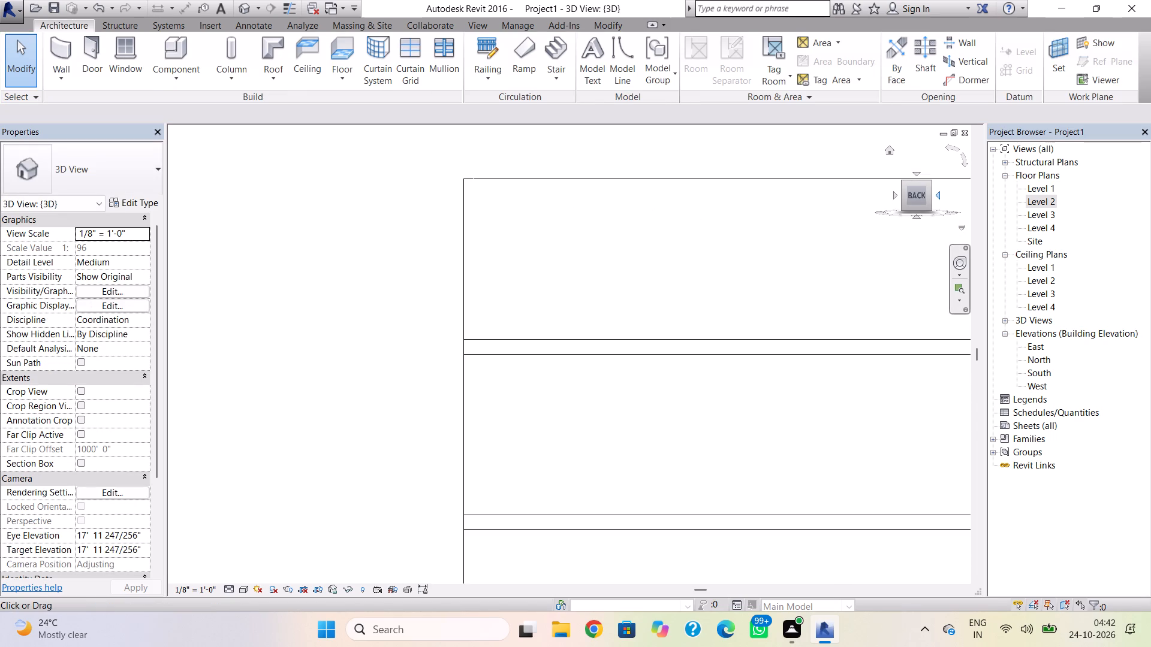
{"action": "left_click", "coordinate": [896, 194]}
{"action": "left_click", "coordinate": [896, 194]}
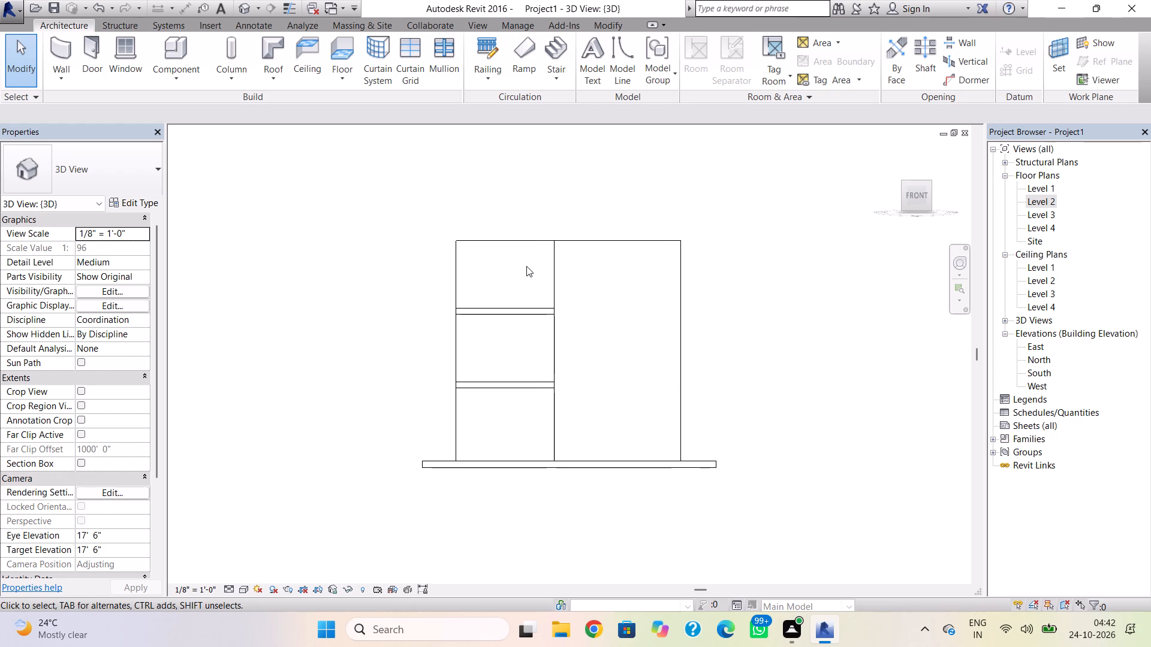
{"action": "double_click", "coordinate": [1040, 214]}
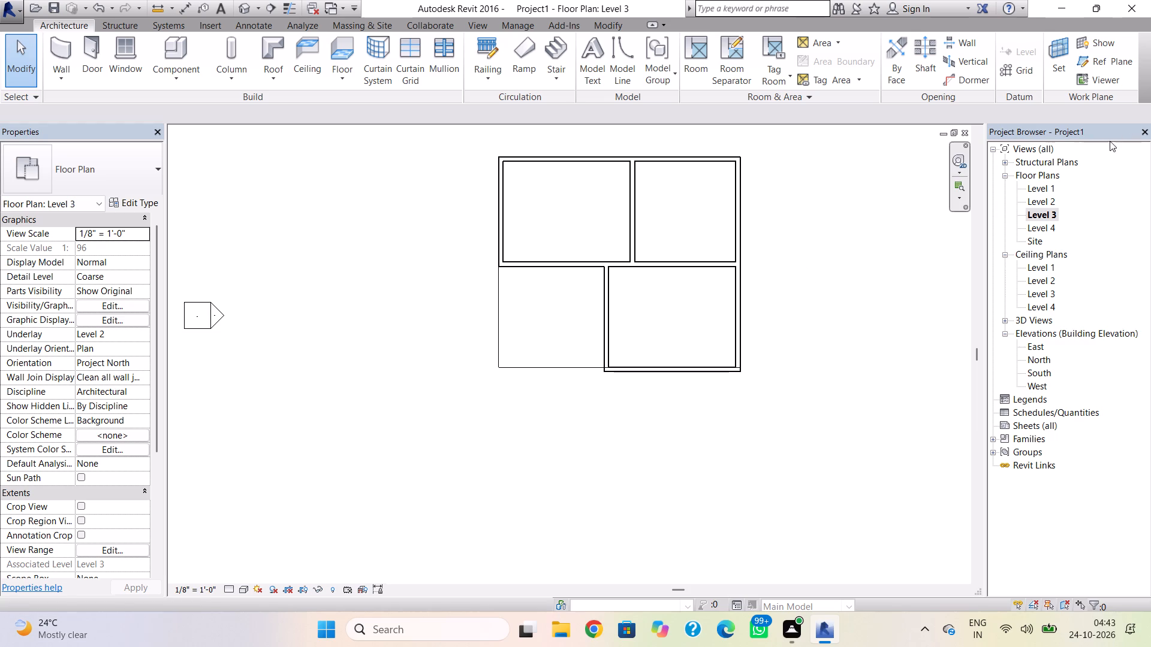
Start a Generic - 12" roof by footprint on Level 3, without slope, and trace boundary lines along the inner faces of the north and east walls.
{"action": "left_click", "coordinate": [272, 37]}
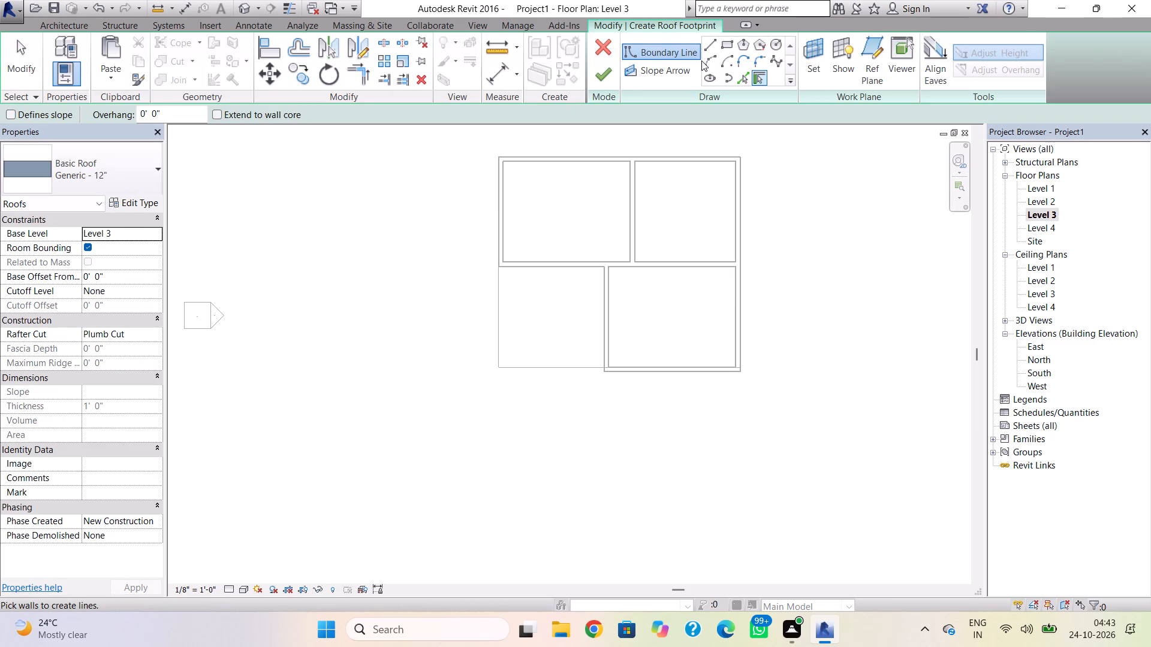
{"action": "left_click", "coordinate": [724, 42]}
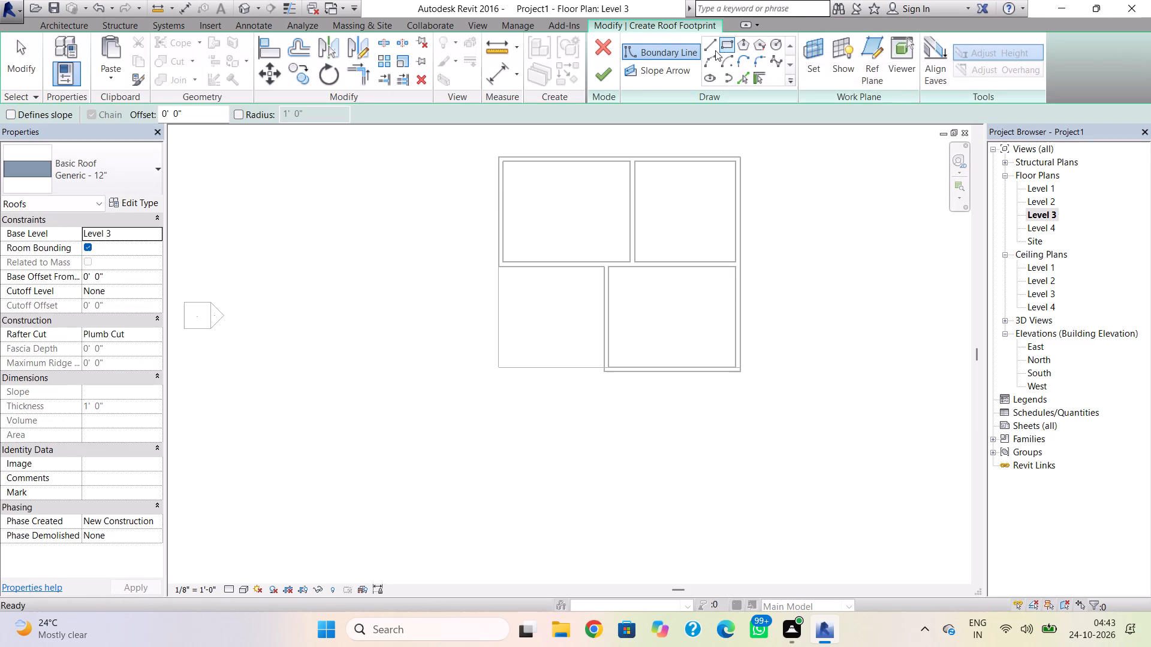
{"action": "left_click", "coordinate": [710, 46]}
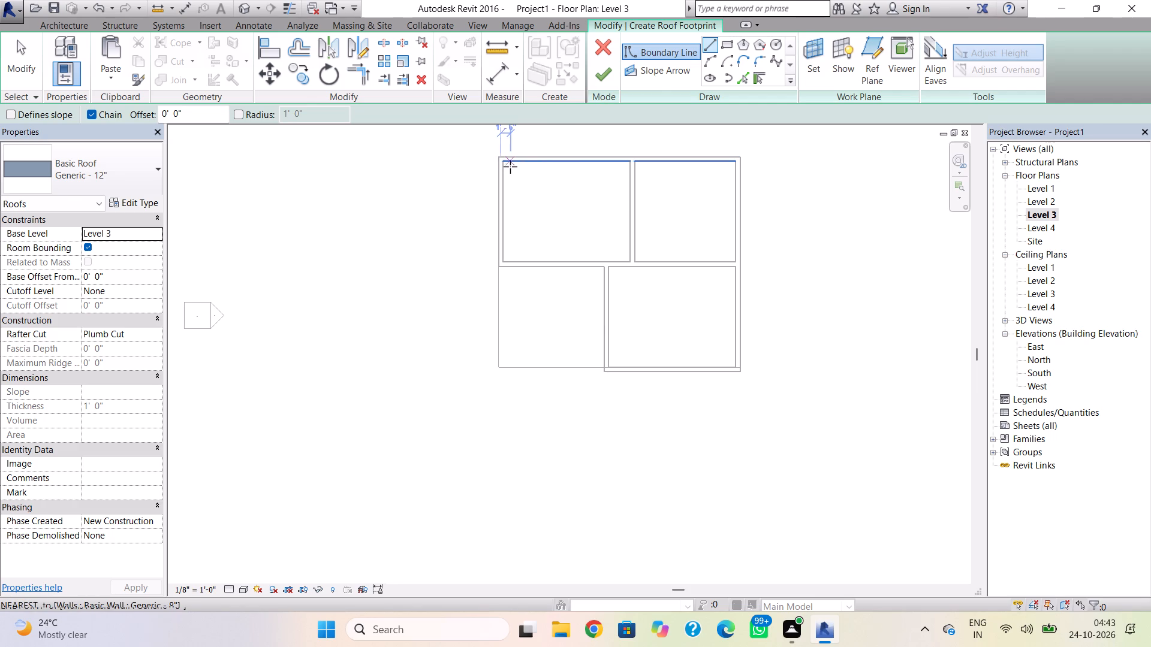
{"action": "scroll", "coordinate": [502, 160], "scroll_direction": "up", "scroll_amount": 7}
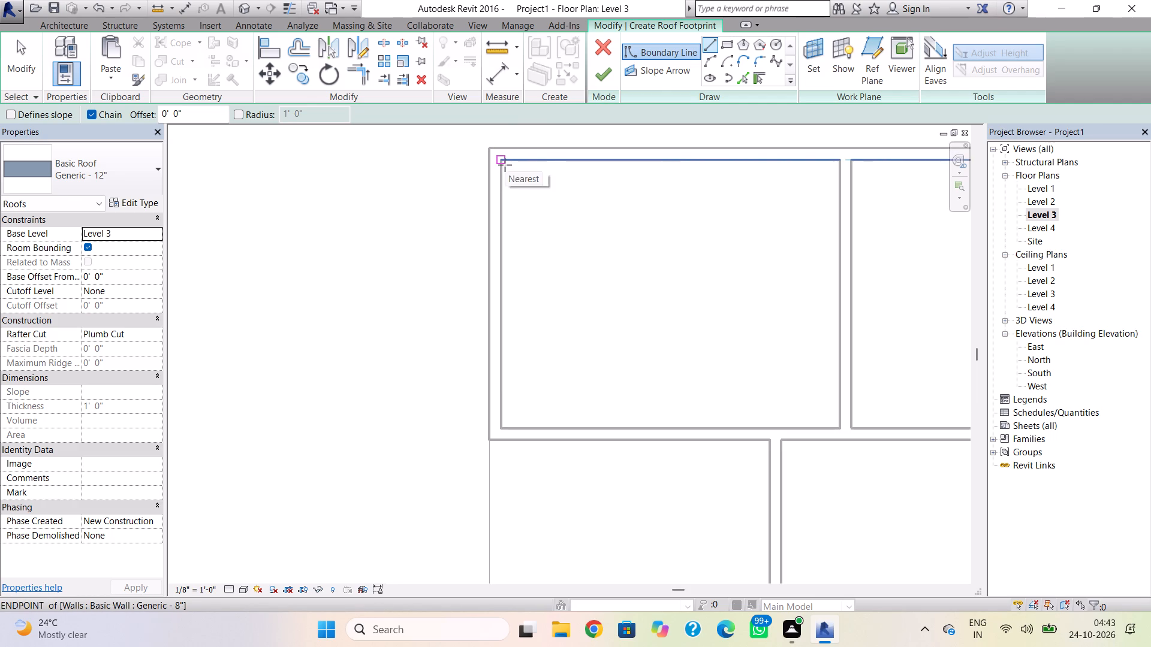
{"action": "left_click", "coordinate": [505, 165]}
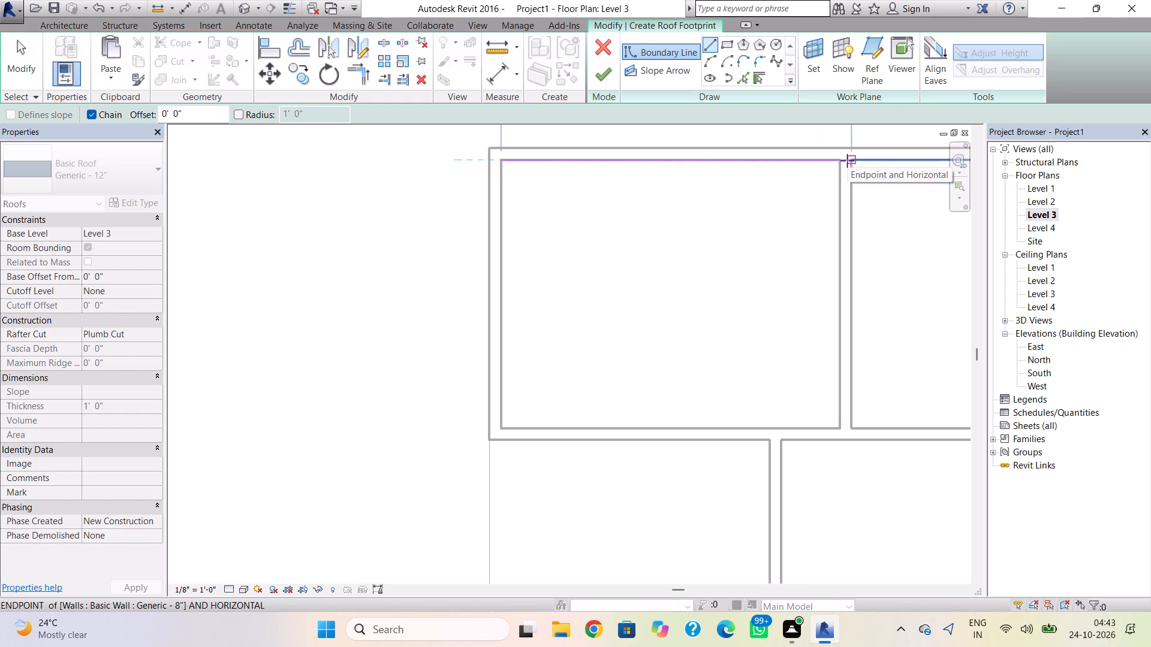
{"action": "scroll", "coordinate": [847, 161], "scroll_direction": "down", "scroll_amount": 1}
{"action": "middle_click_drag", "start_coordinate": [844, 169], "coordinate": [840, 179]}
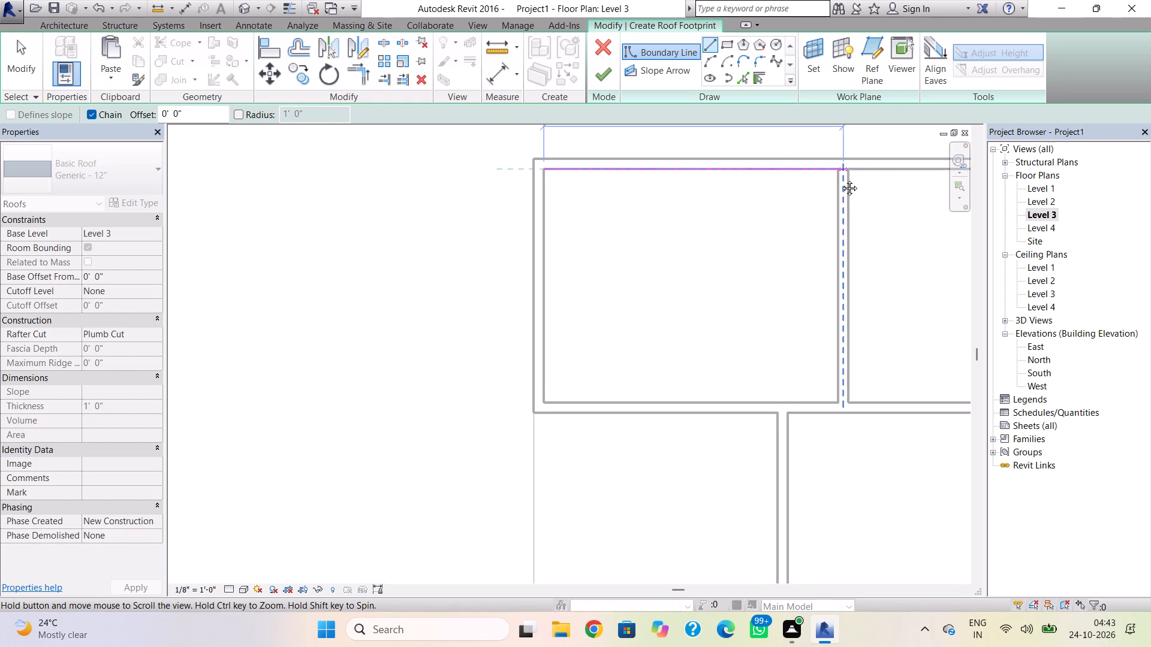
{"action": "middle_click_drag", "start_coordinate": [840, 179], "coordinate": [613, 237]}
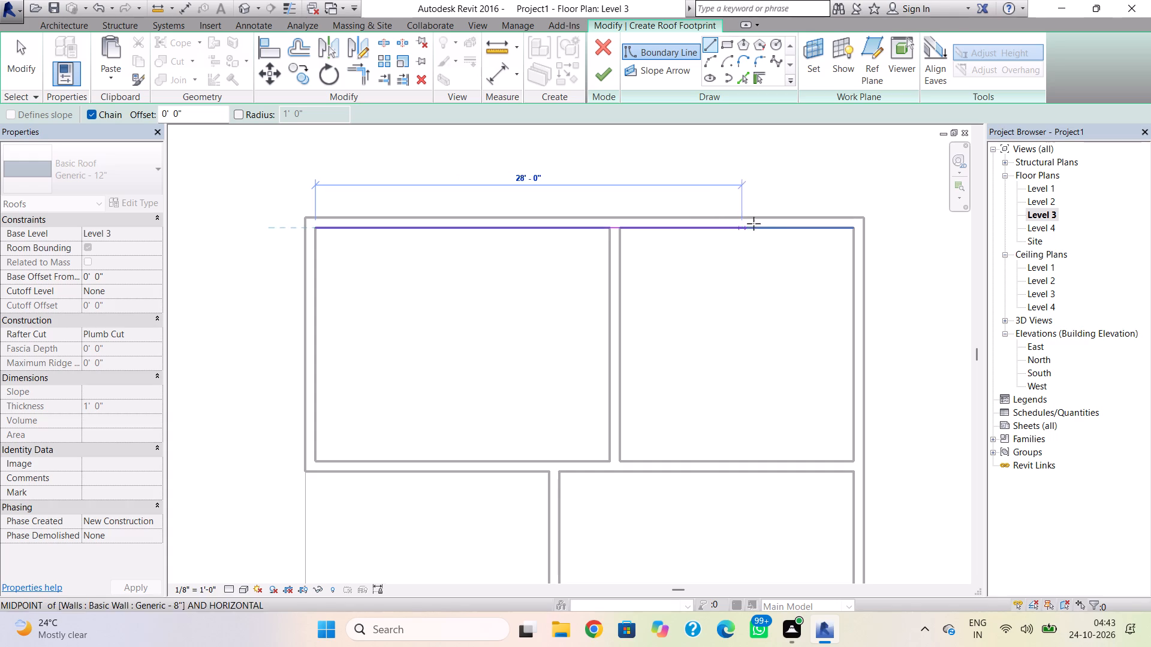
{"action": "left_click", "coordinate": [852, 226]}
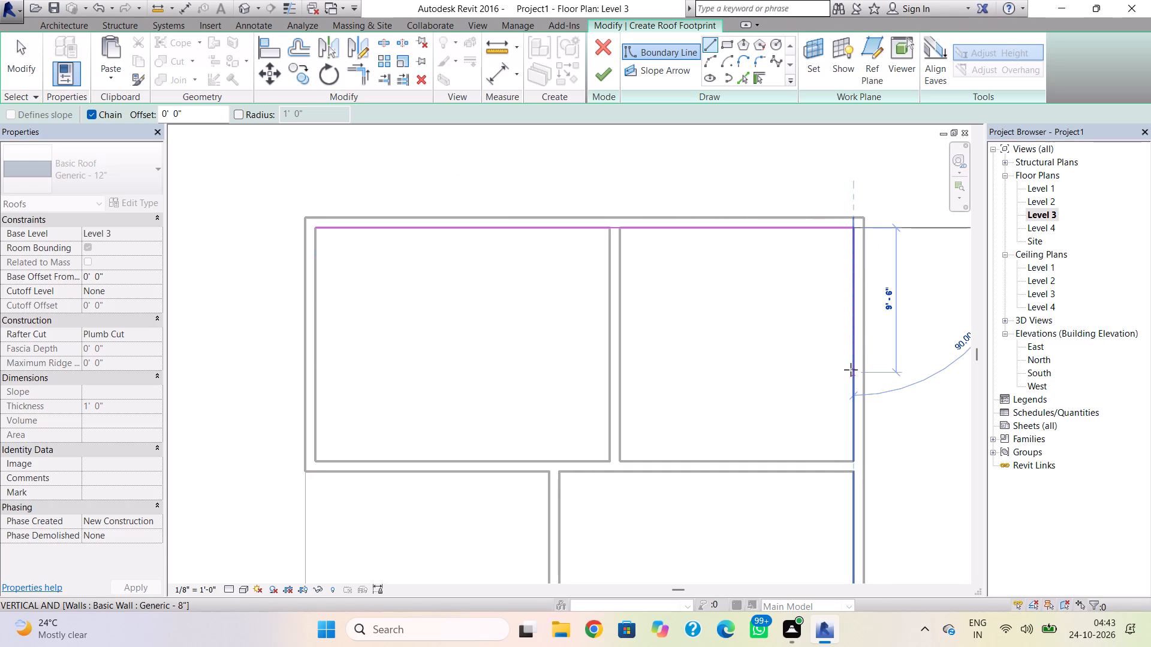
{"action": "scroll", "coordinate": [850, 376], "scroll_direction": "down", "scroll_amount": 2}
{"action": "middle_click_drag", "start_coordinate": [843, 404], "coordinate": [843, 400]}
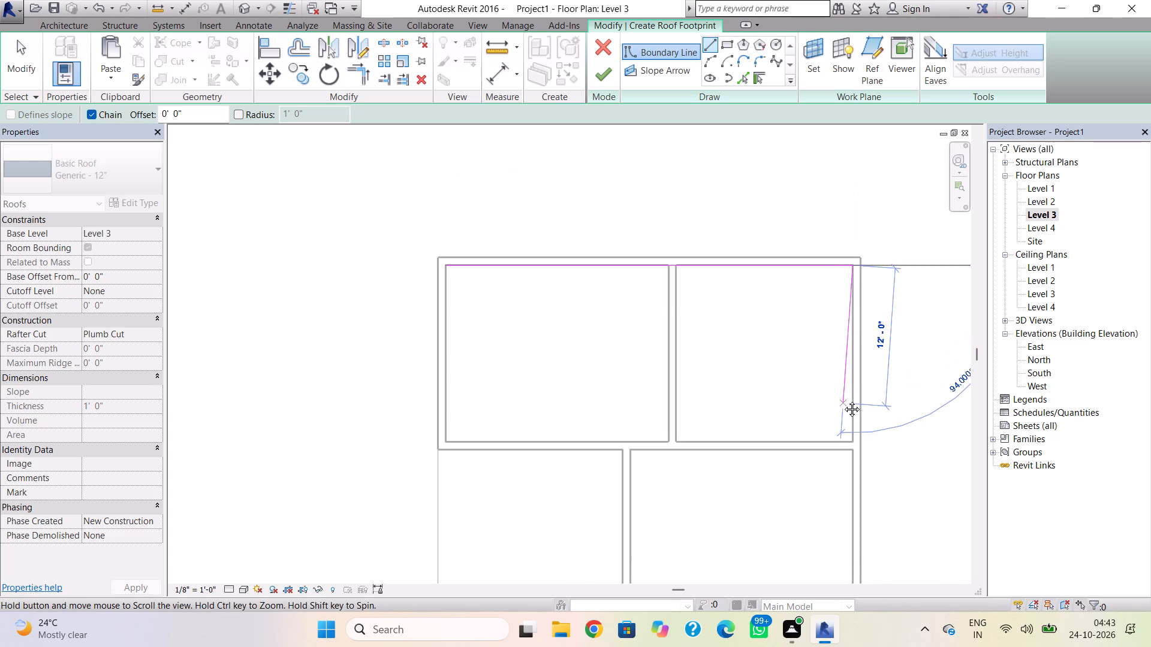
{"action": "middle_click_drag", "start_coordinate": [843, 400], "coordinate": [837, 264]}
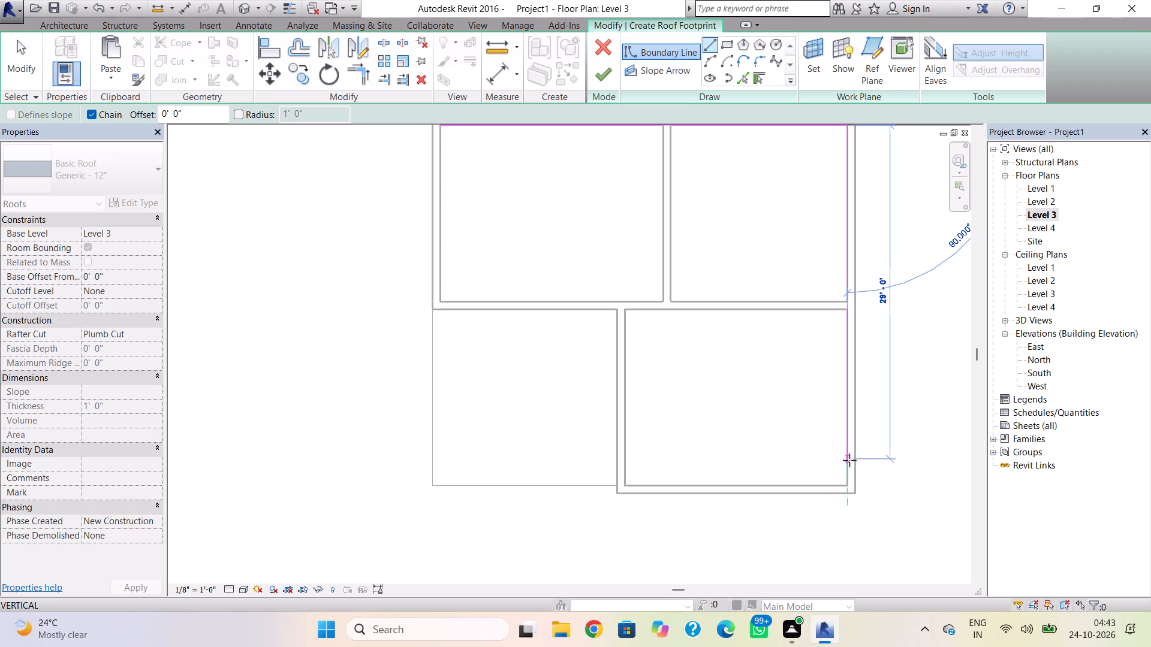
{"action": "left_click_drag", "start_coordinate": [849, 484], "coordinate": [844, 484]}
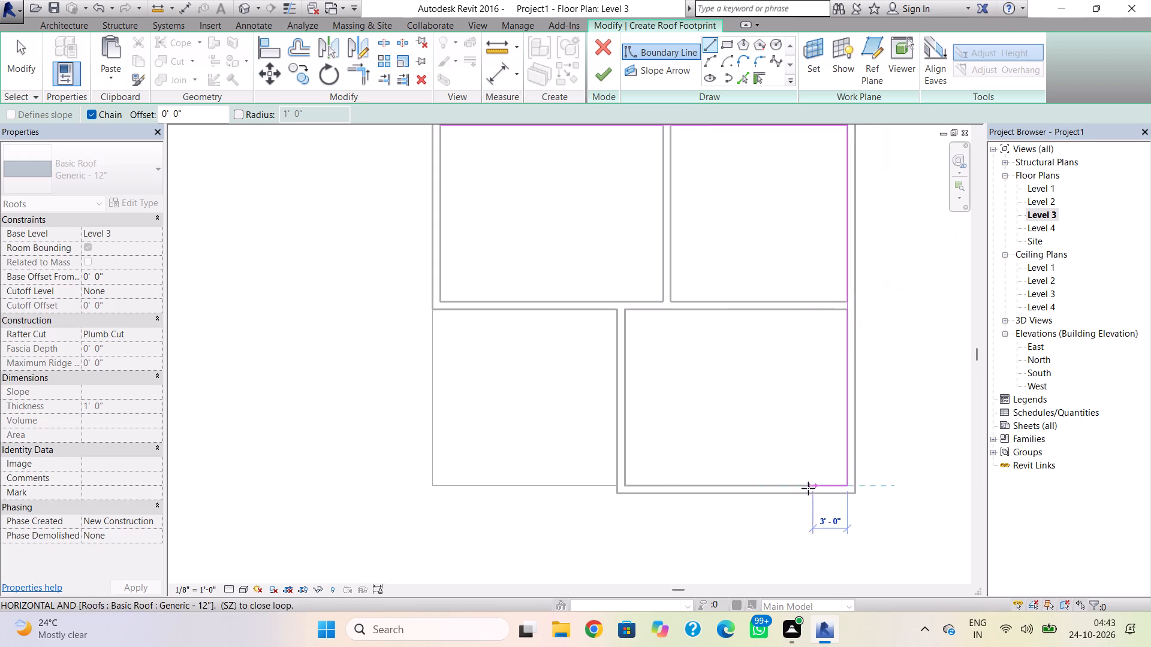
Trace the remaining roof boundary along the south room's walls and the northwest room's south and west walls, close the loop, and finish the roof.
{"action": "left_click", "coordinate": [626, 488]}
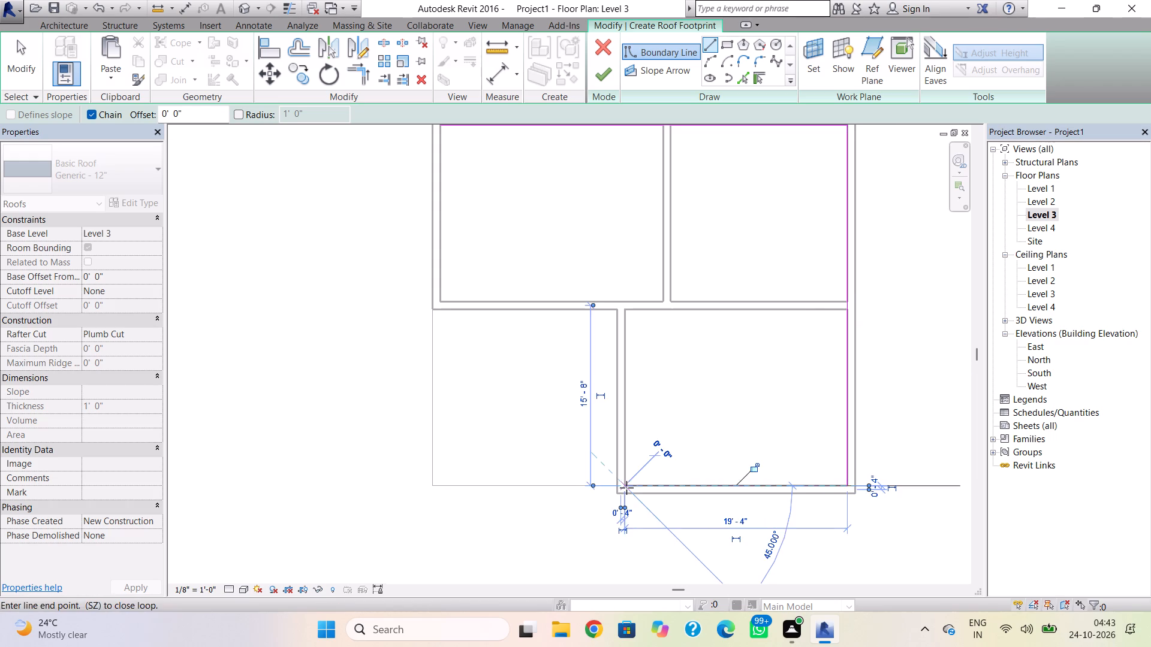
{"action": "left_click", "coordinate": [626, 312]}
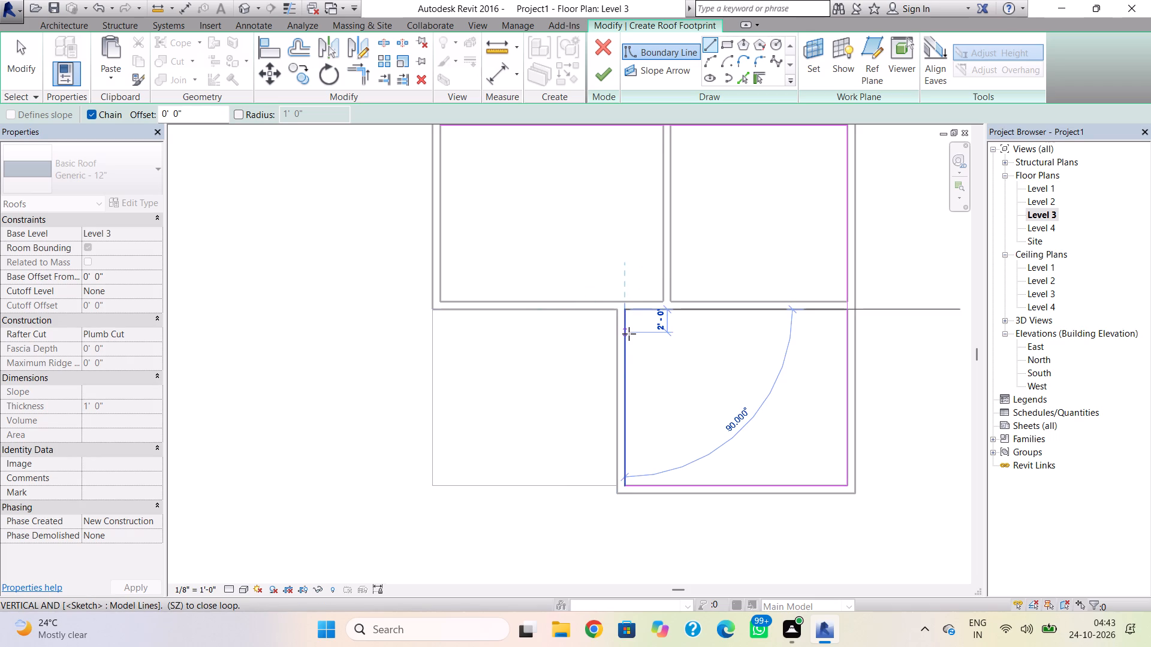
{"action": "key", "text": "ctrl+z"}
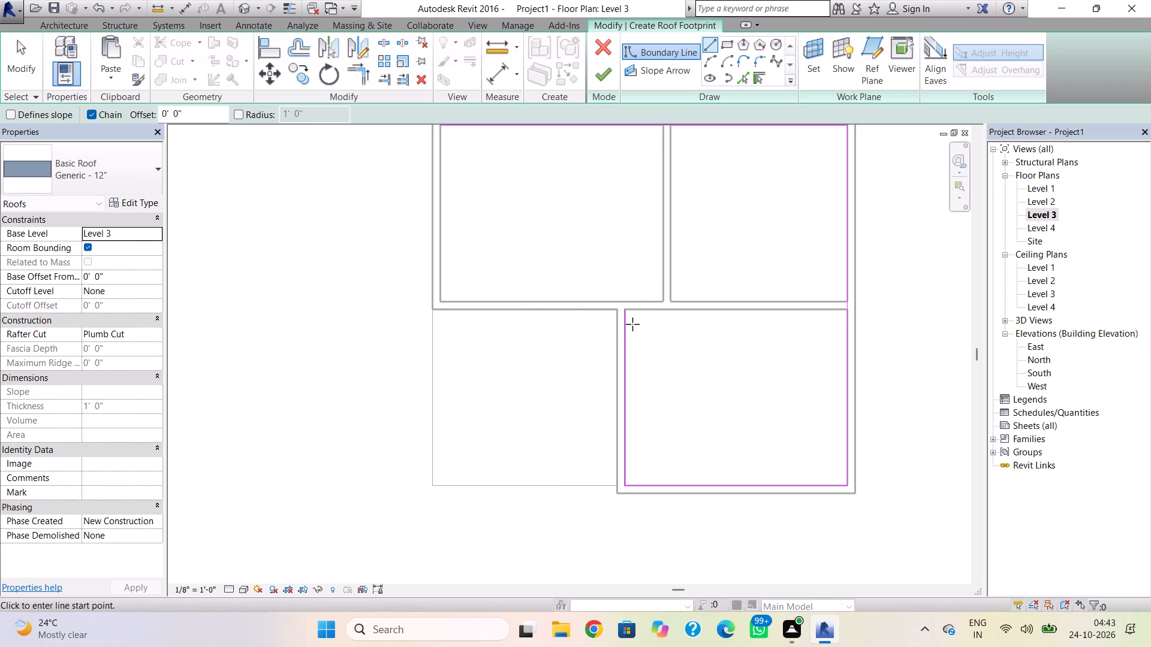
{"action": "left_click", "coordinate": [624, 313]}
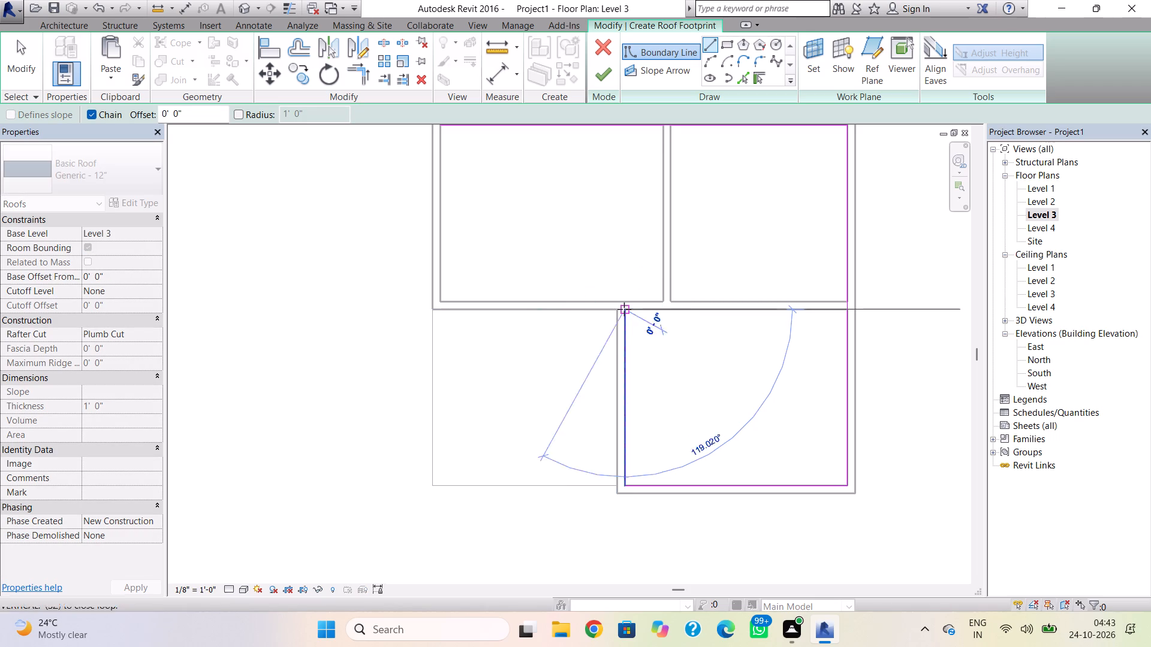
{"action": "left_click", "coordinate": [624, 301]}
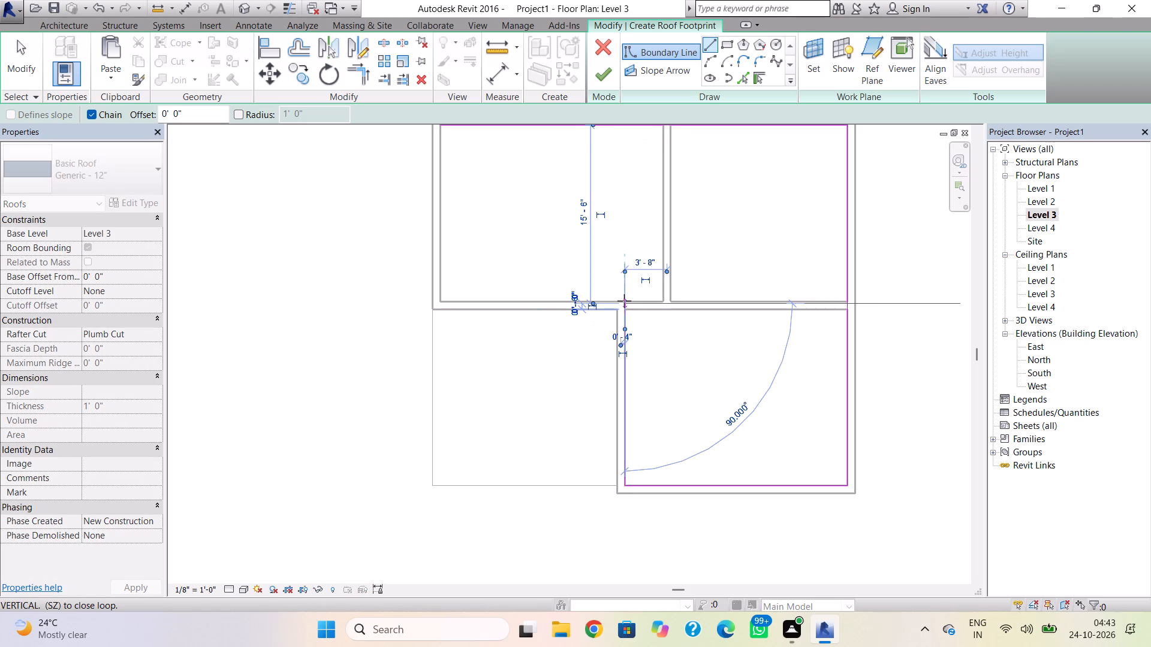
{"action": "left_click", "coordinate": [442, 304]}
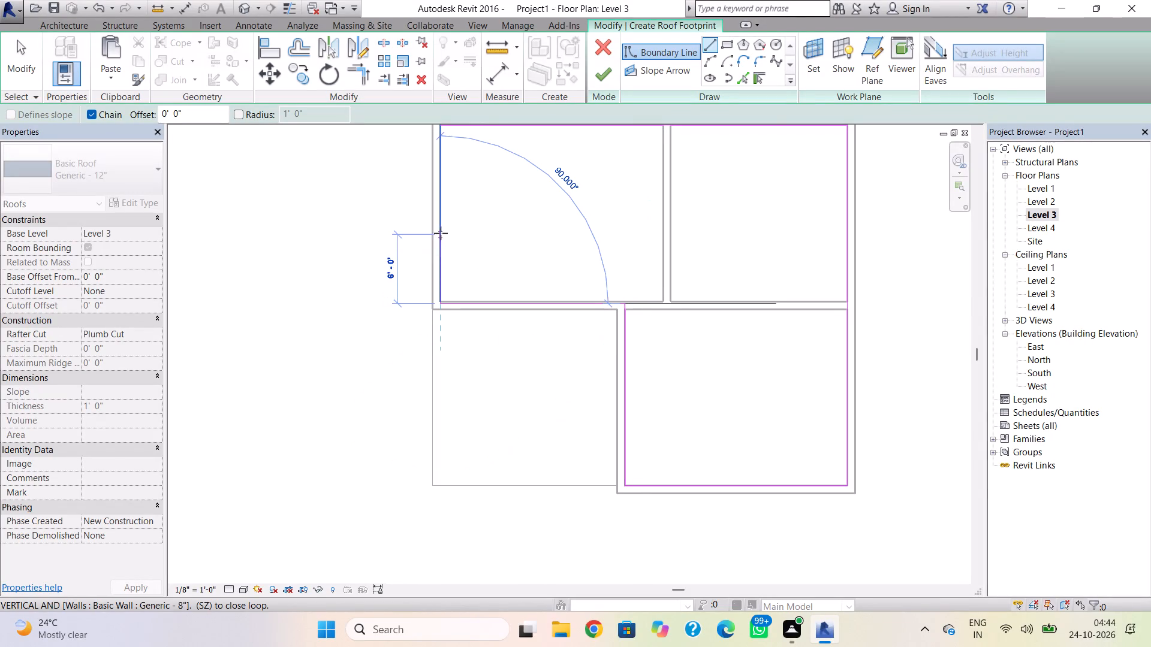
{"action": "middle_click_drag", "start_coordinate": [450, 238], "coordinate": [441, 404]}
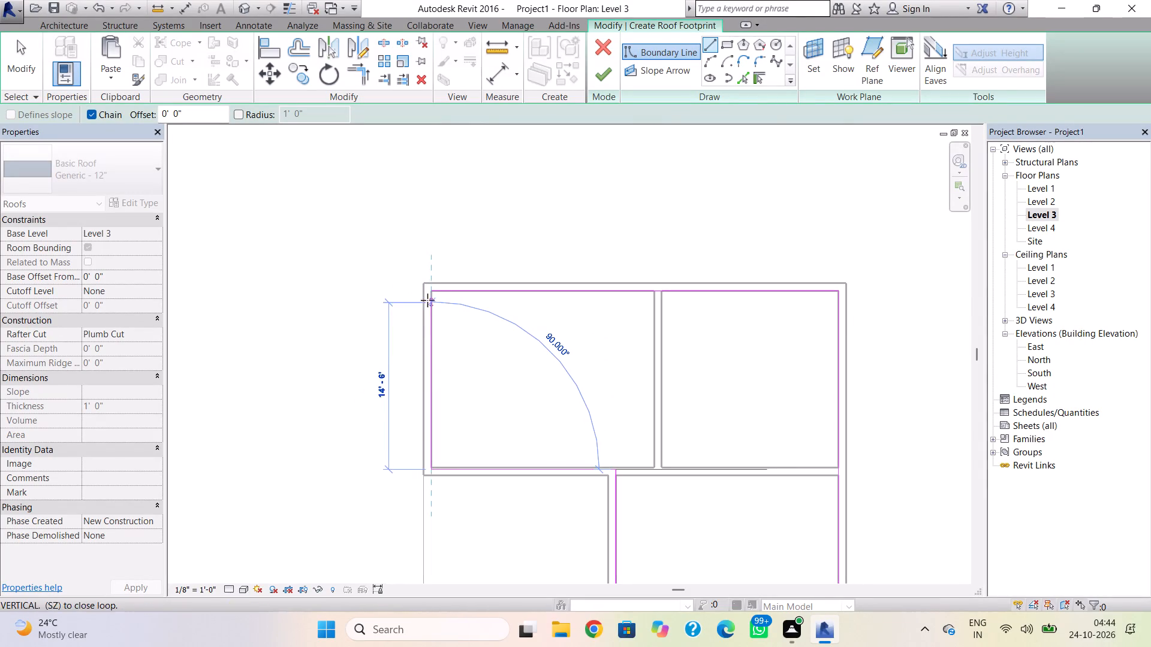
{"action": "left_click", "coordinate": [430, 293]}
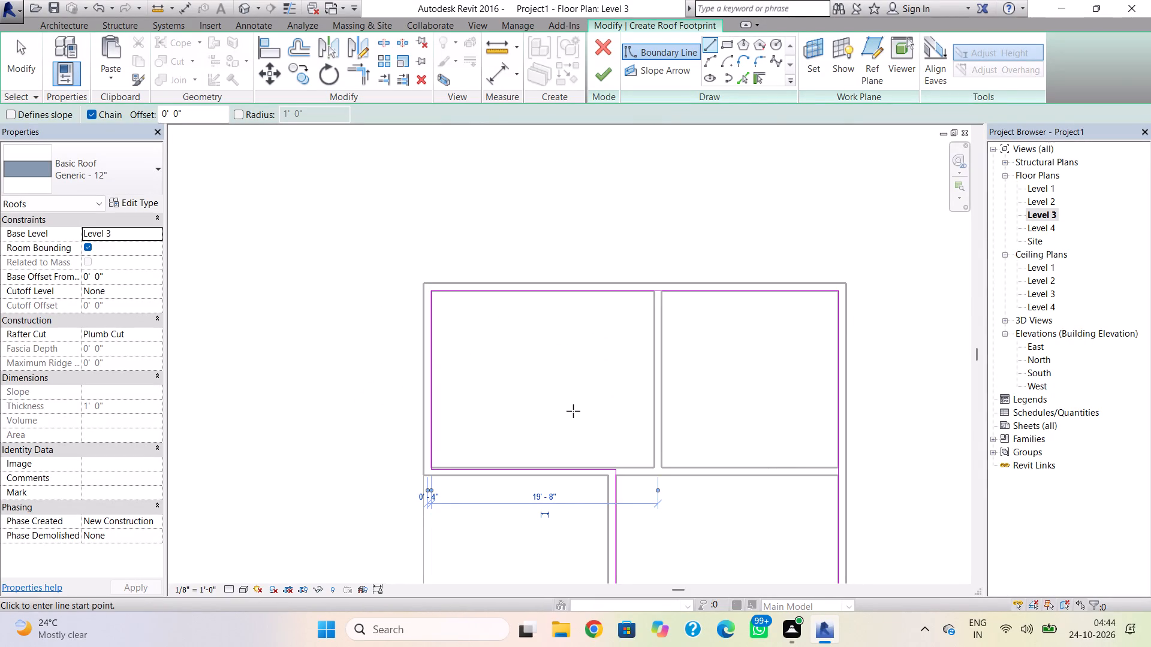
{"action": "left_click", "coordinate": [605, 80]}
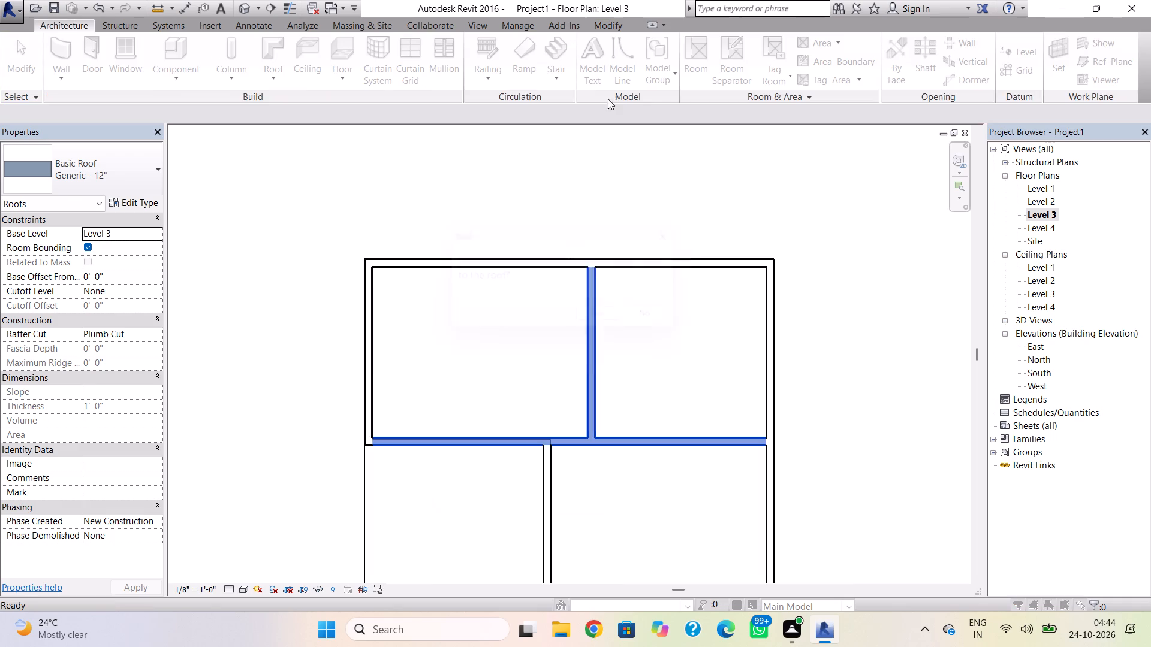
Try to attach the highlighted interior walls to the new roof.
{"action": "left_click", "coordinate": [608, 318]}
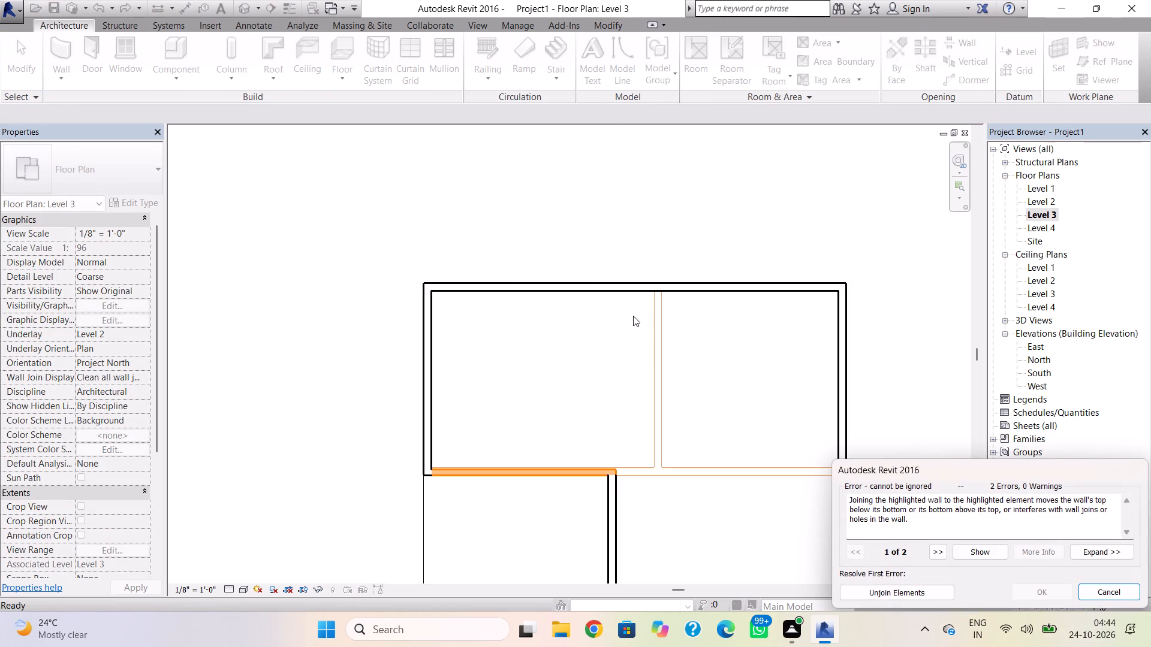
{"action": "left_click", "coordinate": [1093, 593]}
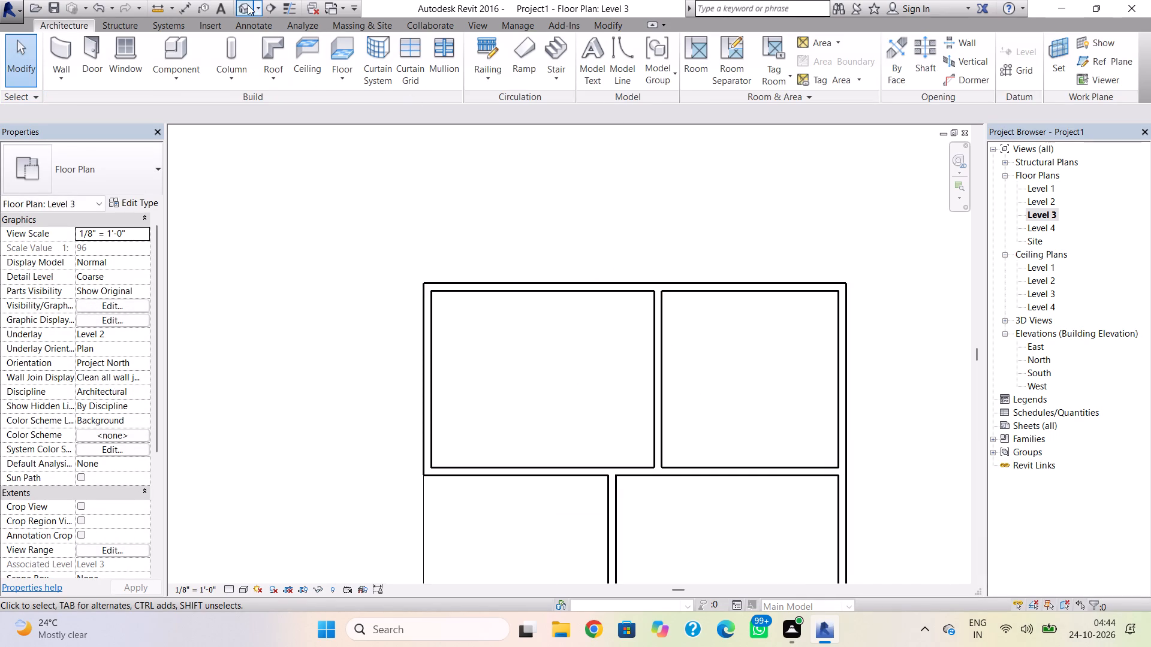
Return to the 3D view, look at the building from above the front, and set the visual style to Realistic.
{"action": "left_click", "coordinate": [243, 5]}
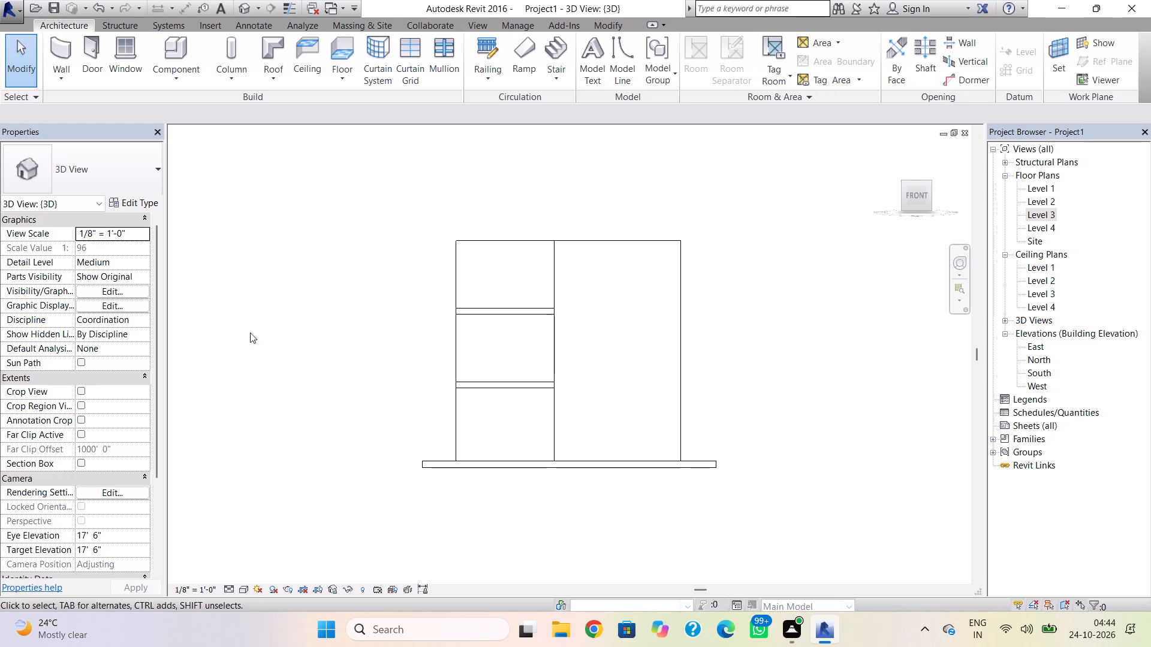
{"action": "right_click_drag", "start_coordinate": [300, 500], "coordinate": [321, 562], "text": "shift"}
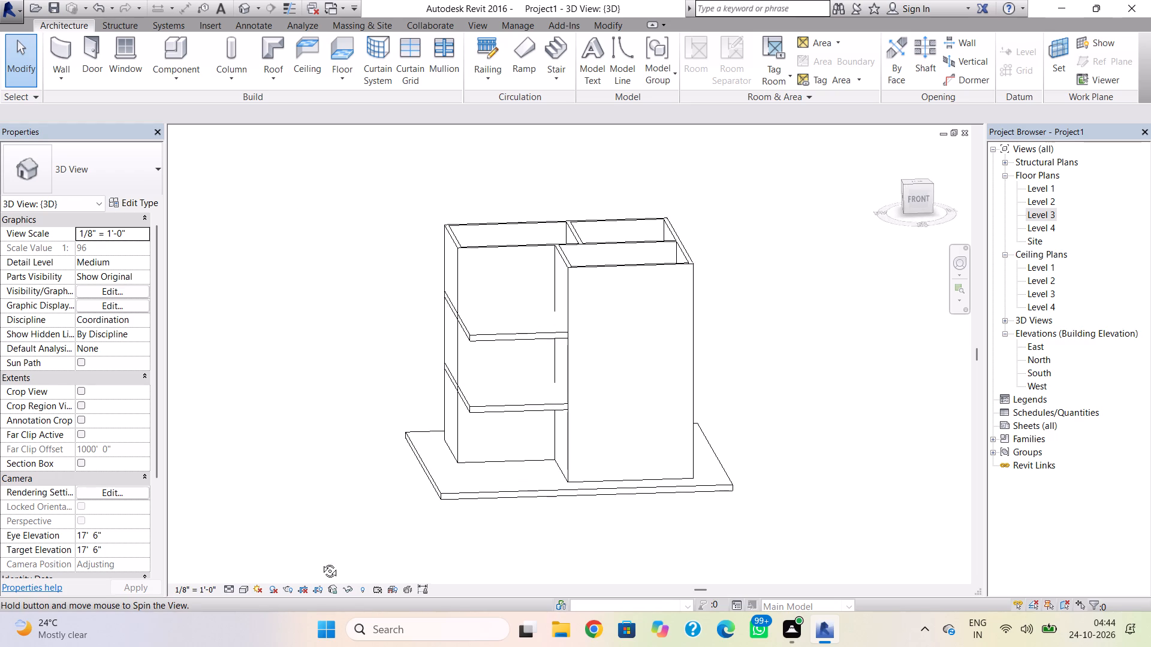
{"action": "right_click_drag", "start_coordinate": [321, 562], "coordinate": [302, 564], "text": "shift"}
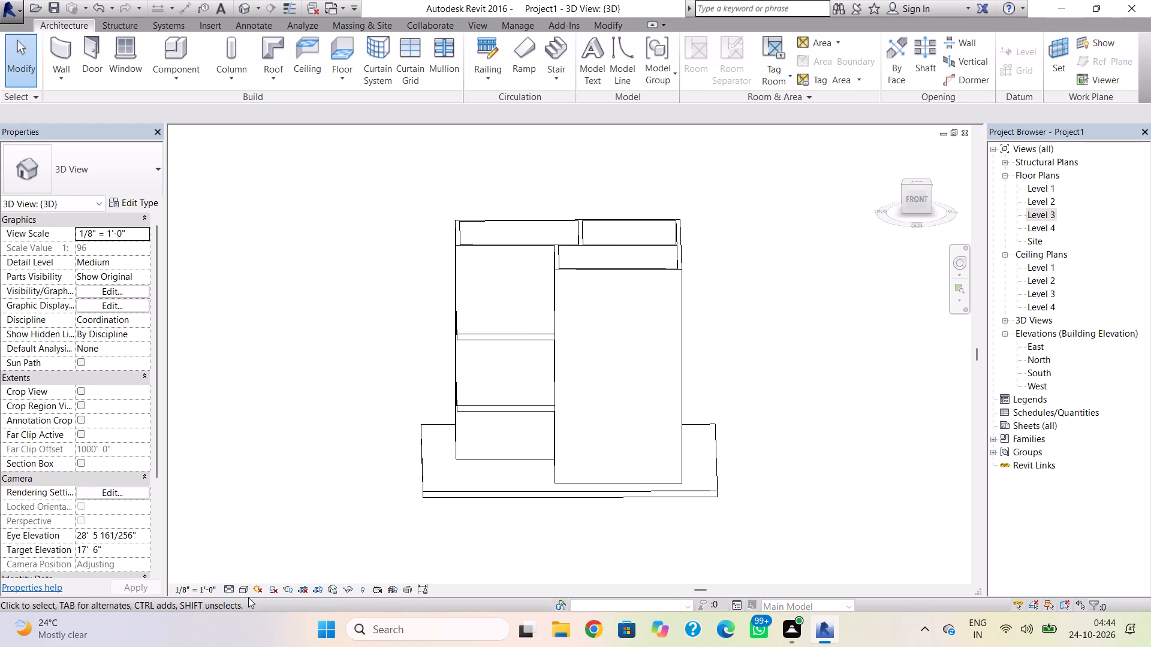
{"action": "left_click", "coordinate": [245, 589]}
{"action": "left_click", "coordinate": [291, 558]}
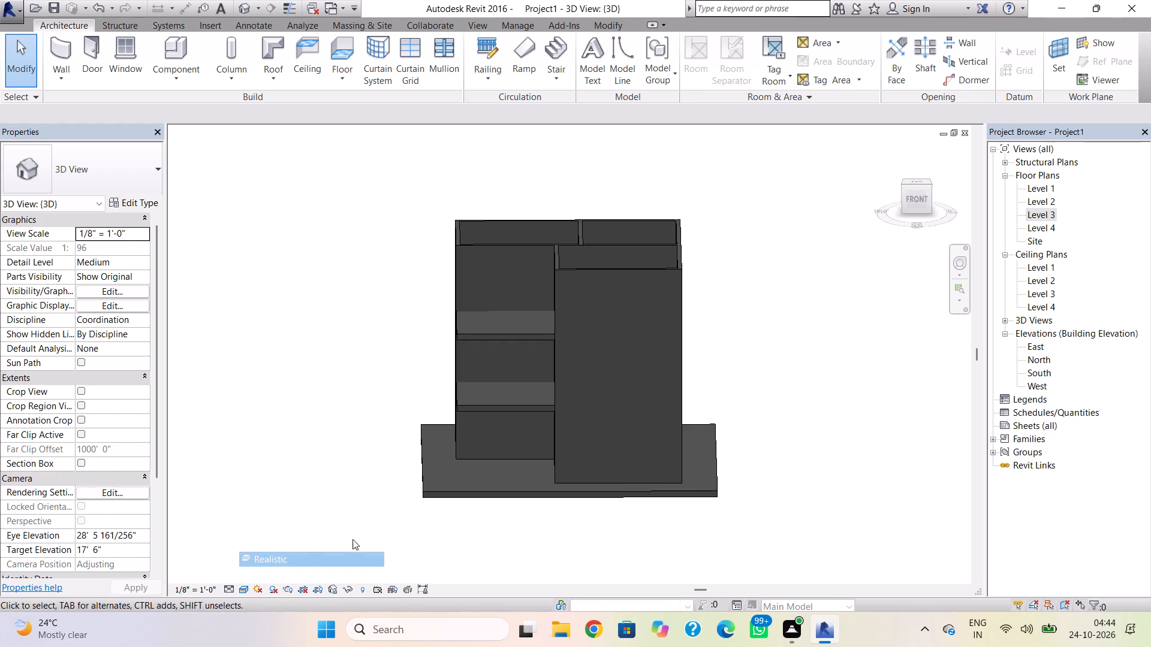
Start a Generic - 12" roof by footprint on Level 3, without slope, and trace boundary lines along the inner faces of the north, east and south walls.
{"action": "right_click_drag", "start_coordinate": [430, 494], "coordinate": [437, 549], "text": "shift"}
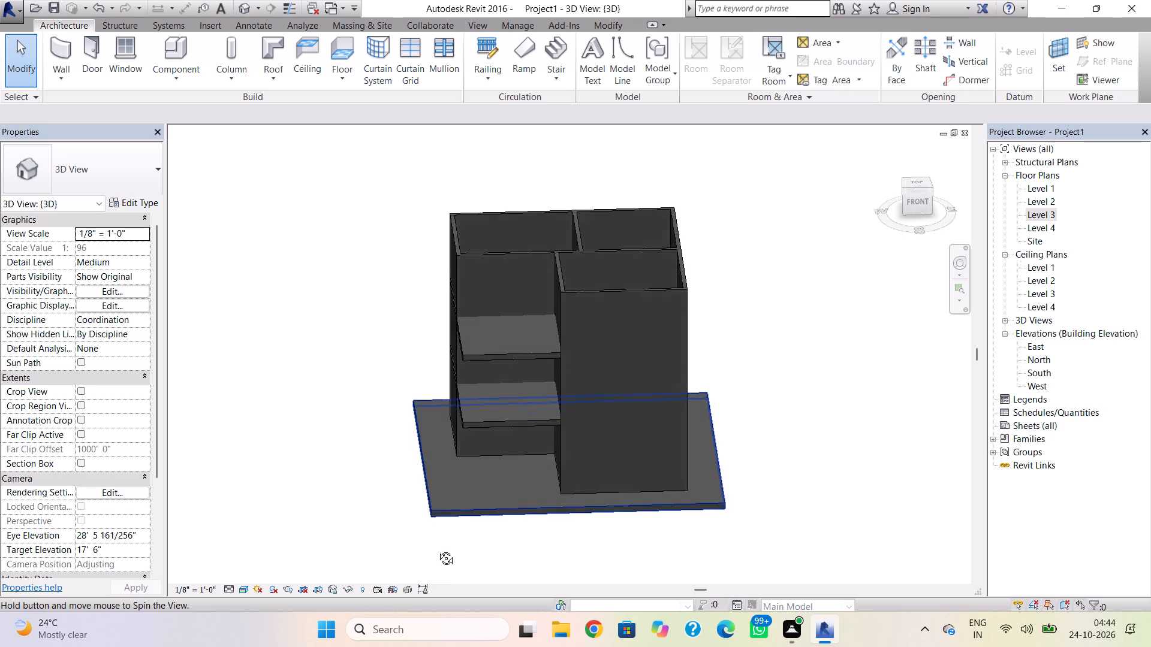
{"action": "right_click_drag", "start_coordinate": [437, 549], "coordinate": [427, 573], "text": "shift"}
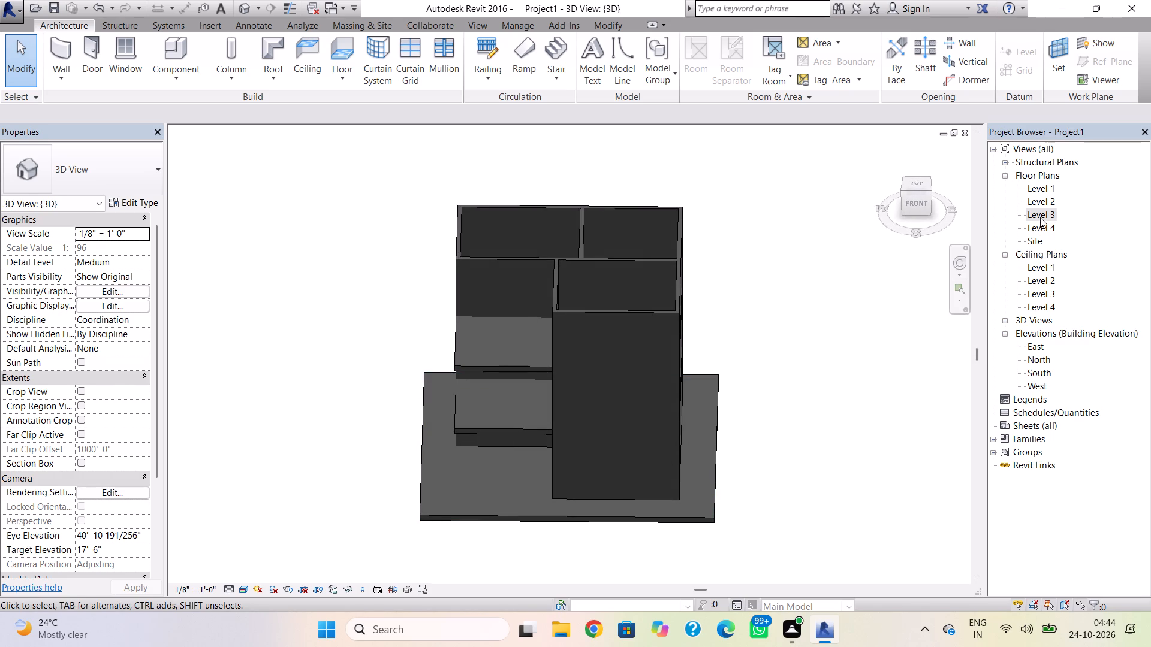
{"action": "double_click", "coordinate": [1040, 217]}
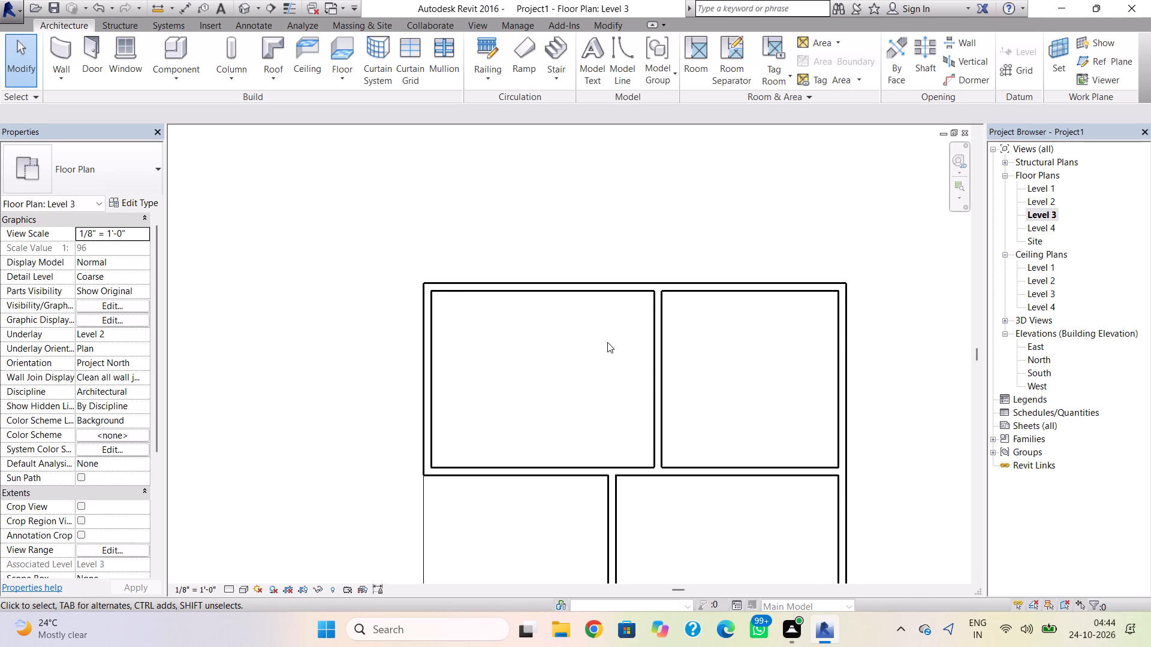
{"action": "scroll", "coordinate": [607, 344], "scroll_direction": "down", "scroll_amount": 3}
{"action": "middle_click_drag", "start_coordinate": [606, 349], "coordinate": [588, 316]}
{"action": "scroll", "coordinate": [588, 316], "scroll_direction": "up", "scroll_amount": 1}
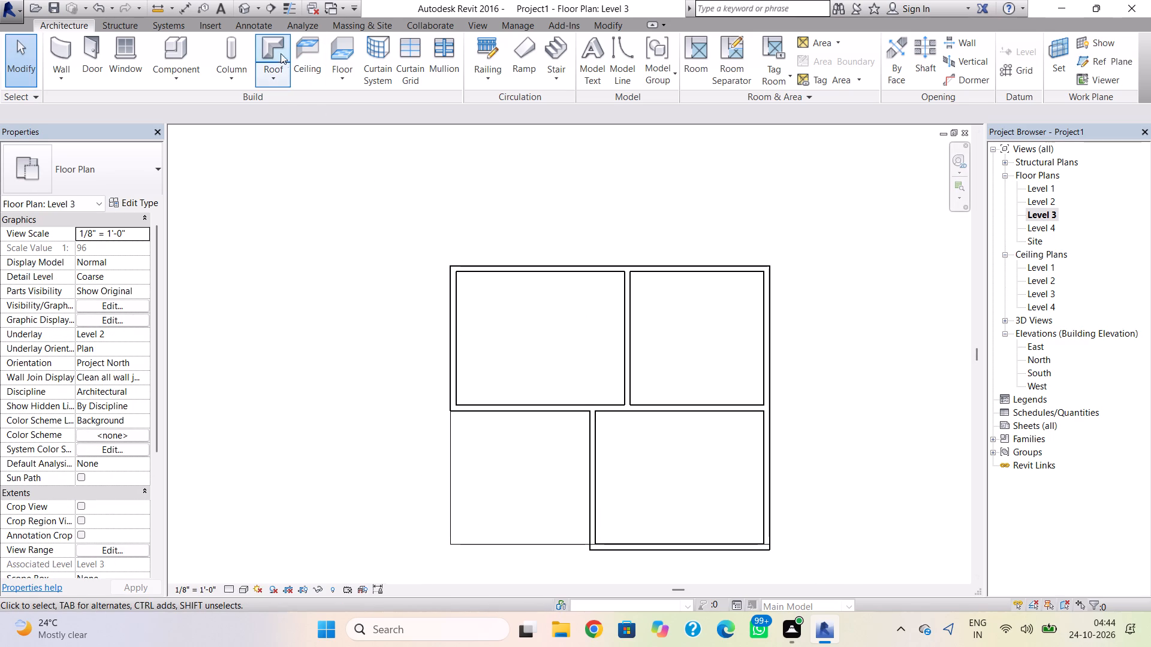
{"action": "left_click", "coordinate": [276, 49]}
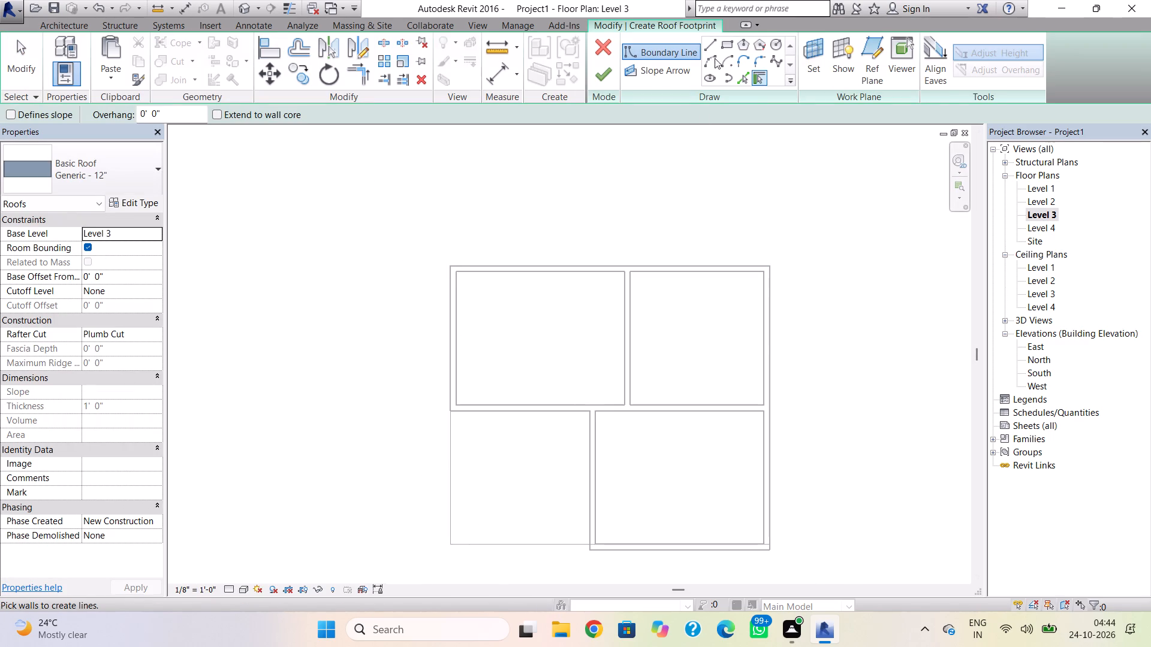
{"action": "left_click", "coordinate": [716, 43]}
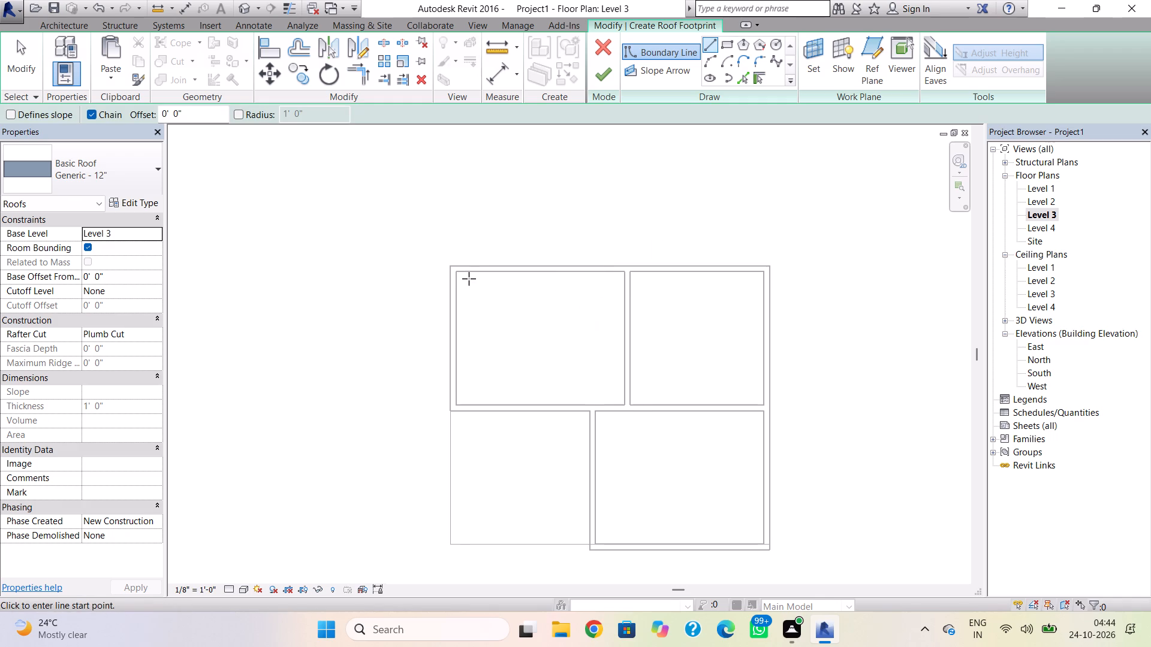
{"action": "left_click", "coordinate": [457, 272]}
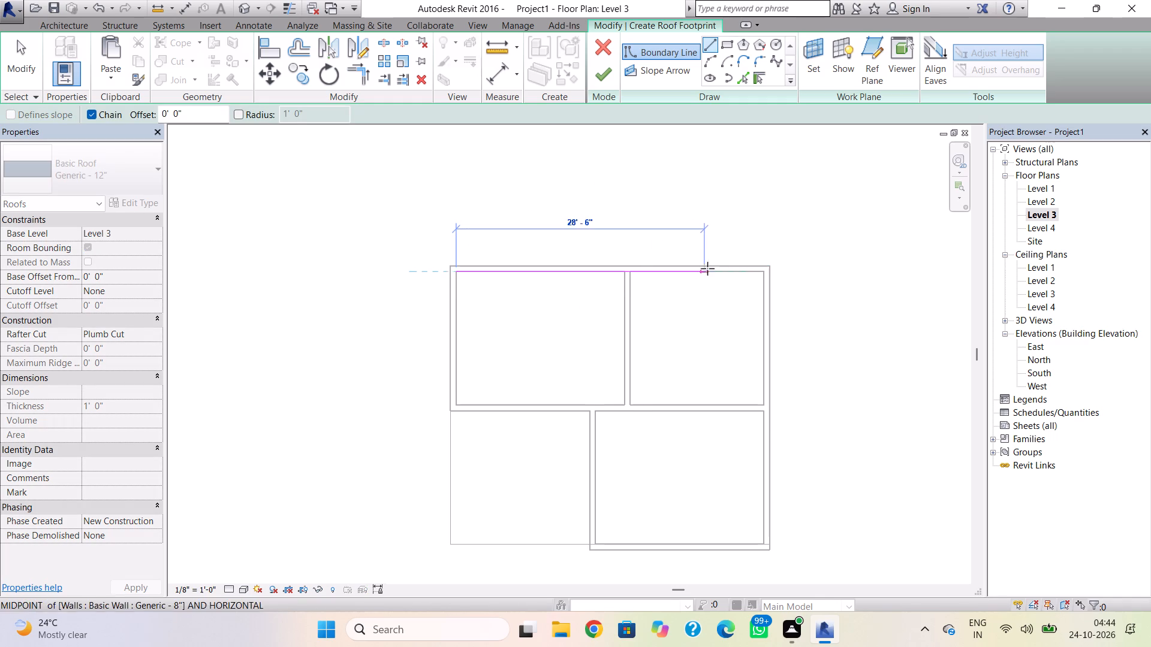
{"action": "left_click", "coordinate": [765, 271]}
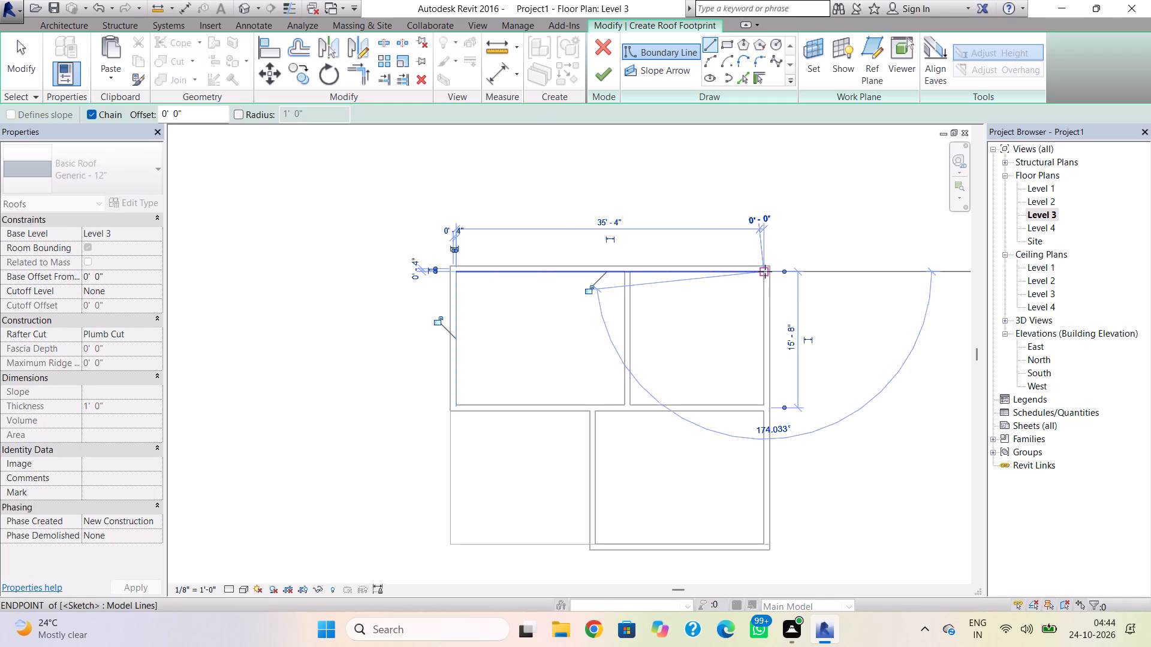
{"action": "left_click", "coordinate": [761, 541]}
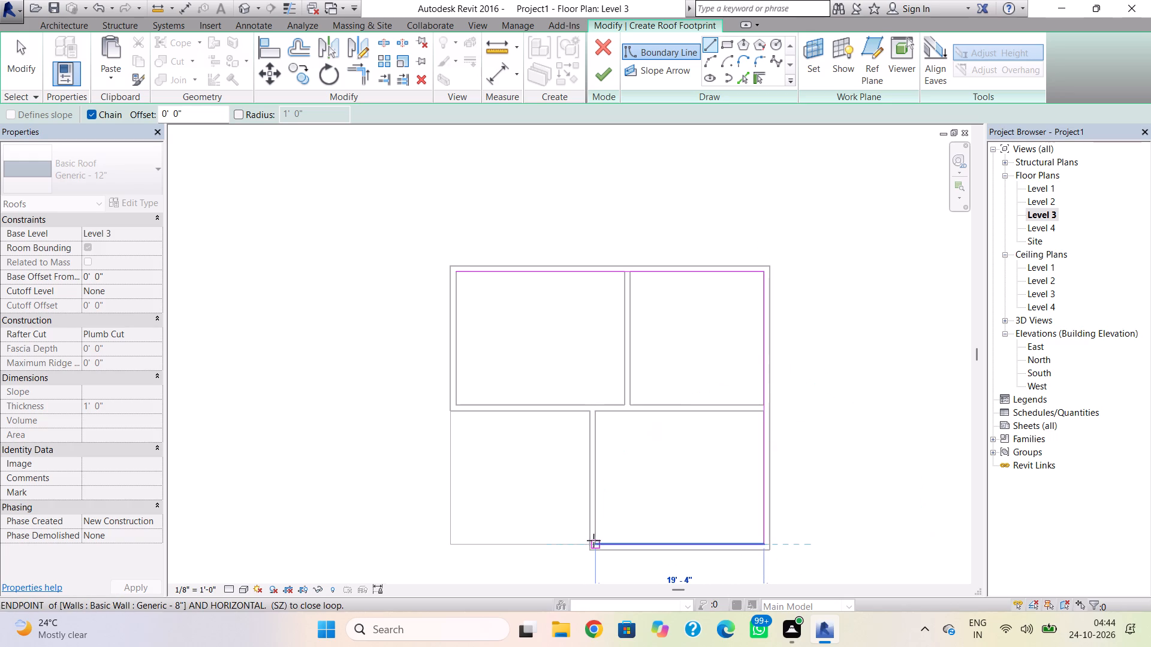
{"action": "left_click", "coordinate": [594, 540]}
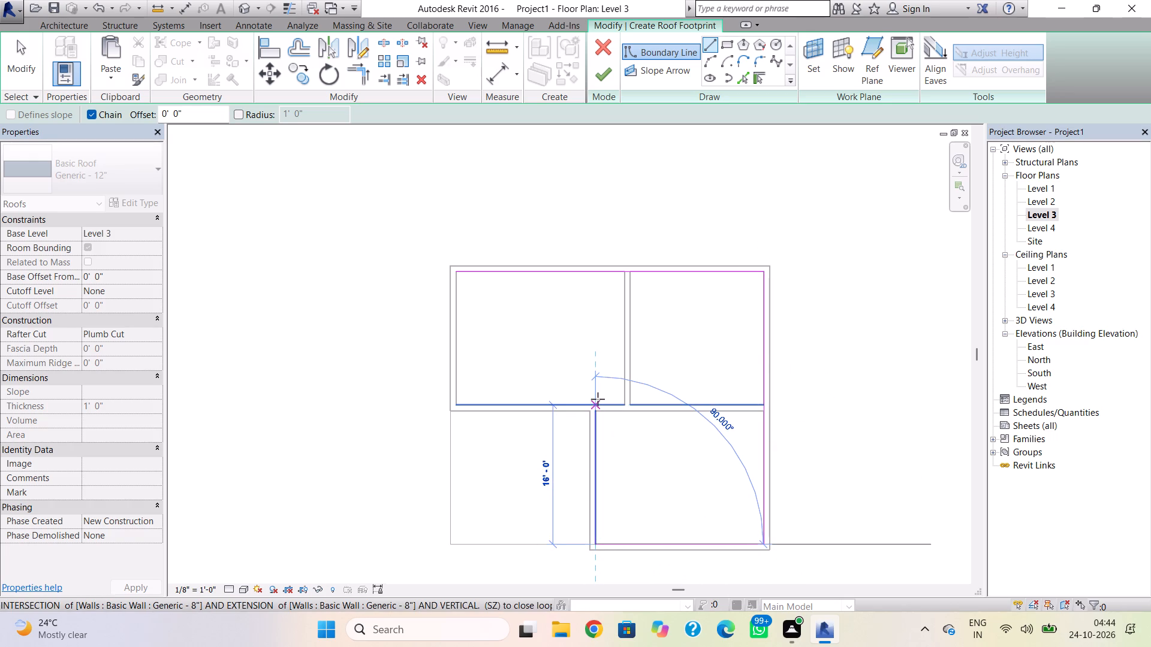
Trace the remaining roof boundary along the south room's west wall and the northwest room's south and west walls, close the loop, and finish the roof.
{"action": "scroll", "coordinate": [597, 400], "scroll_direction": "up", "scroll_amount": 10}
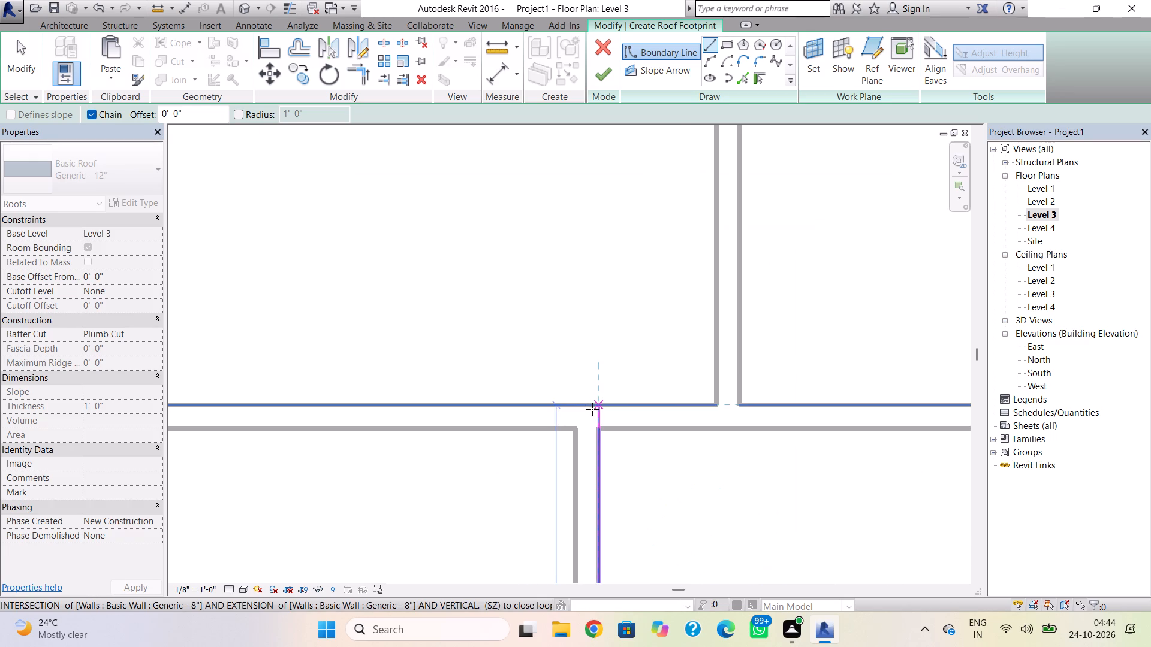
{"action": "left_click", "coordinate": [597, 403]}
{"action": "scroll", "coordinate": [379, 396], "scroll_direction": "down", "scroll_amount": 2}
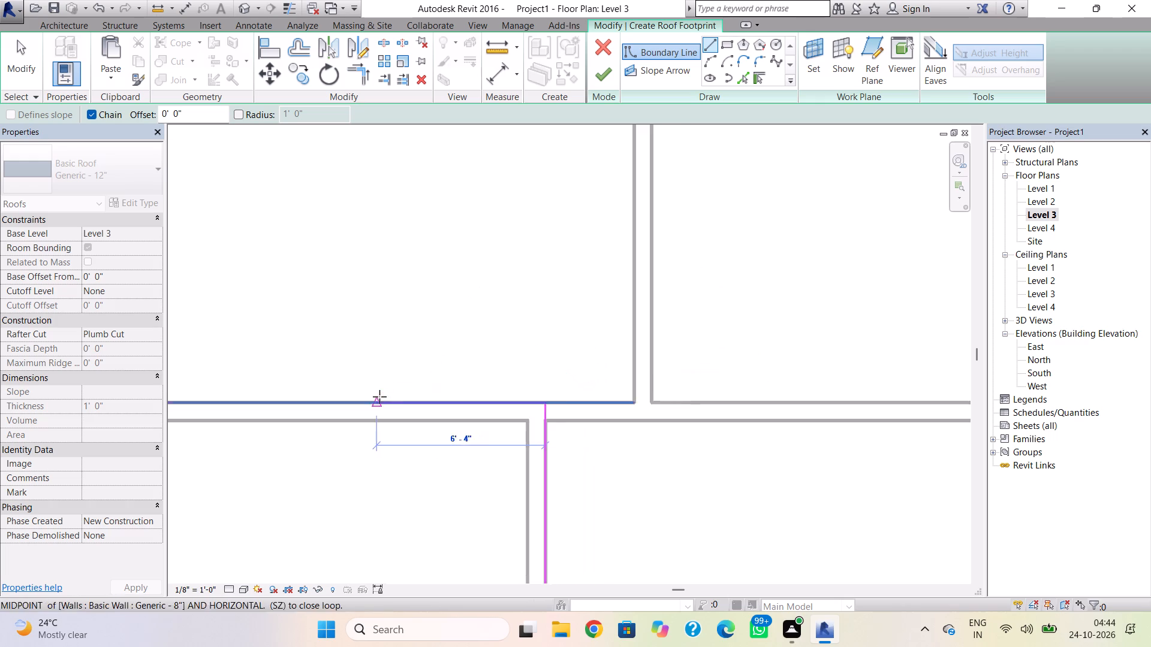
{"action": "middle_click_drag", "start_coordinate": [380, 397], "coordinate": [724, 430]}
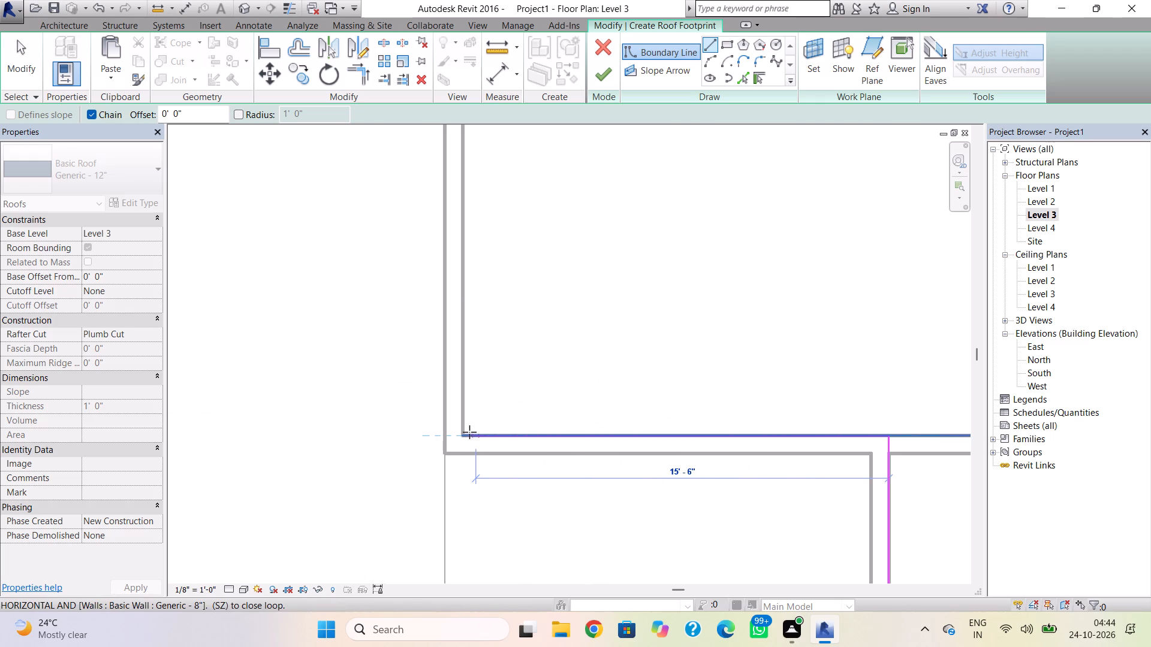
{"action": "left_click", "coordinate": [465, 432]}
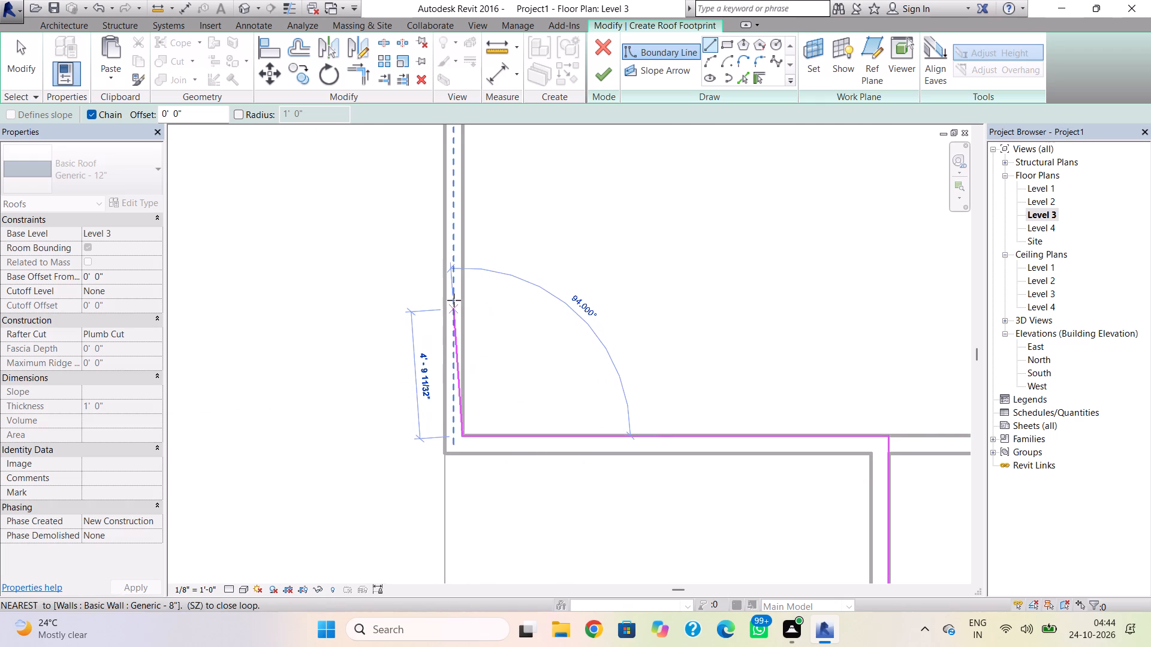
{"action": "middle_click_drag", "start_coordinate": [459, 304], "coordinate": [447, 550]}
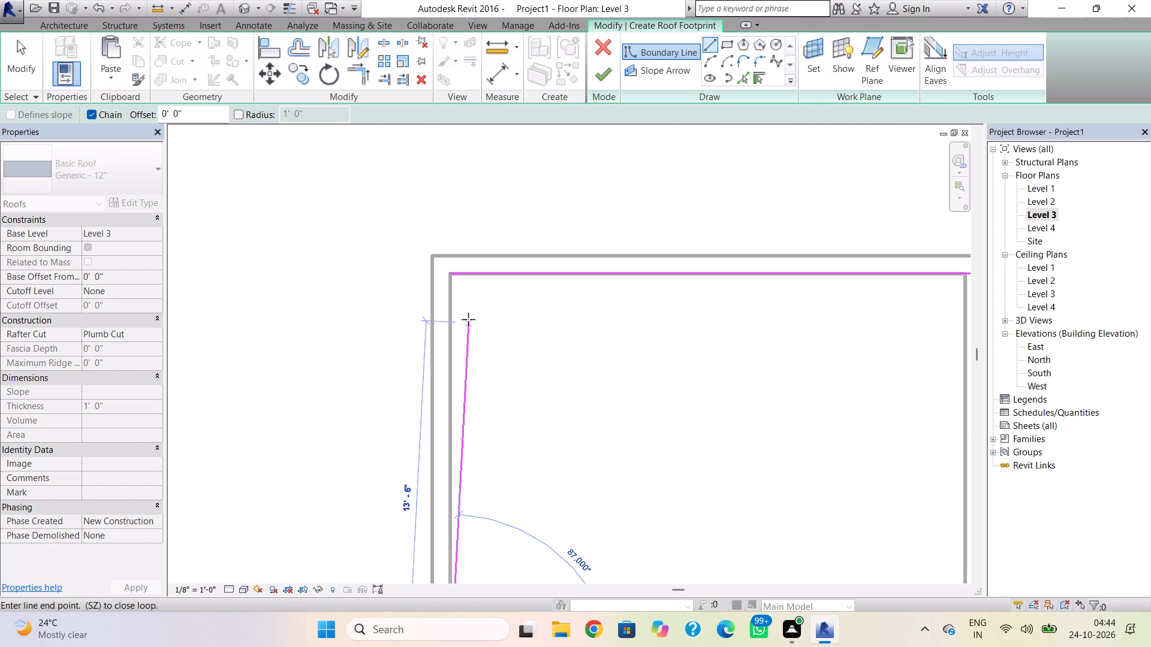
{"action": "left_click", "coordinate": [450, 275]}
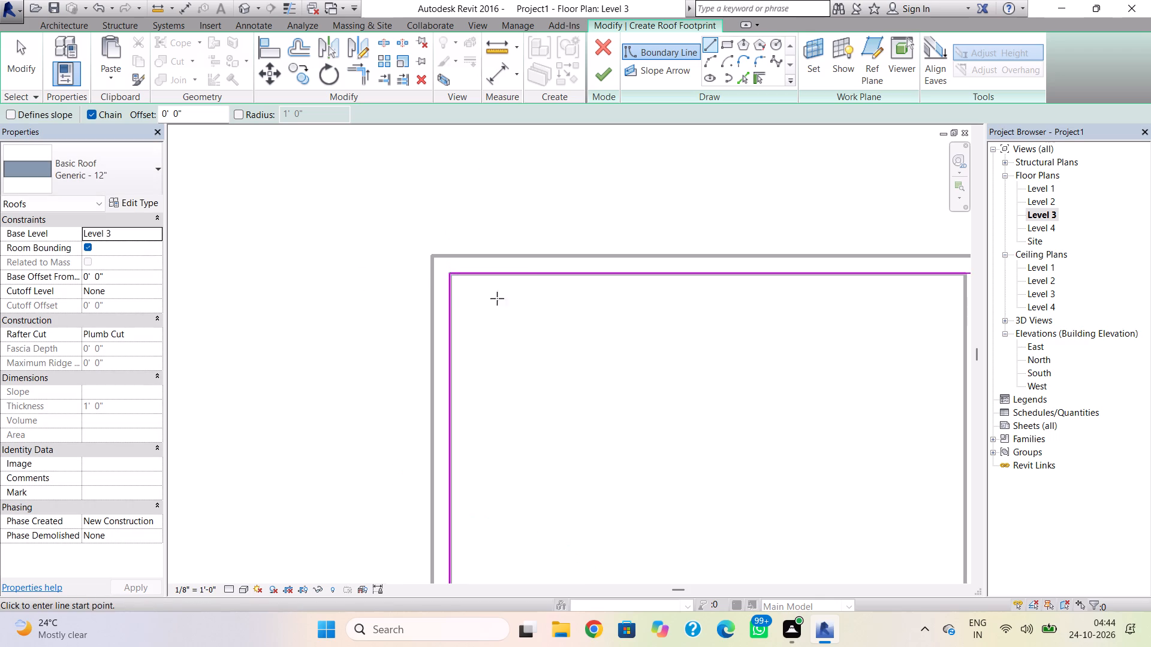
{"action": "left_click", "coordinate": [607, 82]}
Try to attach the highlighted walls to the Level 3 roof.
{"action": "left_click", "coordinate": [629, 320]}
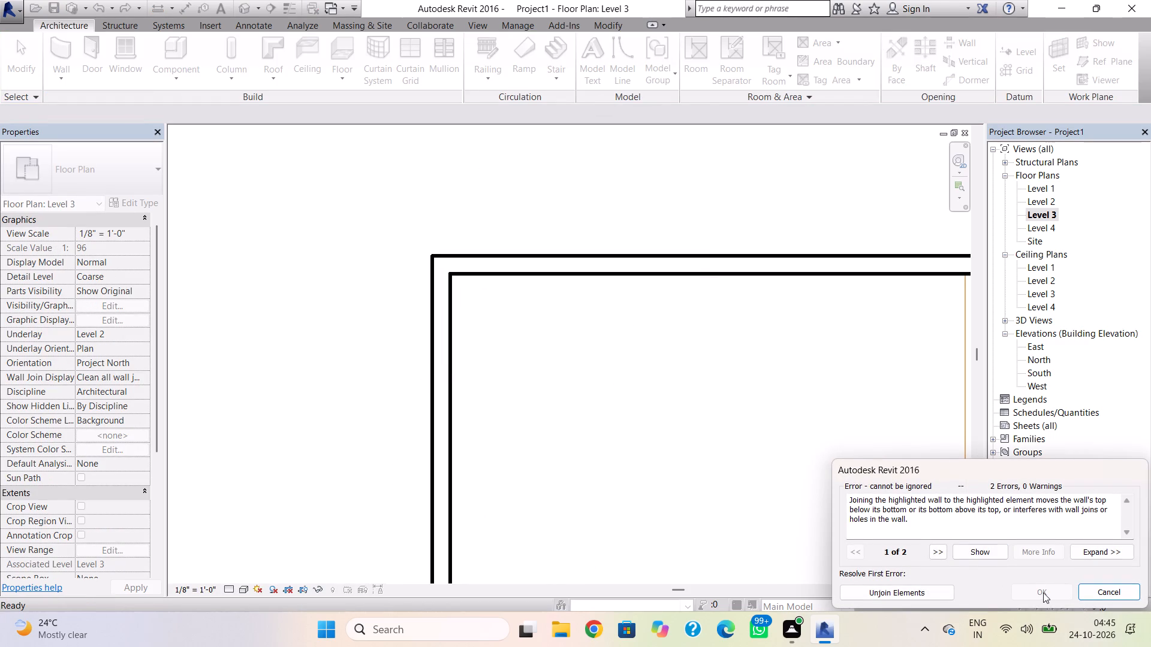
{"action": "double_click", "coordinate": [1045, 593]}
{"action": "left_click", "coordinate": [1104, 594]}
Start a Generic - 12" roof by footprint on Level 4, without slope, and sketch a 36'-8" by 32'-8" rectangular boundary around the building's outer corners.
{"action": "scroll", "coordinate": [605, 445], "scroll_direction": "down", "scroll_amount": 3}
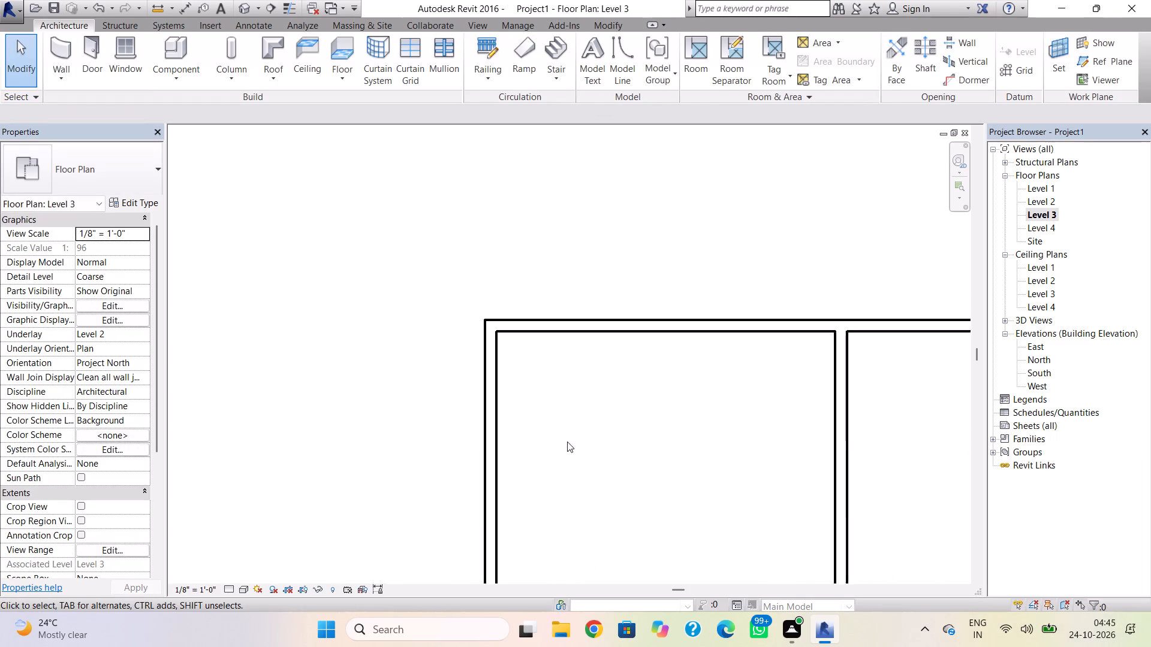
{"action": "scroll", "coordinate": [567, 442], "scroll_direction": "down", "scroll_amount": 1}
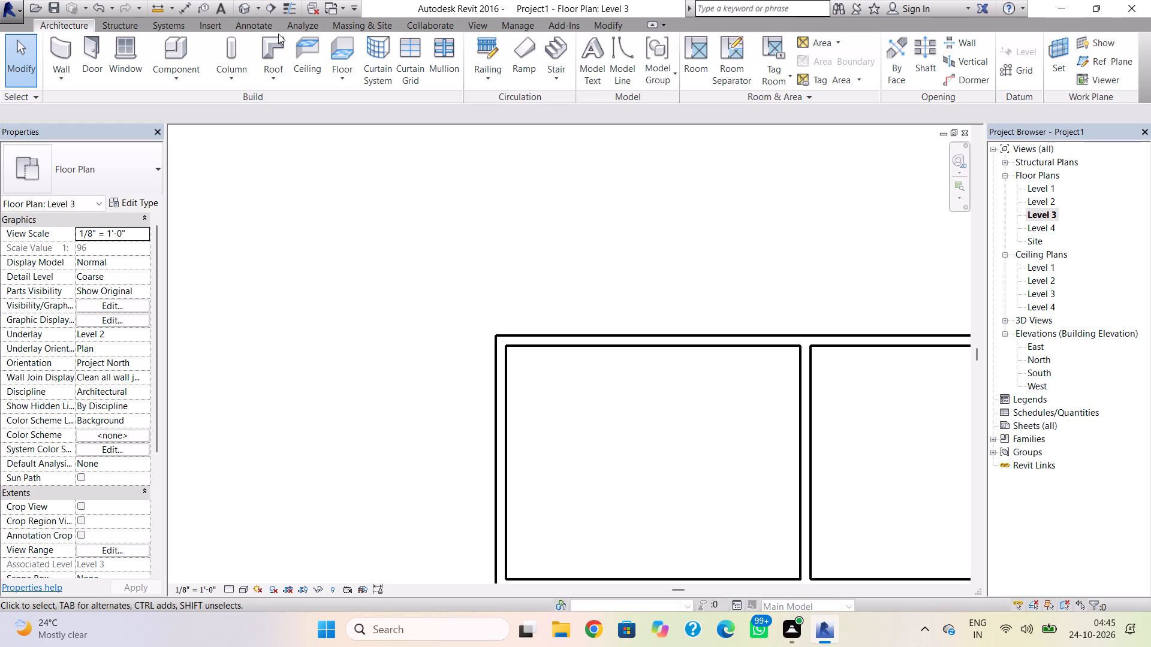
{"action": "left_click", "coordinate": [251, 11]}
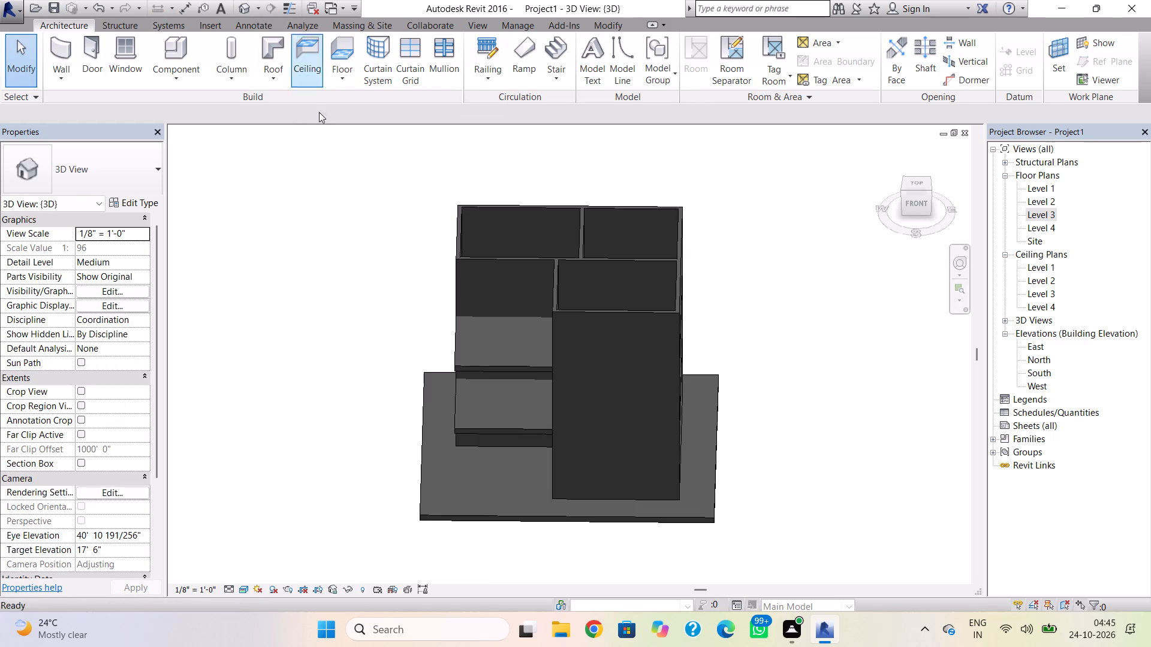
{"action": "left_click", "coordinate": [265, 47]}
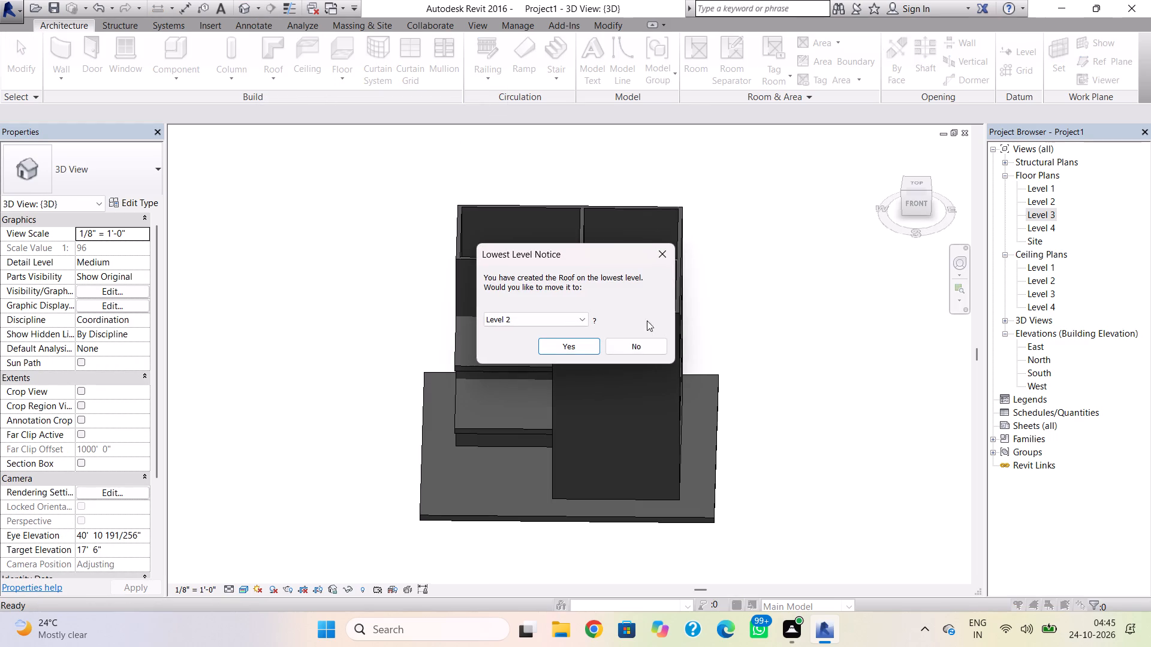
{"action": "left_click", "coordinate": [569, 322]}
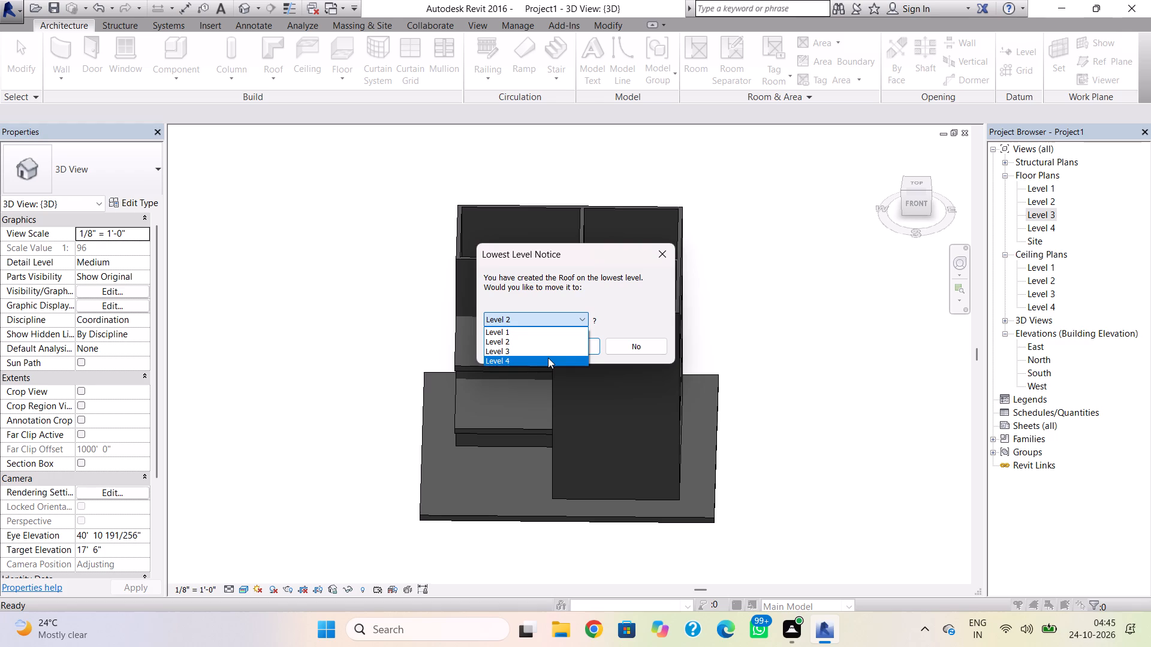
{"action": "left_click", "coordinate": [548, 358]}
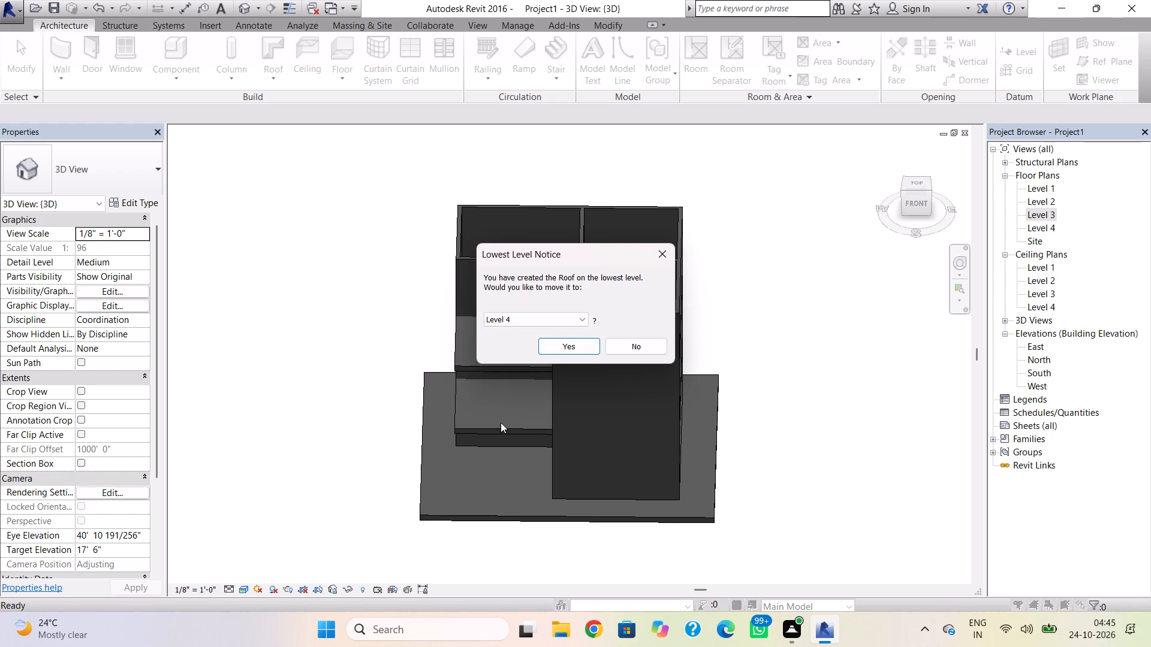
{"action": "left_click", "coordinate": [550, 341]}
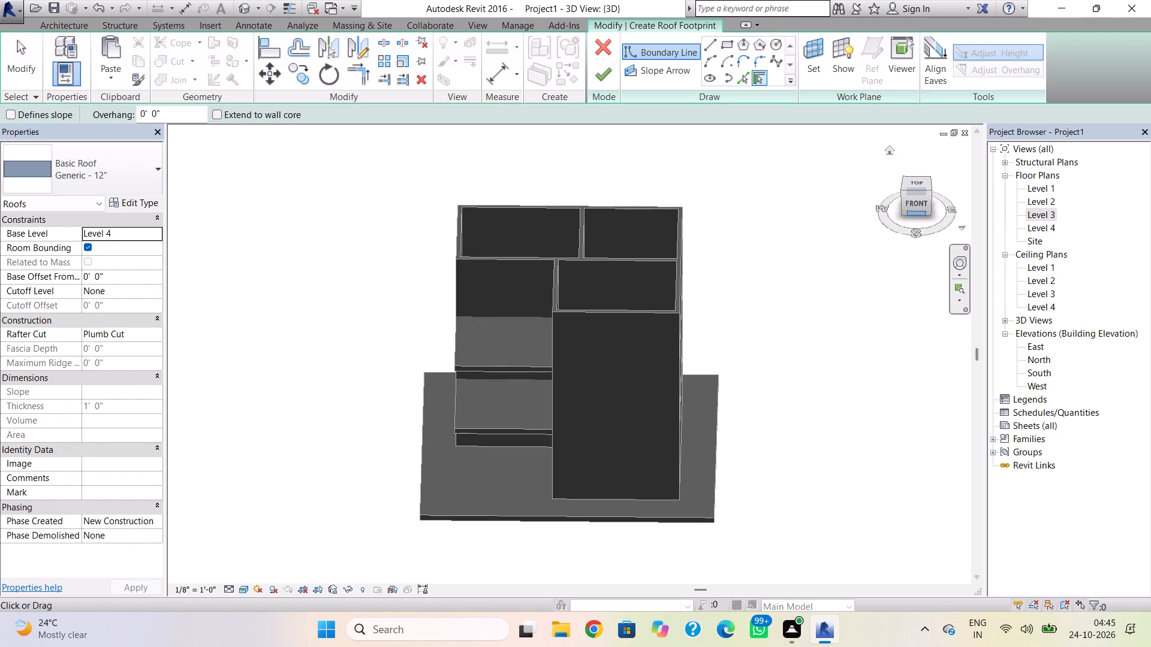
{"action": "double_click", "coordinate": [1044, 217]}
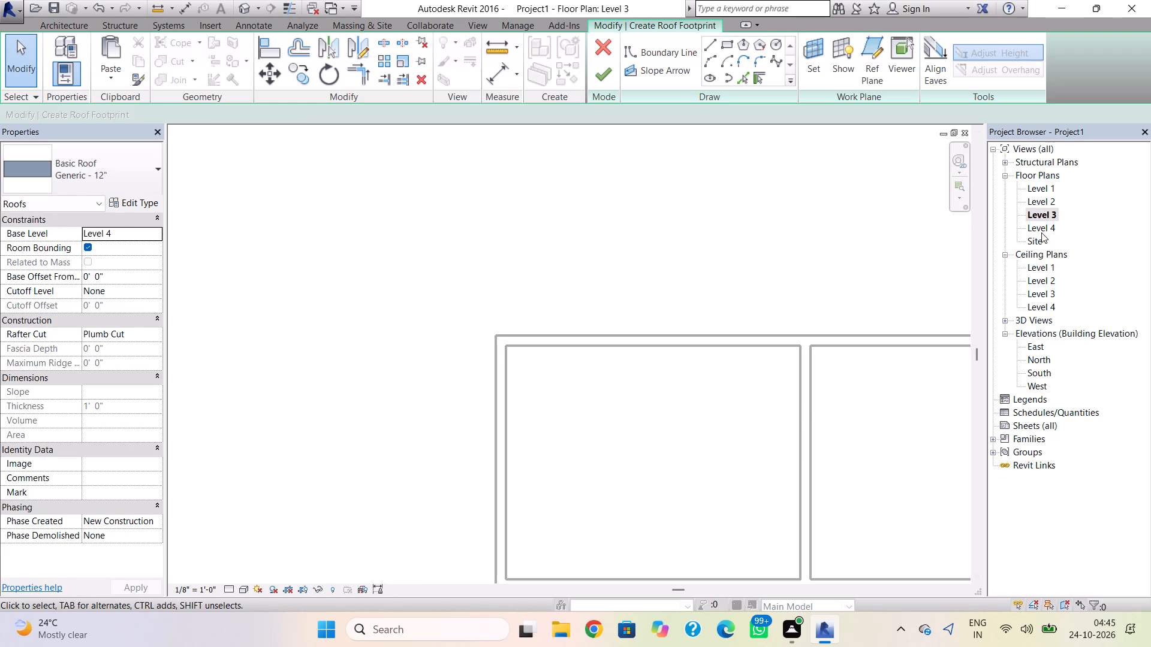
{"action": "double_click", "coordinate": [1043, 228]}
{"action": "scroll", "coordinate": [752, 297], "scroll_direction": "down", "scroll_amount": 3}
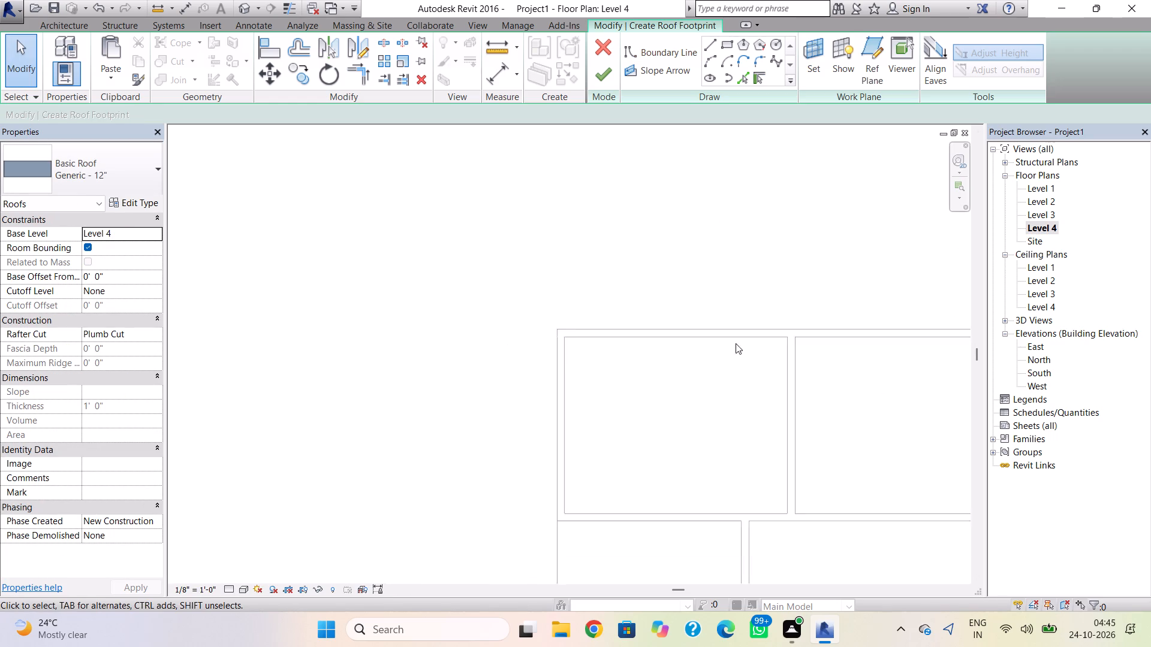
{"action": "scroll", "coordinate": [734, 360], "scroll_direction": "down", "scroll_amount": 2}
{"action": "middle_click_drag", "start_coordinate": [731, 349], "coordinate": [647, 289]}
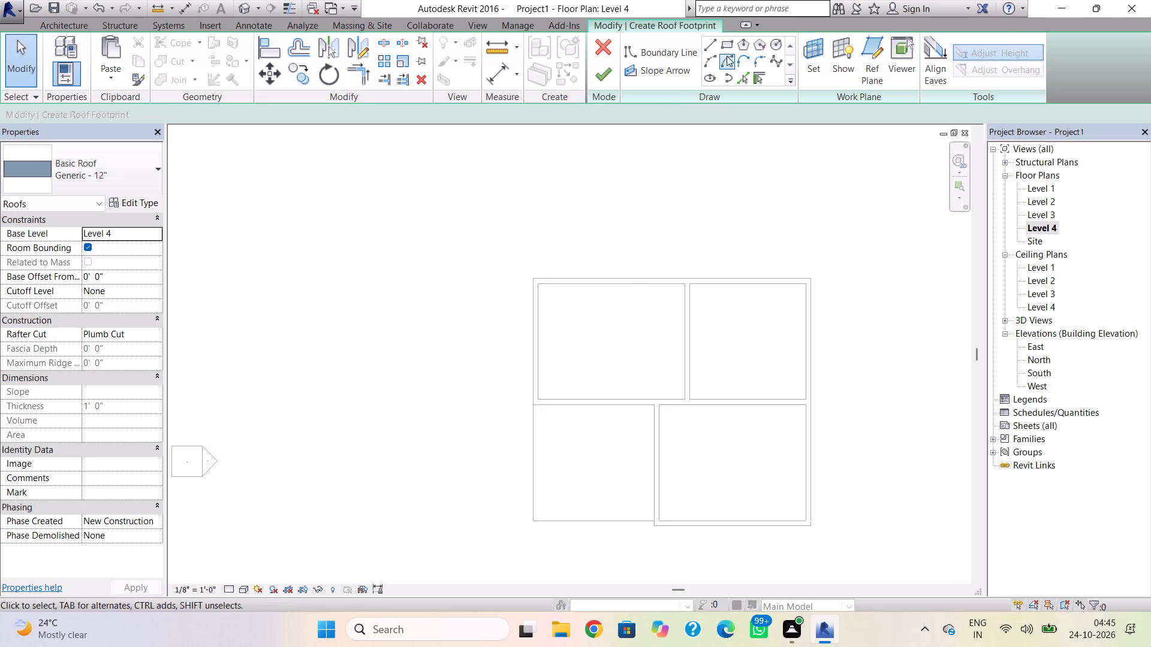
{"action": "left_click", "coordinate": [728, 50]}
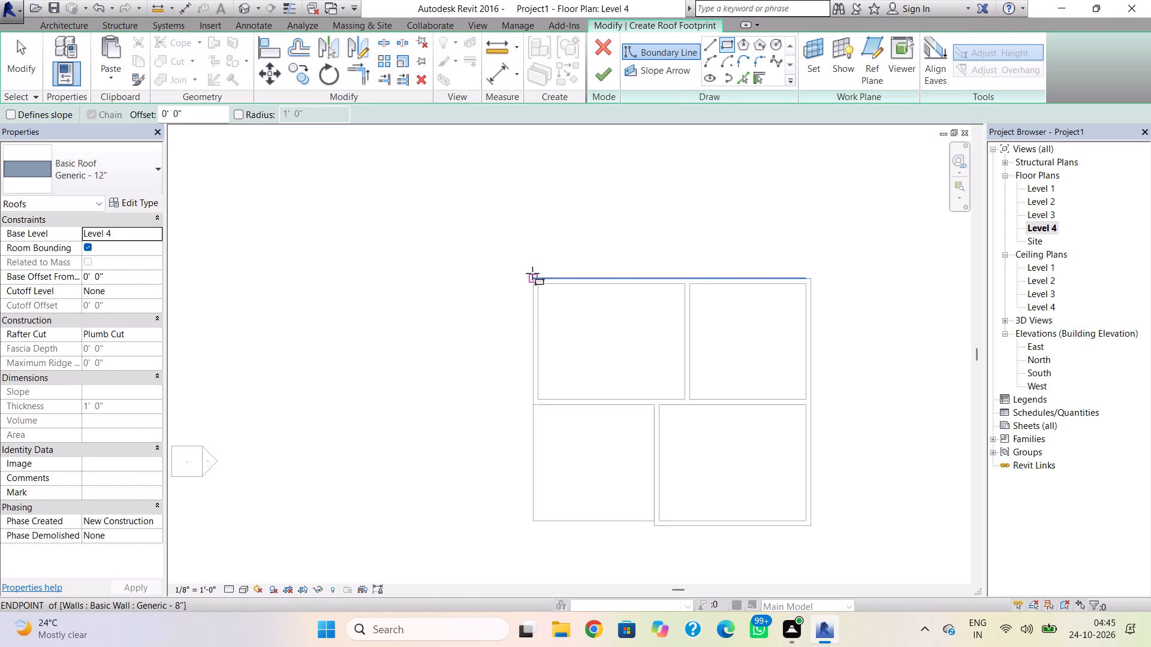
{"action": "left_click", "coordinate": [532, 273]}
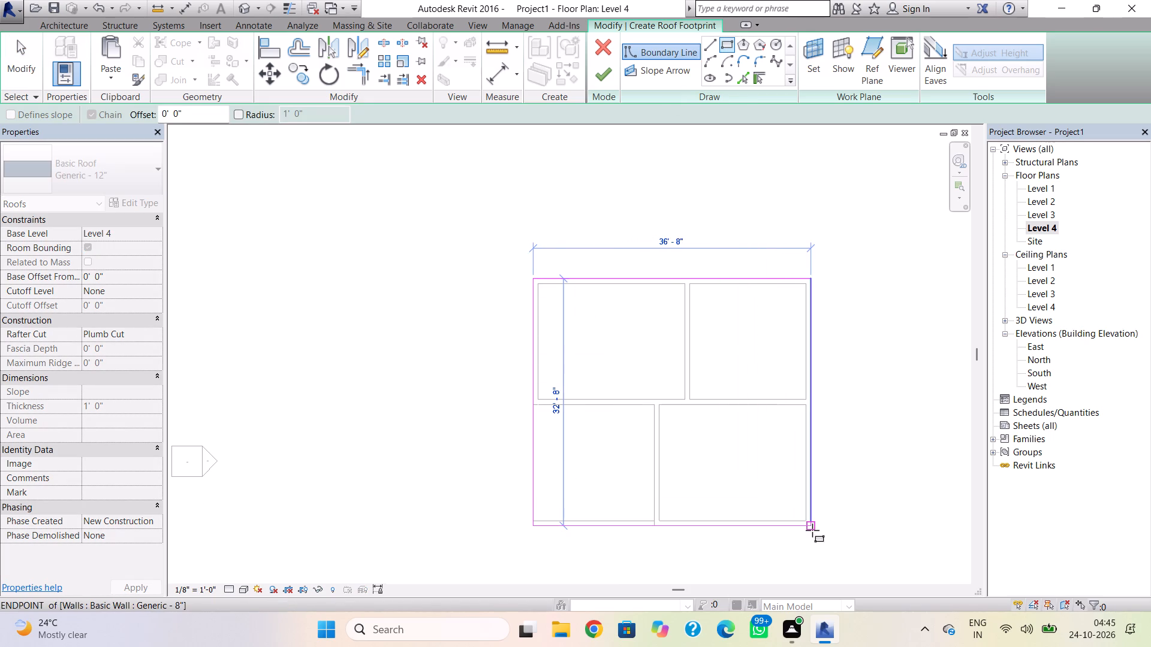
{"action": "left_click", "coordinate": [812, 530]}
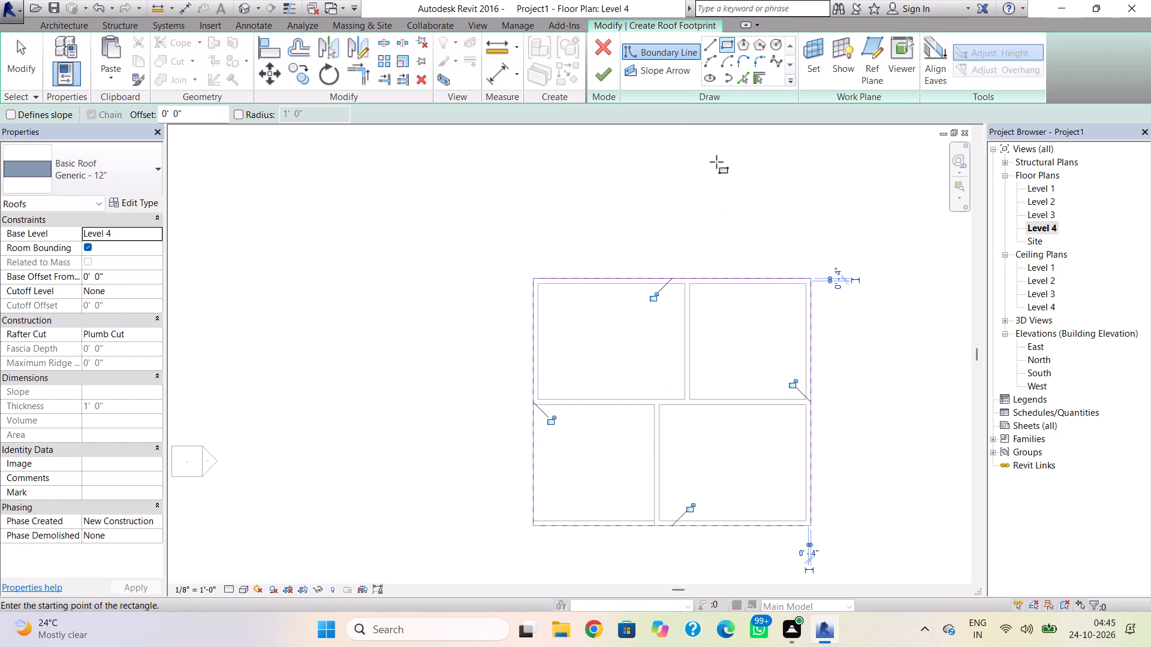
Finish the Level 4 roof and attach the highlighted walls to it.
{"action": "left_click", "coordinate": [600, 74]}
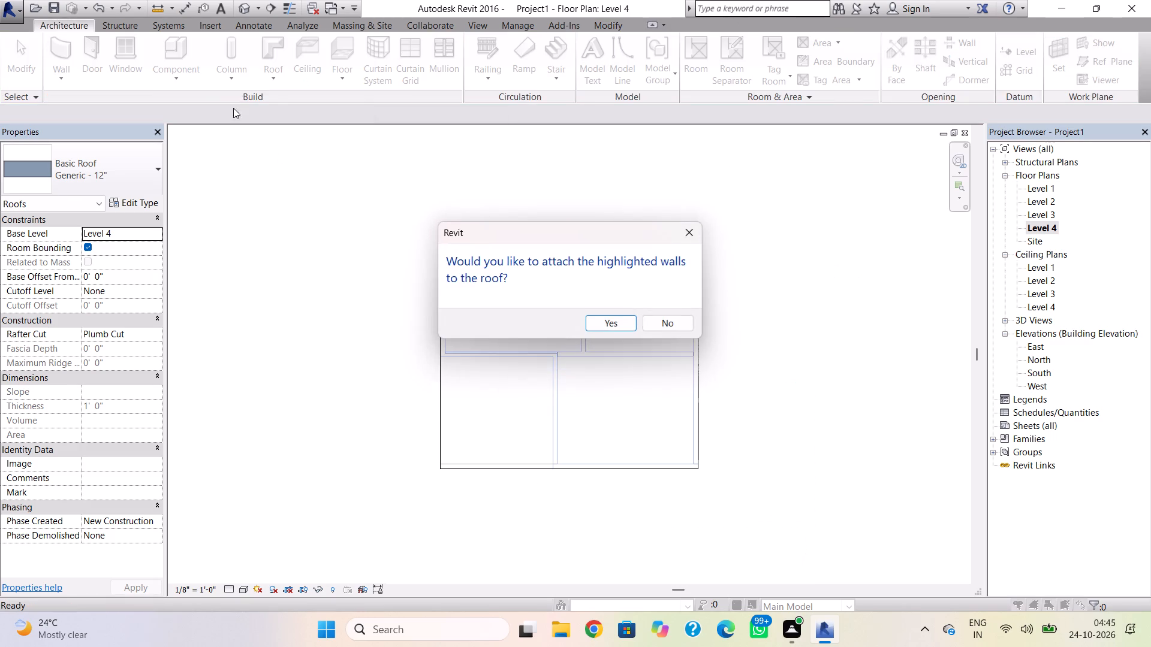
{"action": "left_click", "coordinate": [607, 326]}
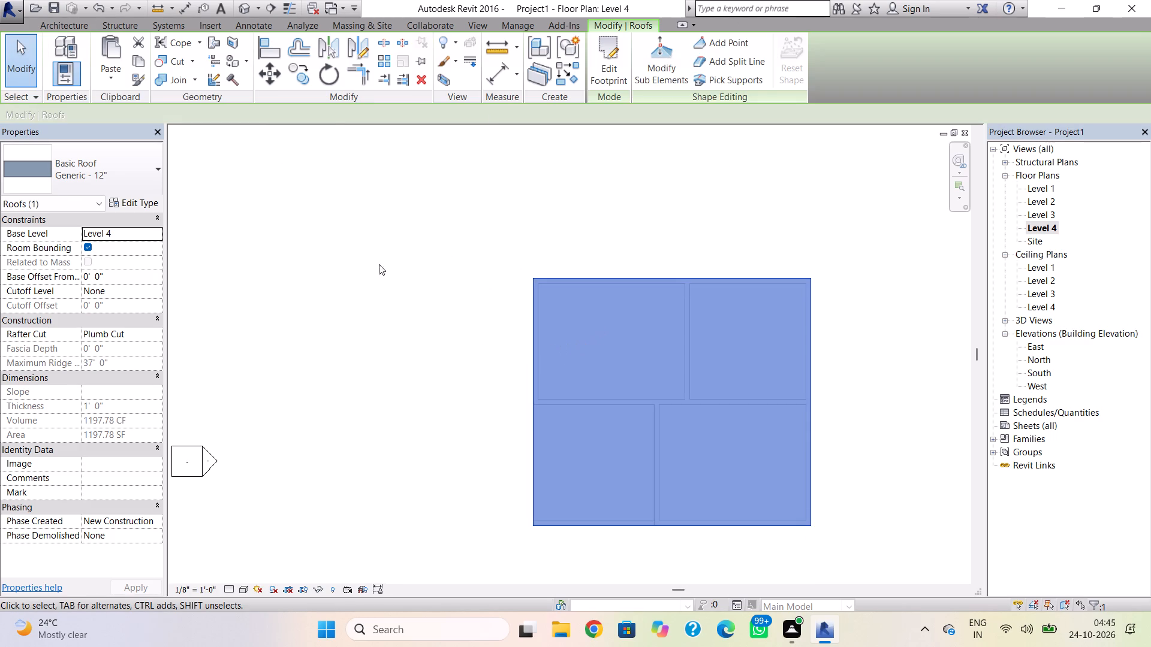
Look at the roofed building in the 3D view, and return to the Level 4 floor plan.
{"action": "left_click", "coordinate": [239, 11]}
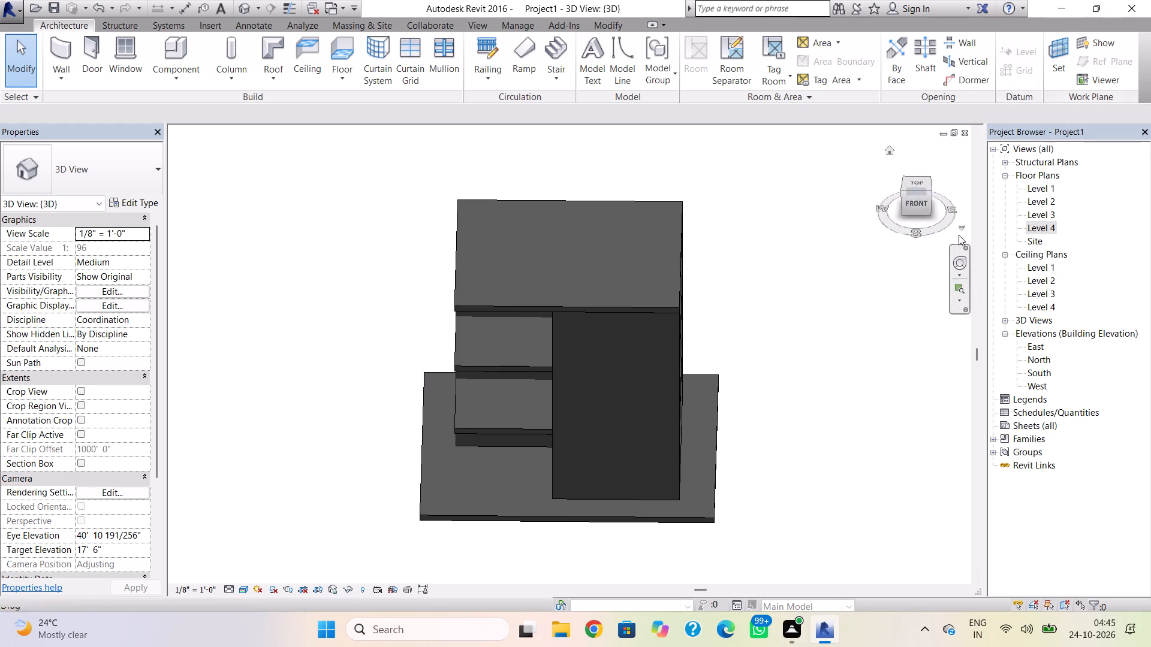
{"action": "left_click", "coordinate": [1042, 224]}
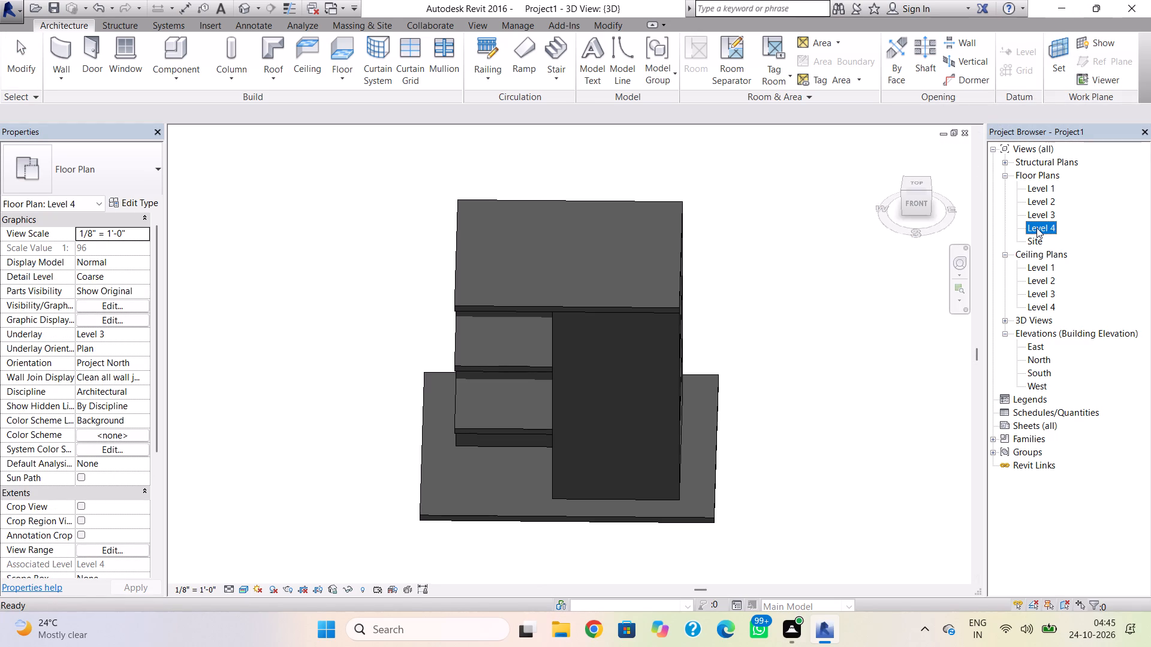
{"action": "left_click", "coordinate": [1036, 228]}
{"action": "left_click", "coordinate": [1036, 228]}
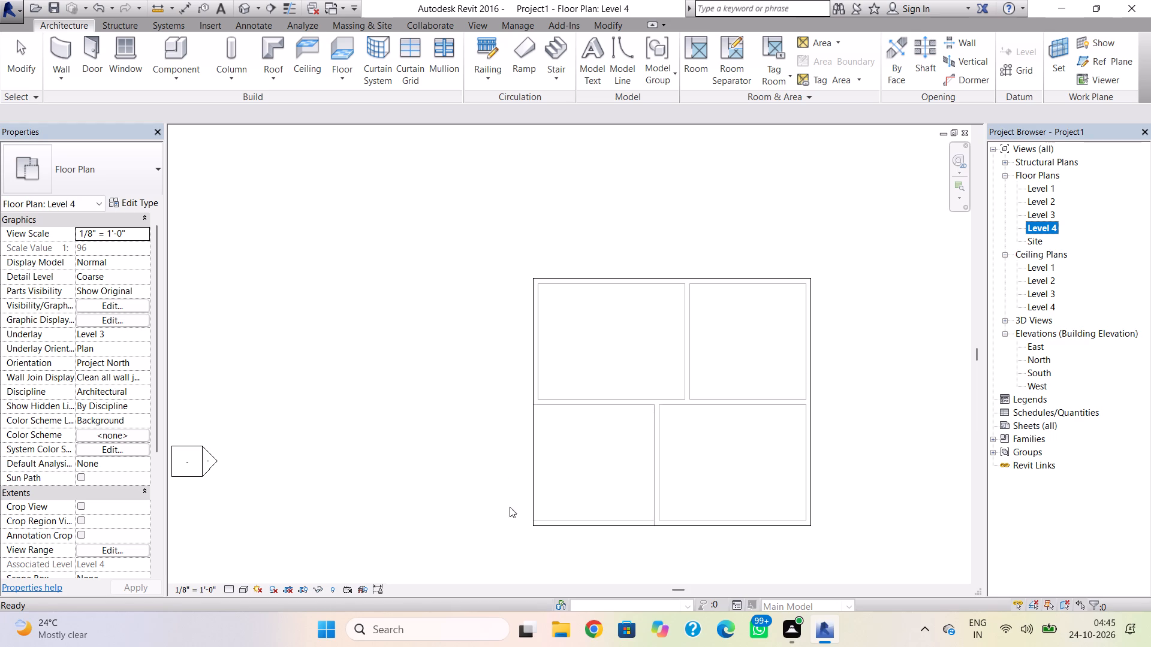
Open the Level 4 roof's footprint for editing with straight boundary lines.
{"action": "left_click", "coordinate": [538, 524]}
{"action": "double_click", "coordinate": [538, 524]}
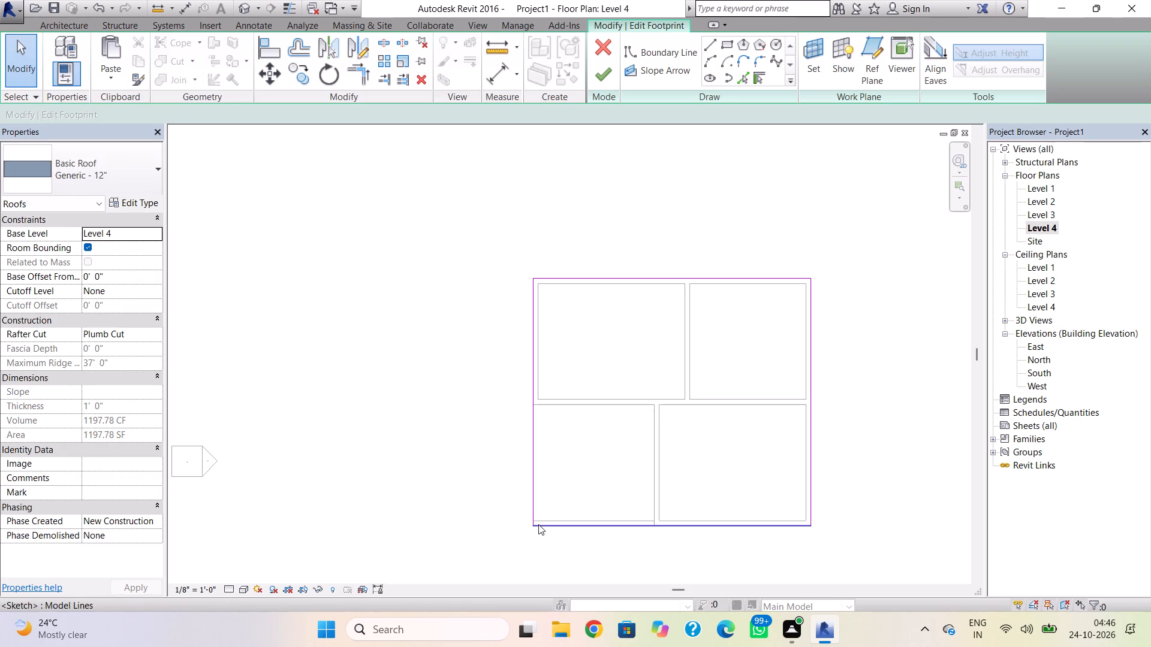
{"action": "left_click", "coordinate": [712, 47]}
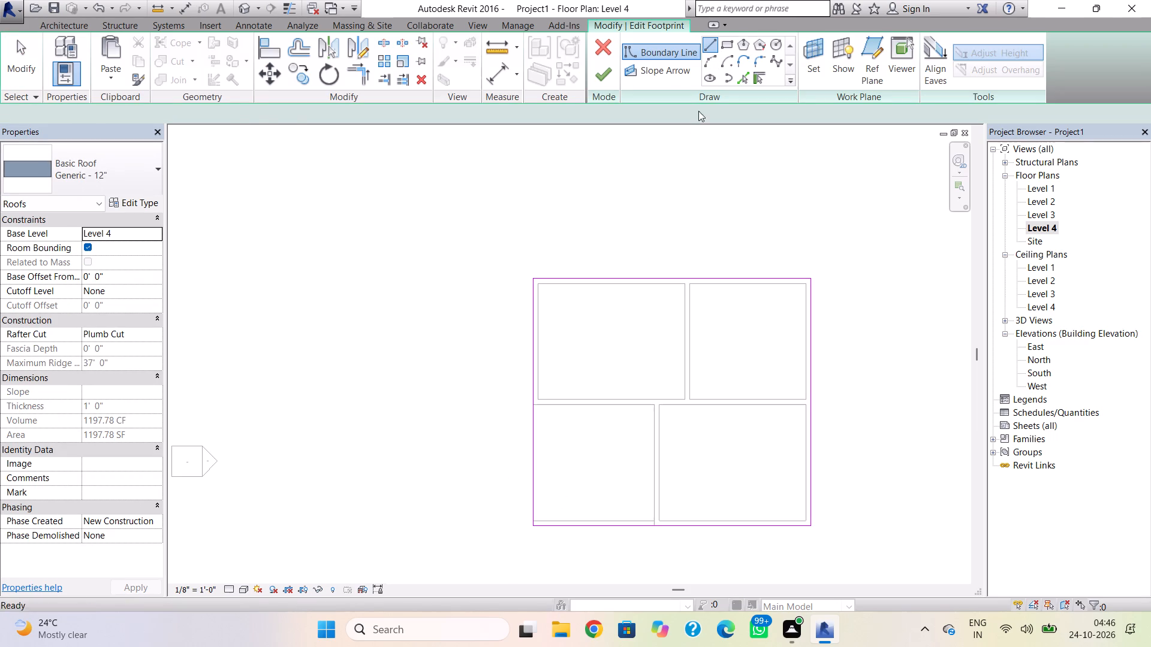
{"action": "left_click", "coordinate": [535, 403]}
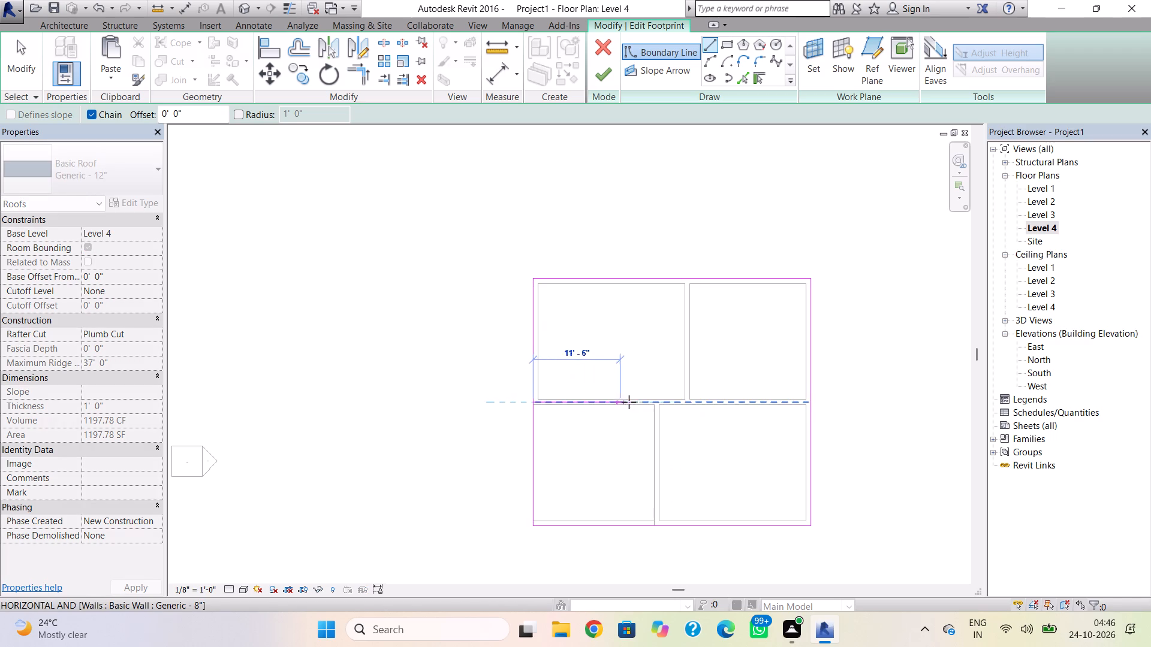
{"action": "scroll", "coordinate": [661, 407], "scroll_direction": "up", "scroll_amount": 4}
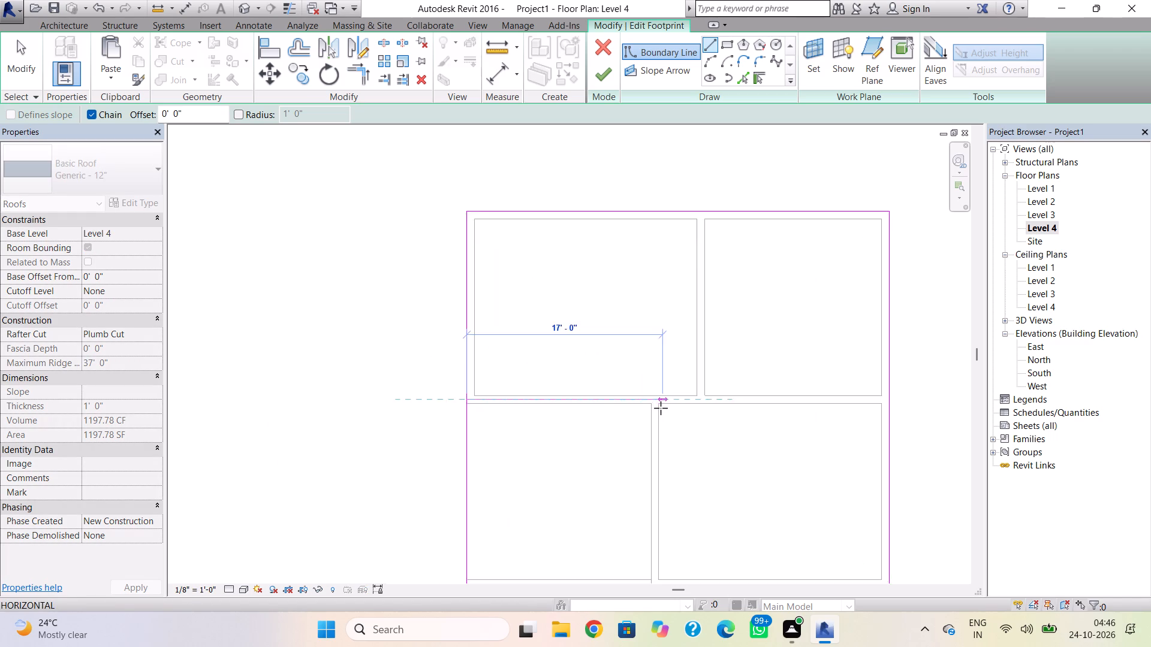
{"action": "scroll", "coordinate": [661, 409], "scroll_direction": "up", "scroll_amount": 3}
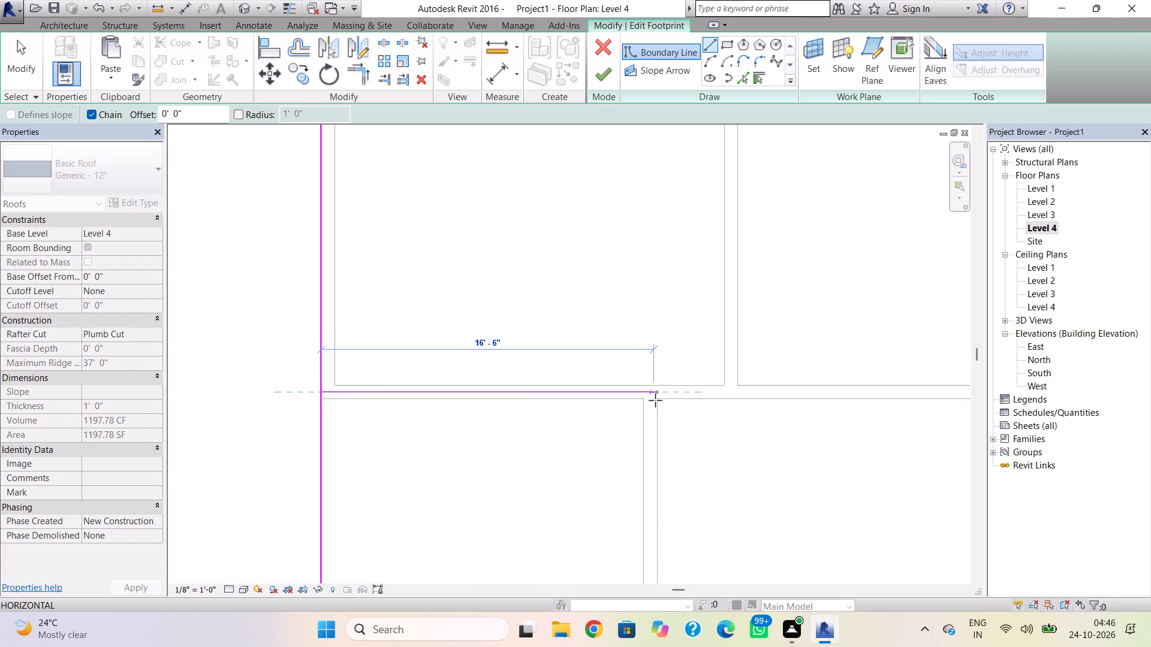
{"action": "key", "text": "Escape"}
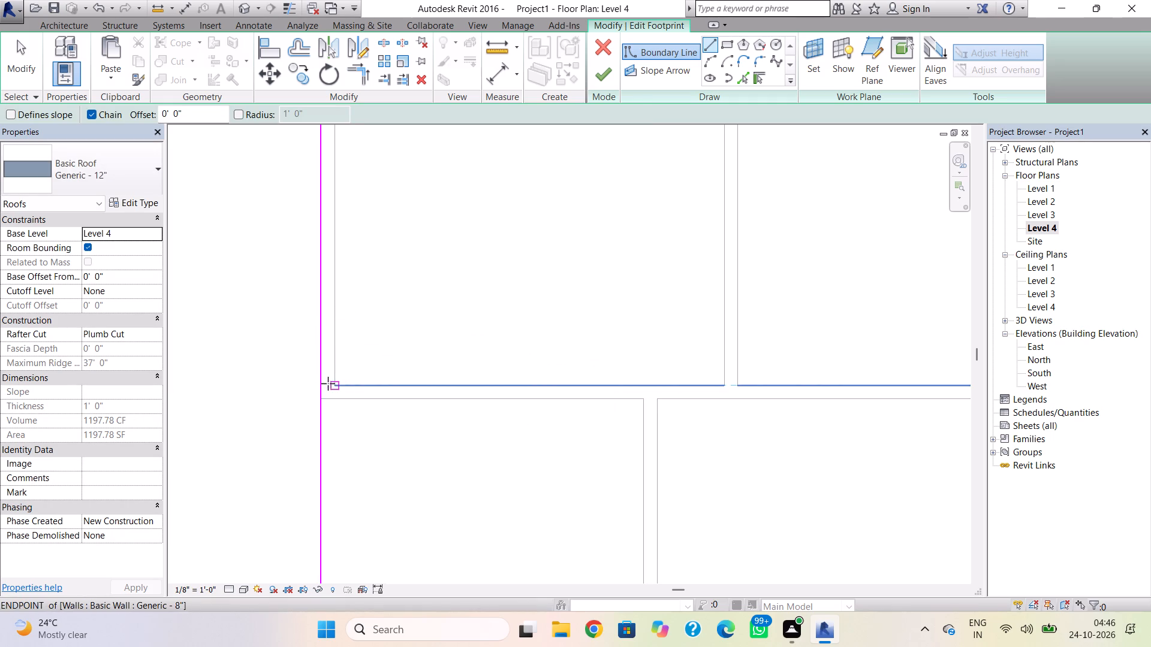
Sketch a 16'-8" boundary line east from the roof's west edge along the middle wall, continuing south along the dividing wall to the south edge.
{"action": "left_click", "coordinate": [320, 383]}
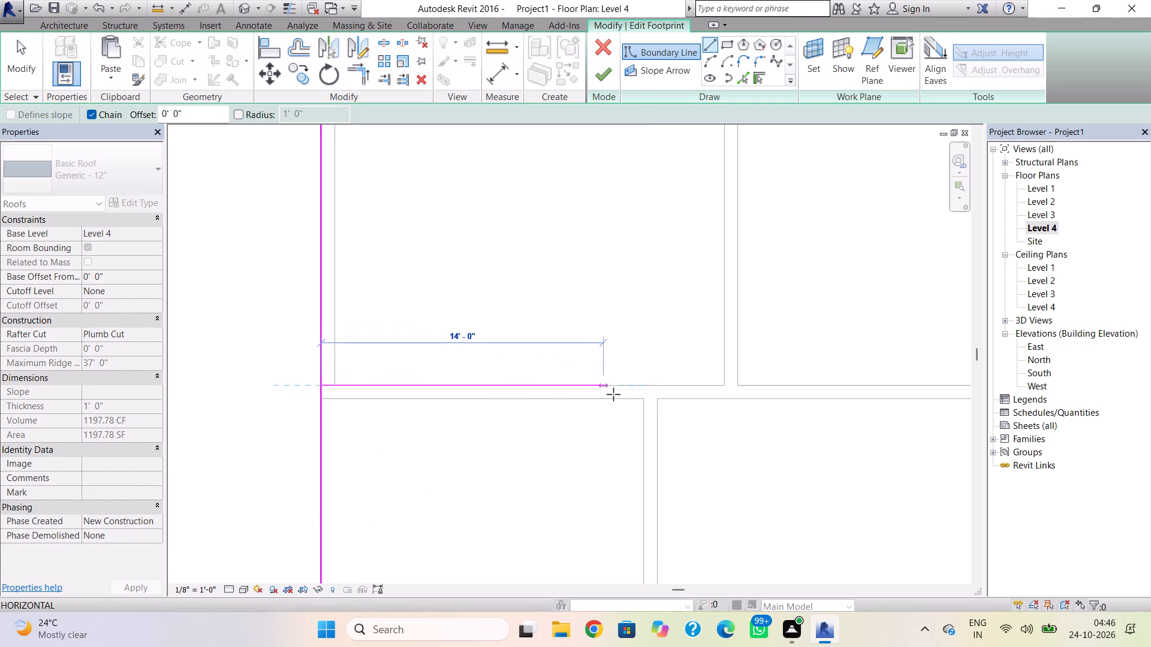
{"action": "left_click", "coordinate": [659, 391]}
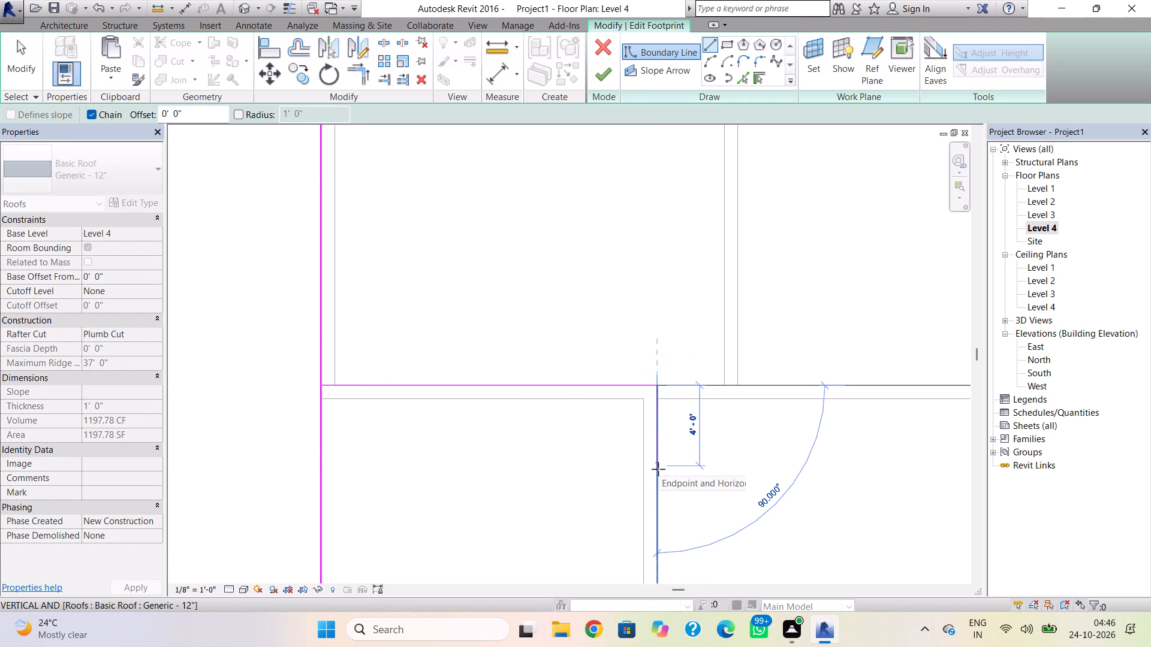
{"action": "scroll", "coordinate": [658, 469], "scroll_direction": "down", "scroll_amount": 1}
{"action": "middle_click_drag", "start_coordinate": [658, 469], "coordinate": [662, 316]}
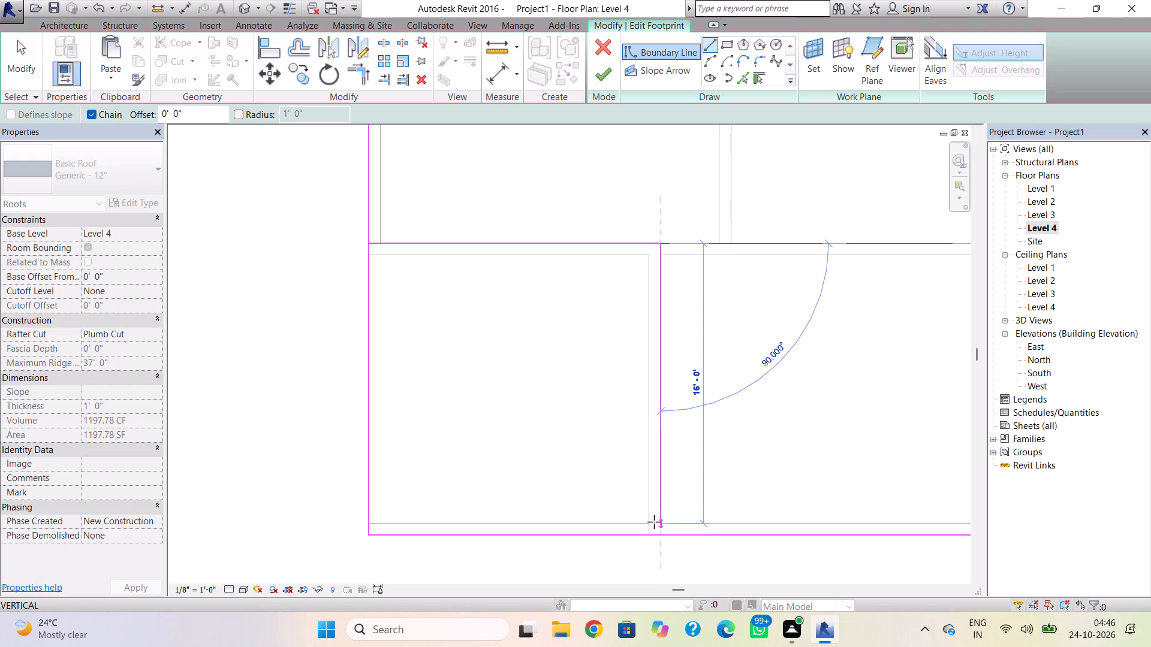
{"action": "left_click", "coordinate": [655, 534]}
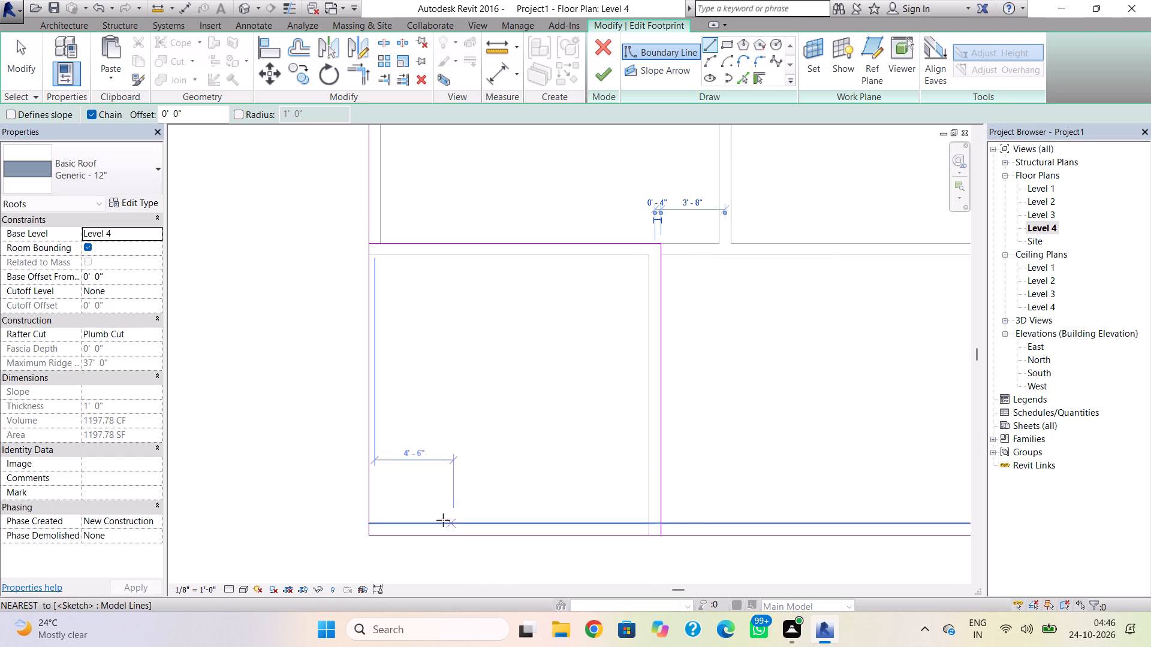
{"action": "key", "text": "Escape"}
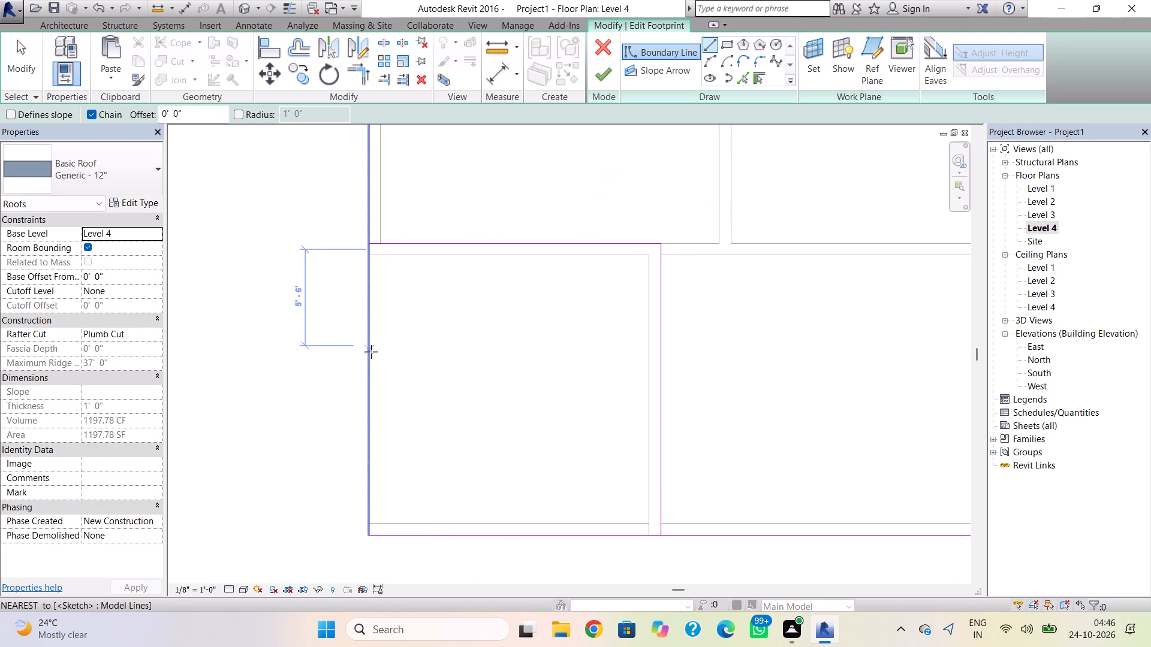
{"action": "key", "text": "Escape"}
Shorten the west boundary to 16'-0" and the south boundary to 20'-0" so they end at the new lines, leaving out the southwest room.
{"action": "left_click", "coordinate": [371, 352]}
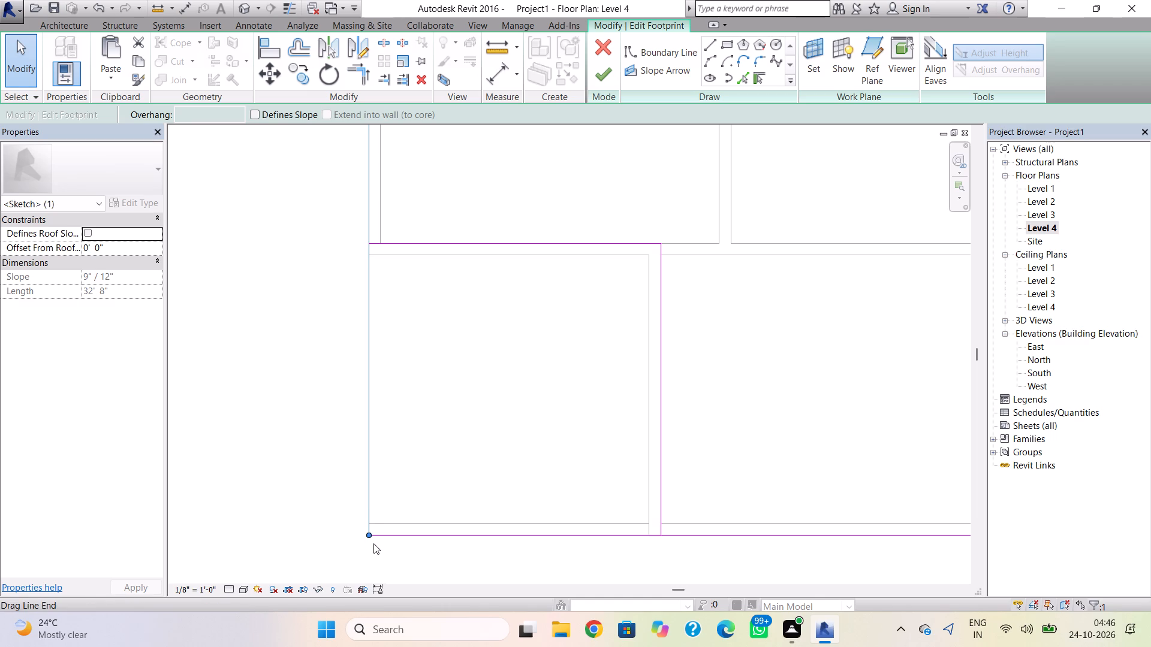
{"action": "left_click_drag", "start_coordinate": [371, 538], "coordinate": [370, 413]}
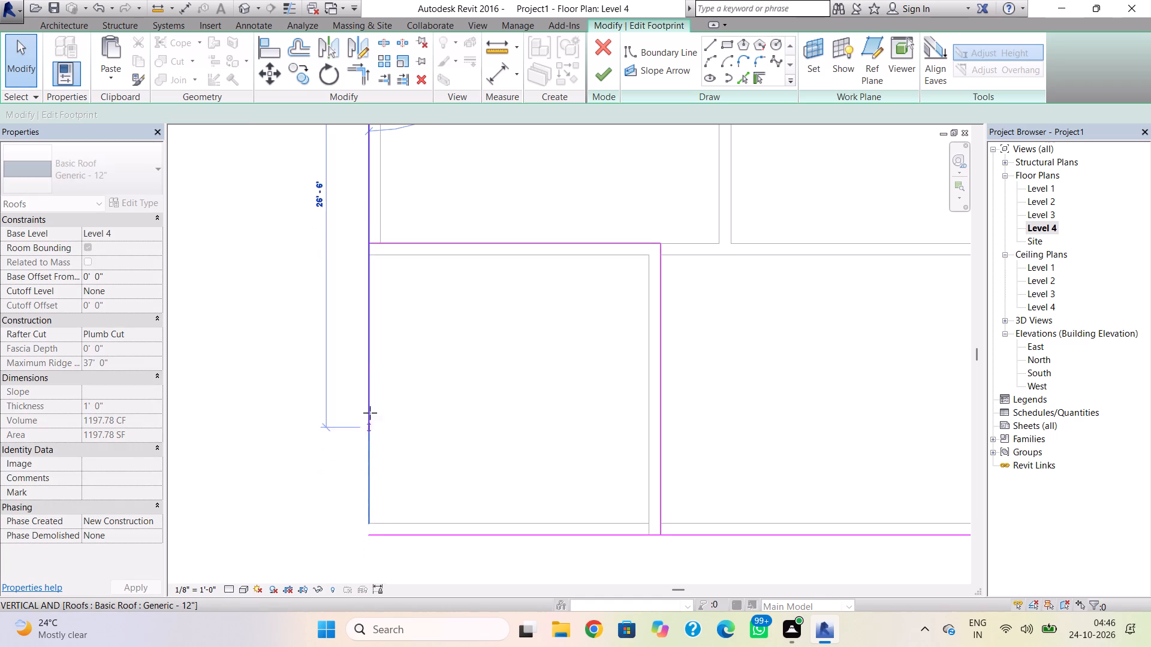
{"action": "left_click_drag", "start_coordinate": [370, 413], "coordinate": [370, 247]}
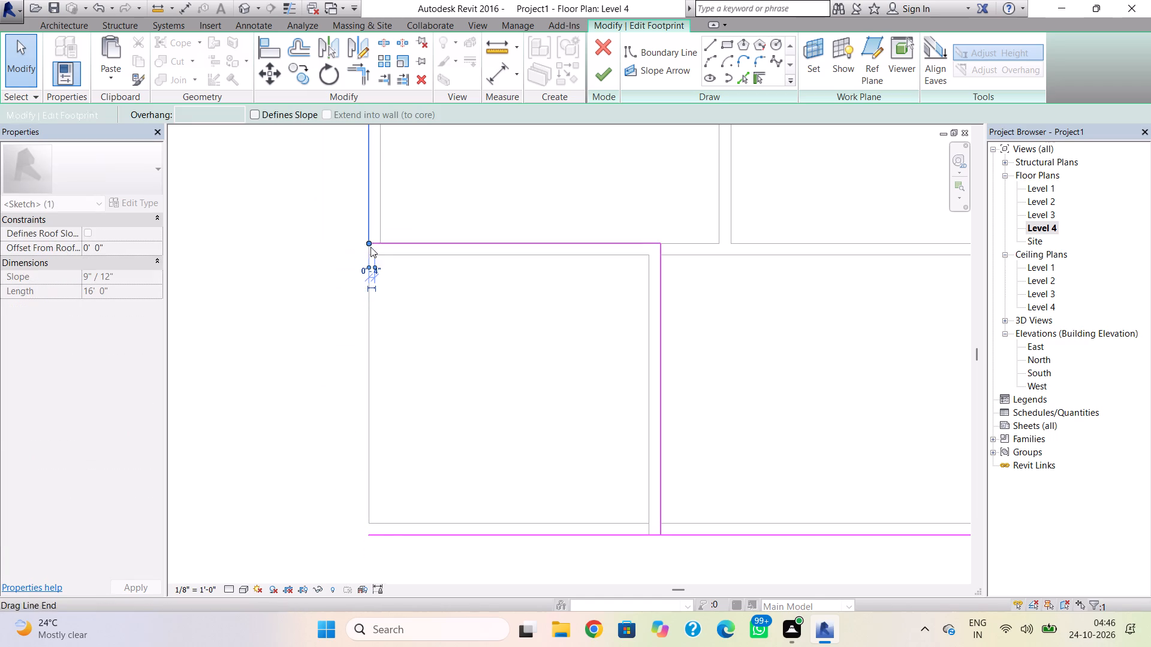
{"action": "left_click_drag", "start_coordinate": [366, 537], "coordinate": [443, 533]}
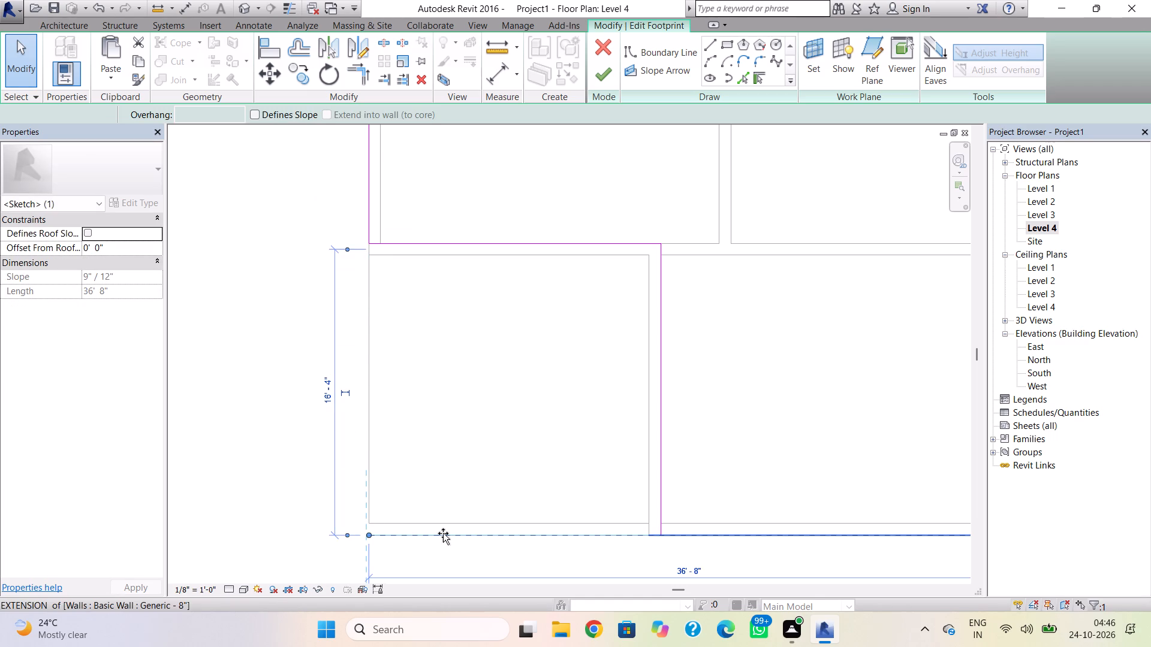
{"action": "left_click_drag", "start_coordinate": [443, 533], "coordinate": [657, 534]}
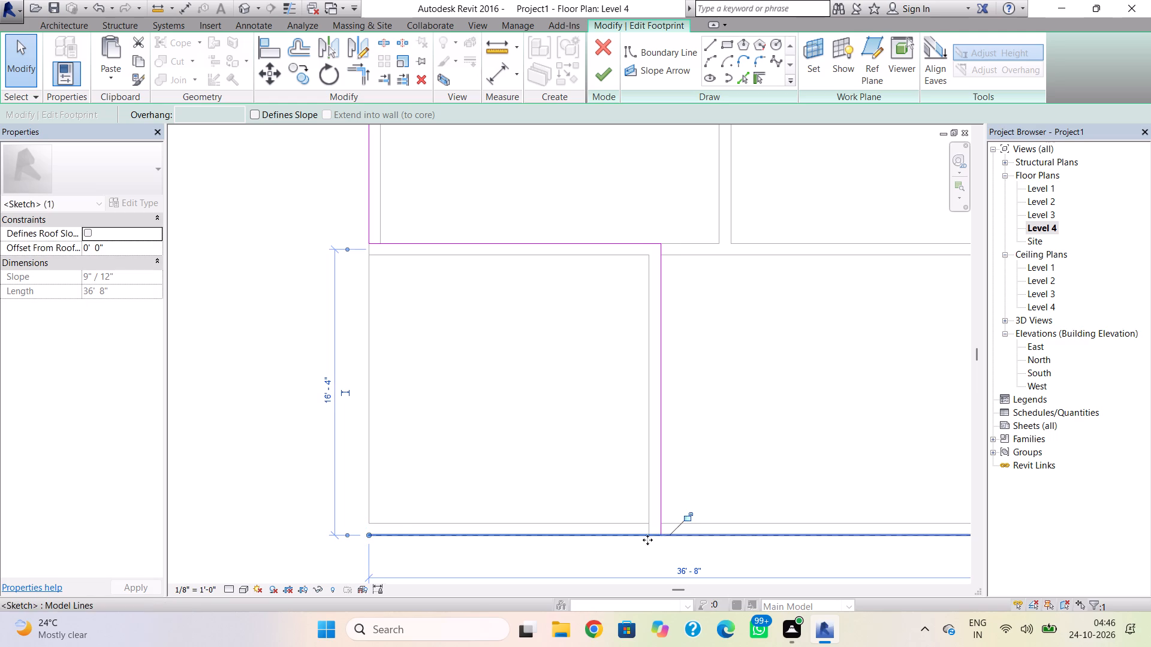
{"action": "left_click_drag", "start_coordinate": [366, 533], "coordinate": [437, 527]}
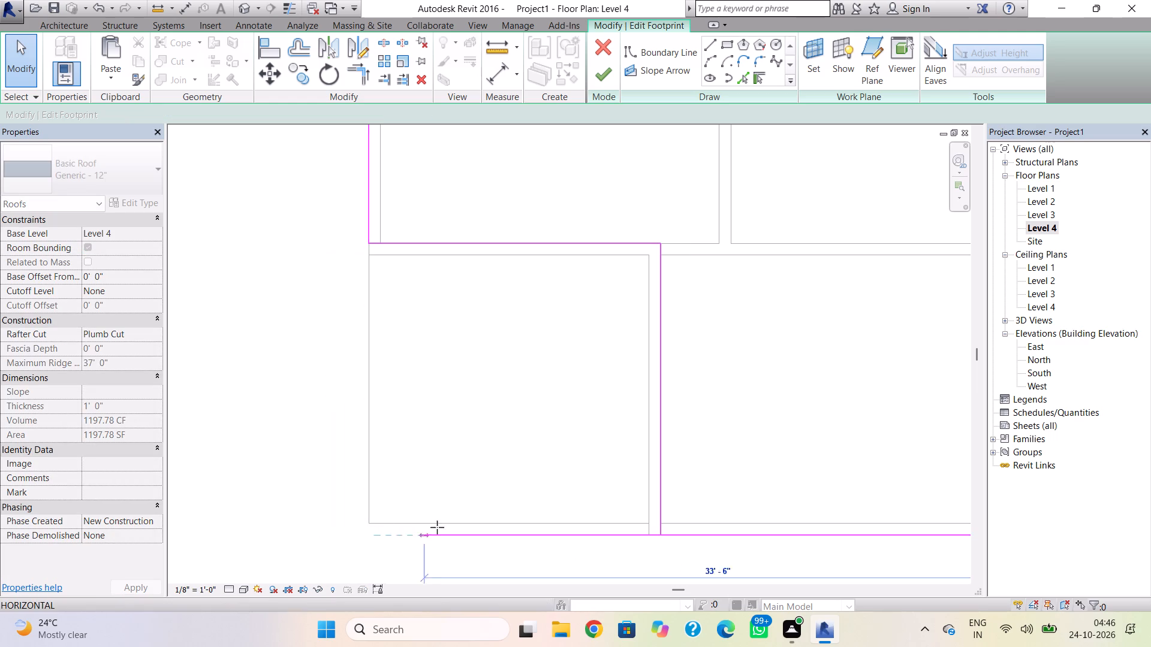
{"action": "left_click_drag", "start_coordinate": [437, 527], "coordinate": [657, 532]}
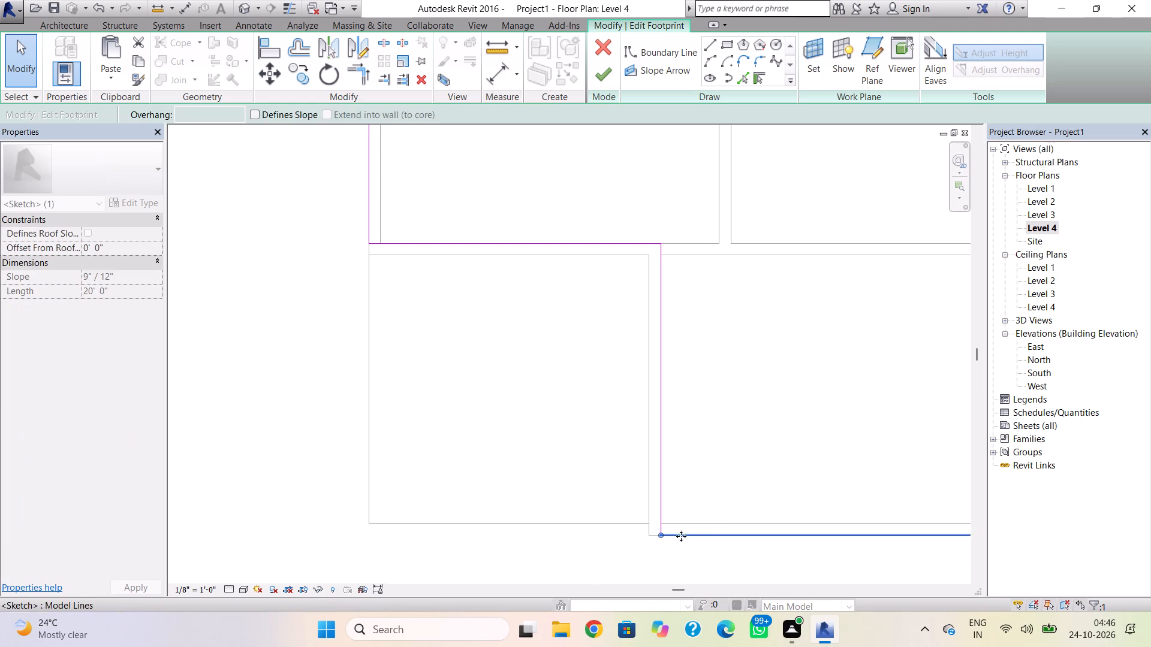
Finish the L-shaped roof footprint, keeping the highlighted walls attached.
{"action": "left_click", "coordinate": [715, 507]}
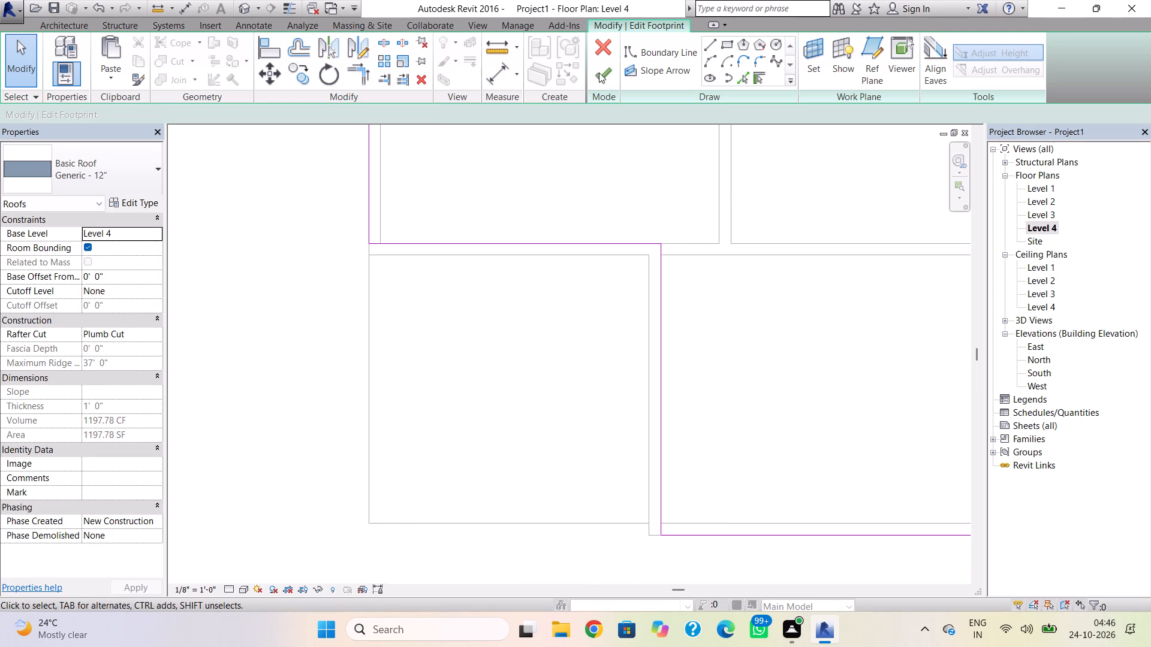
{"action": "left_click", "coordinate": [599, 72]}
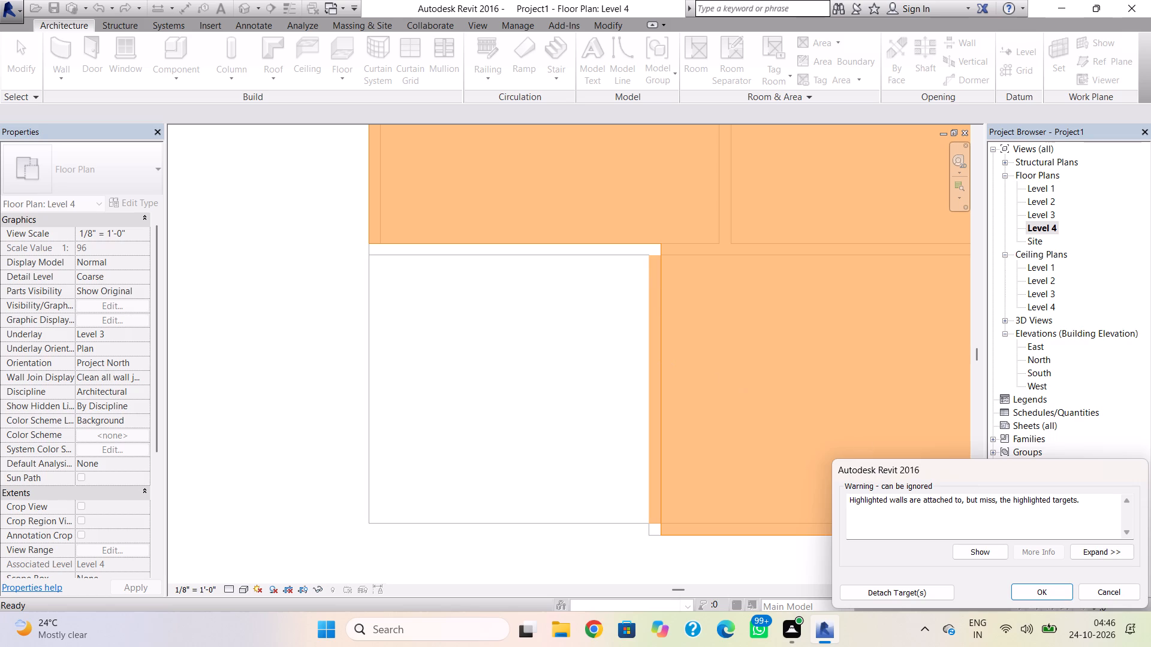
{"action": "left_click", "coordinate": [1060, 593]}
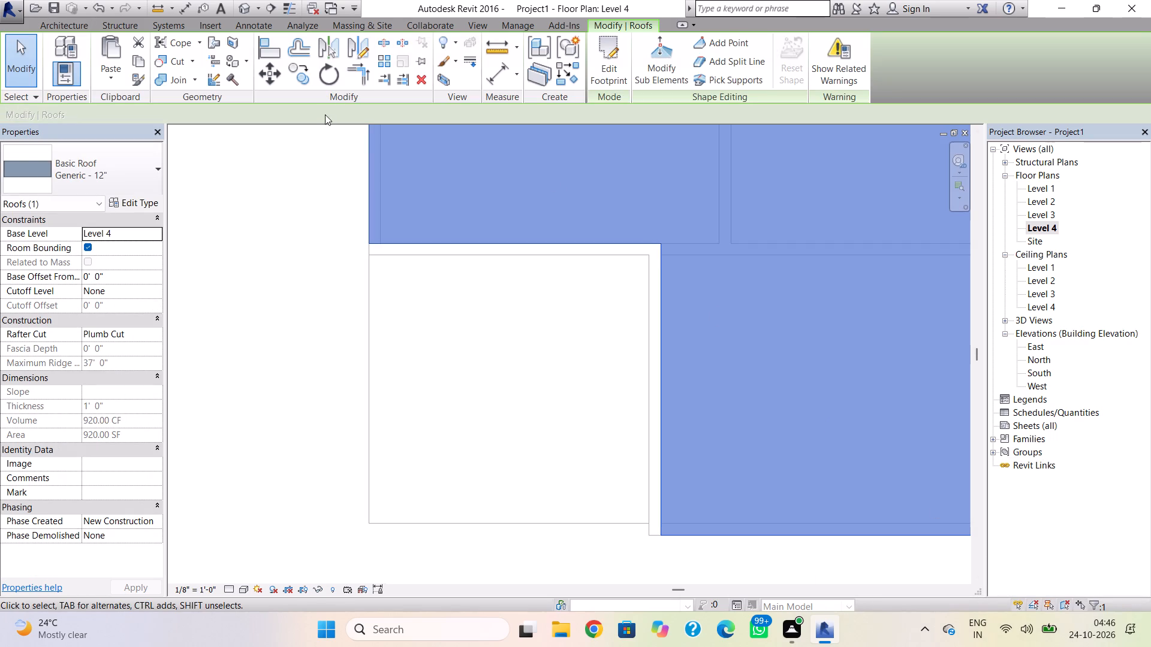
Reopen the Level 4 roof footprint and nudge its west boundary line inward to the outer wall's inner face.
{"action": "double_click", "coordinate": [499, 240]}
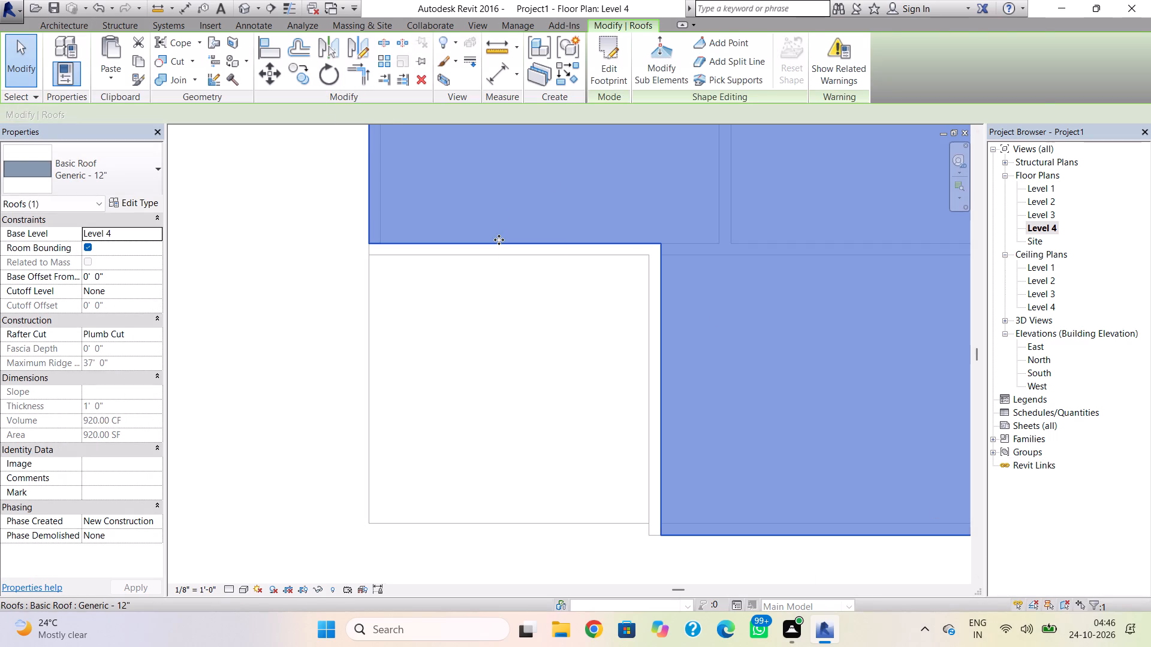
{"action": "middle_click_drag", "start_coordinate": [508, 255], "coordinate": [427, 535]}
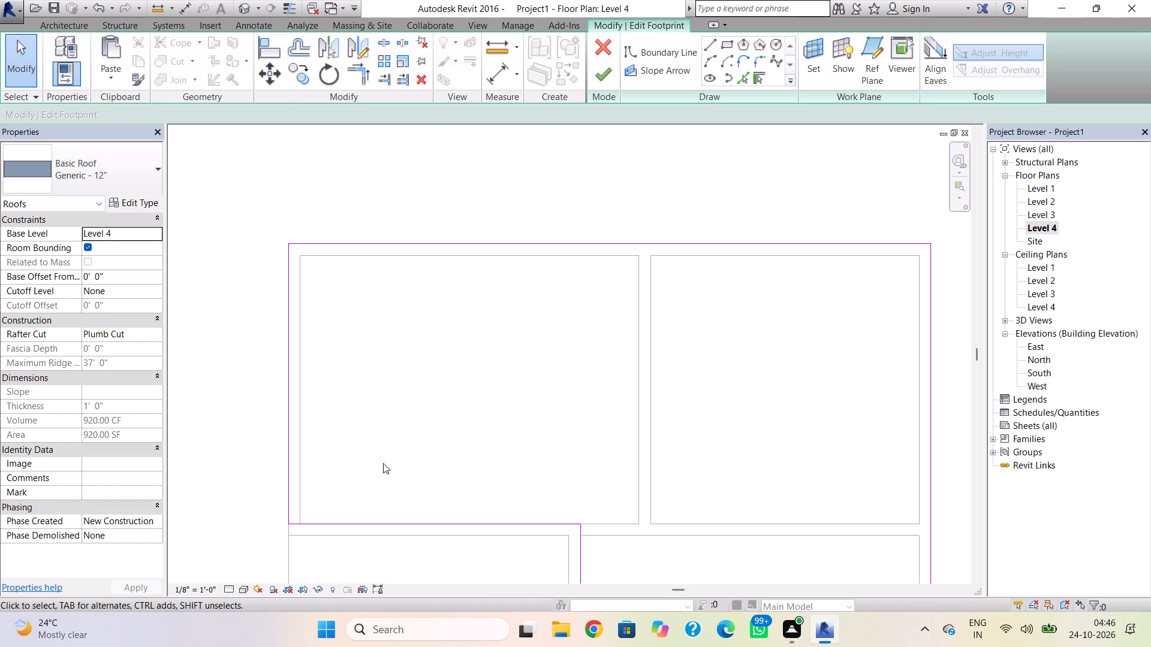
{"action": "left_click", "coordinate": [282, 359]}
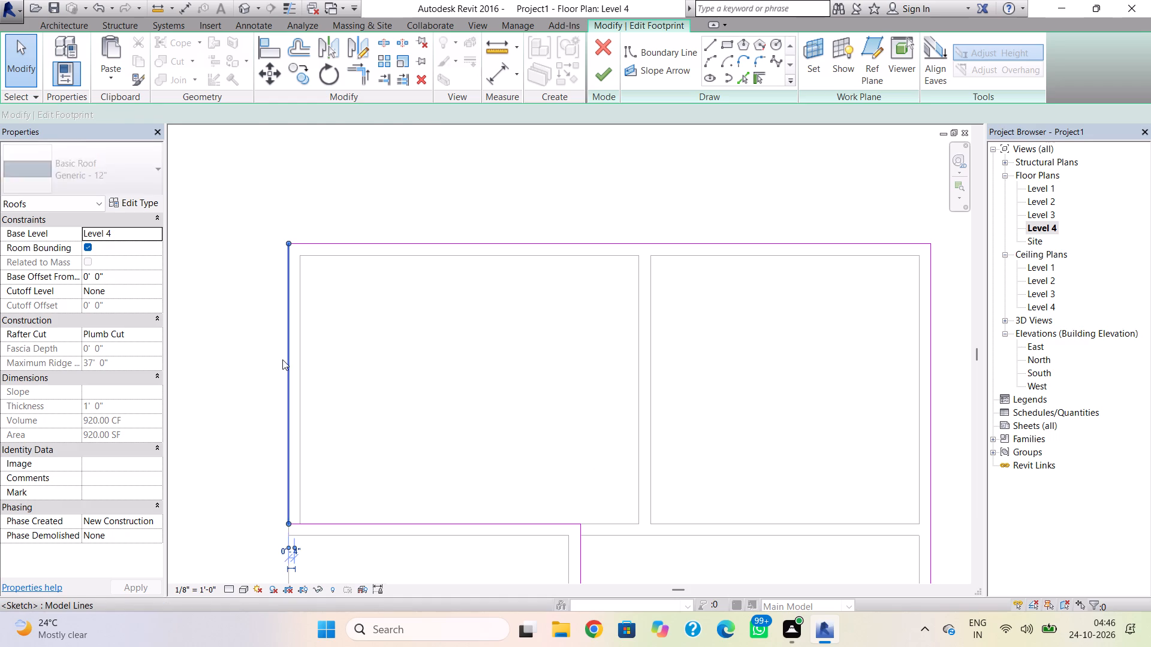
{"action": "key", "text": "Right"}
{"action": "key", "text": "Right"}
{"action": "key", "text": "Right"}
{"action": "key", "text": "Right"}
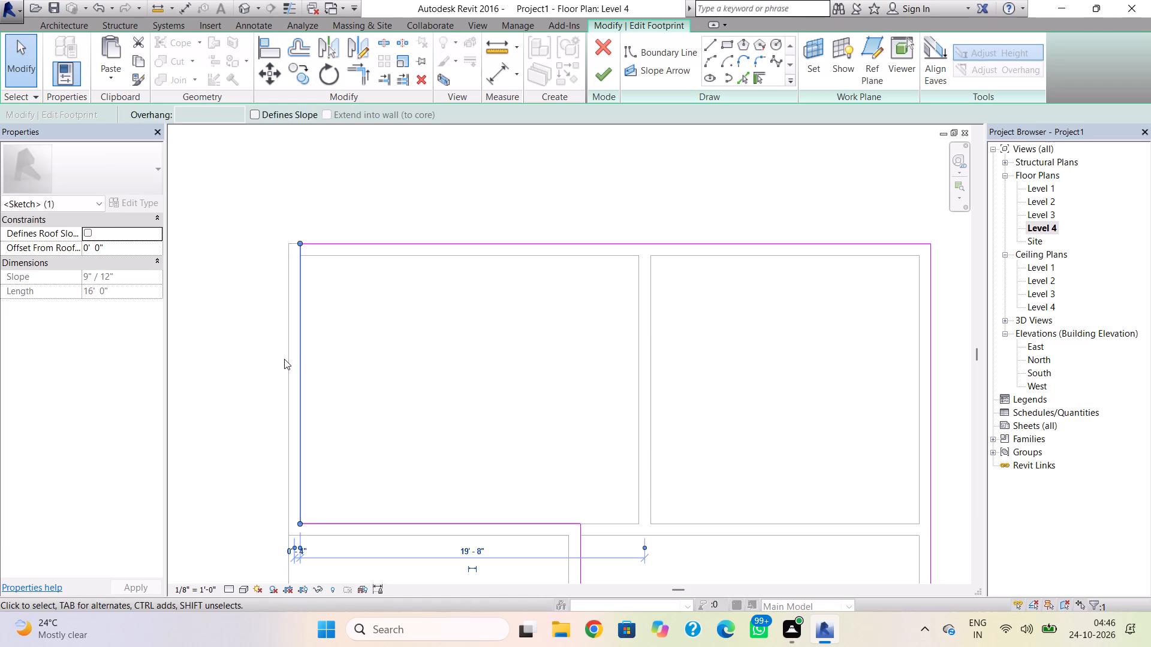
{"action": "key", "text": "Right"}
{"action": "key", "text": "Left"}
Nudge the roof's north boundary line inward to the inner face of the north wall.
{"action": "left_click", "coordinate": [472, 254]}
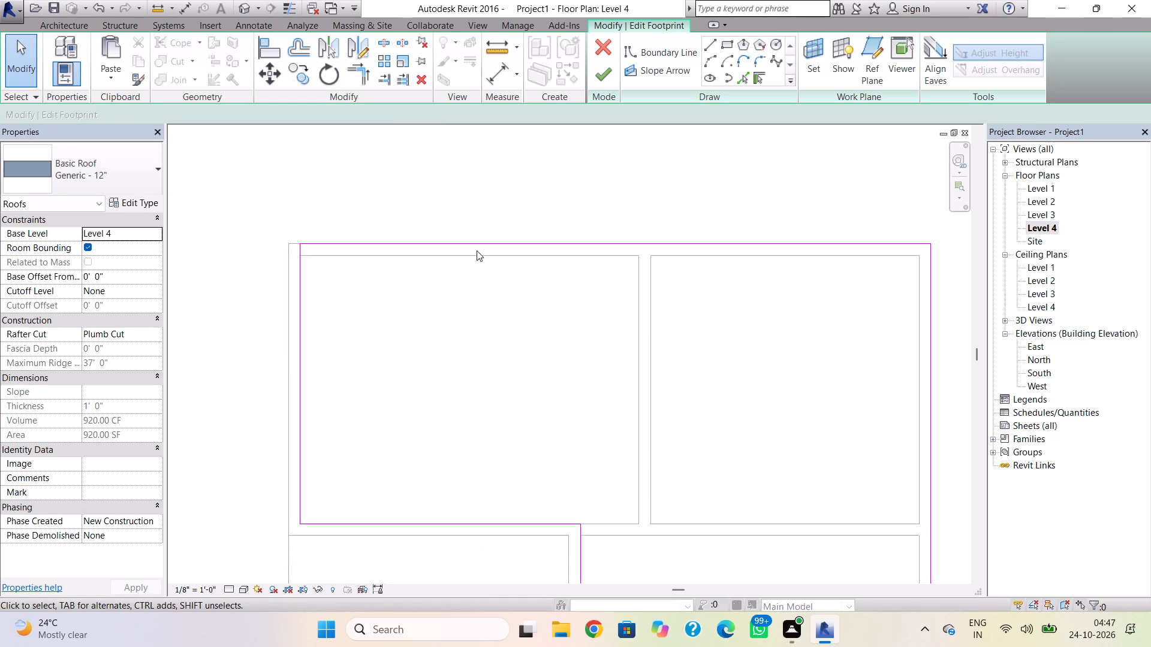
{"action": "left_click", "coordinate": [480, 247]}
{"action": "key", "text": "Down"}
{"action": "key", "text": "Down"}
{"action": "key", "text": "Down"}
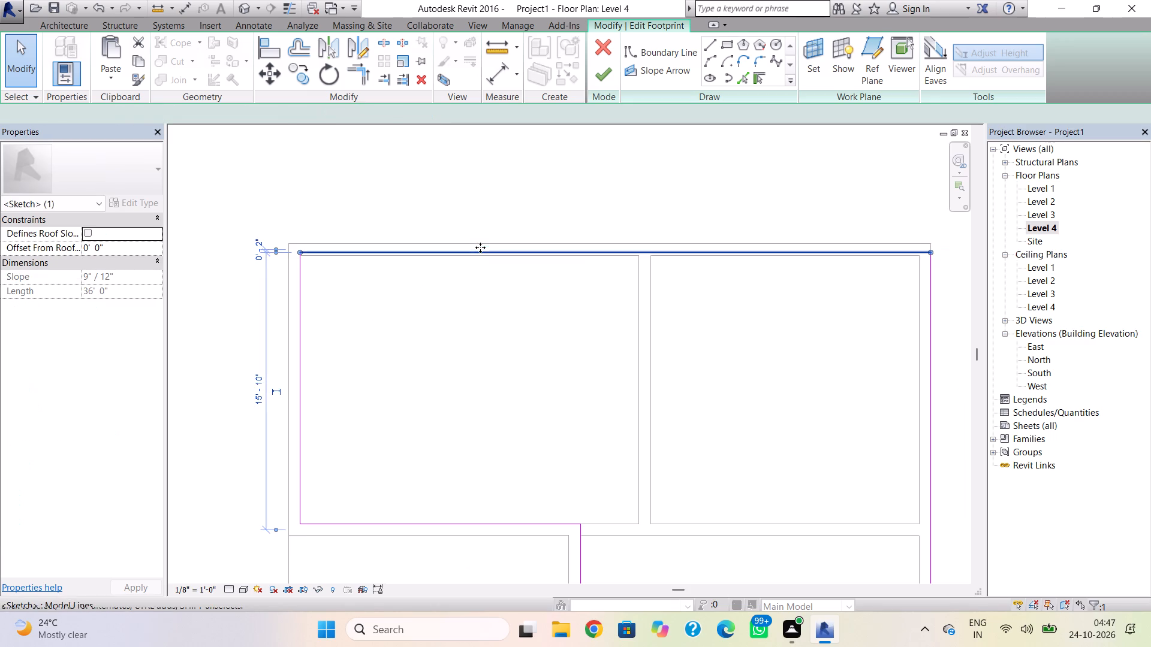
{"action": "key", "text": "Down"}
Nudge the roof's east boundary line inward to the inner face of the east wall.
{"action": "scroll", "coordinate": [391, 185], "scroll_direction": "down", "scroll_amount": 2}
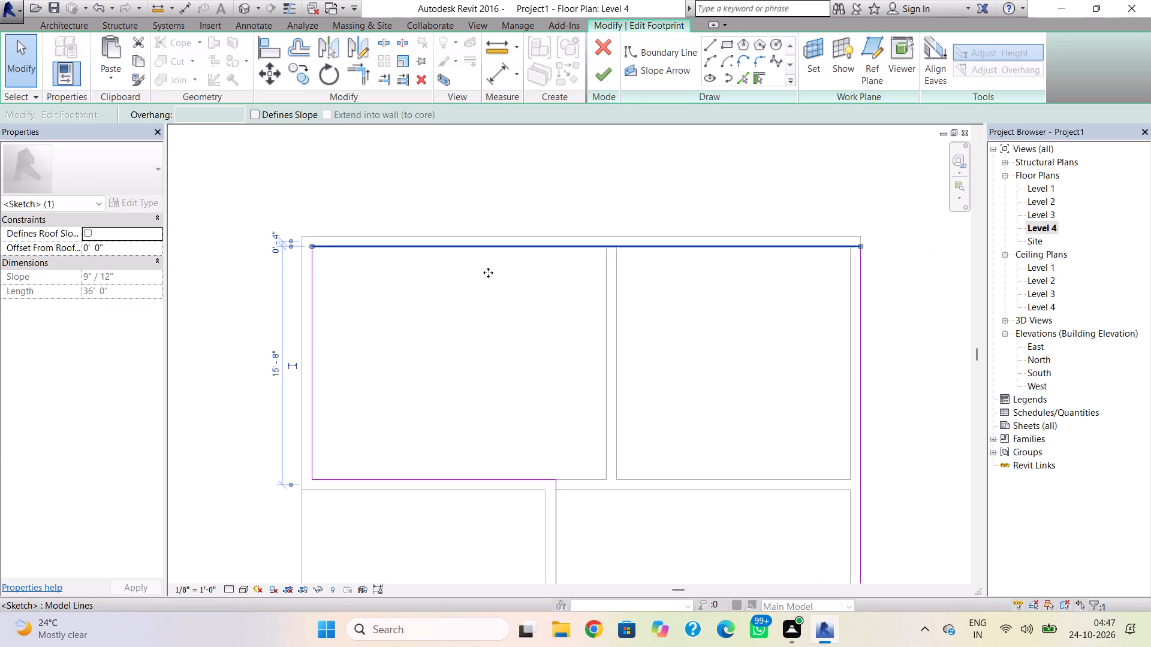
{"action": "left_click", "coordinate": [812, 363]}
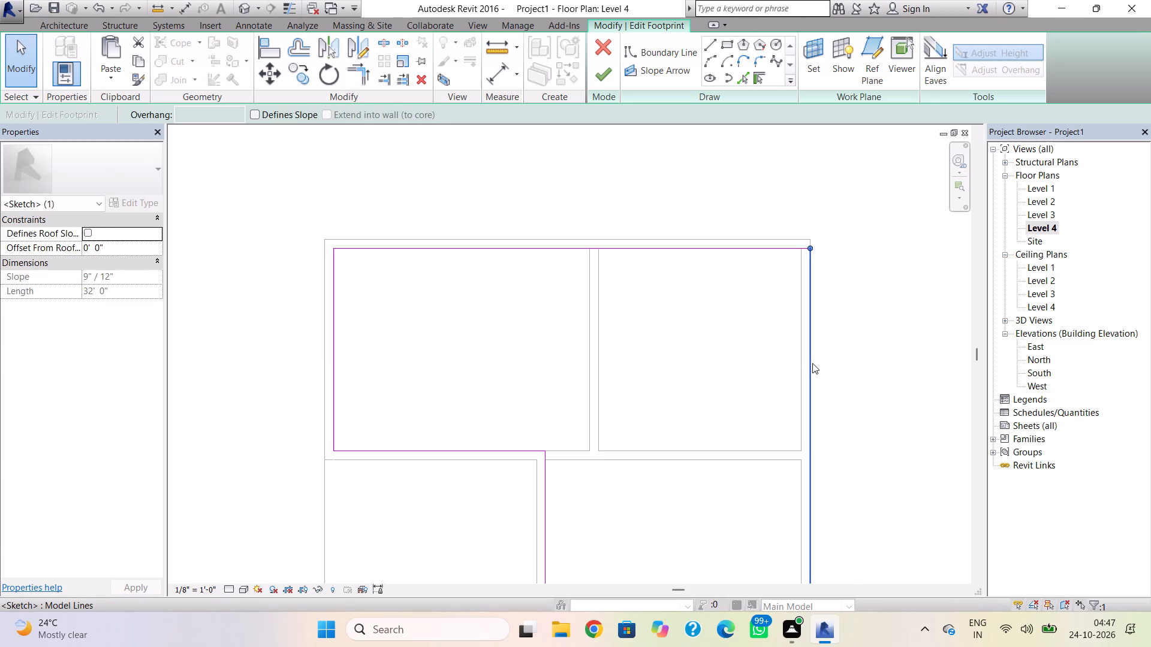
{"action": "key", "text": "Left"}
{"action": "key", "text": "Left"}
{"action": "key", "text": "Left"}
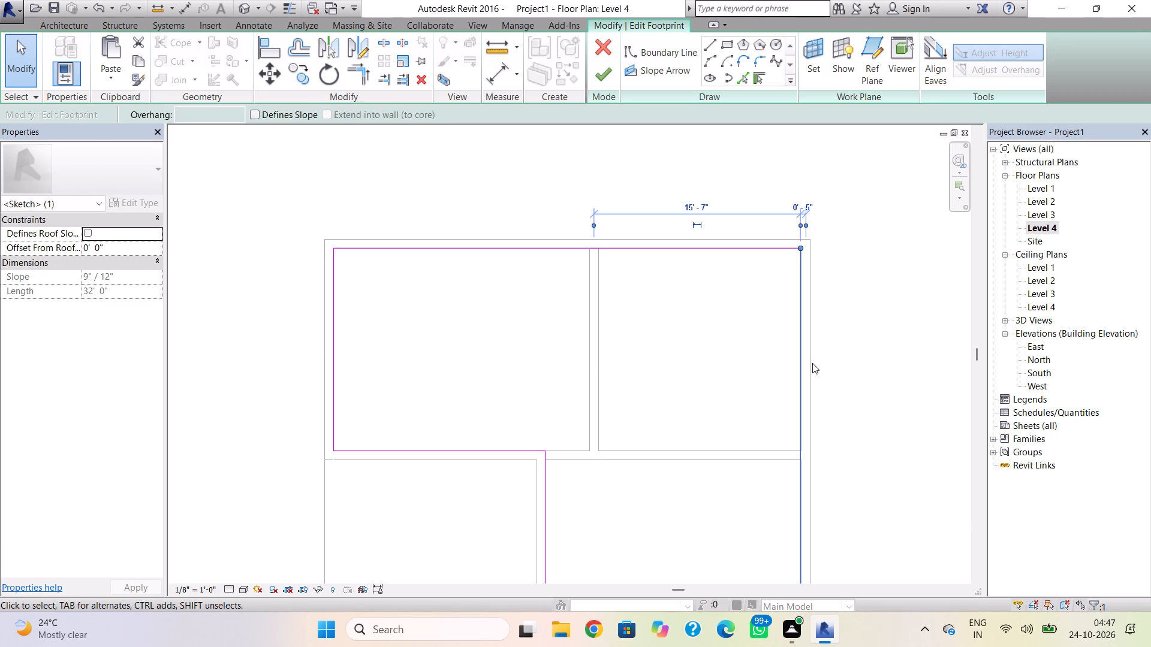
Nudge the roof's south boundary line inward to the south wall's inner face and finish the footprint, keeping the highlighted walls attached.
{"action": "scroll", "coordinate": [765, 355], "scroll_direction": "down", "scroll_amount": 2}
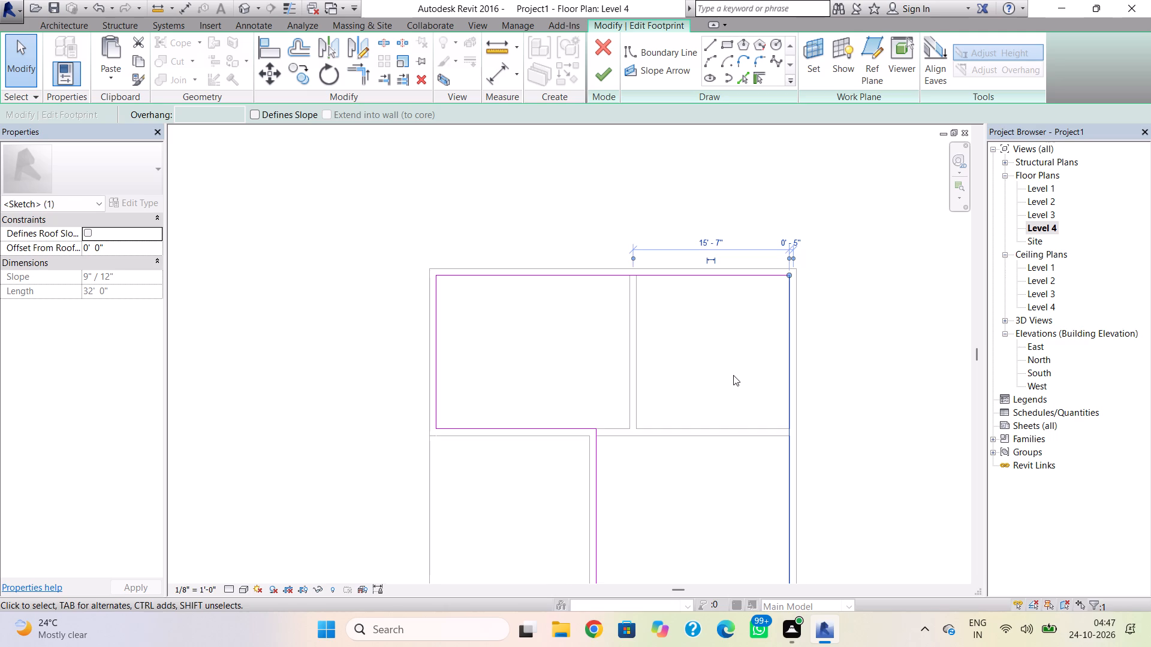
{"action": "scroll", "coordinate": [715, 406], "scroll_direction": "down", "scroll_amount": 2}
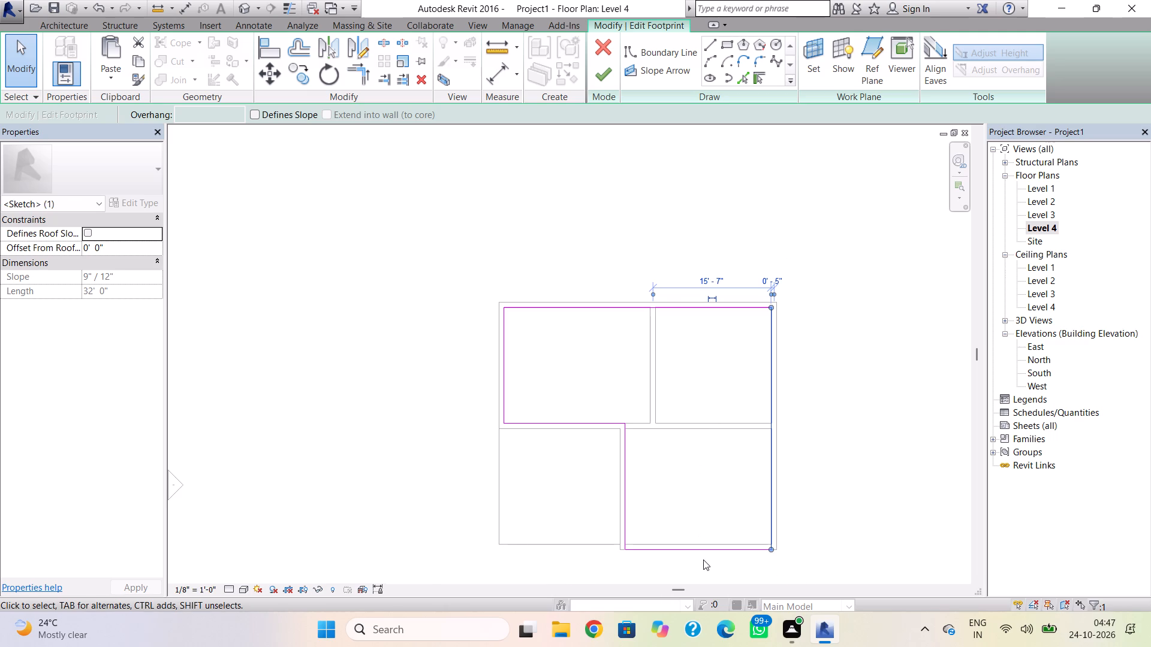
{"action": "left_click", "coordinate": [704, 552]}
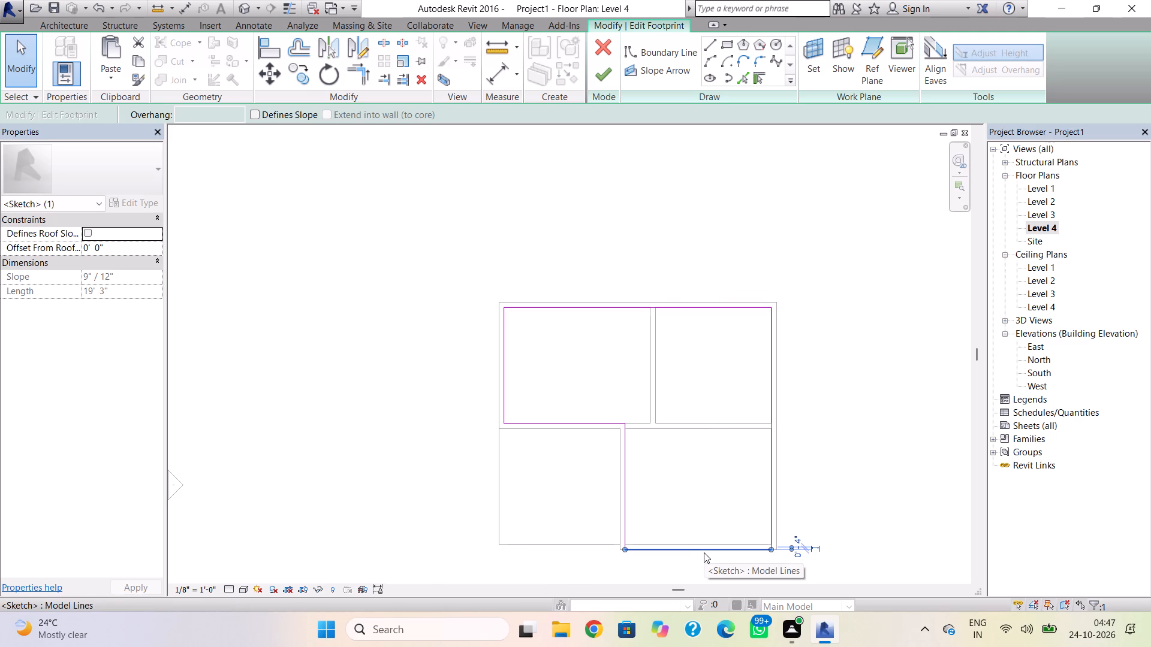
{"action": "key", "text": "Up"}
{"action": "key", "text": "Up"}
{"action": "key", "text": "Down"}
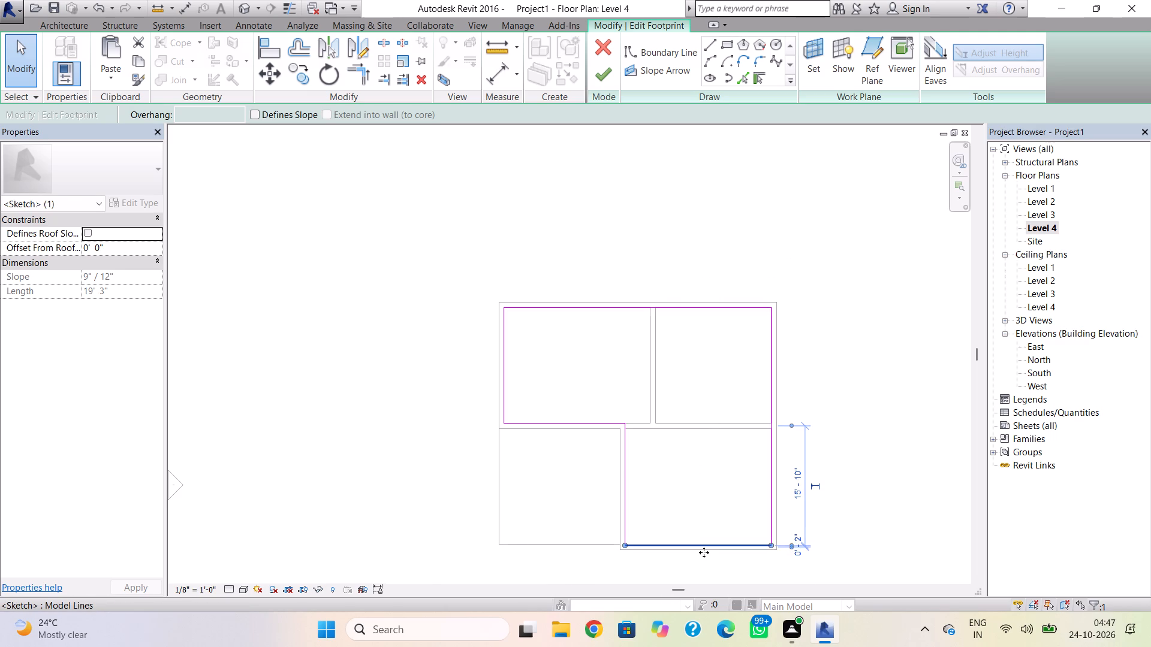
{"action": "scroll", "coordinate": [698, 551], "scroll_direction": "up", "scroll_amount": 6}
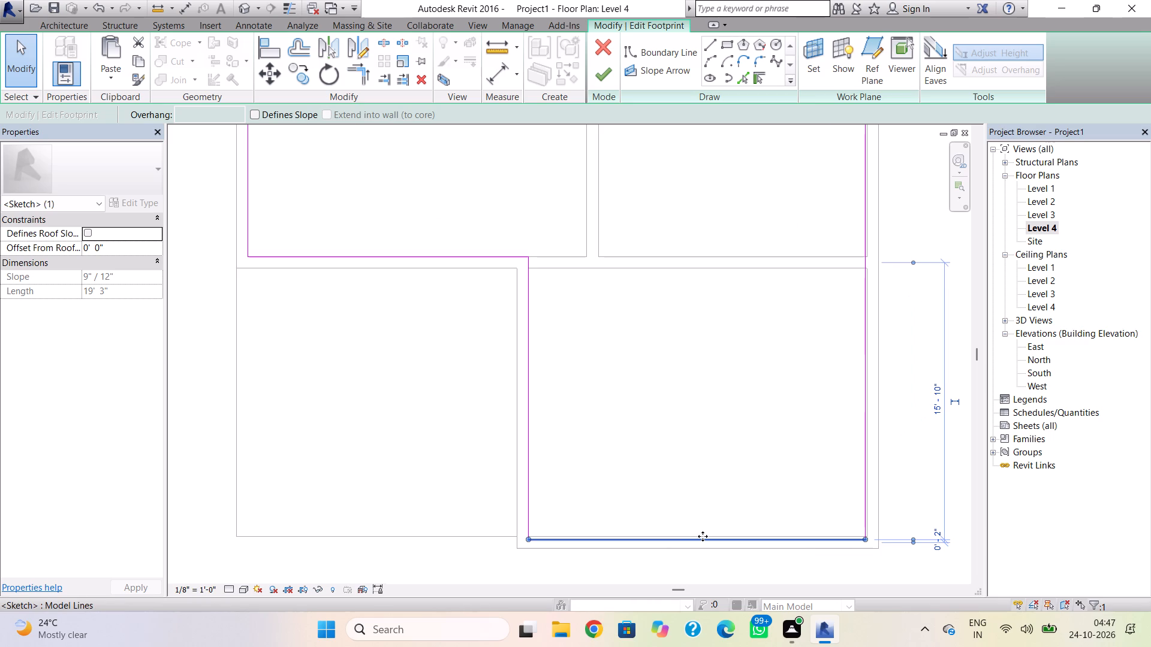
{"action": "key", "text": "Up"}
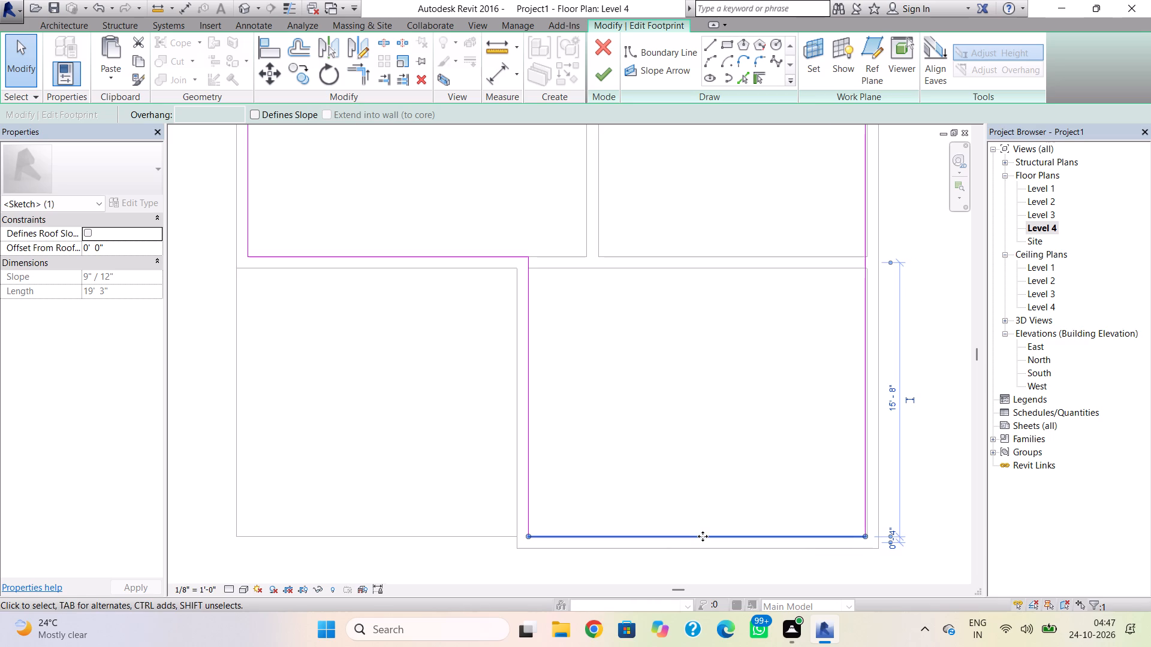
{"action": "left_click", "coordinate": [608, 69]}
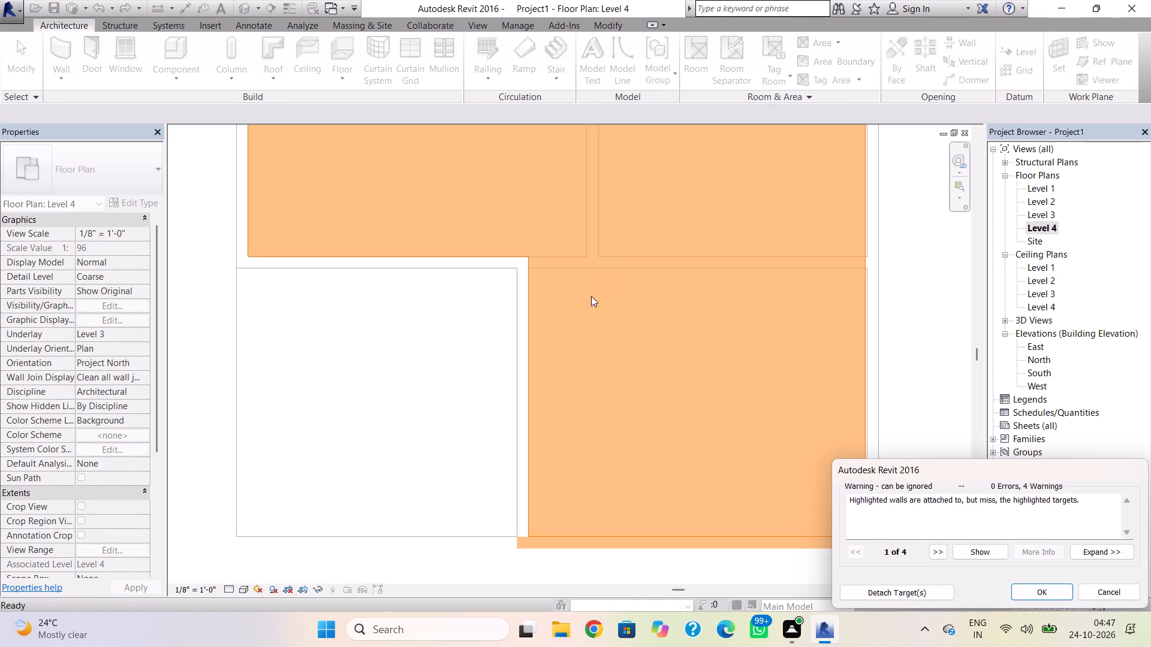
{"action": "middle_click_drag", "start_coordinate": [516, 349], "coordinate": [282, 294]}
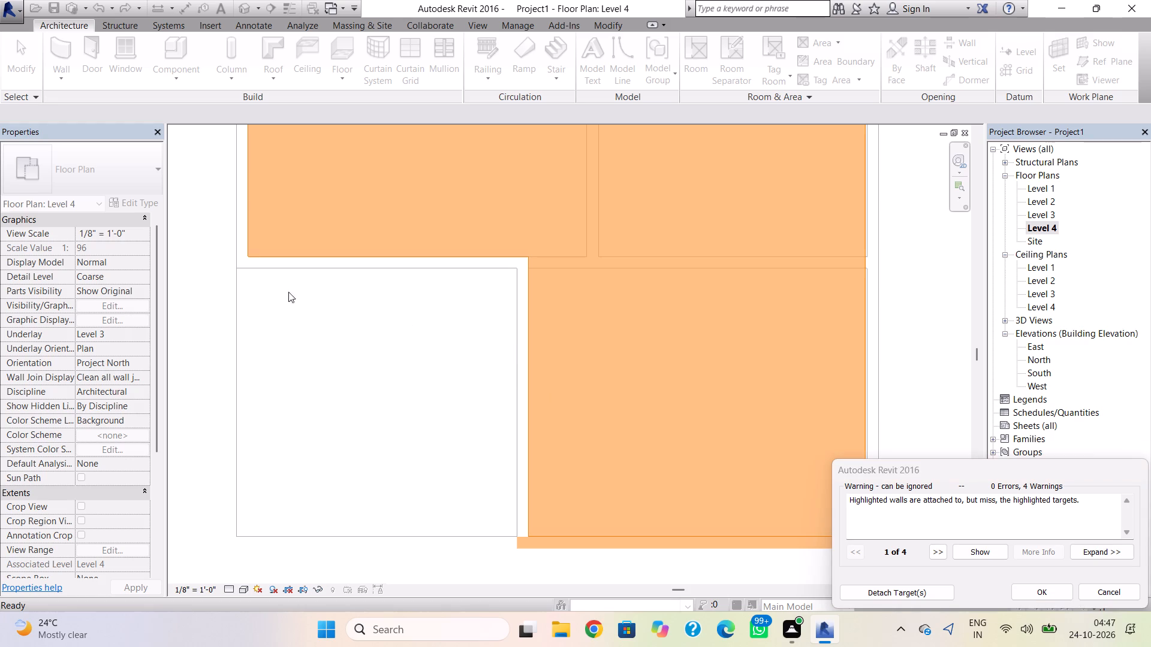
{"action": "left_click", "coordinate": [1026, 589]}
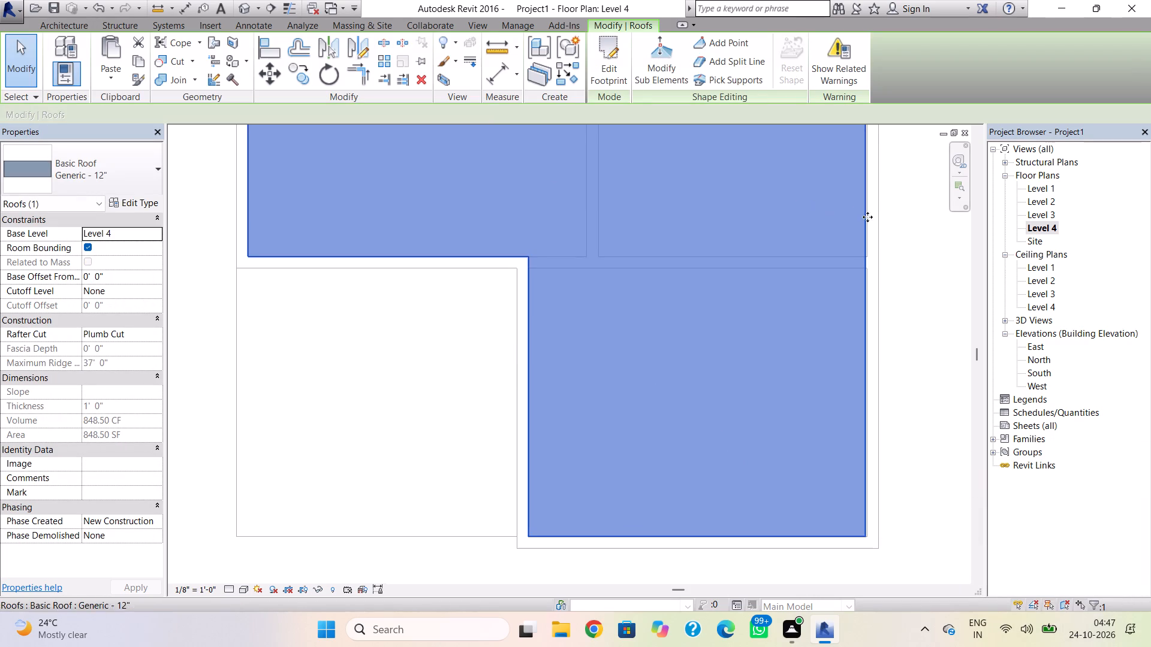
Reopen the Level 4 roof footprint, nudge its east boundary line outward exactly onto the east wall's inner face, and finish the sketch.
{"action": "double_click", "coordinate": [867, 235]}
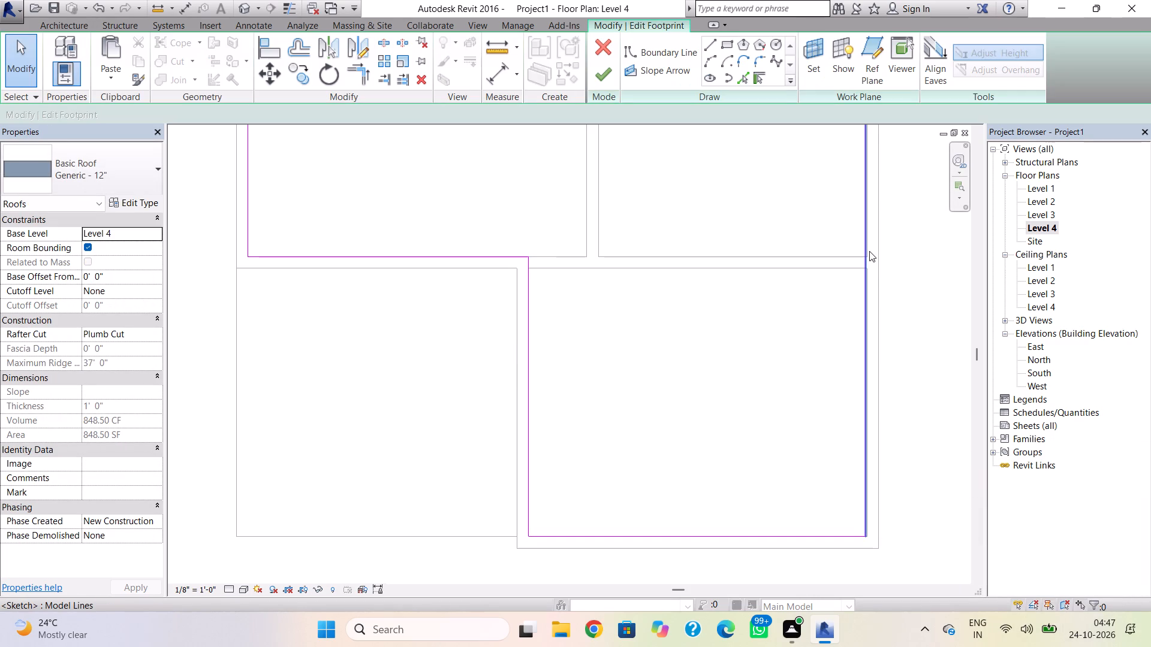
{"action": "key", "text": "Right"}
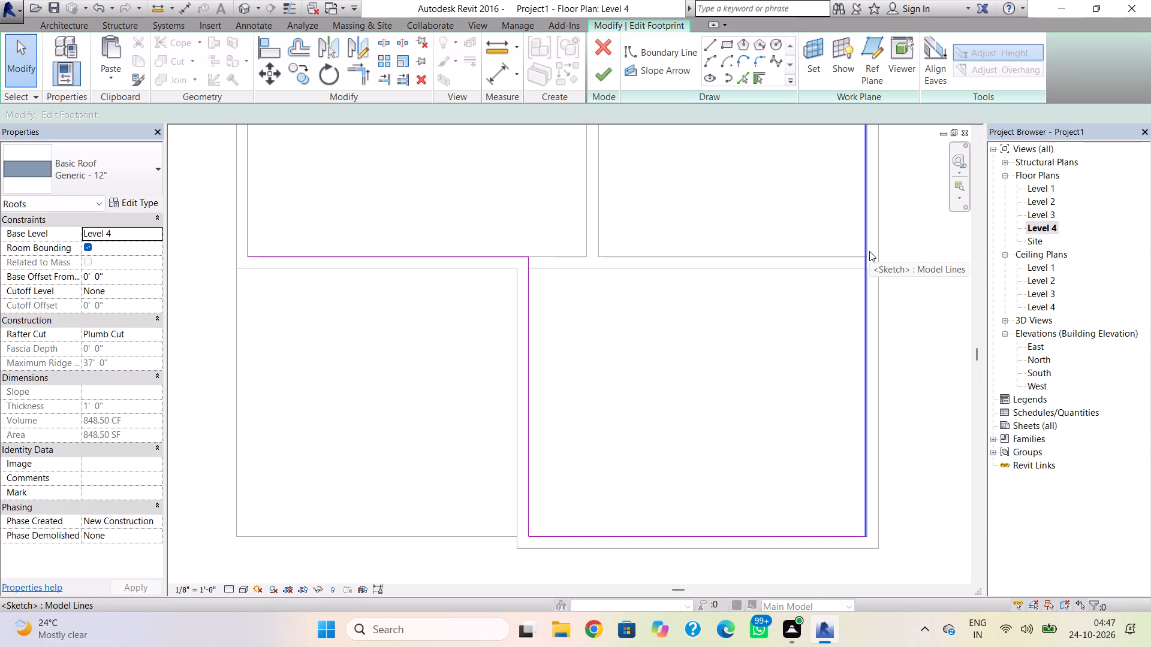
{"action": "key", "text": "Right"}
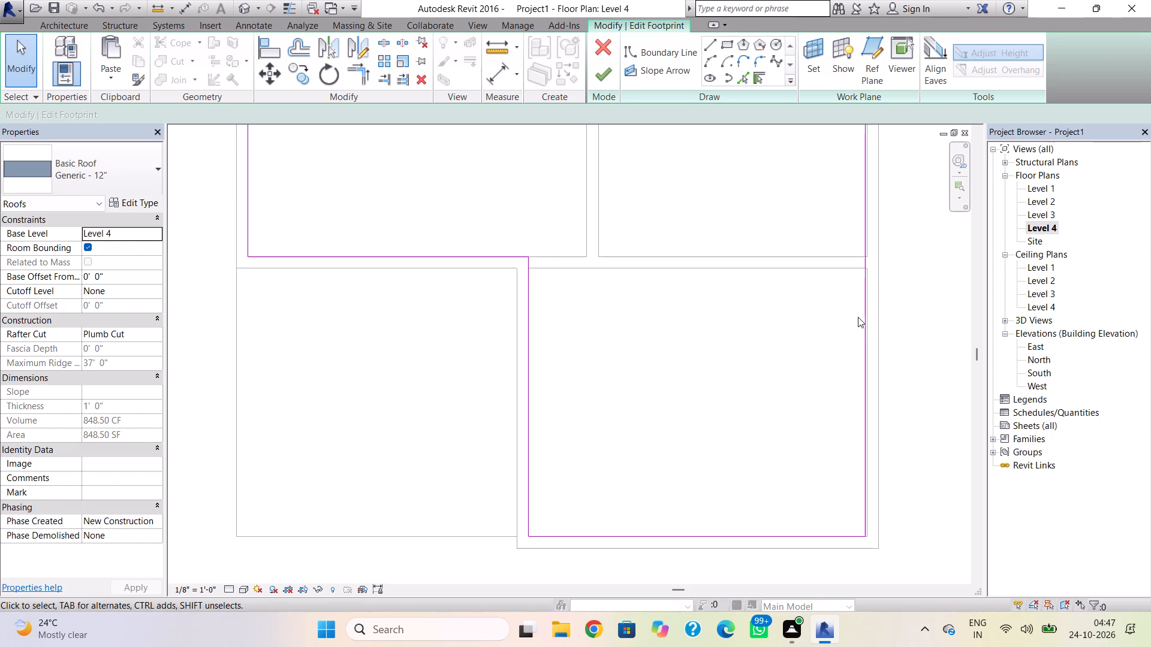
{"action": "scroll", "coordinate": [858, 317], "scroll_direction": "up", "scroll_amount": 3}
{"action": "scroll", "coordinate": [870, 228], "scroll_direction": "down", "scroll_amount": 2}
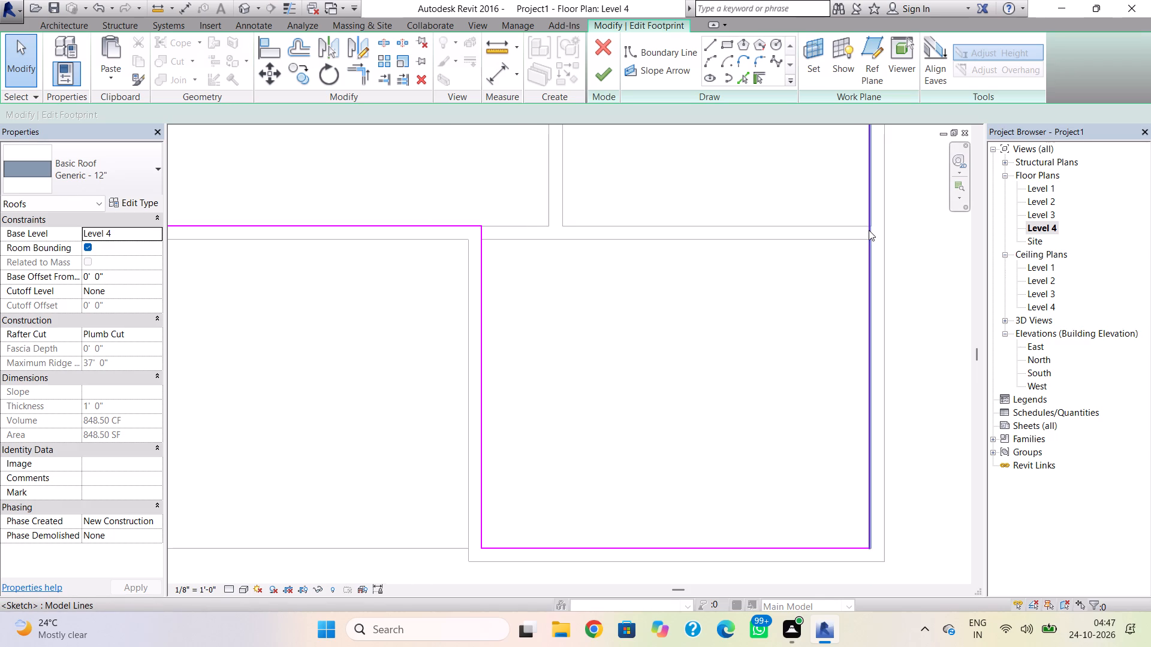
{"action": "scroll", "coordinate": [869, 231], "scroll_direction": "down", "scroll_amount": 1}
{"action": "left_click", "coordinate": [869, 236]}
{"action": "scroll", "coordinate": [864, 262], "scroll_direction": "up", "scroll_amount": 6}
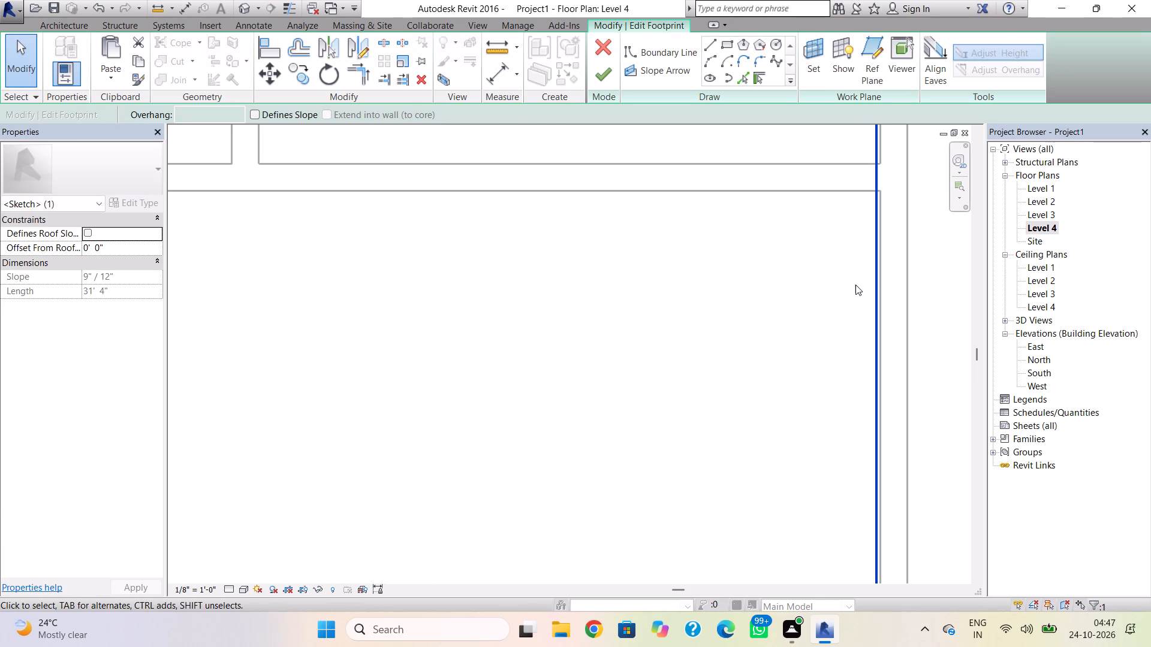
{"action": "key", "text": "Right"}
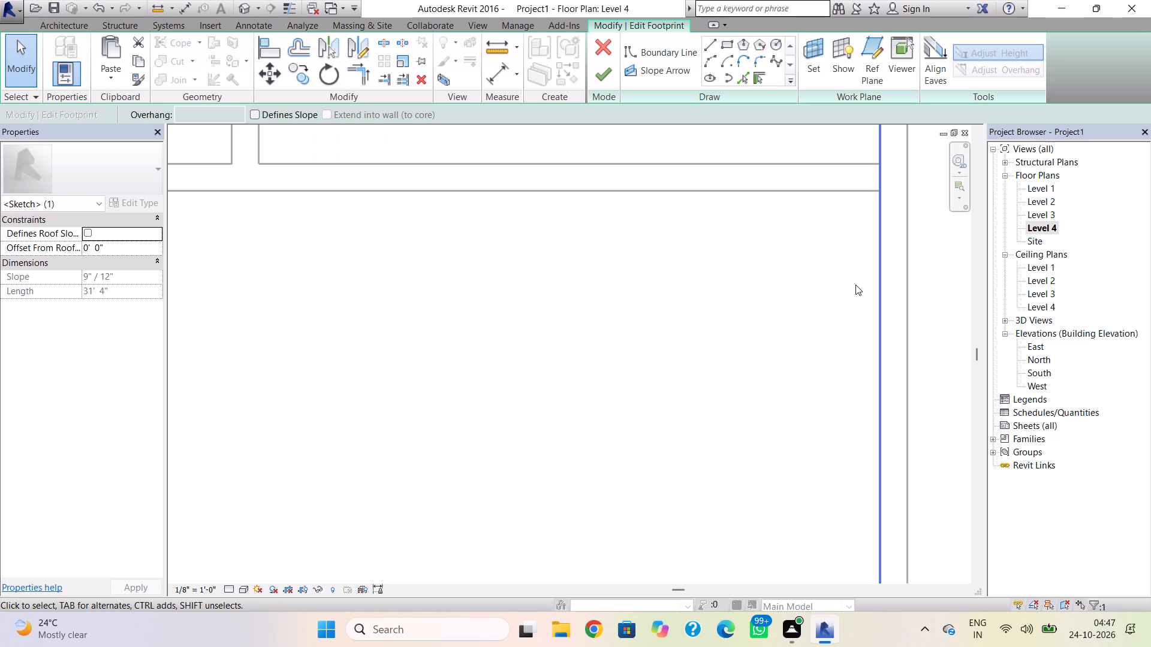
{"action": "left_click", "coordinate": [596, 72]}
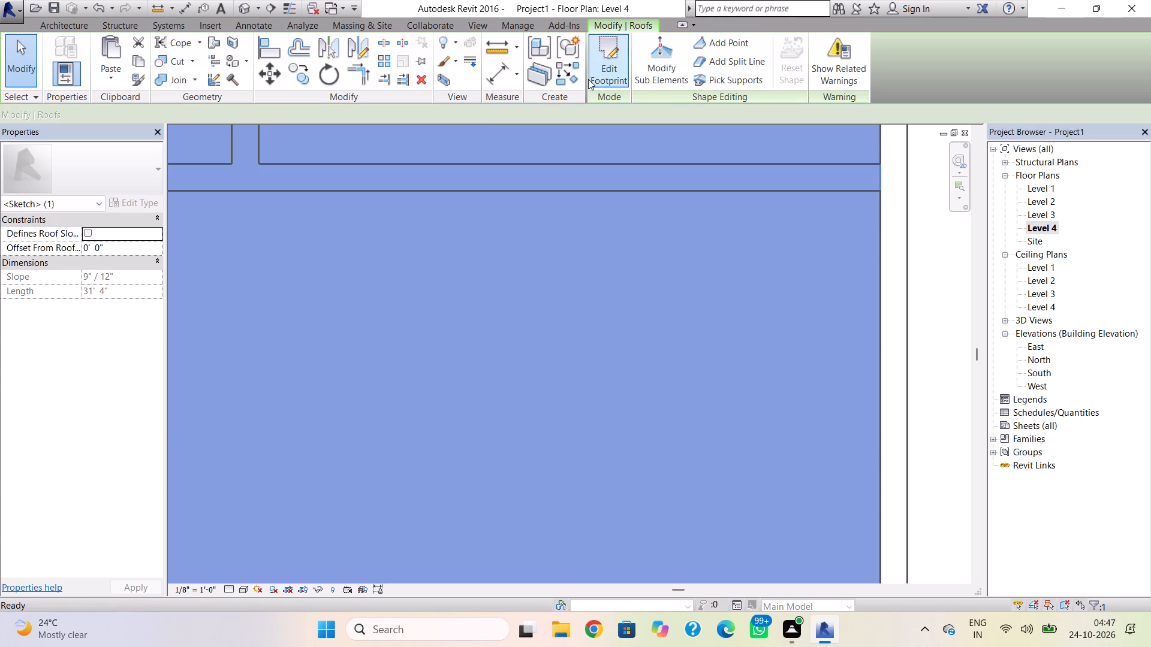
Open the 3D view to examine how the Level 4 roof fits against the surrounding walls.
{"action": "left_click", "coordinate": [245, 4]}
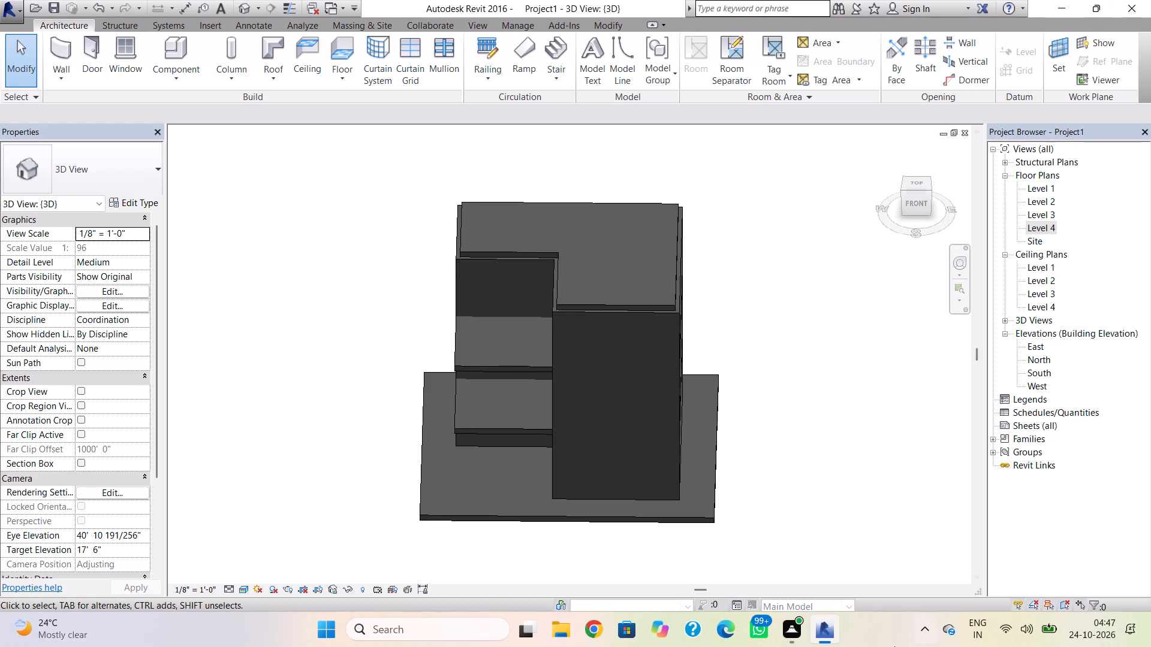
{"action": "right_click_drag", "start_coordinate": [813, 646], "coordinate": [806, 646]}
{"action": "right_click_drag", "start_coordinate": [804, 646], "coordinate": [753, 606]}
{"action": "right_click", "coordinate": [655, 539]}
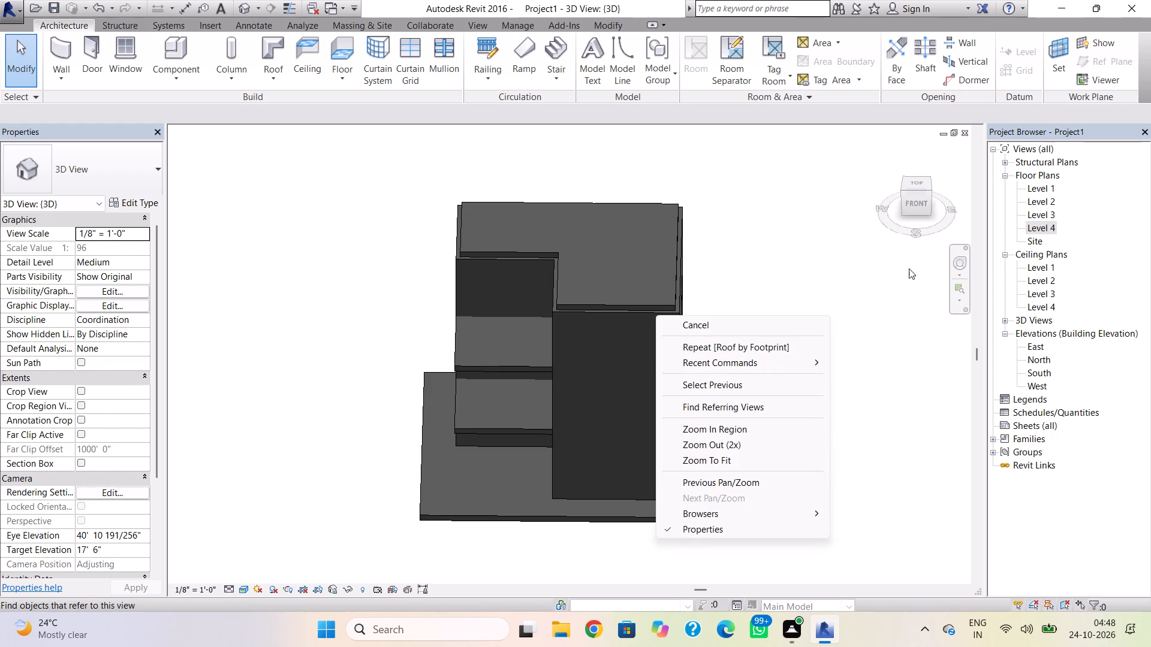
{"action": "left_click", "coordinate": [760, 326]}
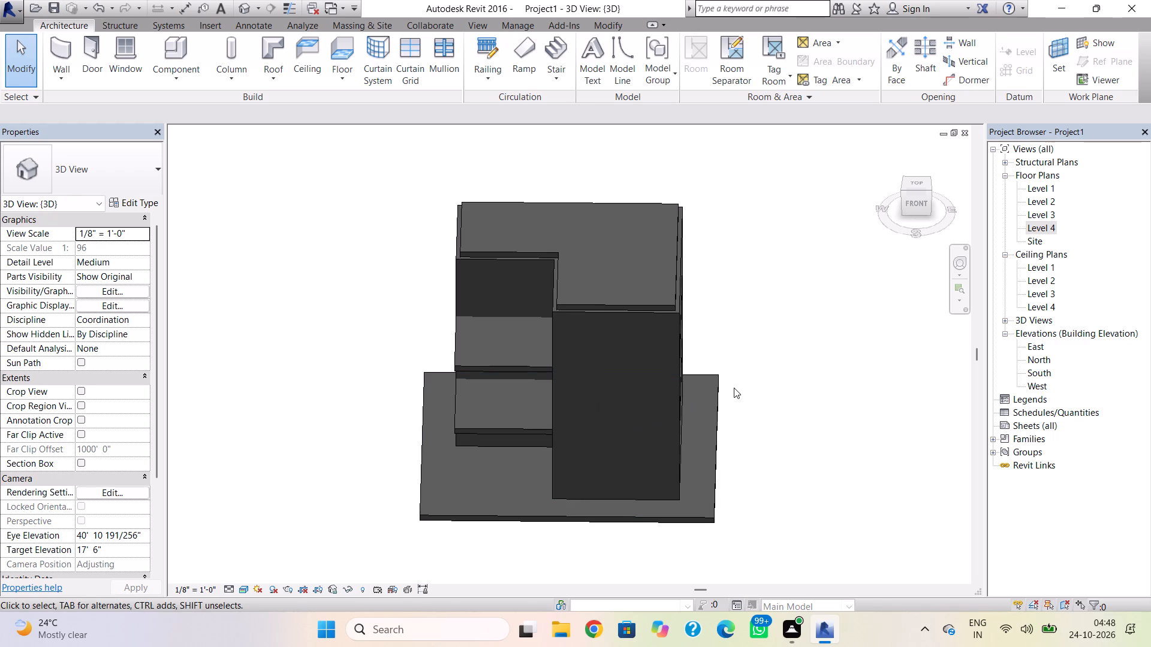
Reopen the roof footprint in the Level 4 floor plan and nudge its south boundary line outward to the south wall's outer face.
{"action": "double_click", "coordinate": [1050, 229]}
{"action": "scroll", "coordinate": [734, 421], "scroll_direction": "down", "scroll_amount": 8}
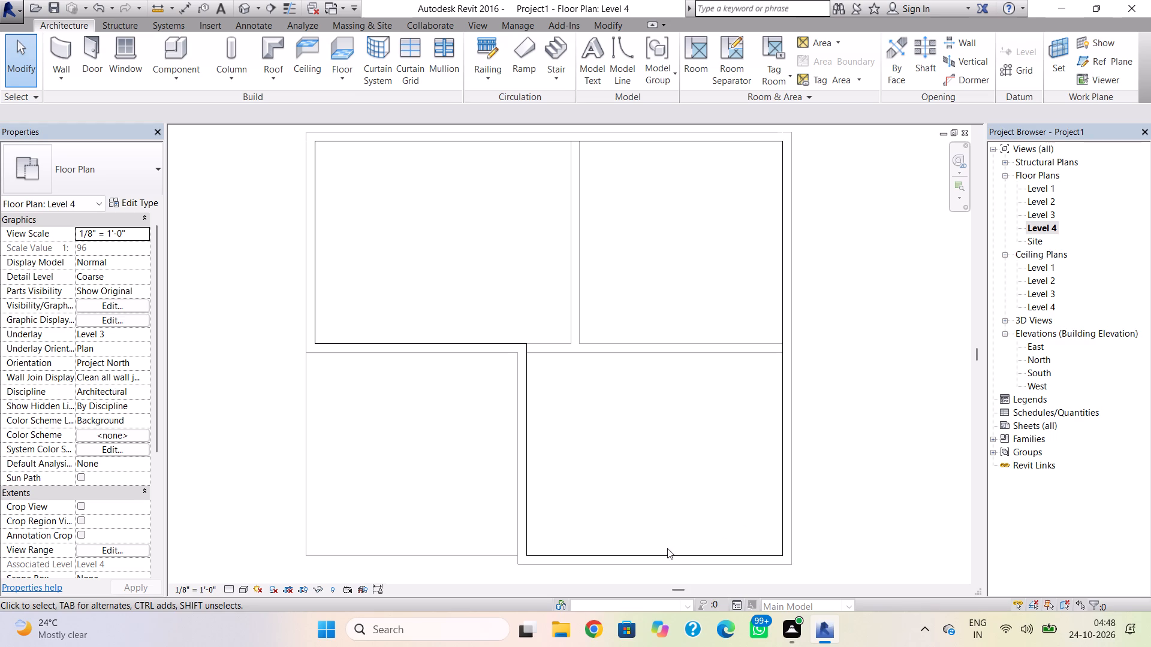
{"action": "left_click", "coordinate": [665, 552]}
{"action": "double_click", "coordinate": [665, 552]}
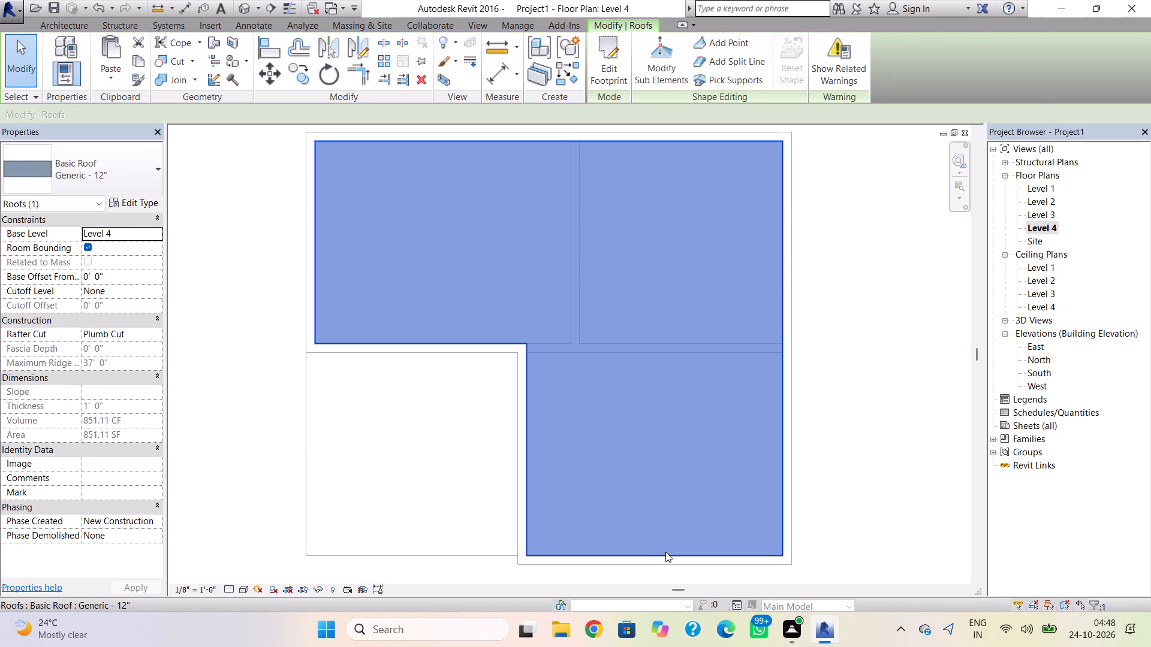
{"action": "left_click", "coordinate": [665, 552]}
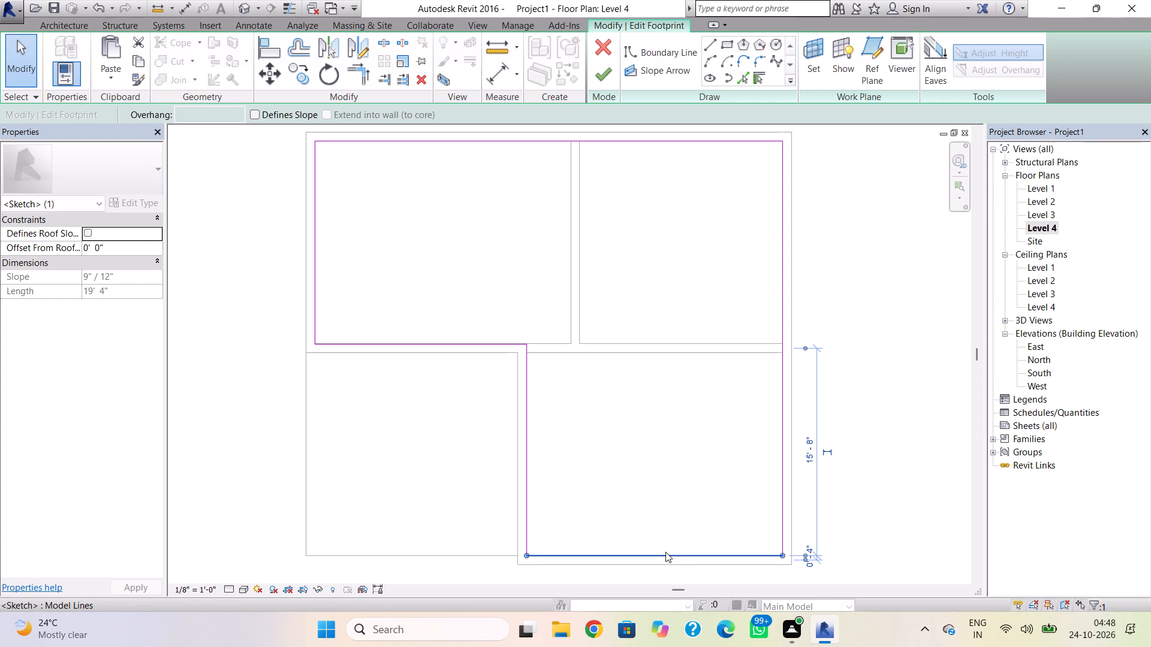
{"action": "key", "text": "Down"}
{"action": "key", "text": "Down"}
{"action": "key", "text": "Down"}
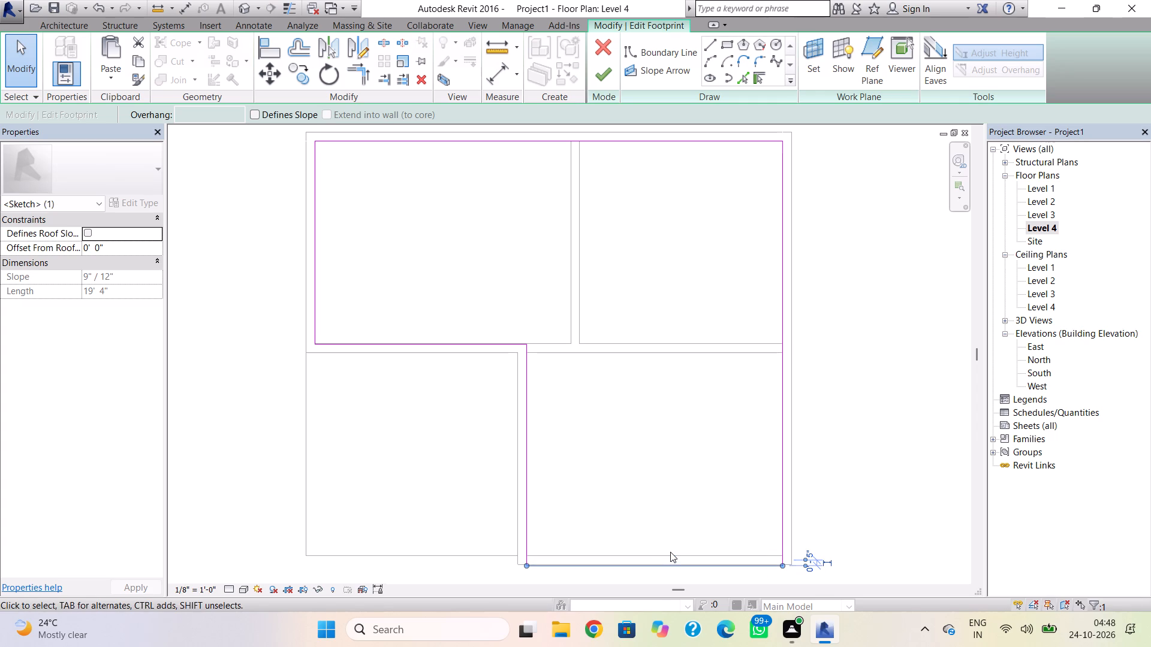
{"action": "scroll", "coordinate": [659, 588], "scroll_direction": "up", "scroll_amount": 7}
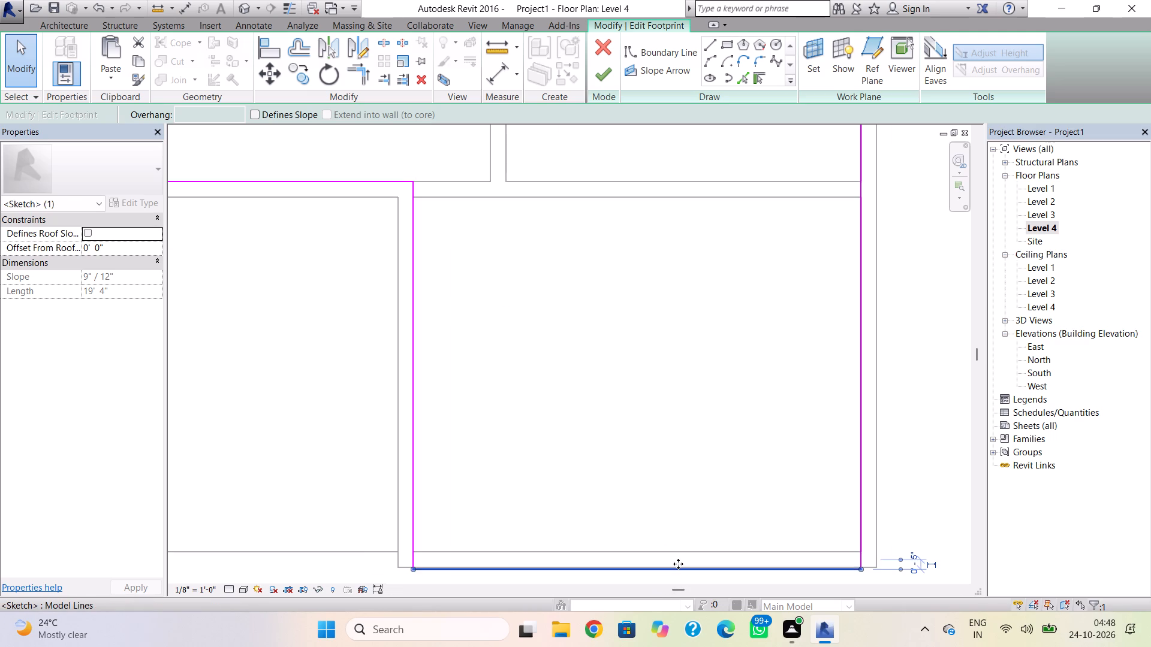
{"action": "scroll", "coordinate": [678, 564], "scroll_direction": "up", "scroll_amount": 4}
{"action": "key", "text": "Up"}
{"action": "scroll", "coordinate": [678, 564], "scroll_direction": "down", "scroll_amount": 7}
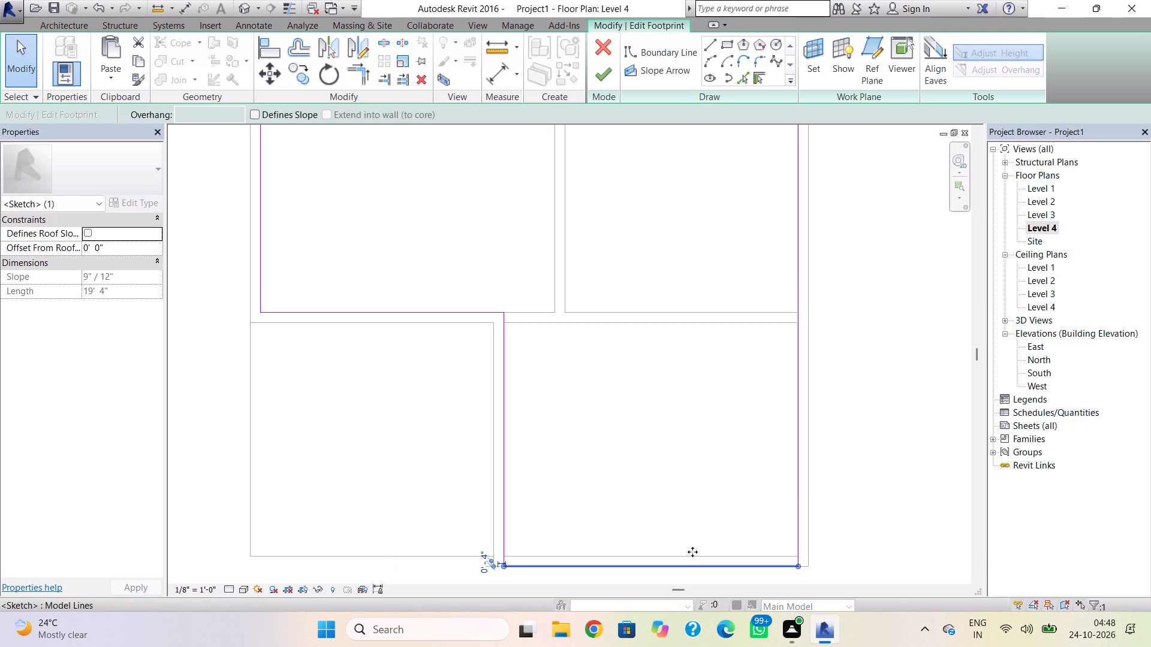
Nudge the roof's east boundary line outward to the outer face of the east wall.
{"action": "left_click", "coordinate": [804, 478]}
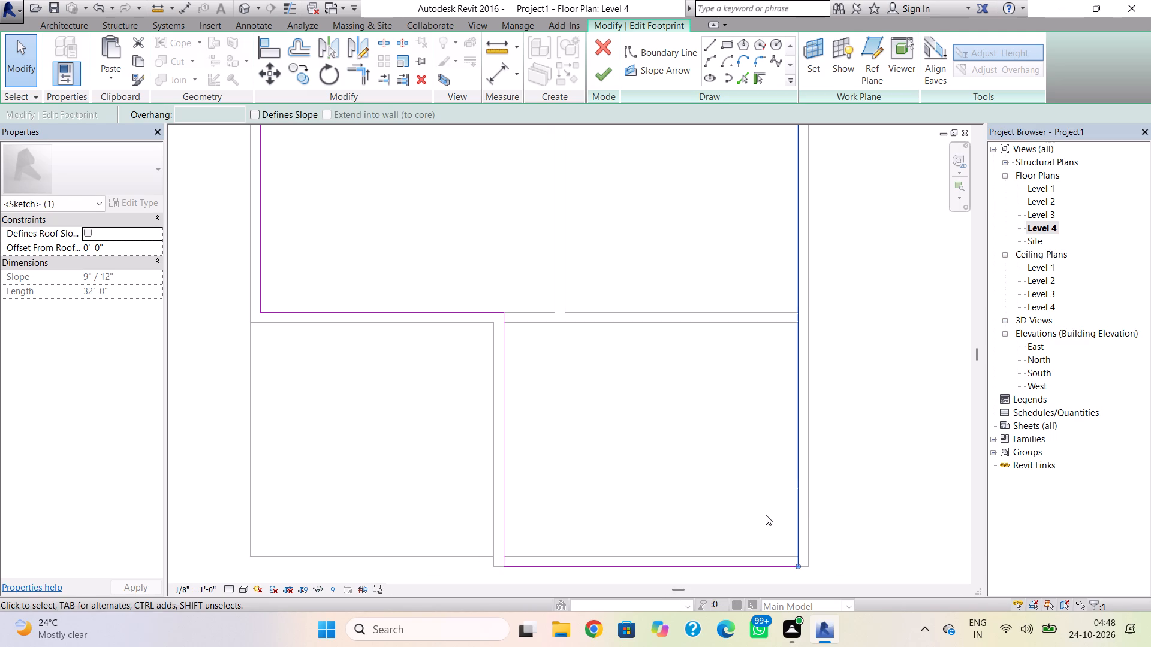
{"action": "key", "text": "Right"}
{"action": "key", "text": "Right"}
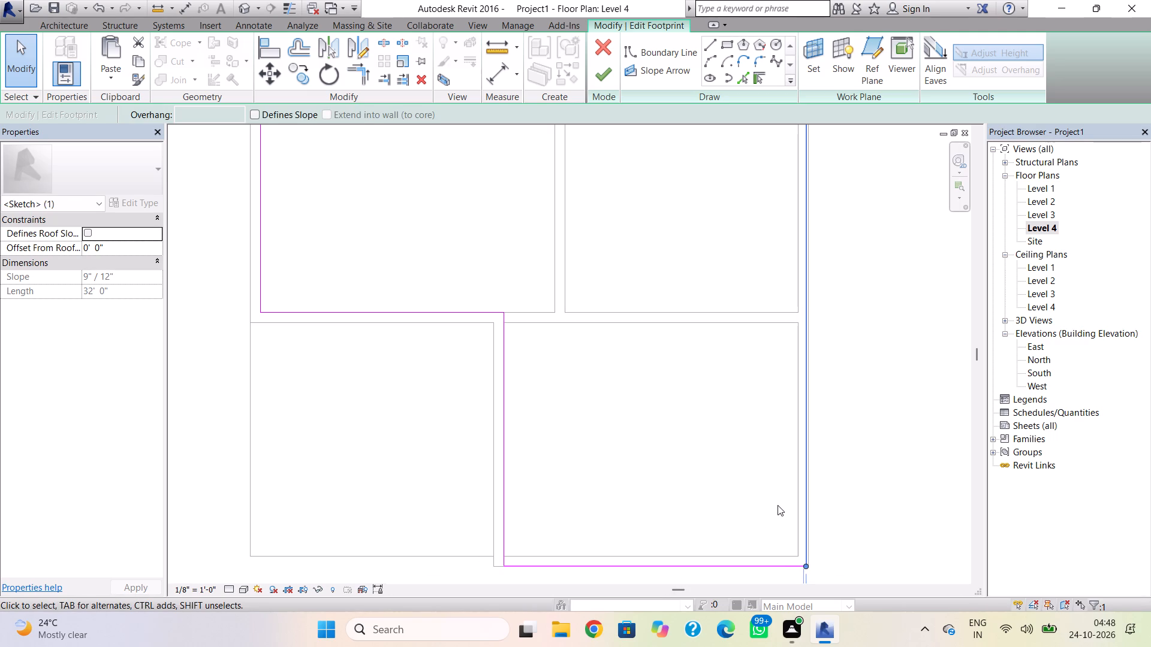
{"action": "key", "text": "Right"}
{"action": "scroll", "coordinate": [821, 501], "scroll_direction": "up", "scroll_amount": 4}
{"action": "key", "text": "Left"}
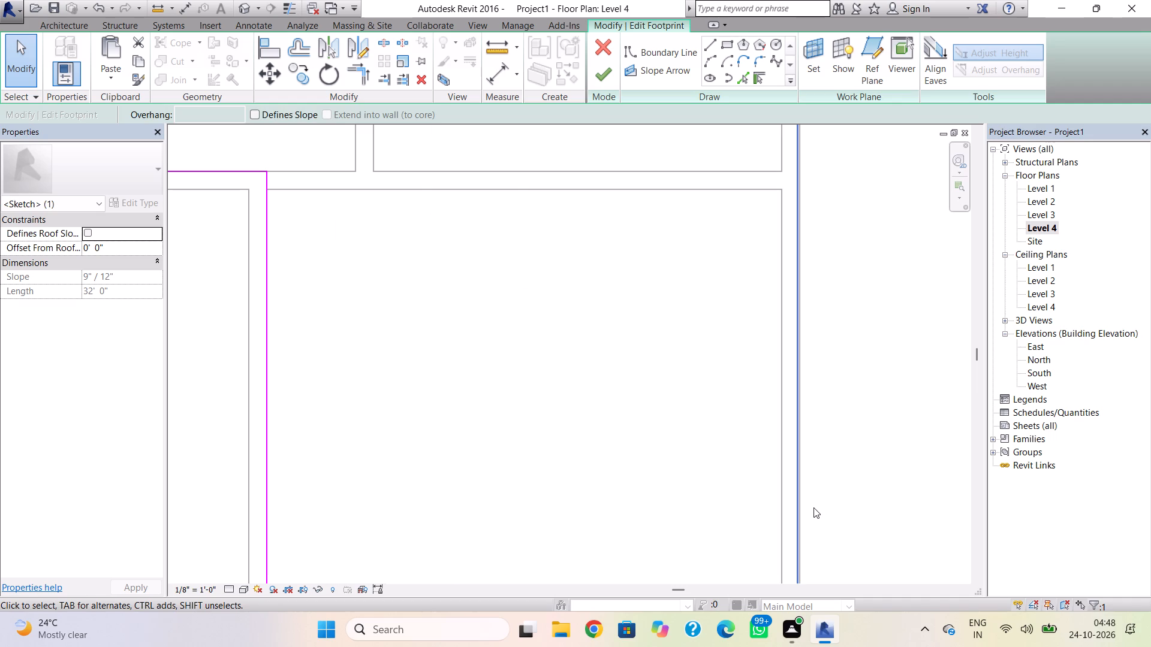
{"action": "scroll", "coordinate": [802, 513], "scroll_direction": "up", "scroll_amount": 9}
{"action": "key", "text": "Right"}
{"action": "key", "text": "Right"}
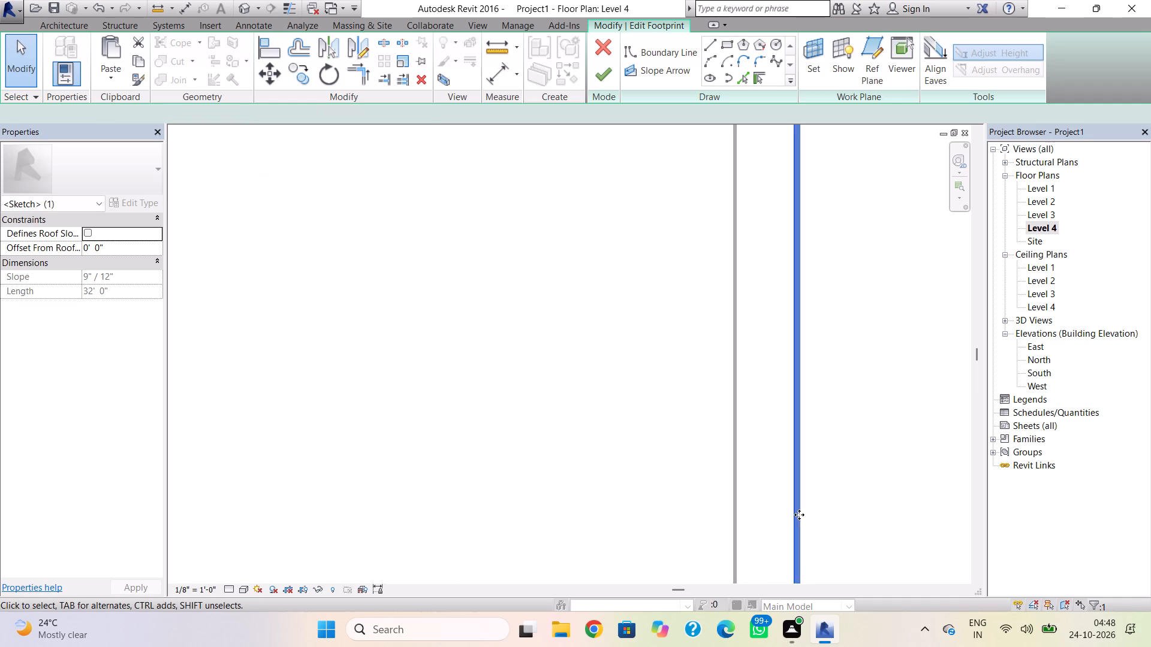
Nudge the west boundary line of the roof's southern wing outward to the adjoining wall's outer west face.
{"action": "scroll", "coordinate": [739, 541], "scroll_direction": "down", "scroll_amount": 5}
{"action": "scroll", "coordinate": [690, 535], "scroll_direction": "down", "scroll_amount": 5}
{"action": "scroll", "coordinate": [489, 536], "scroll_direction": "down", "scroll_amount": 4}
{"action": "middle_click_drag", "start_coordinate": [510, 538], "coordinate": [514, 539]}
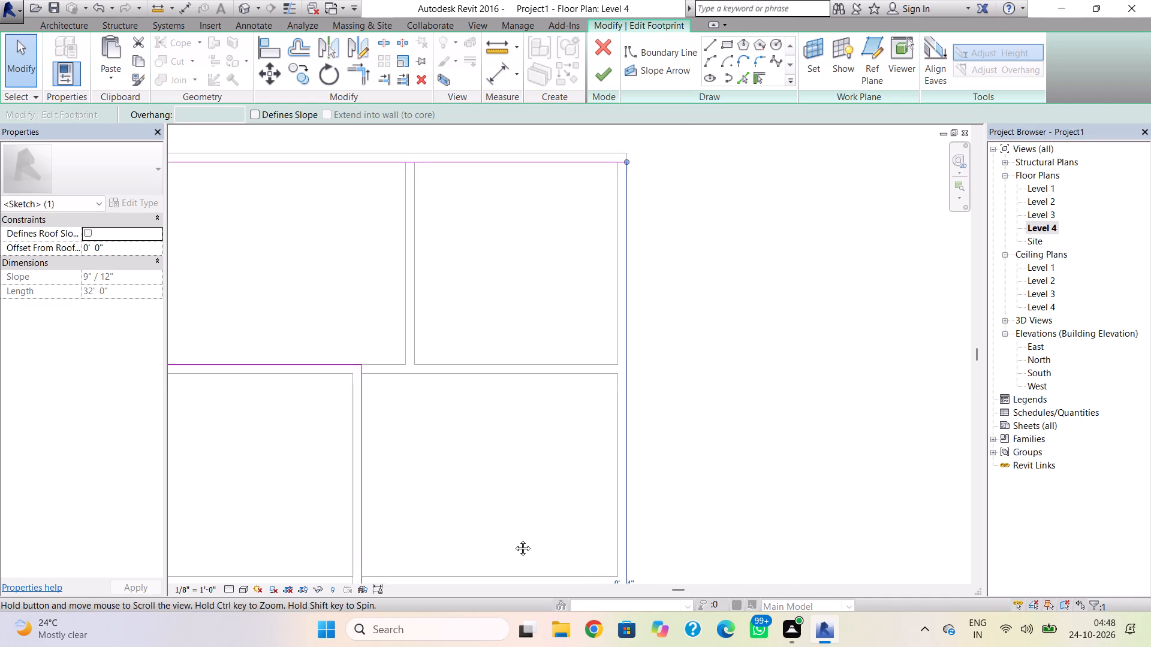
{"action": "middle_click_drag", "start_coordinate": [514, 539], "coordinate": [701, 457]}
{"action": "left_click", "coordinate": [554, 463]}
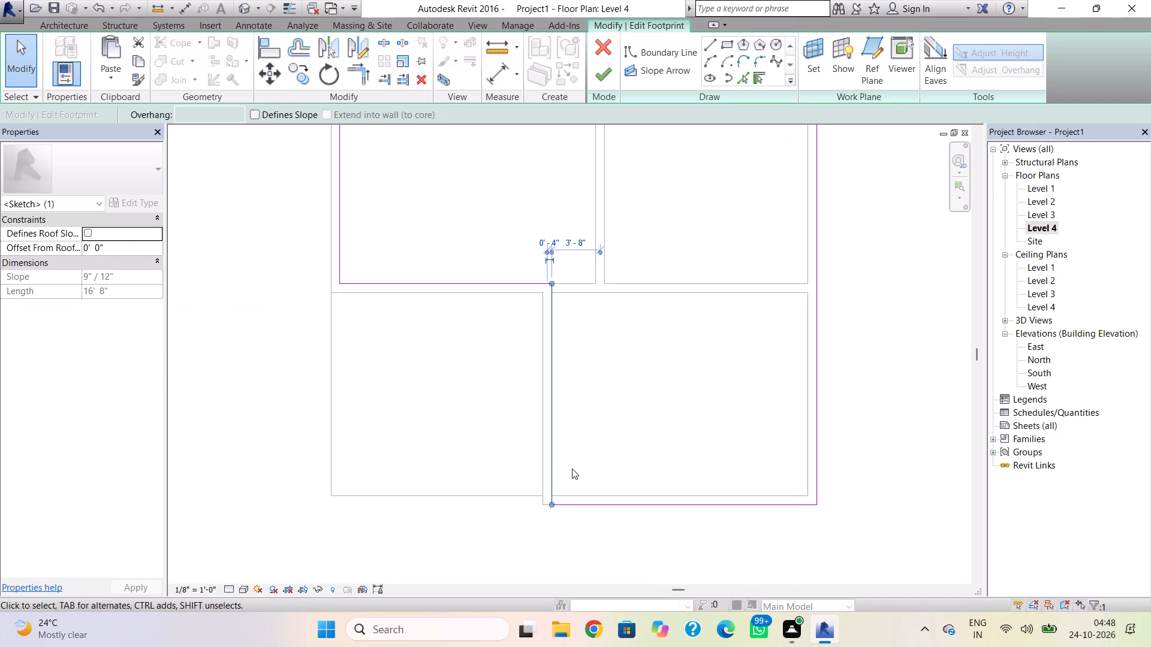
{"action": "key", "text": "Left"}
{"action": "key", "text": "Left"}
{"action": "scroll", "coordinate": [548, 492], "scroll_direction": "up", "scroll_amount": 3}
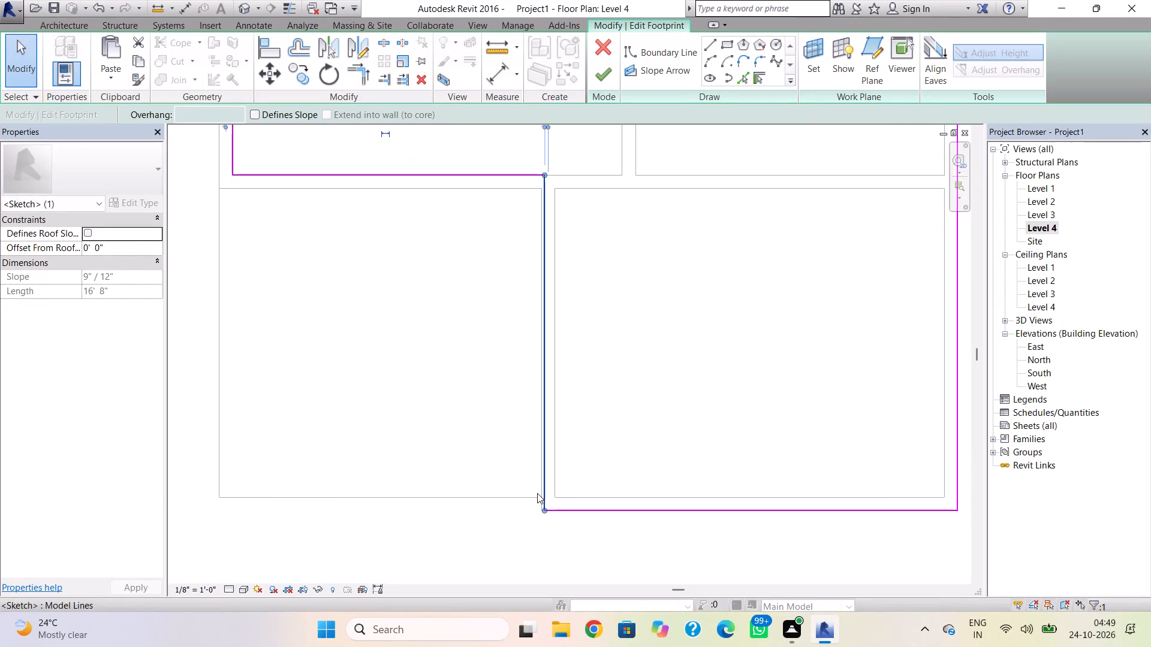
{"action": "scroll", "coordinate": [537, 493], "scroll_direction": "up", "scroll_amount": 3}
{"action": "key", "text": "Left"}
{"action": "key", "text": "Left"}
{"action": "scroll", "coordinate": [543, 397], "scroll_direction": "down", "scroll_amount": 5}
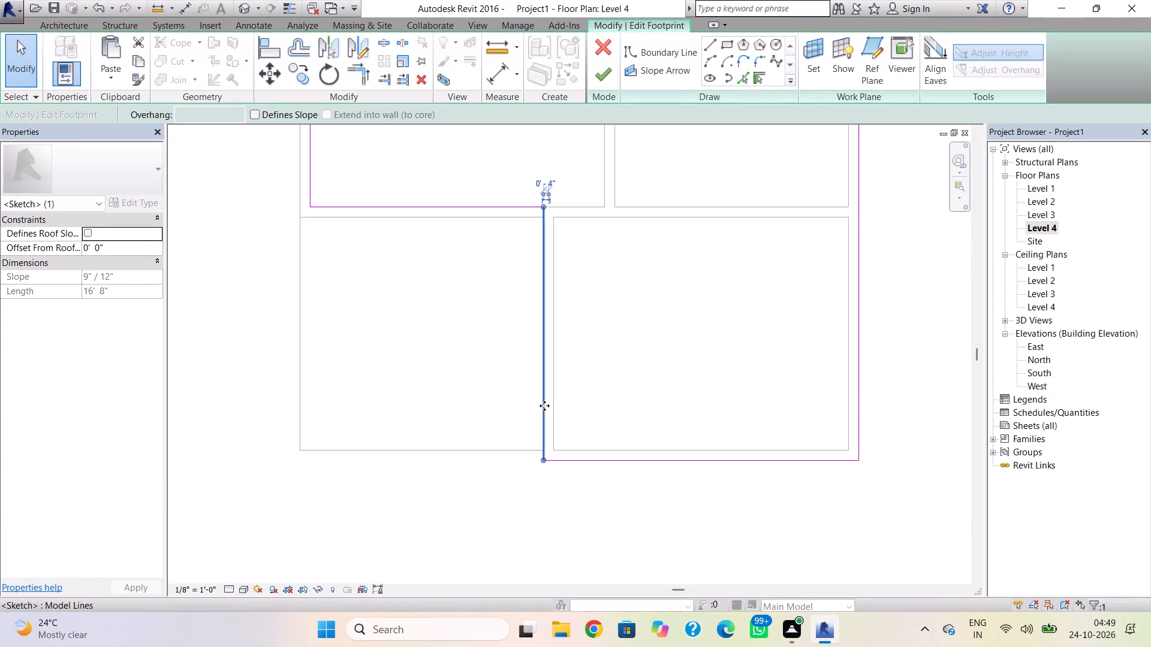
{"action": "scroll", "coordinate": [546, 397], "scroll_direction": "down", "scroll_amount": 1}
{"action": "middle_click_drag", "start_coordinate": [550, 404], "coordinate": [607, 467]}
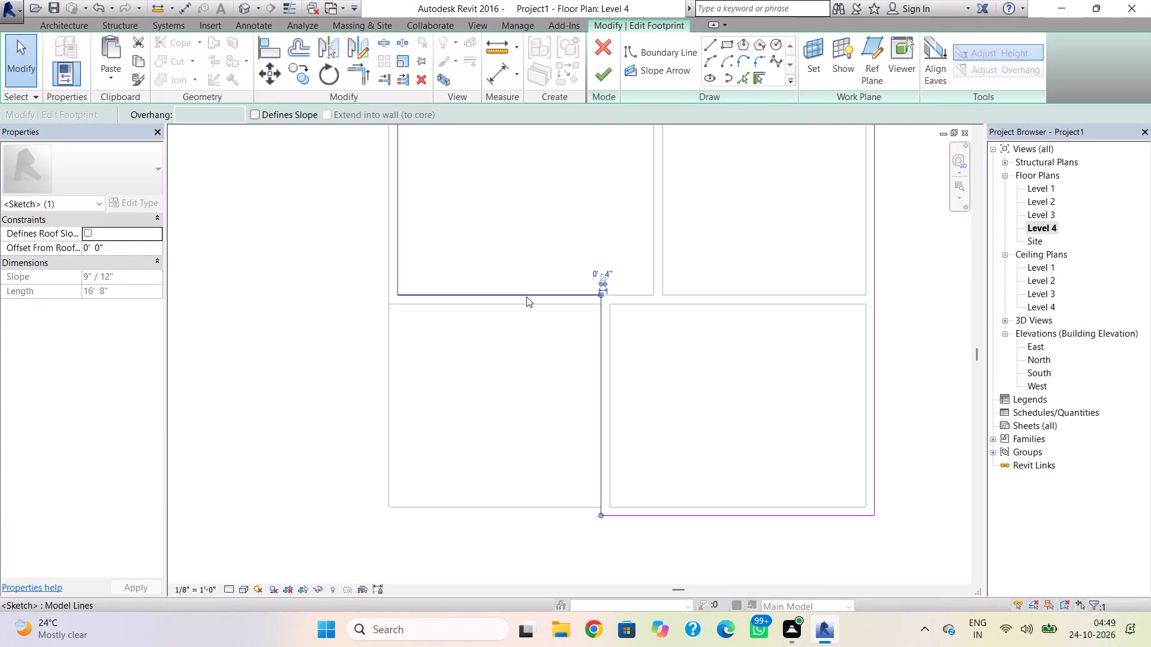
Nudge the south boundary line of the roof's northwest wing outward to the adjoining wall's outer south face.
{"action": "left_click", "coordinate": [526, 297]}
{"action": "scroll", "coordinate": [537, 312], "scroll_direction": "up", "scroll_amount": 8}
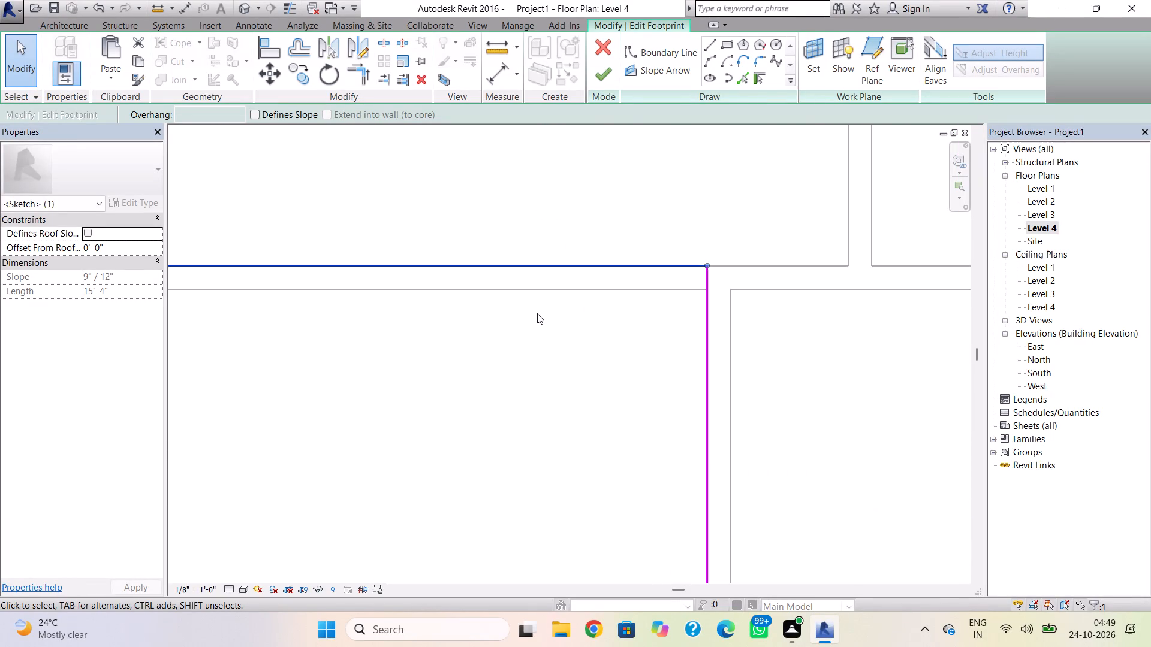
{"action": "key", "text": "Down"}
{"action": "key", "text": "Down"}
{"action": "key", "text": "Down"}
{"action": "key", "text": "Down"}
{"action": "key", "text": "Down"}
{"action": "key", "text": "Down"}
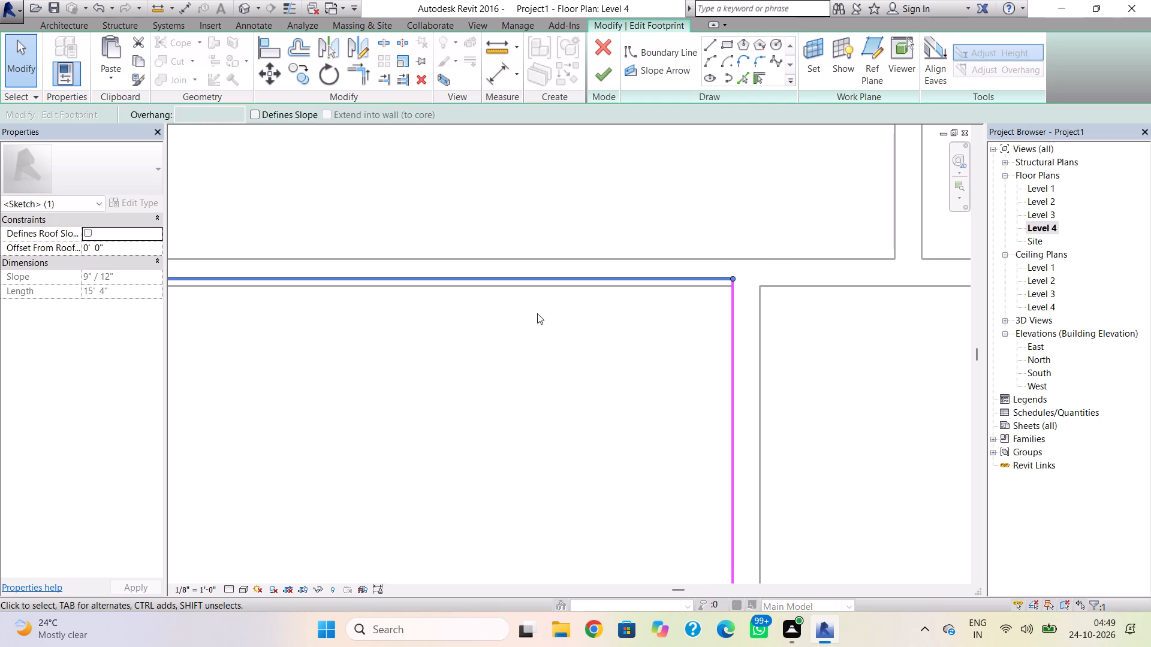
{"action": "key", "text": "Down"}
{"action": "key", "text": "Down"}
Nudge the west boundary line of the roof's northwest wing outward to the west wall's outer face.
{"action": "scroll", "coordinate": [542, 331], "scroll_direction": "down", "scroll_amount": 5}
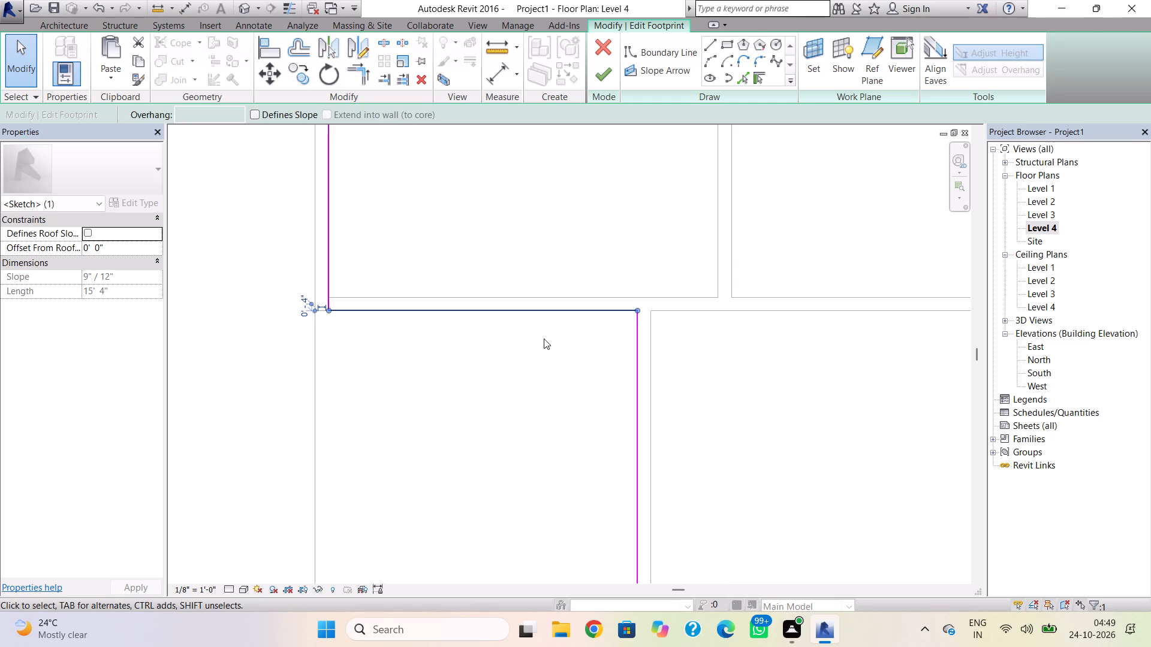
{"action": "scroll", "coordinate": [544, 338], "scroll_direction": "down", "scroll_amount": 1}
{"action": "left_click", "coordinate": [360, 285]}
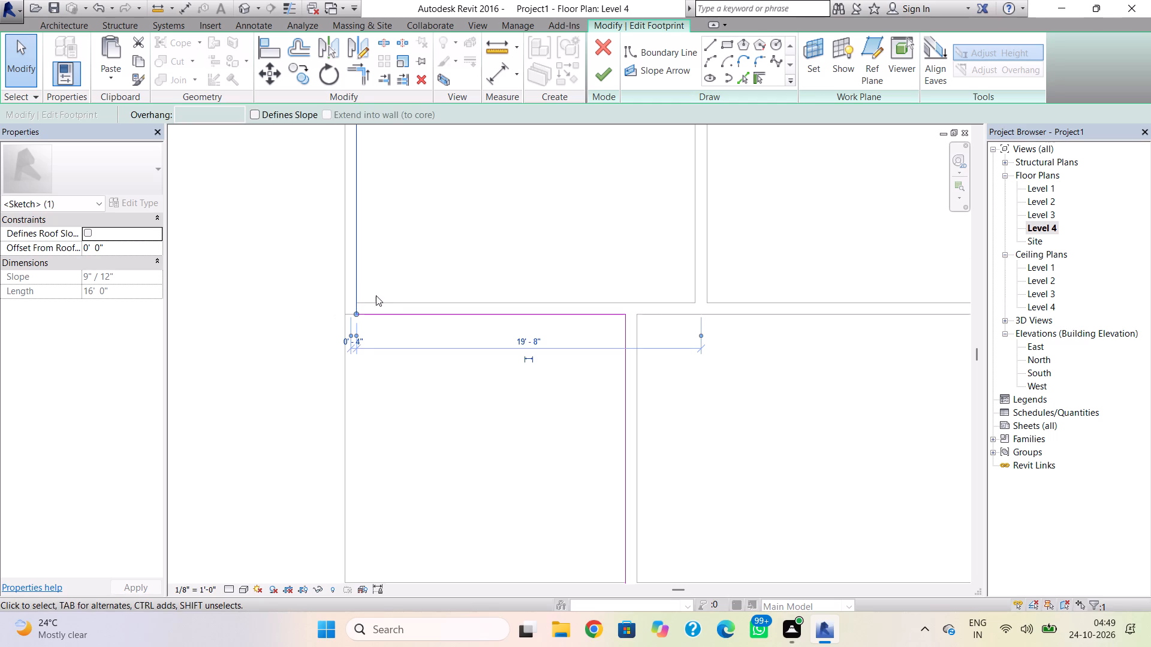
{"action": "key", "text": "Left"}
{"action": "key", "text": "Left"}
{"action": "key", "text": "Left"}
{"action": "key", "text": "Left"}
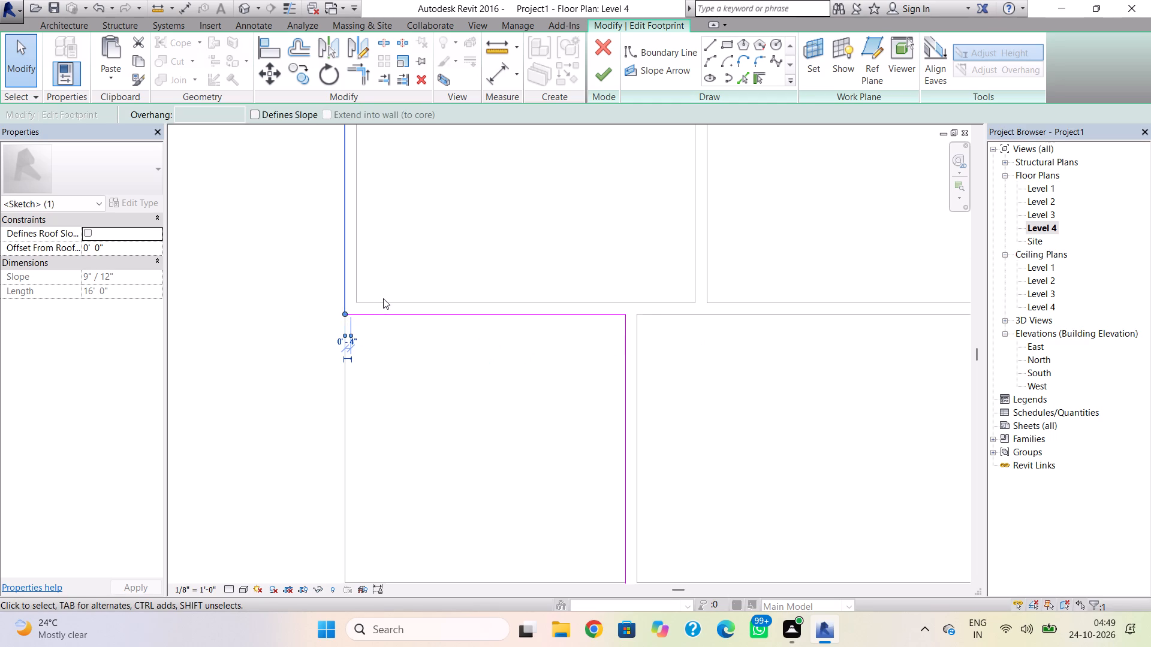
Nudge the roof's north boundary line outward to the north wall's outer face, finish the footprint, and view the roof in 3D.
{"action": "middle_click_drag", "start_coordinate": [564, 409], "coordinate": [568, 503]}
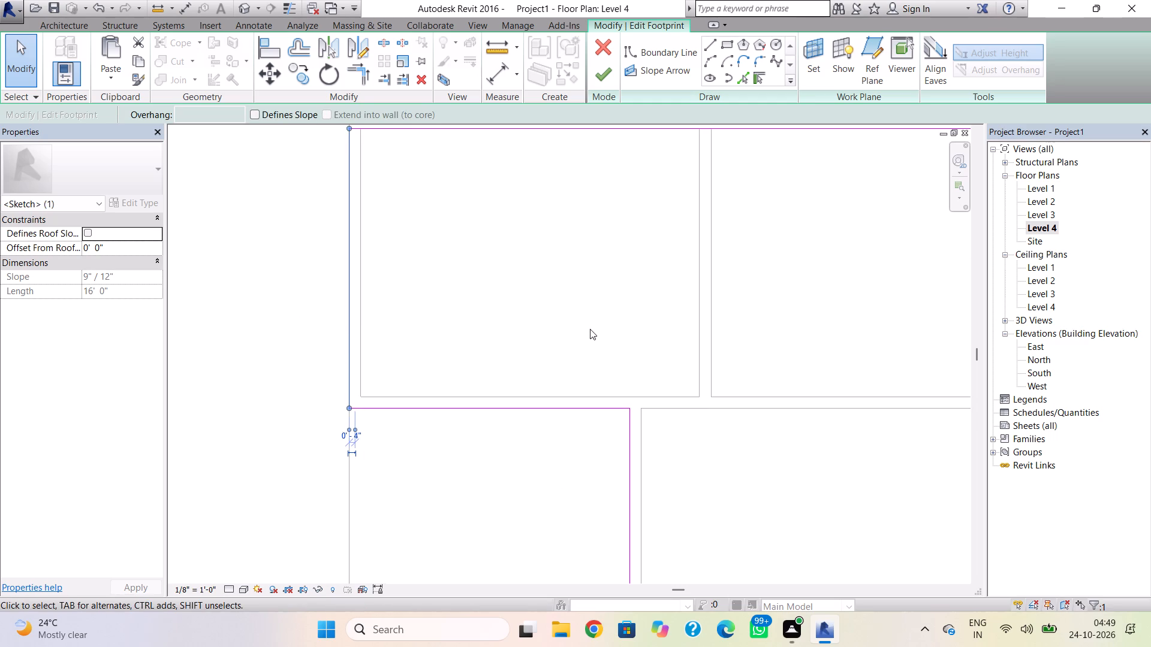
{"action": "scroll", "coordinate": [590, 329], "scroll_direction": "down", "scroll_amount": 2}
{"action": "middle_click_drag", "start_coordinate": [594, 343], "coordinate": [568, 522]}
{"action": "scroll", "coordinate": [596, 371], "scroll_direction": "up", "scroll_amount": 3}
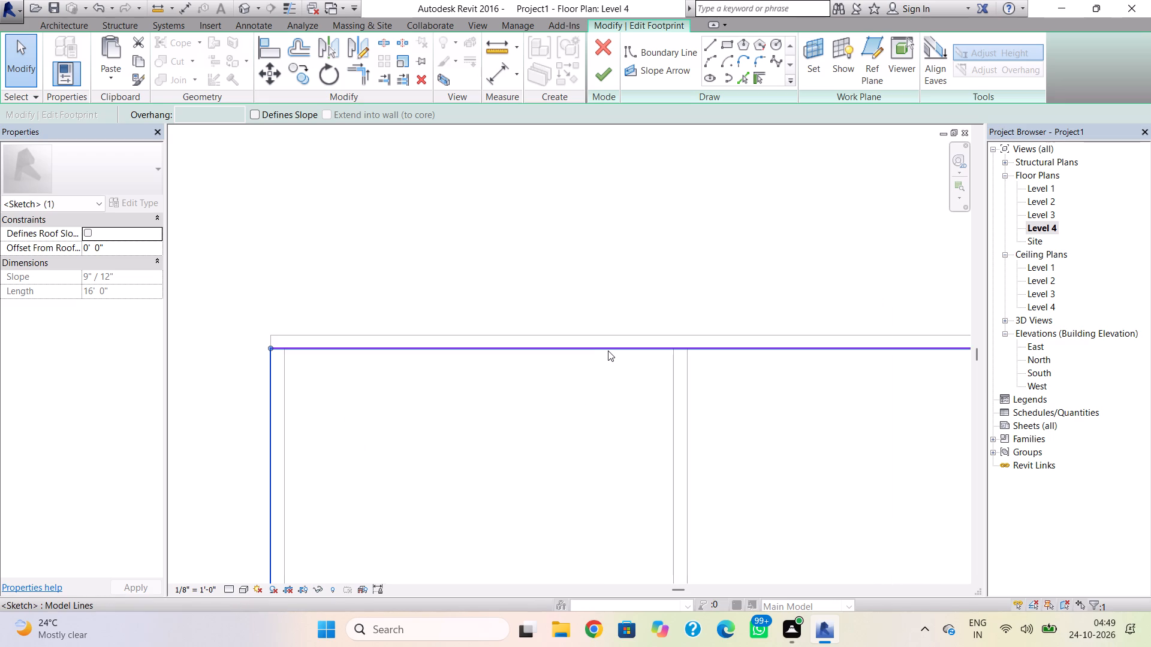
{"action": "left_click", "coordinate": [608, 350]}
{"action": "key", "text": "Up"}
{"action": "key", "text": "Up"}
{"action": "key", "text": "Up"}
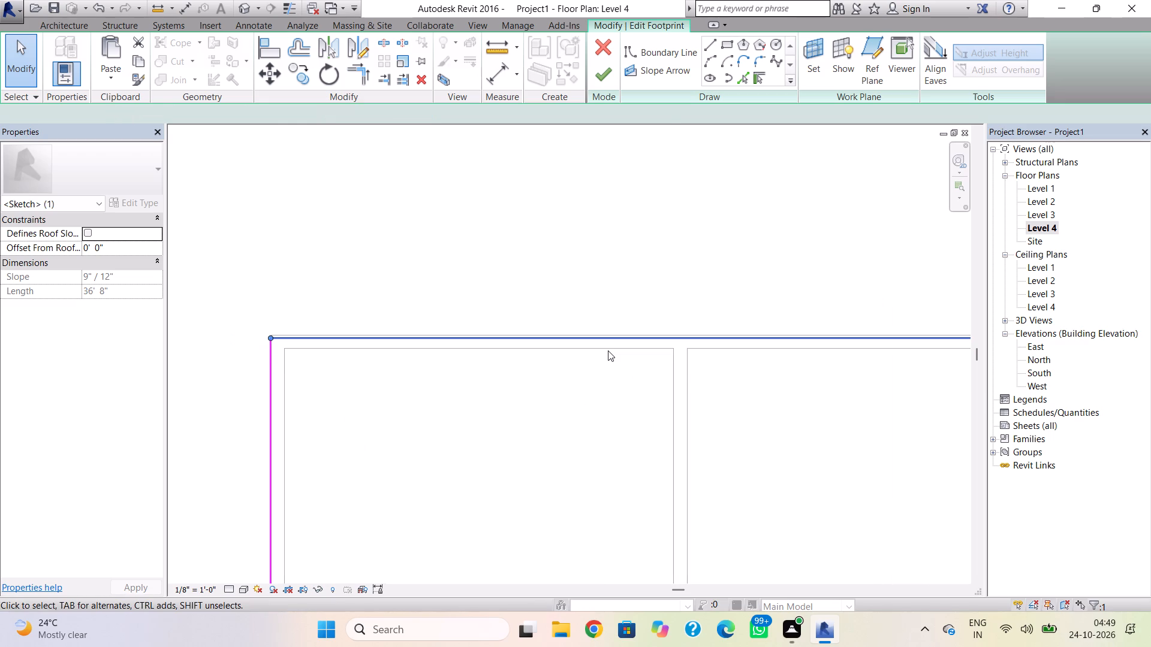
{"action": "key", "text": "Up"}
{"action": "scroll", "coordinate": [673, 371], "scroll_direction": "down", "scroll_amount": 1}
{"action": "middle_click_drag", "start_coordinate": [673, 371], "coordinate": [562, 347]}
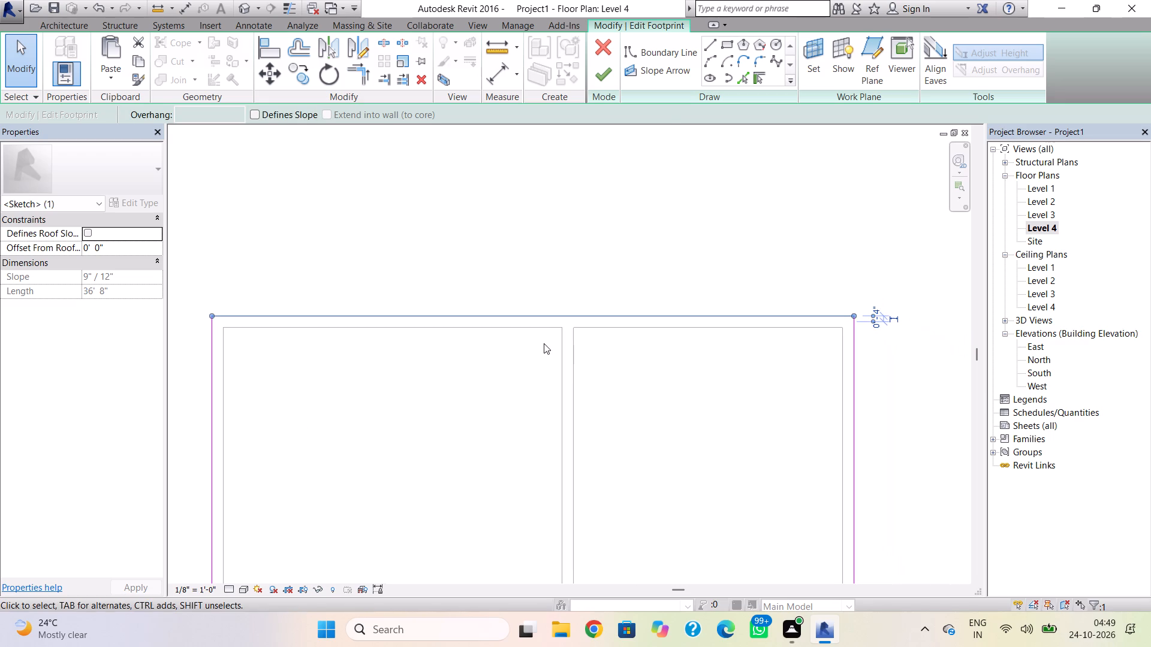
{"action": "left_click", "coordinate": [607, 74]}
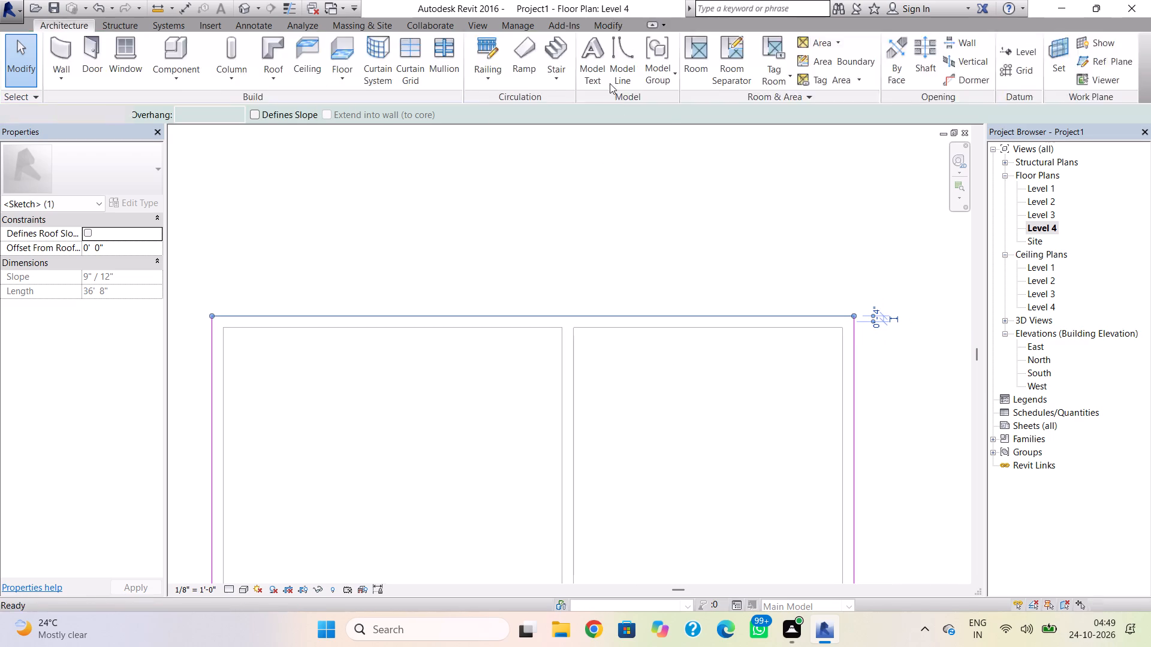
{"action": "scroll", "coordinate": [665, 293], "scroll_direction": "down", "scroll_amount": 8}
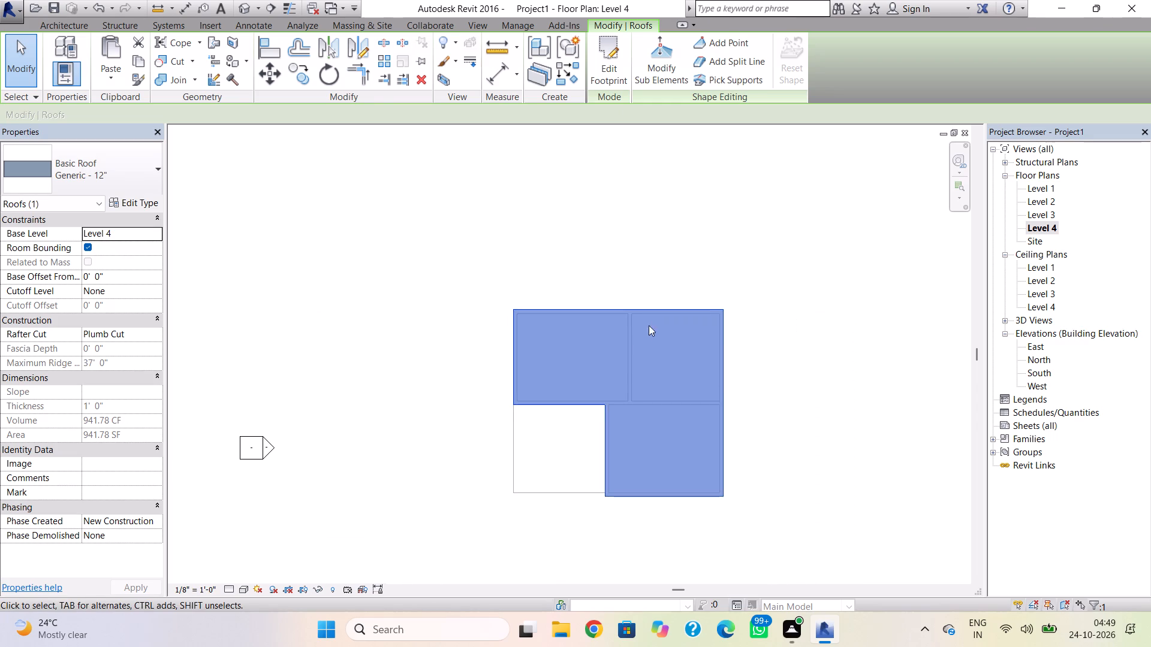
{"action": "left_click", "coordinate": [251, 4]}
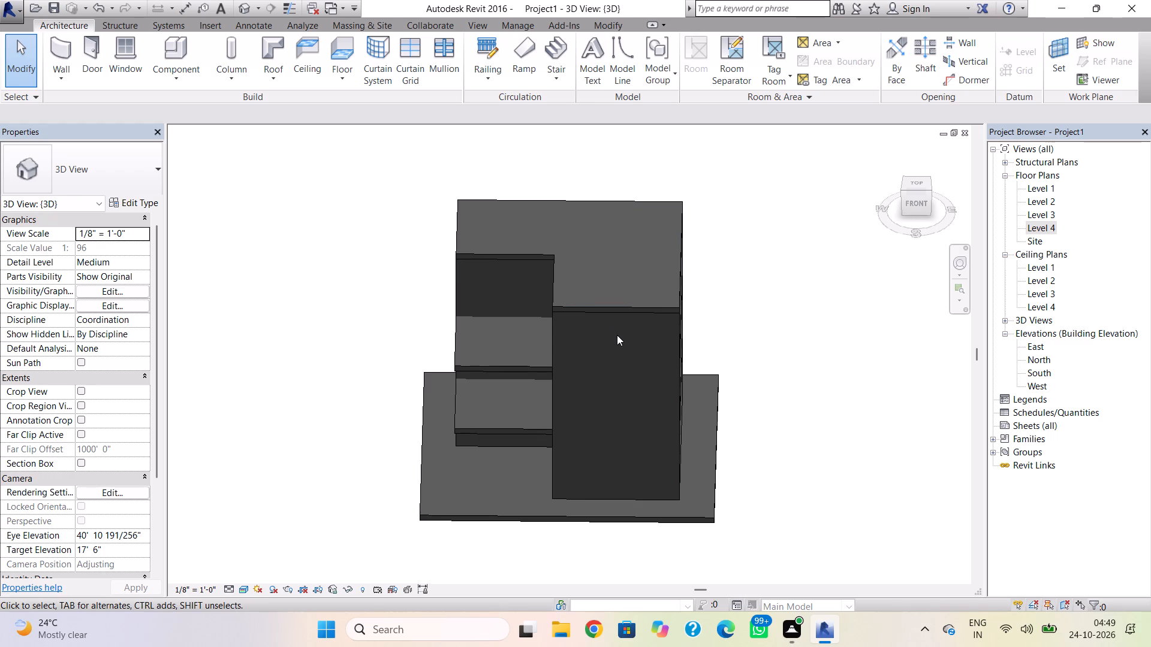
In the Level 2 floor plan, place an 18" x 18" rectangular column near the open southwest corner, about 13'-6" from both adjoining walls.
{"action": "double_click", "coordinate": [1044, 187]}
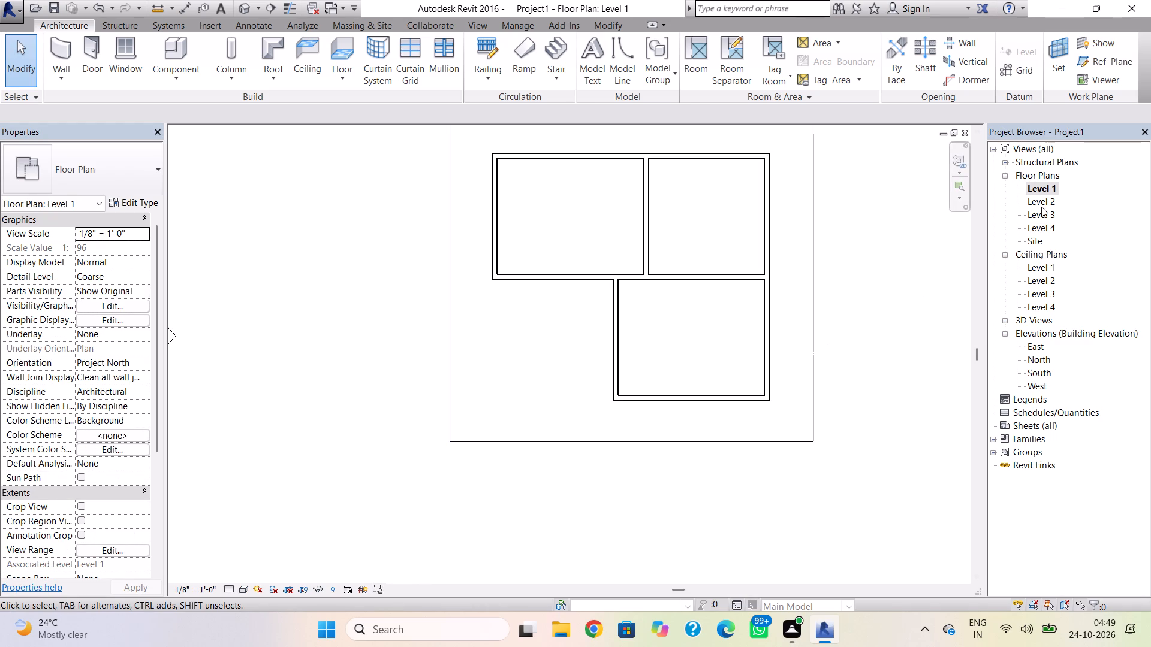
{"action": "double_click", "coordinate": [1042, 205]}
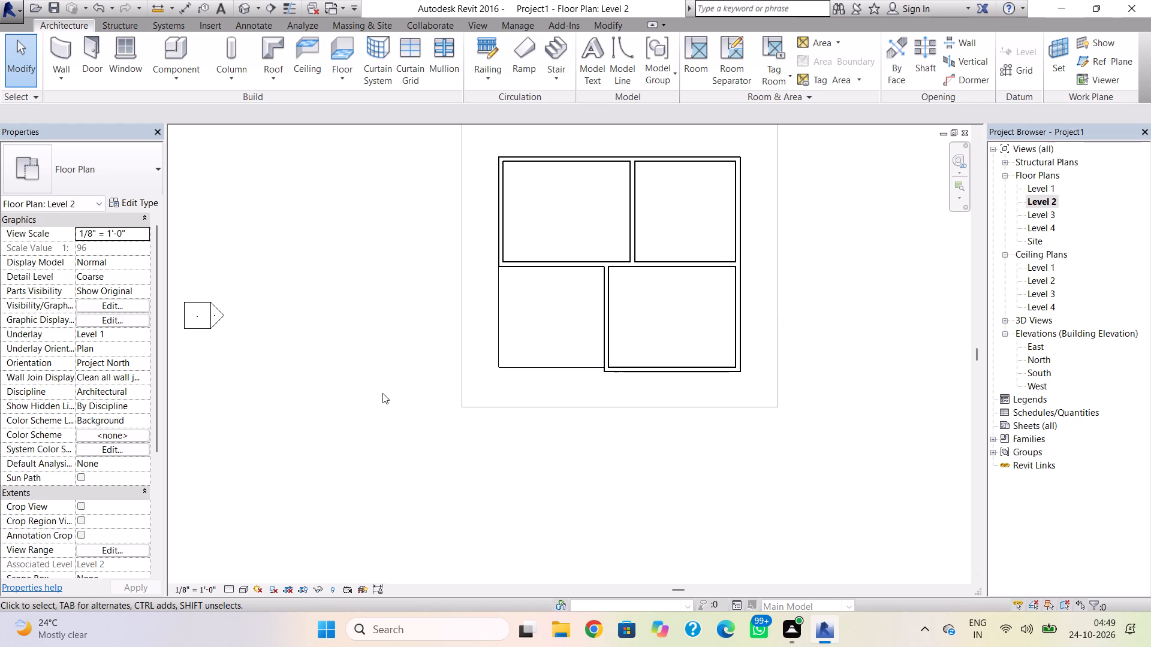
{"action": "left_click", "coordinate": [233, 71]}
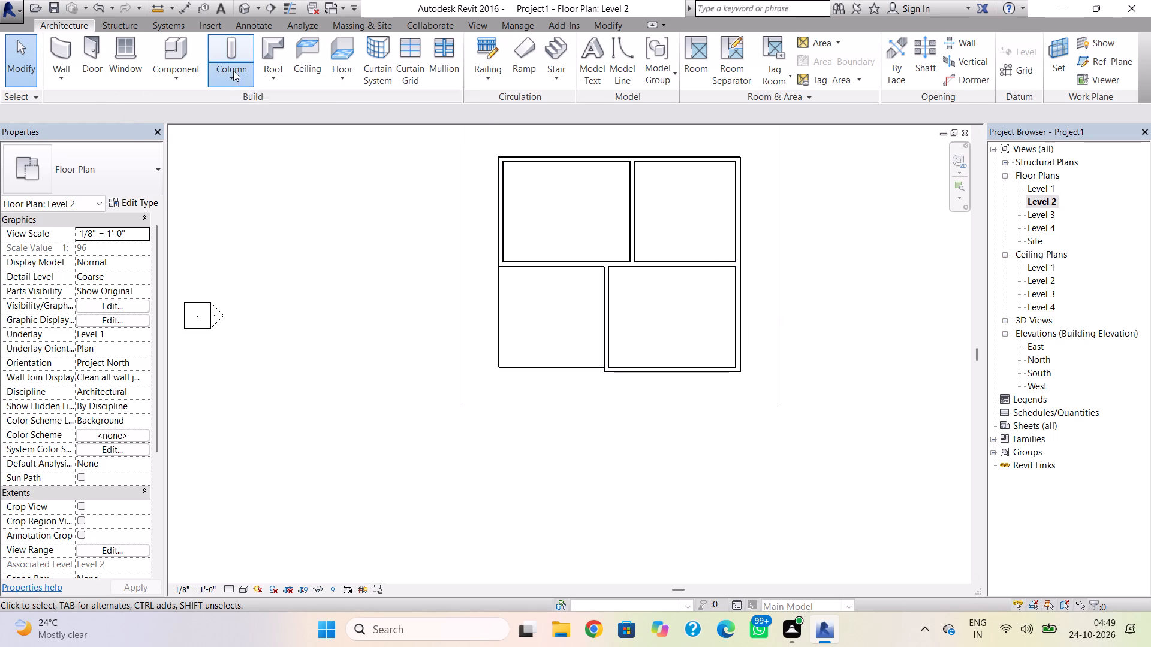
{"action": "left_click", "coordinate": [258, 123]}
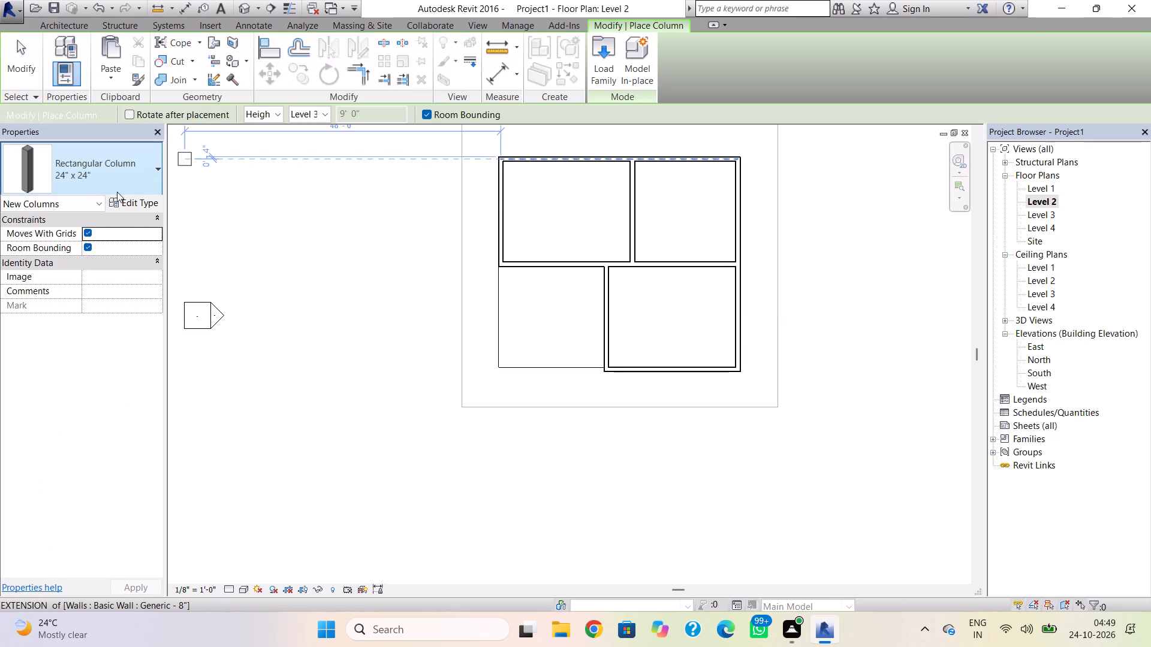
{"action": "left_click", "coordinate": [117, 184]}
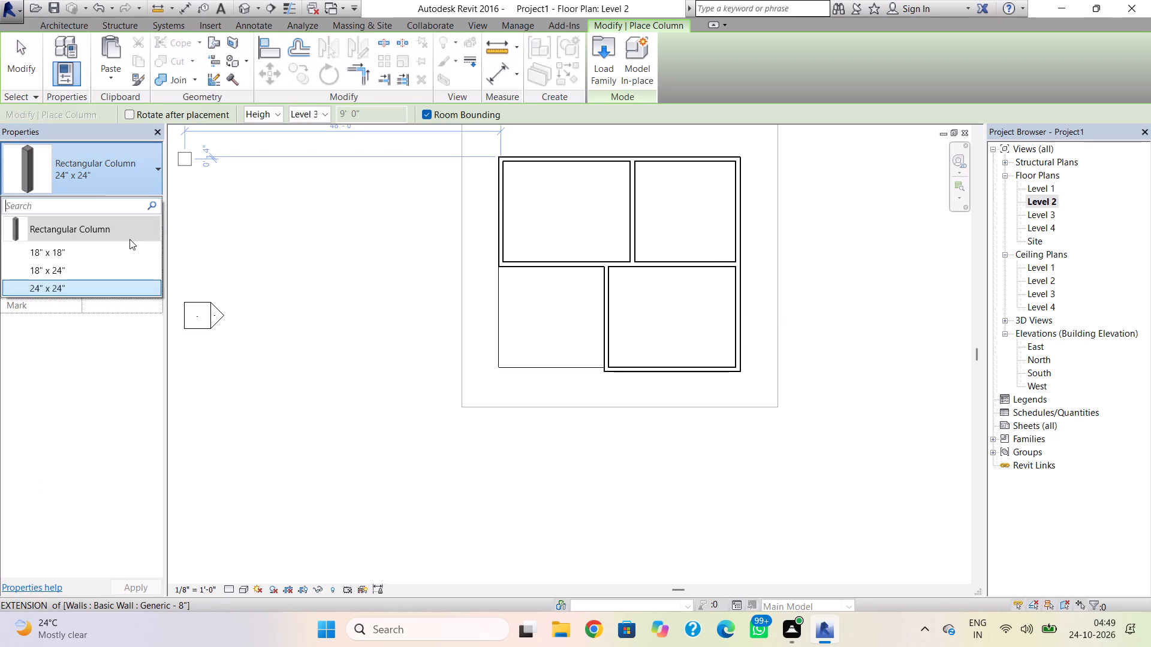
{"action": "left_click", "coordinate": [126, 249]}
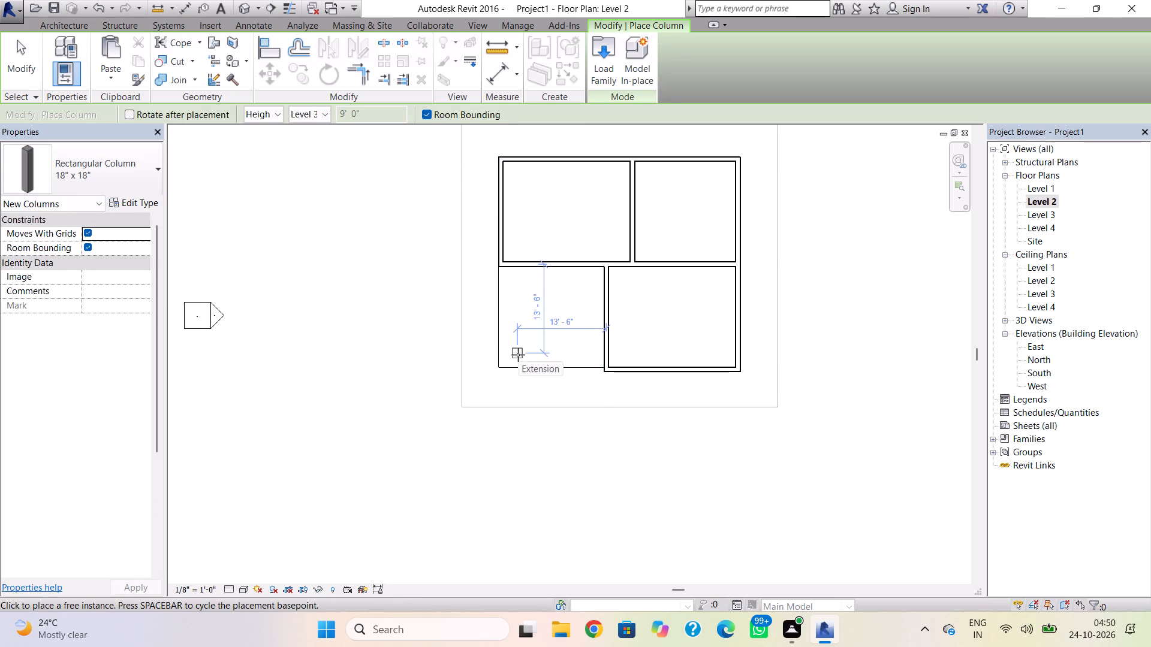
{"action": "left_click", "coordinate": [518, 355]}
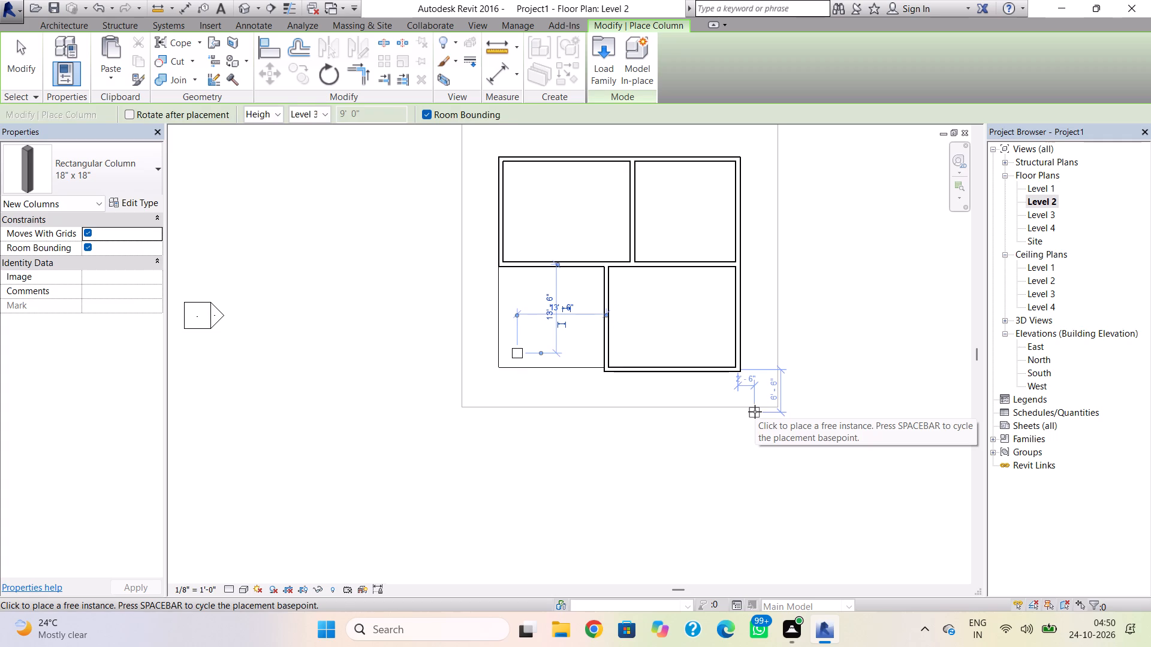
{"action": "key", "text": "Escape"}
{"action": "key", "text": "Escape"}
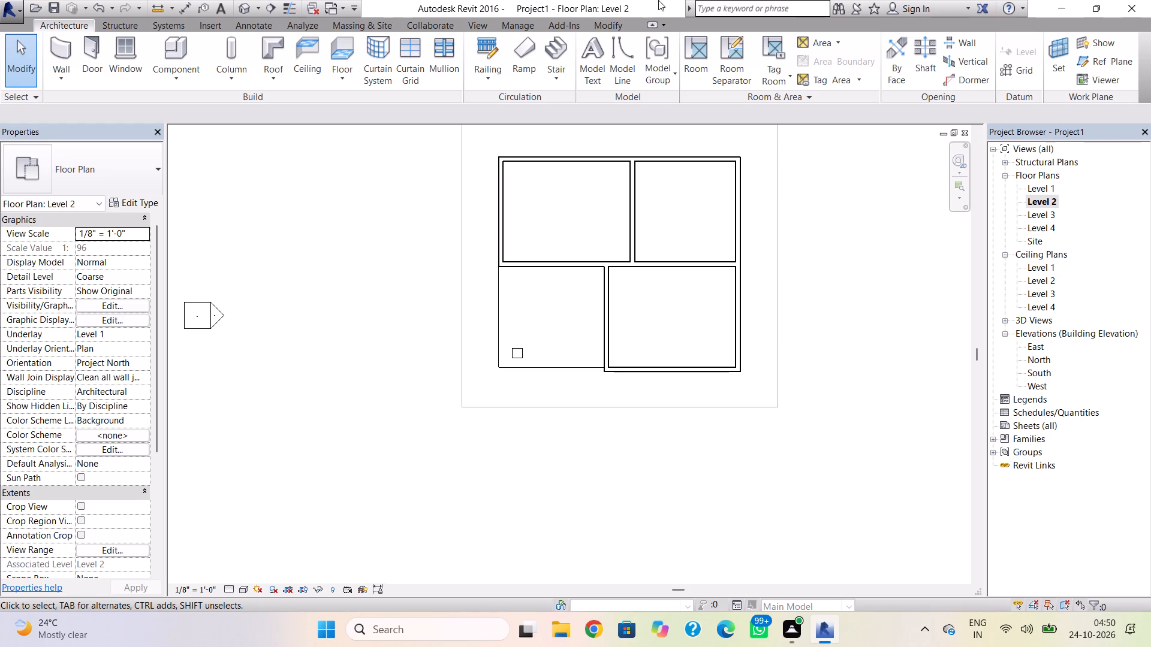
In the 3D view, set the new column's base level to Level 1 and inspect it from the southwest.
{"action": "left_click", "coordinate": [240, 8]}
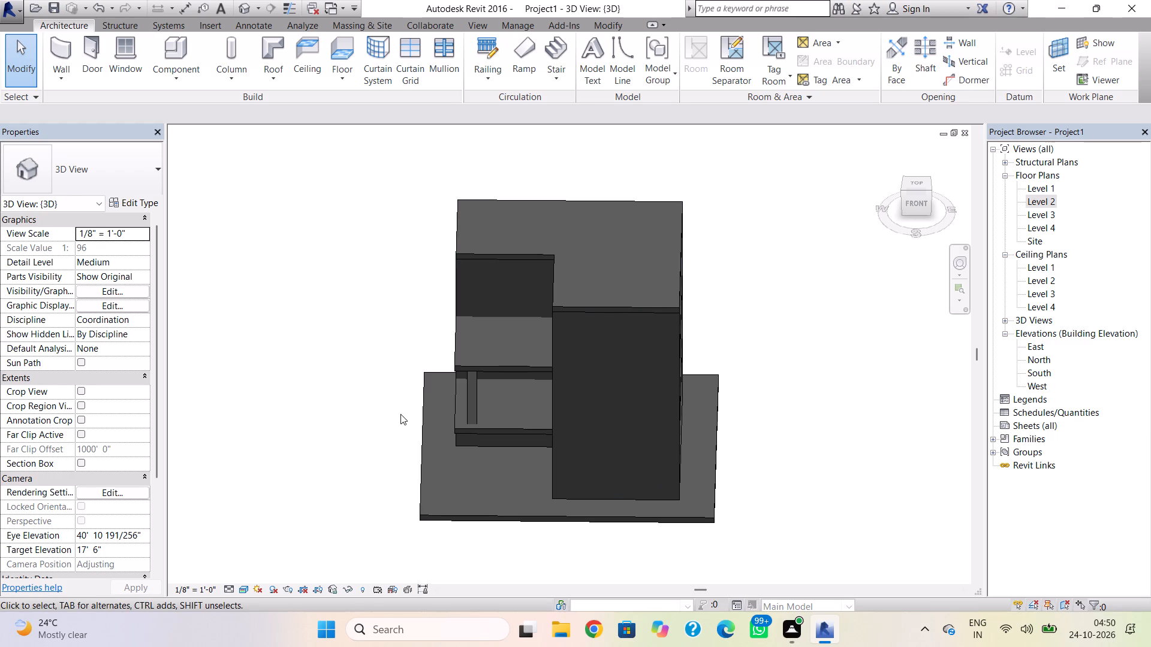
{"action": "left_click", "coordinate": [482, 401]}
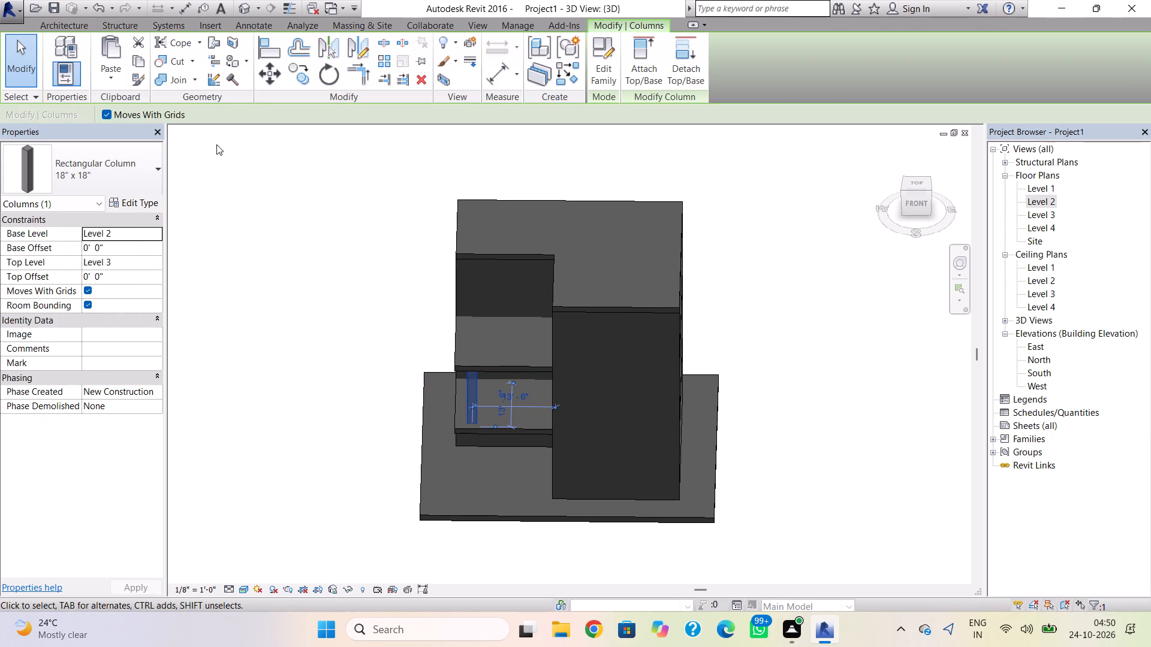
{"action": "left_click", "coordinate": [156, 231]}
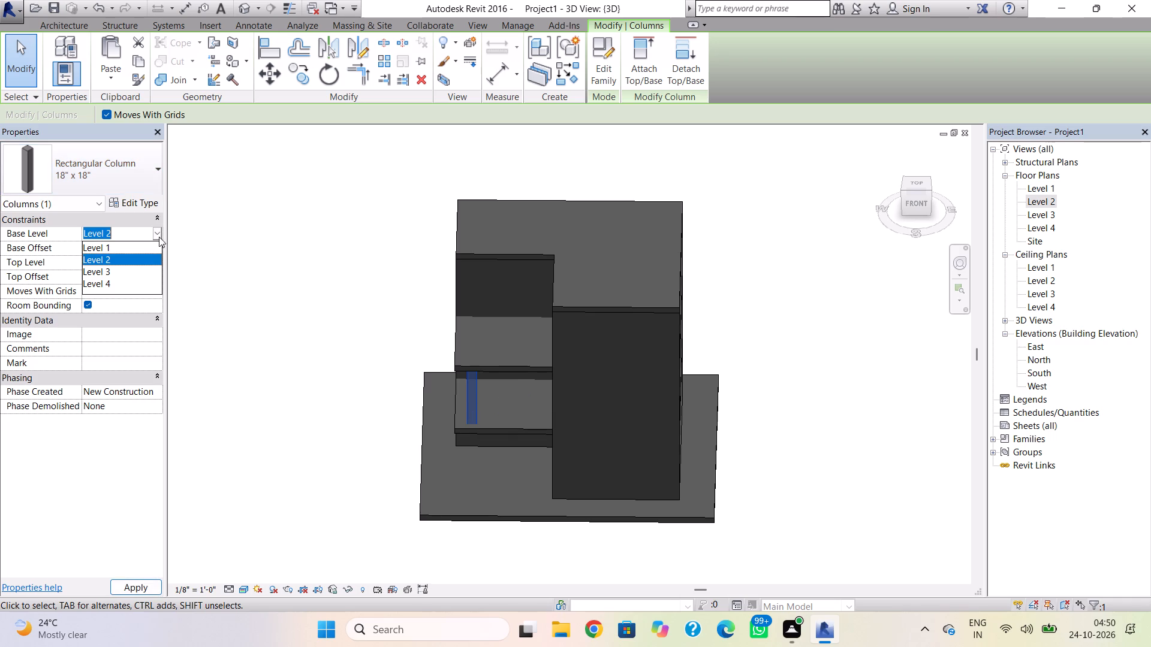
{"action": "left_click", "coordinate": [153, 247]}
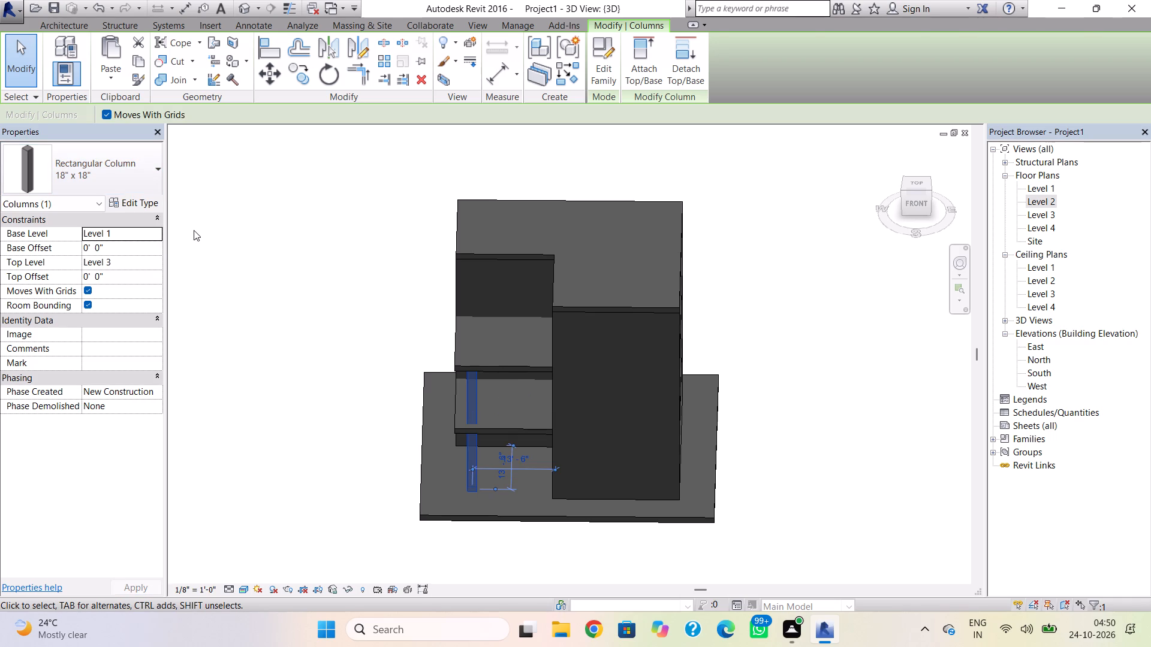
{"action": "left_click", "coordinate": [245, 223]}
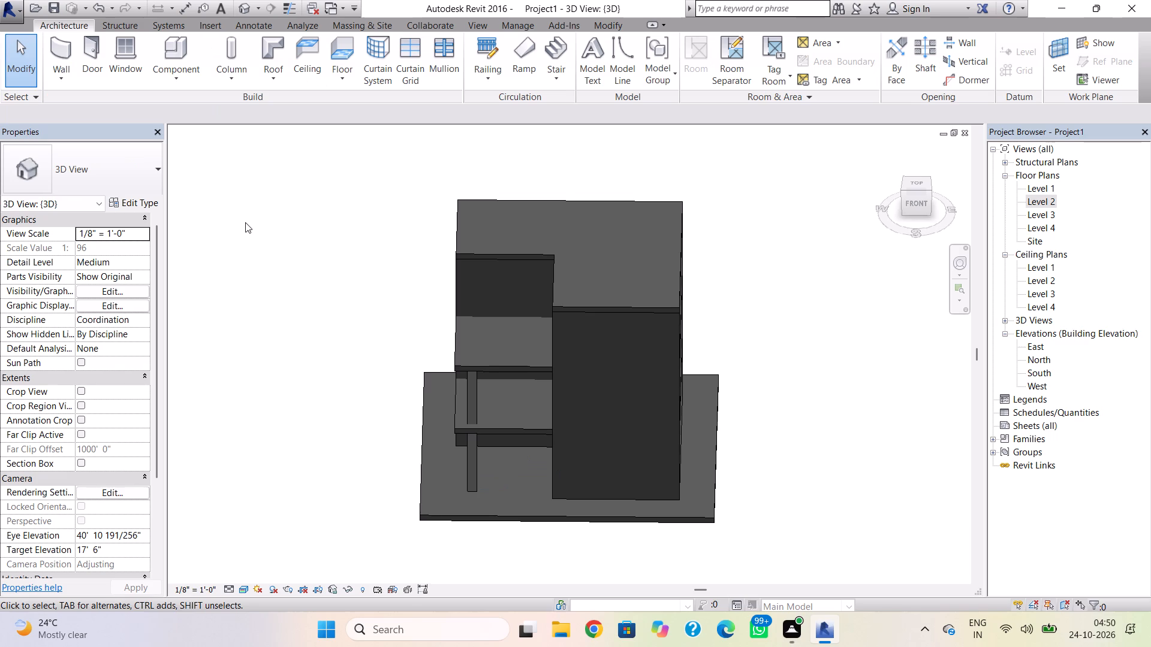
{"action": "right_click_drag", "start_coordinate": [237, 228], "coordinate": [426, 211], "text": "shift"}
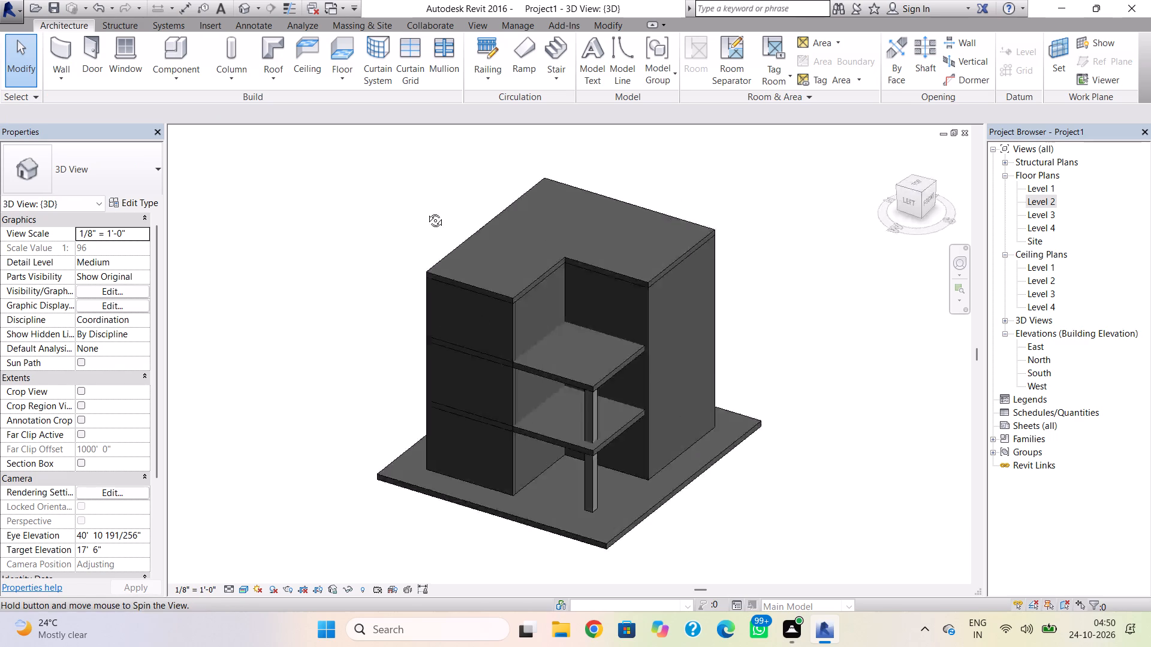
{"action": "right_click_drag", "start_coordinate": [426, 211], "coordinate": [463, 198], "text": "shift"}
{"action": "right_click_drag", "start_coordinate": [445, 150], "coordinate": [379, 197], "text": "shift"}
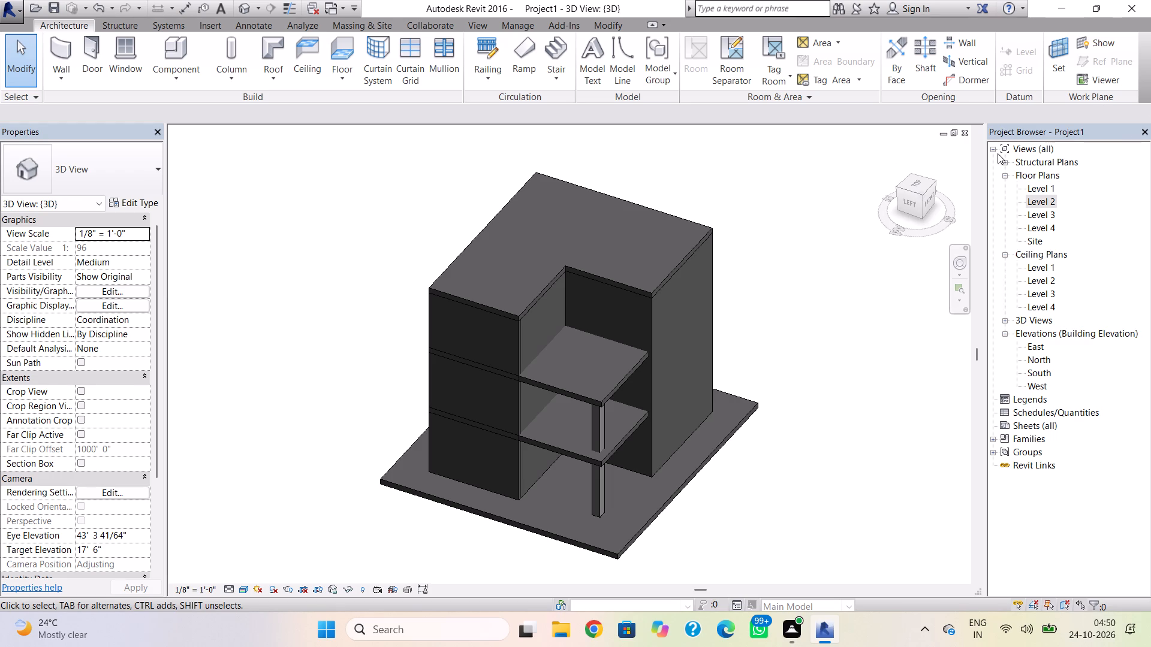
In the Level 2 floor plan, draw Generic - 5" walls along the open southwest area's west and south edges, located by Finish Face: Exterior.
{"action": "double_click", "coordinate": [1048, 202]}
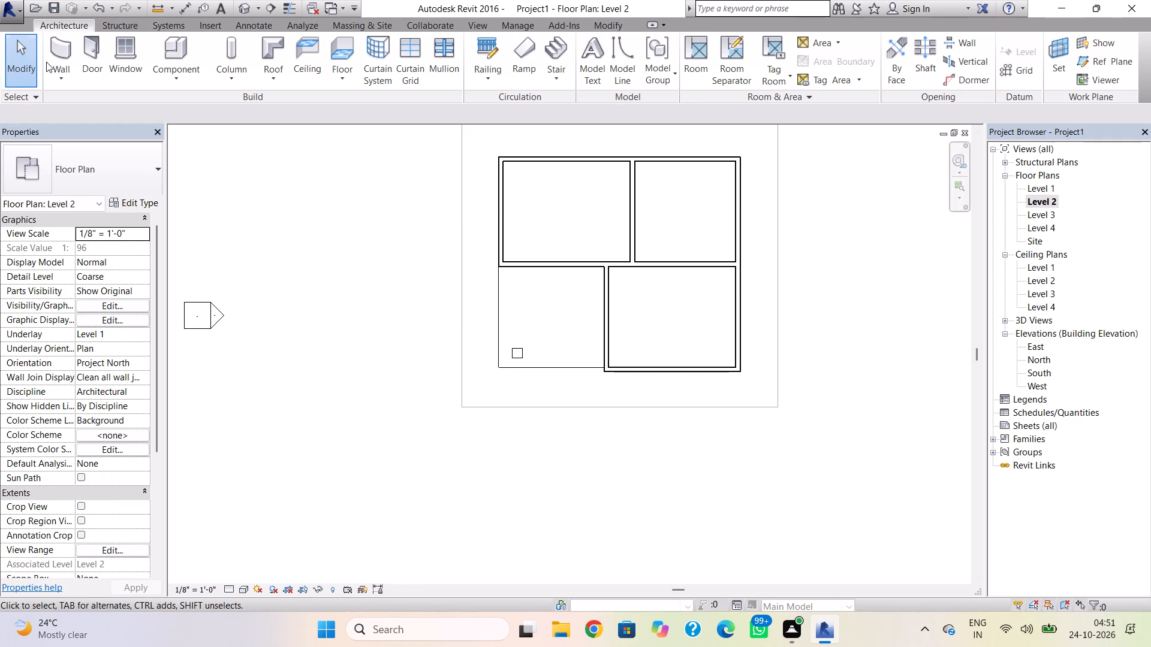
{"action": "left_click", "coordinate": [61, 40]}
{"action": "left_click", "coordinate": [95, 161]}
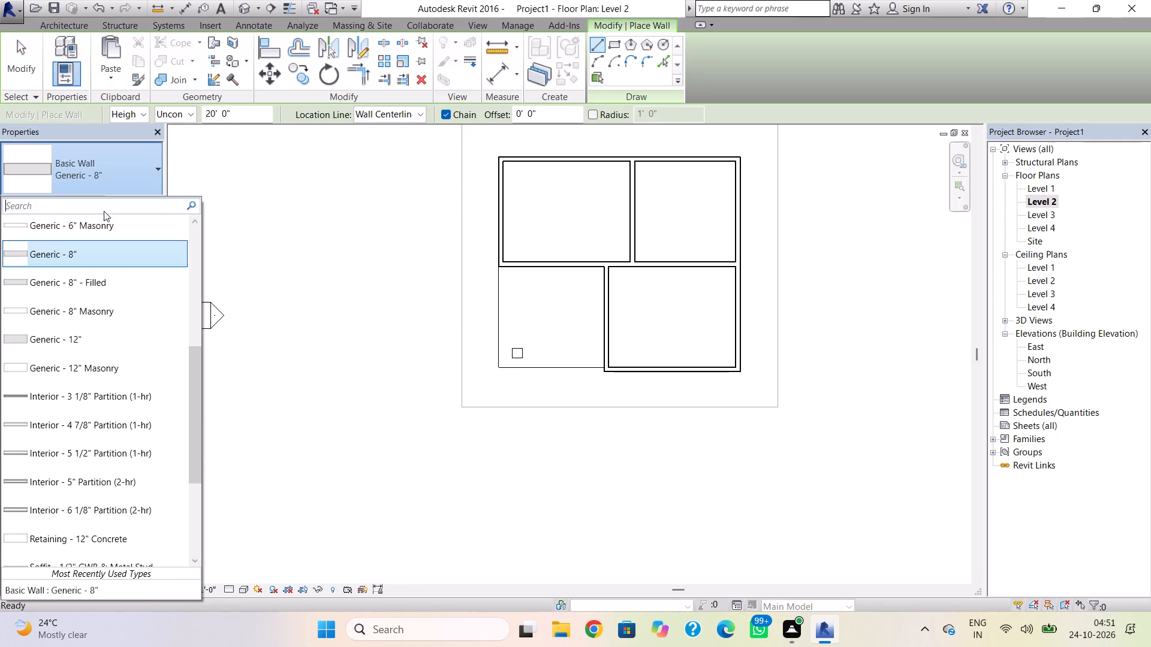
{"action": "scroll", "coordinate": [93, 236], "scroll_direction": "up", "scroll_amount": 3}
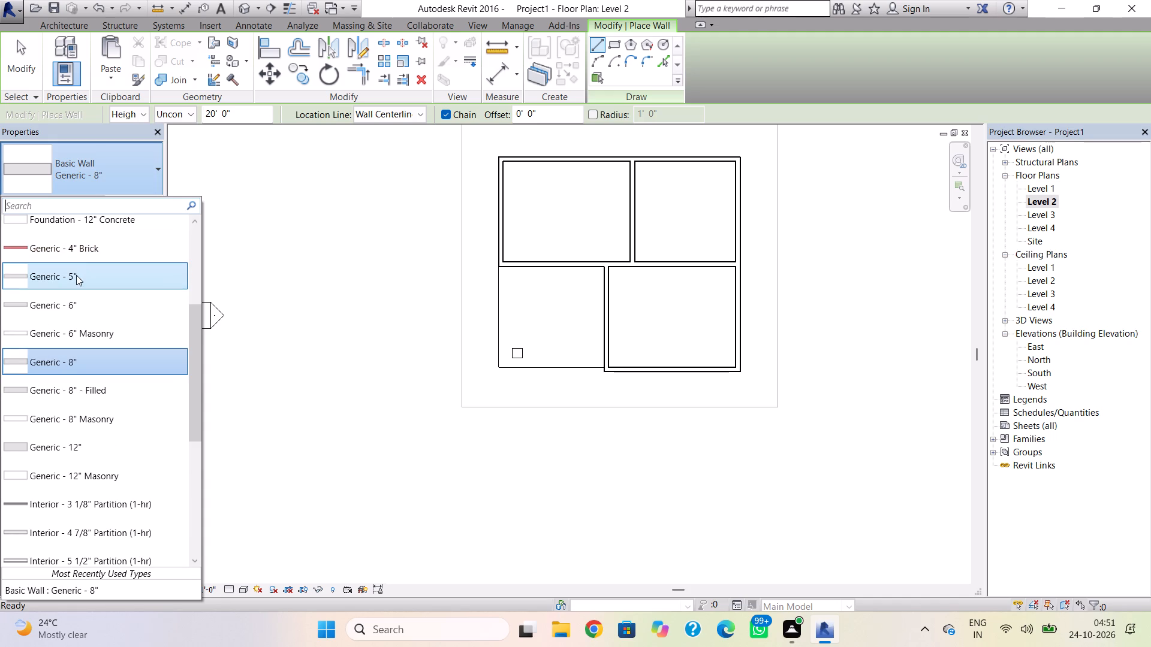
{"action": "left_click", "coordinate": [76, 274]}
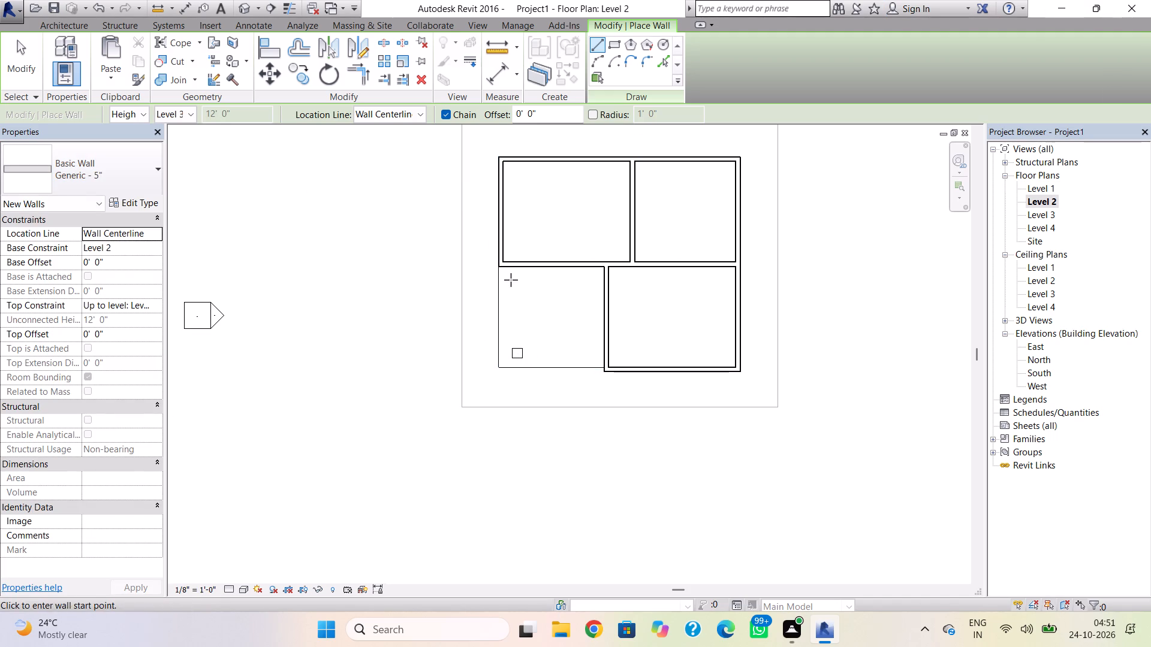
{"action": "scroll", "coordinate": [501, 271], "scroll_direction": "up", "scroll_amount": 10}
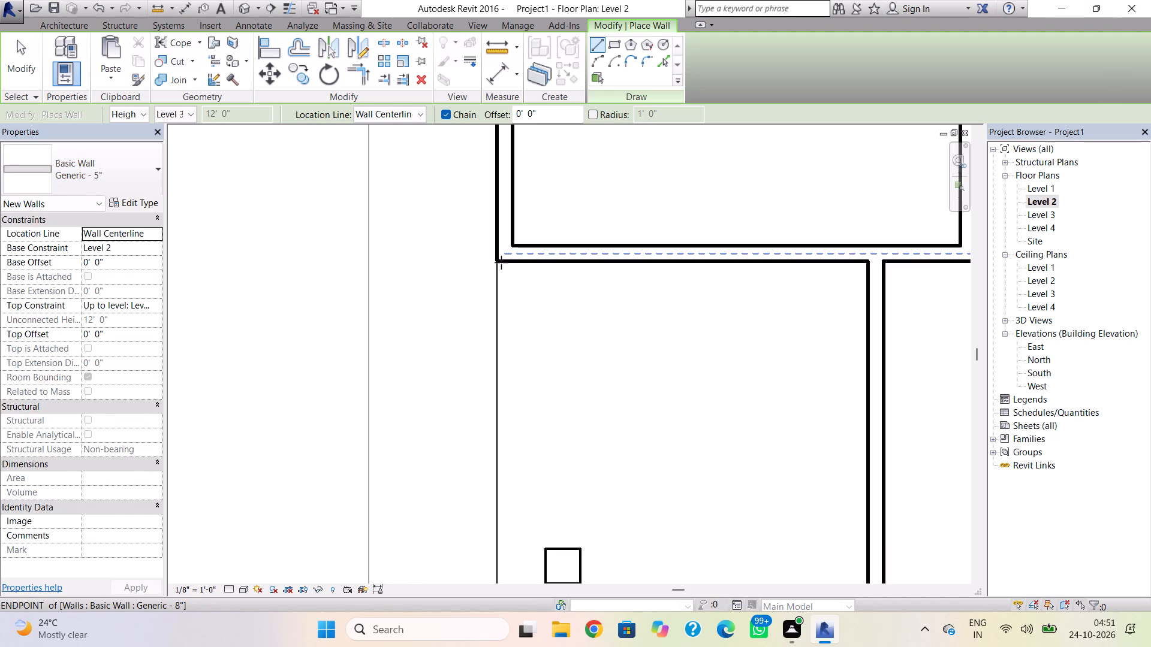
{"action": "left_click", "coordinate": [401, 120]}
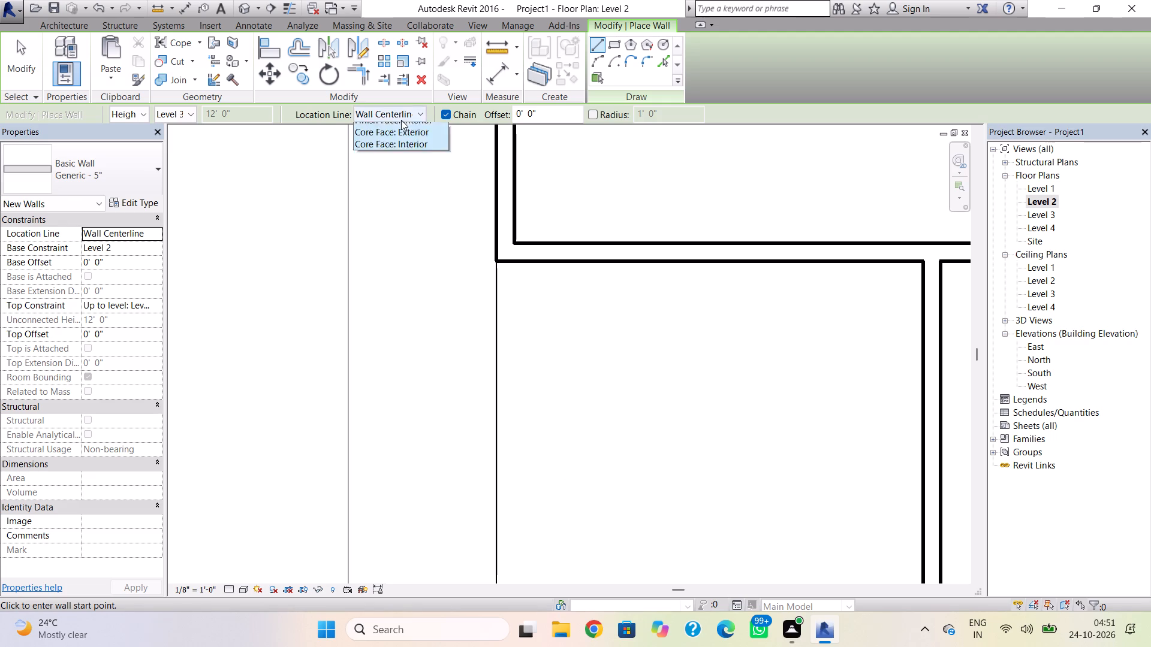
{"action": "left_click", "coordinate": [417, 155]}
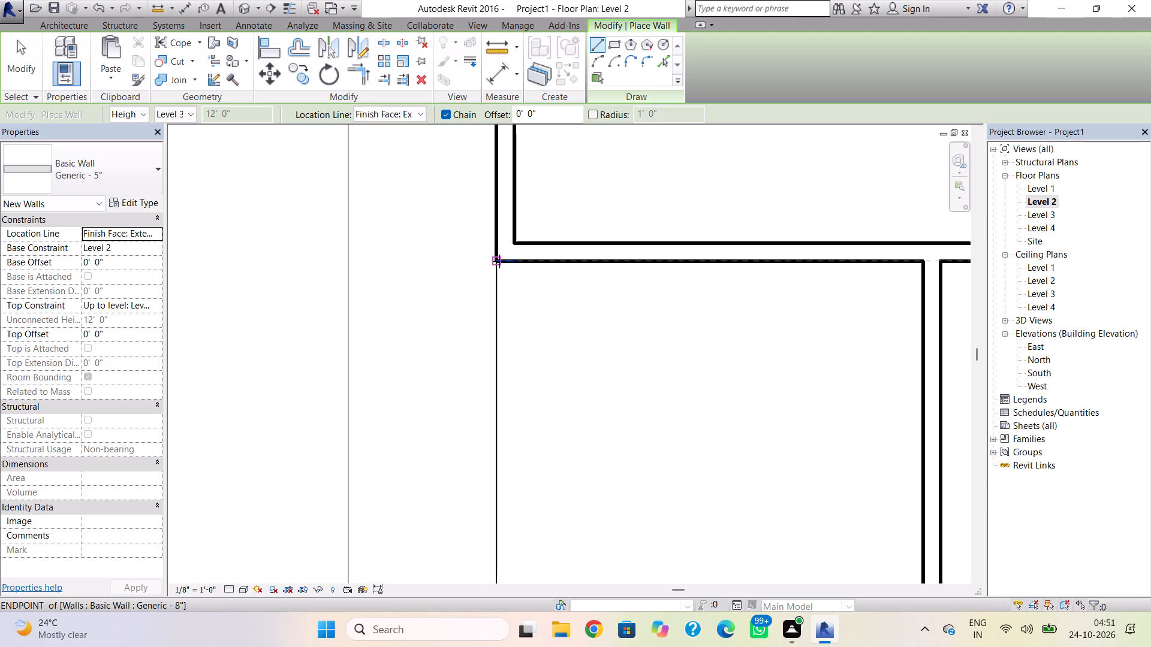
{"action": "left_click", "coordinate": [499, 261]}
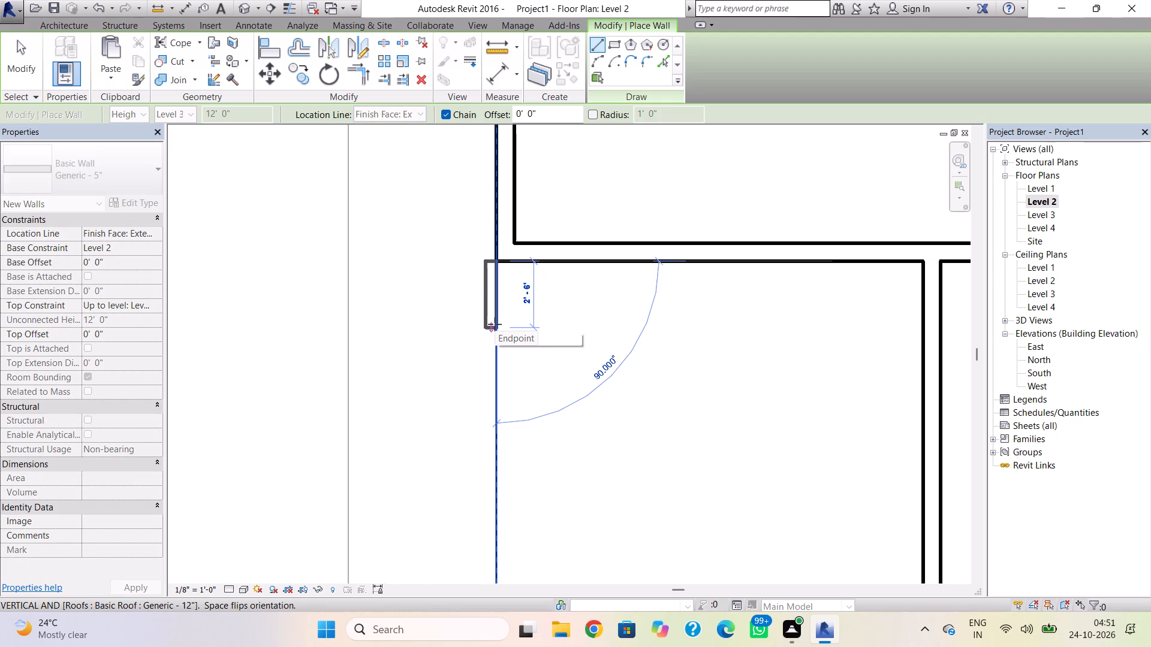
{"action": "key", "text": "space"}
{"action": "scroll", "coordinate": [496, 315], "scroll_direction": "down", "scroll_amount": 6}
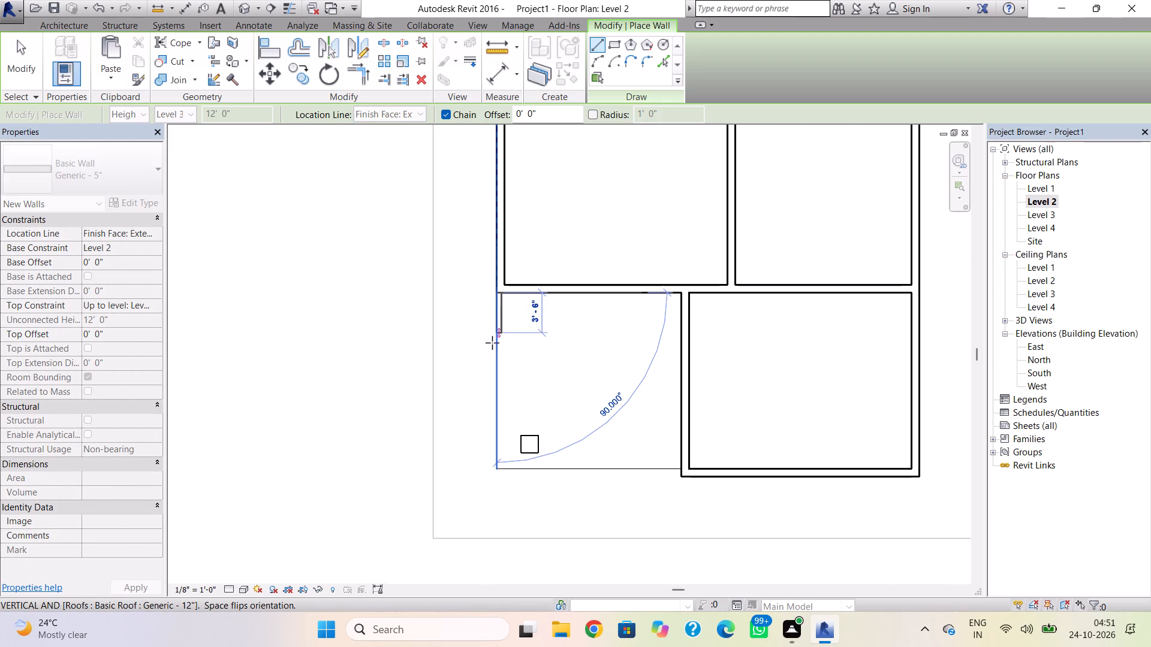
{"action": "left_click", "coordinate": [496, 468]}
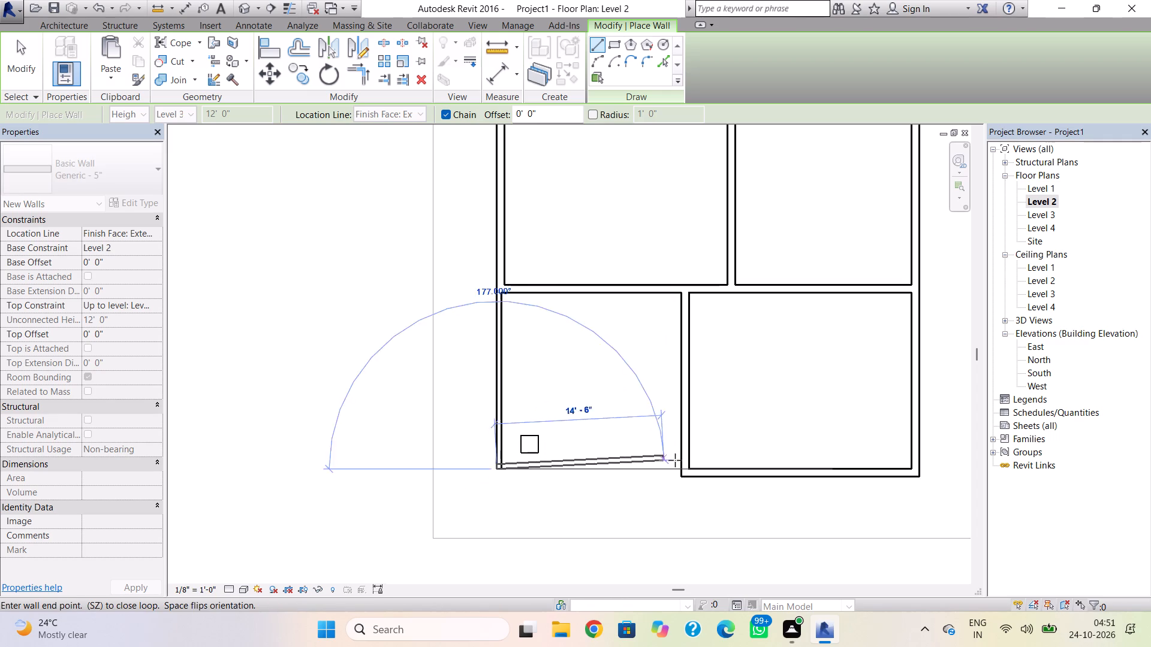
{"action": "left_click", "coordinate": [683, 462]}
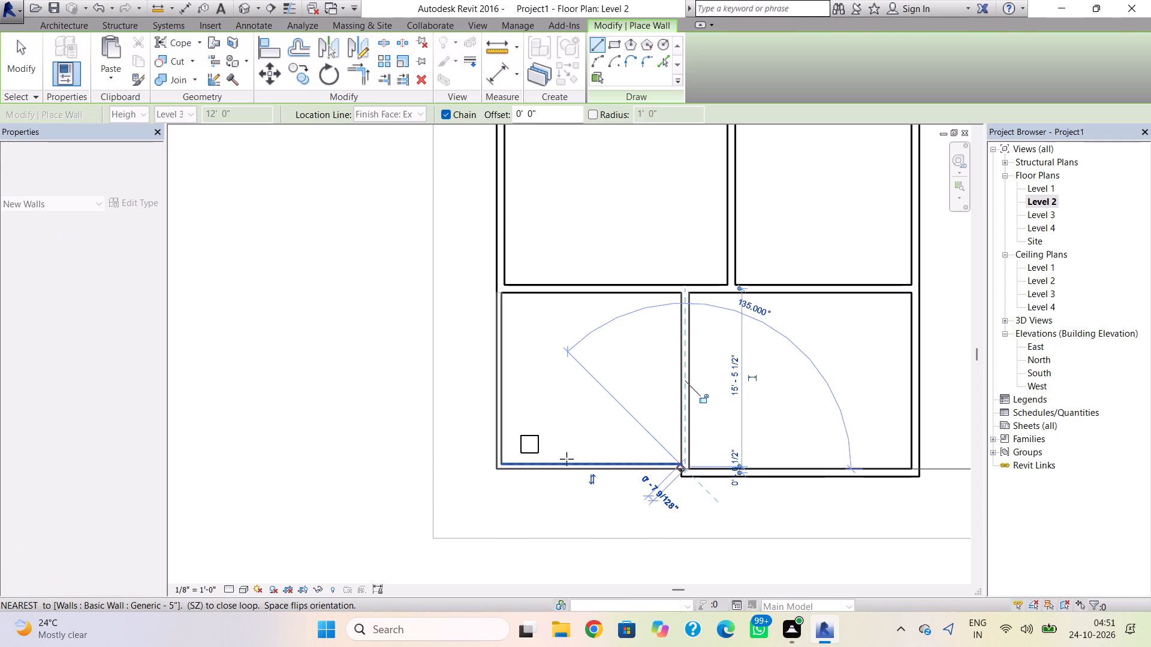
{"action": "key", "text": "Escape"}
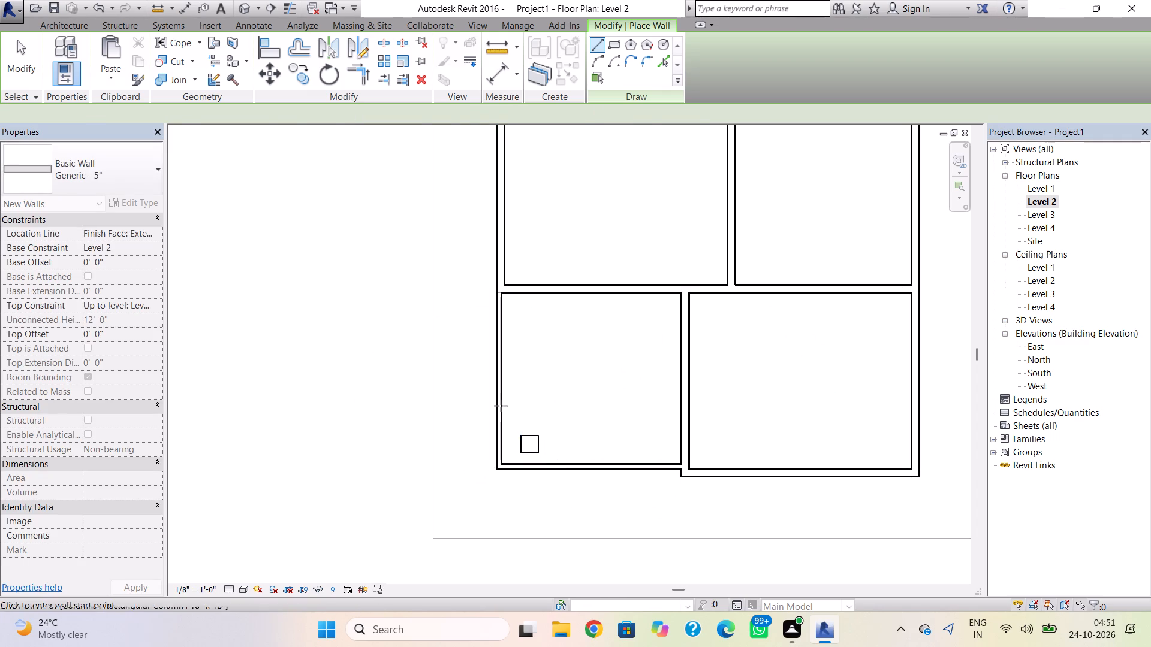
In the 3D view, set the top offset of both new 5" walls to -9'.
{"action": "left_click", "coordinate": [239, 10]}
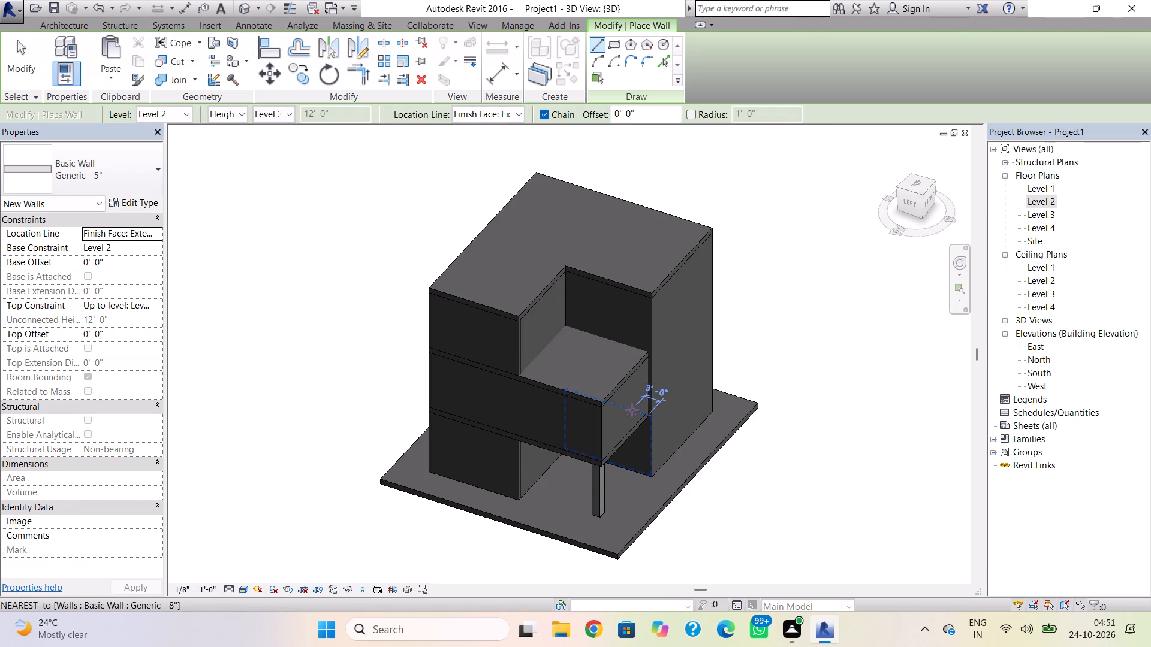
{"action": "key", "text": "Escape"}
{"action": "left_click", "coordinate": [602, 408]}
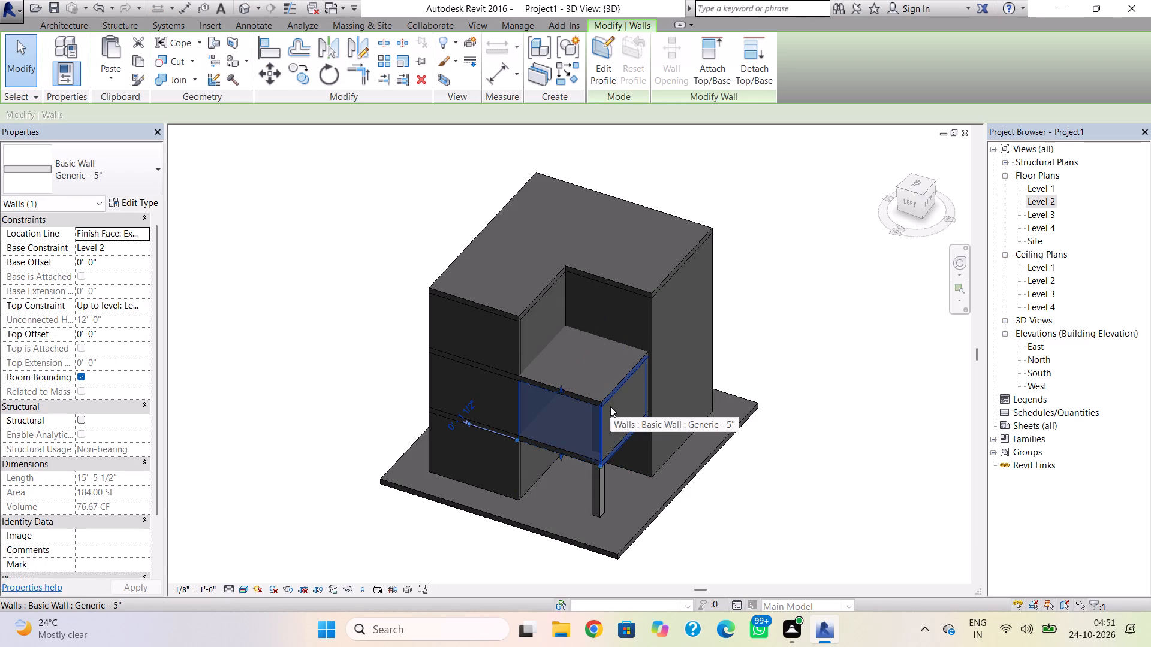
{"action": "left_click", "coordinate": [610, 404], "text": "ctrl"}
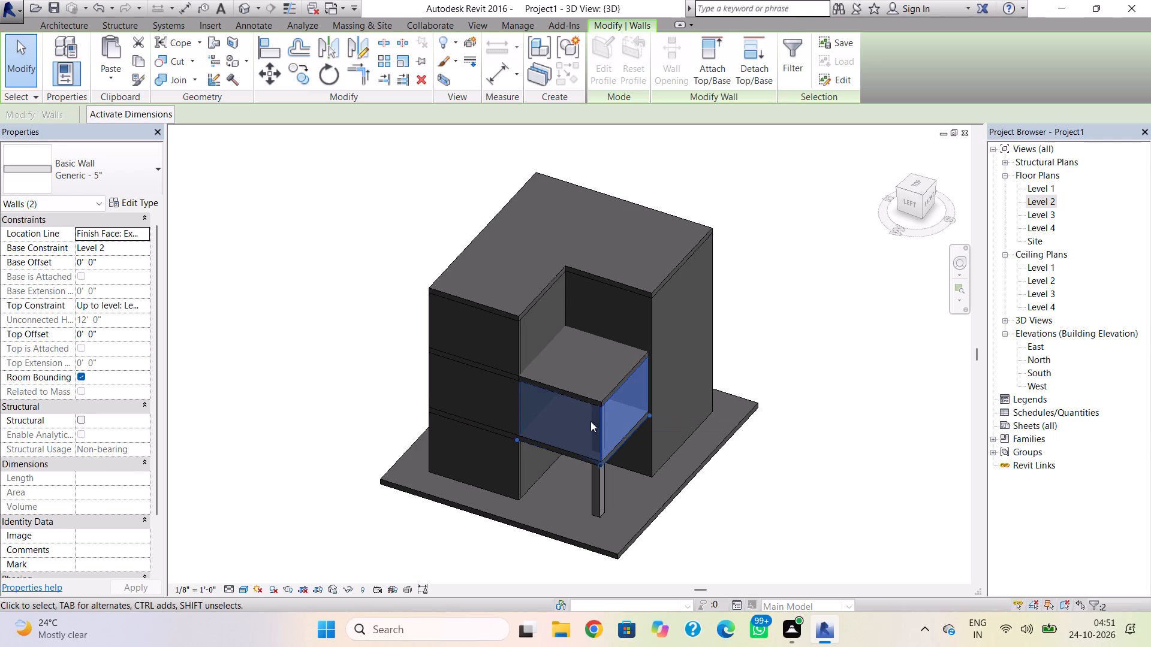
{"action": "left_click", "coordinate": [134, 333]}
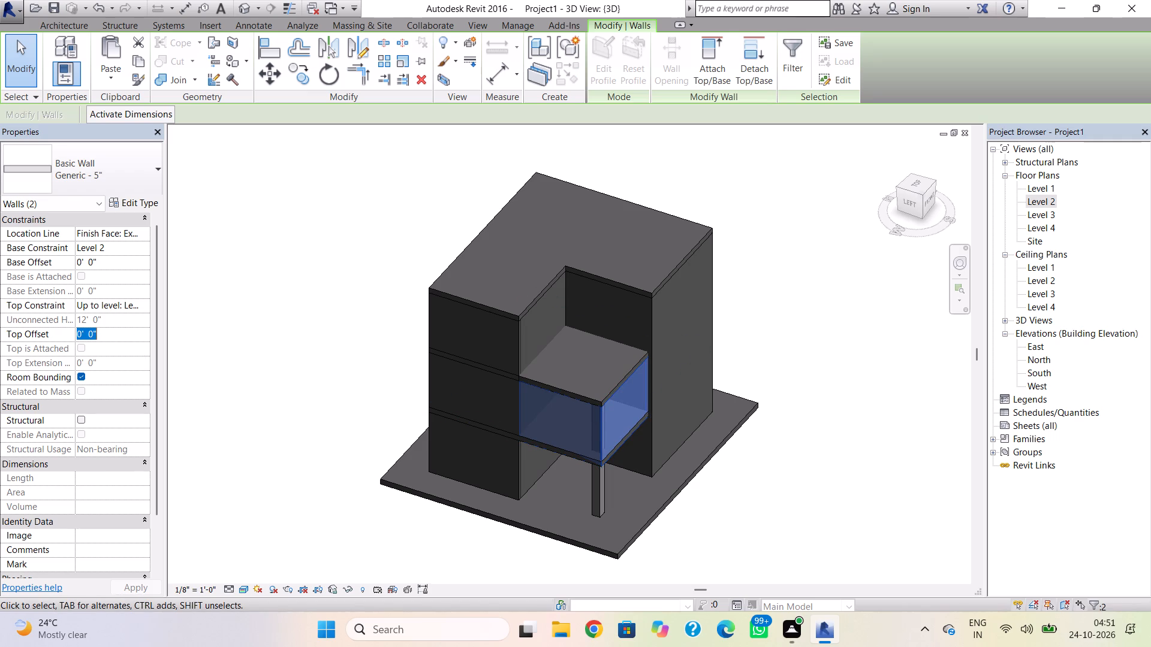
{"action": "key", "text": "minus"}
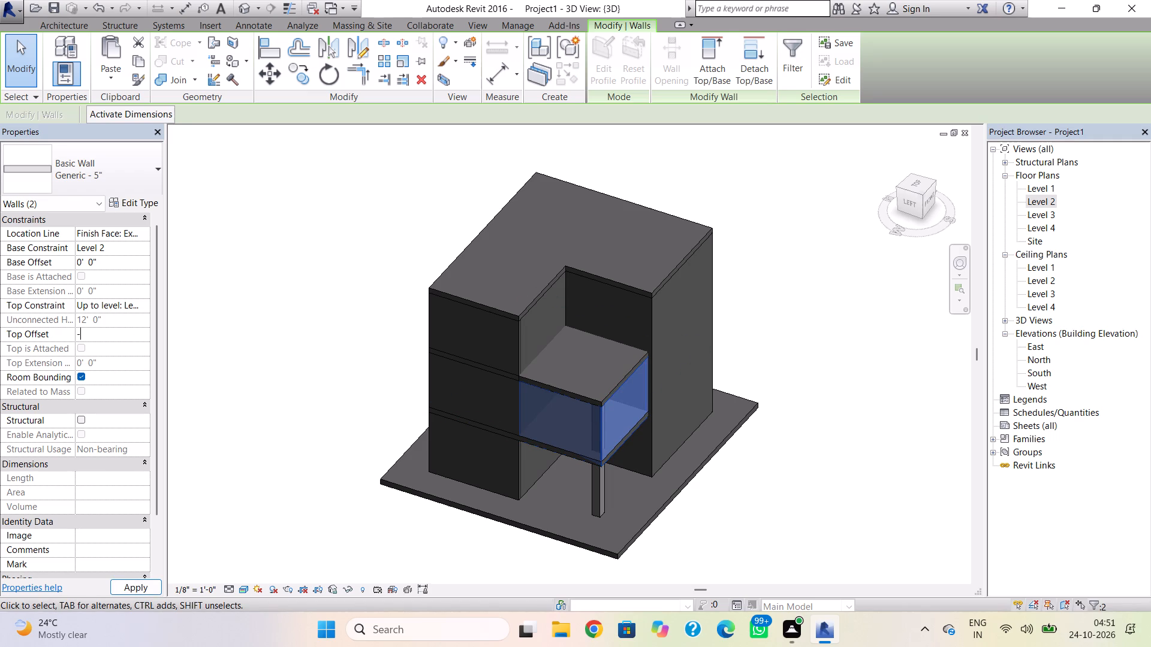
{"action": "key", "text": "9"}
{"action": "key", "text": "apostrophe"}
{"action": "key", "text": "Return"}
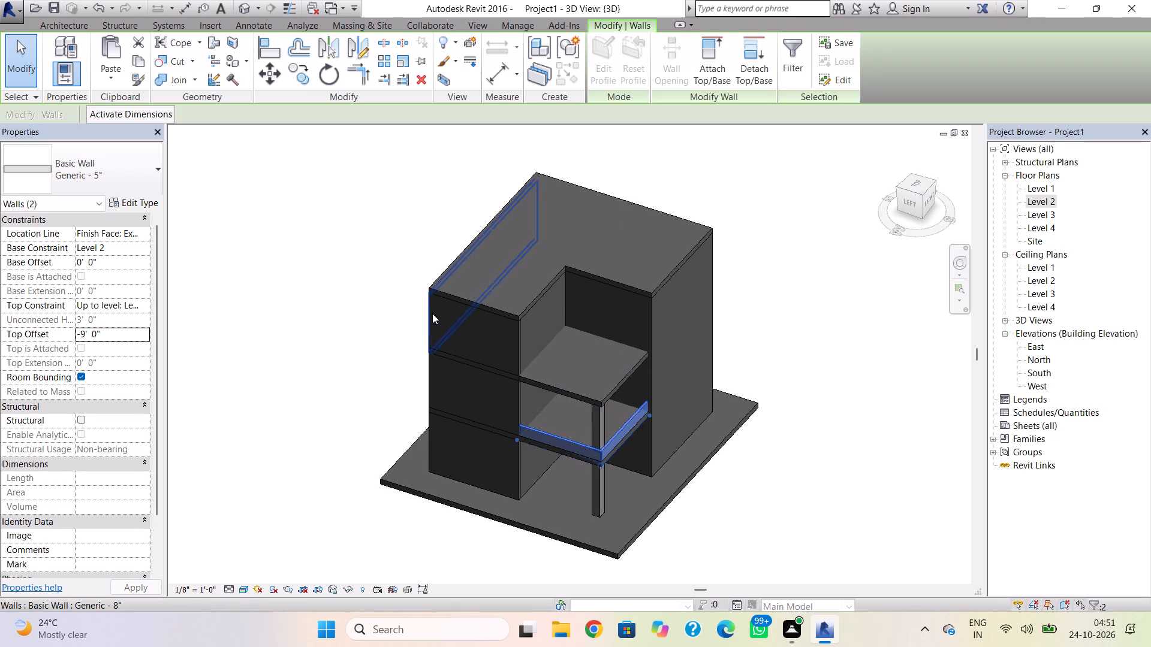
Set the top offset of both 5" walls around the southwest area to -10'.
{"action": "right_click_drag", "start_coordinate": [454, 321], "coordinate": [455, 246], "text": "shift"}
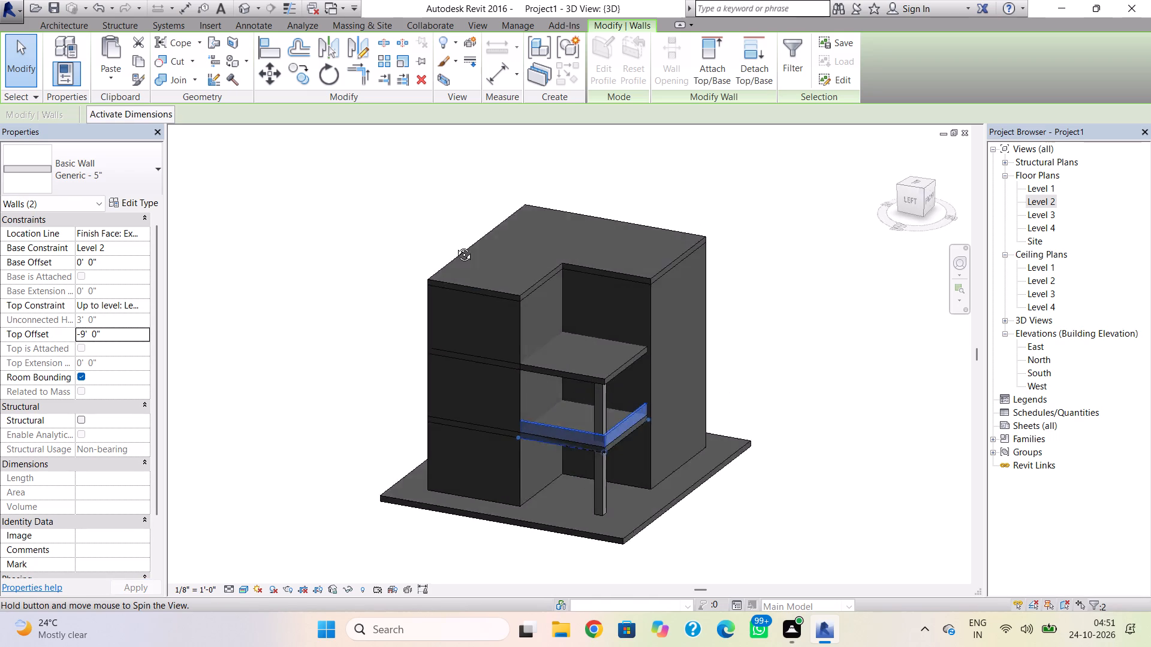
{"action": "right_click_drag", "start_coordinate": [455, 246], "coordinate": [447, 183], "text": "shift"}
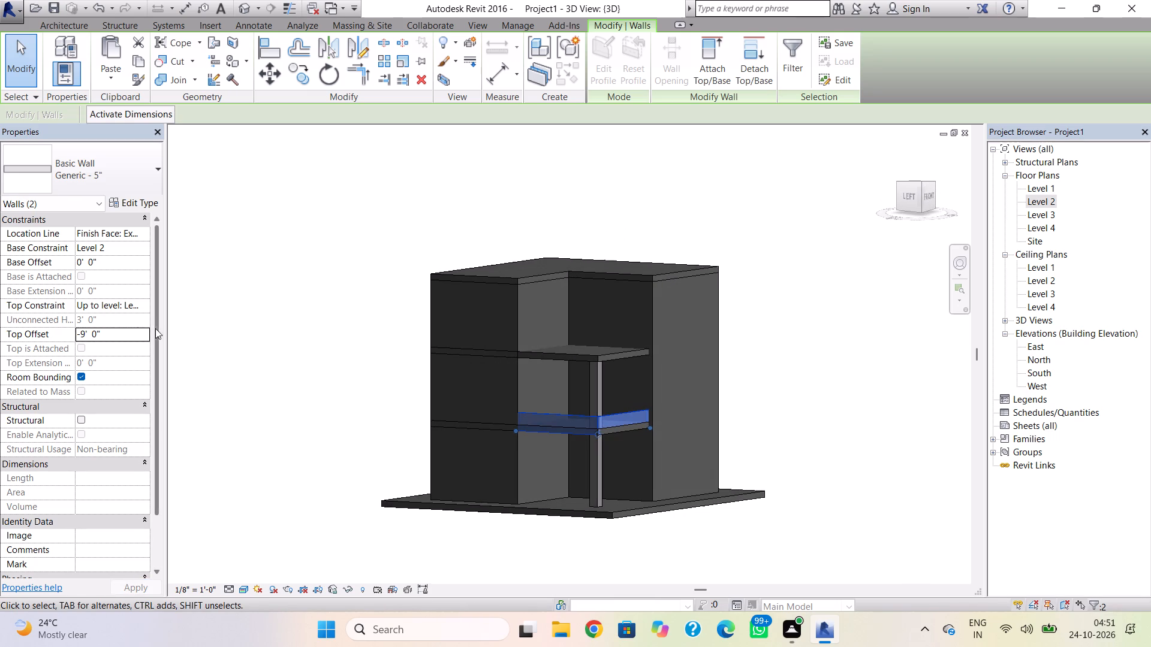
{"action": "left_click", "coordinate": [133, 336]}
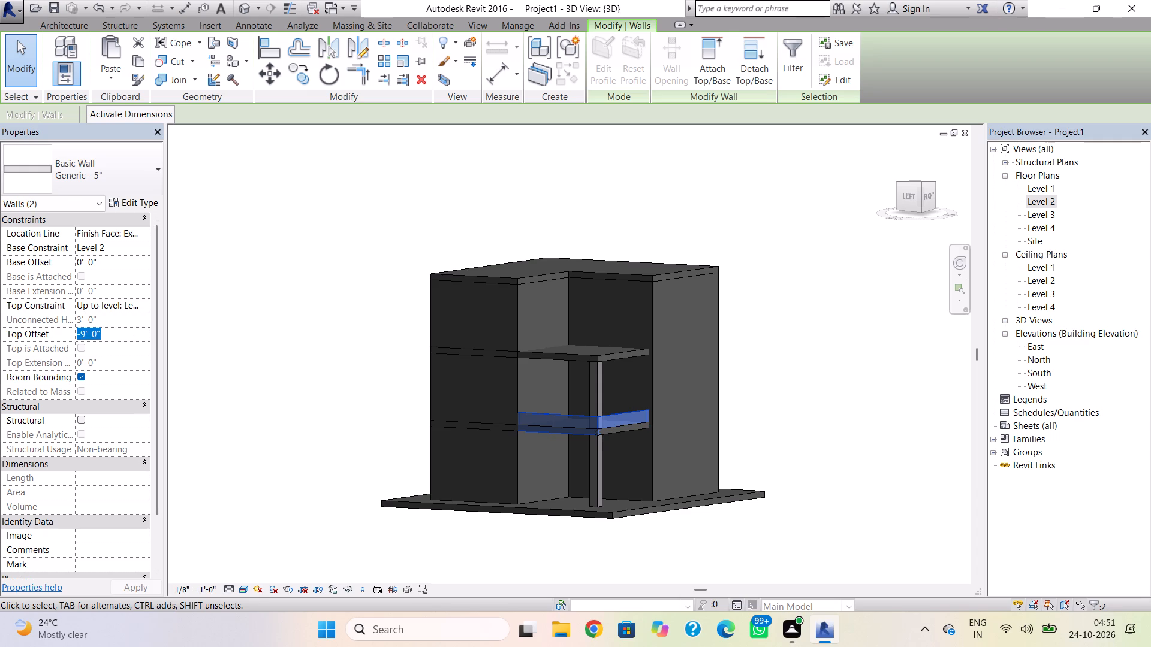
{"action": "key", "text": "minus"}
{"action": "type", "text": "10'"}
{"action": "key", "text": "Return"}
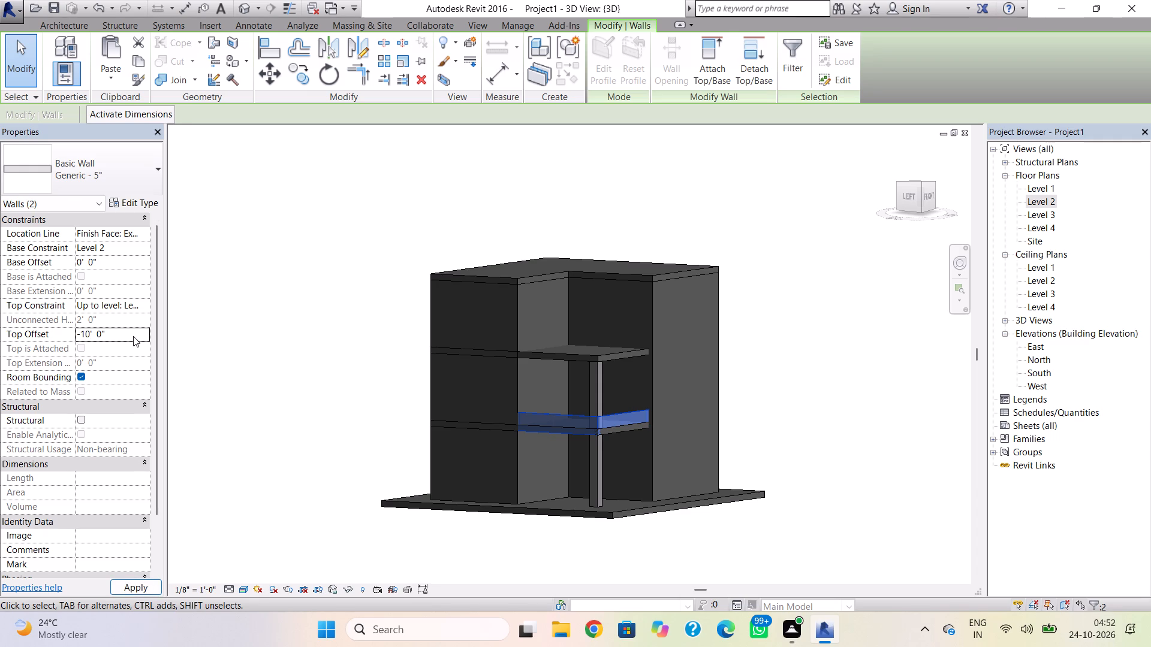
{"action": "key", "text": "Escape"}
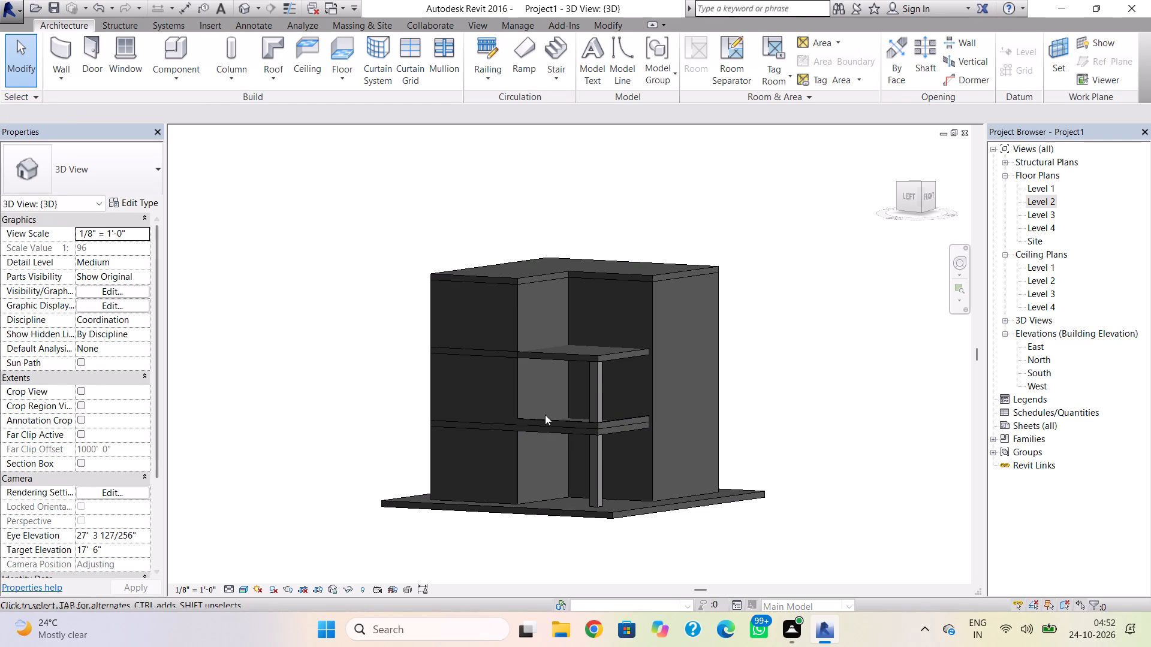
Raise the base of the west 5" wall to the top face of the 12" roof slab, giving a 1' base offset.
{"action": "scroll", "coordinate": [575, 422], "scroll_direction": "up", "scroll_amount": 4}
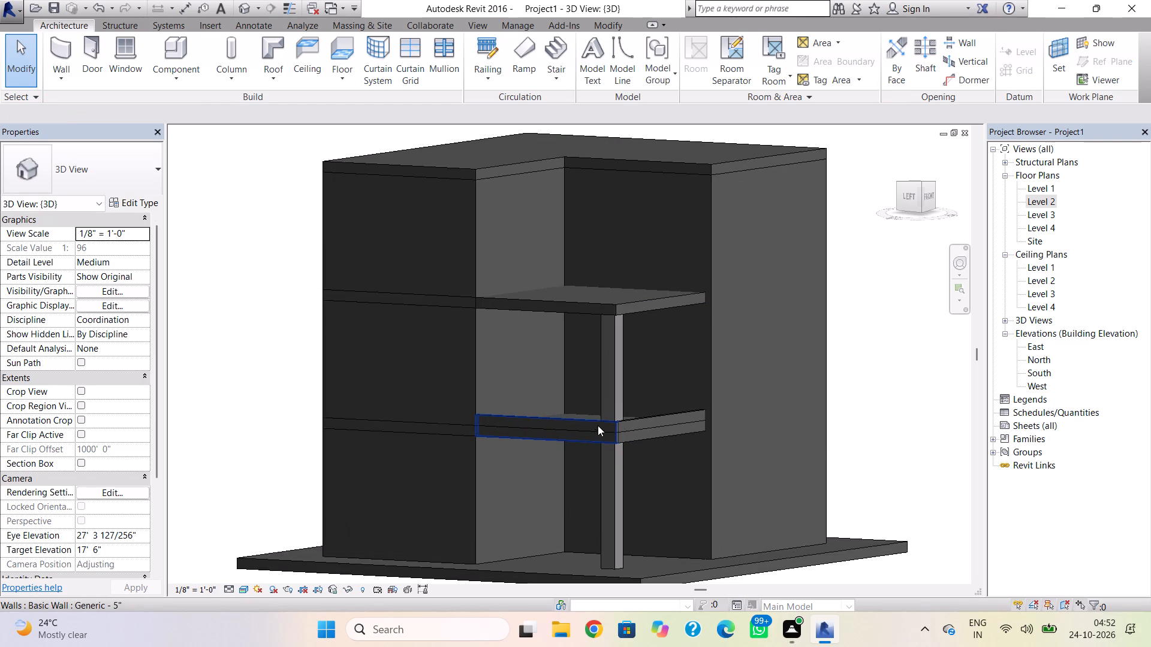
{"action": "scroll", "coordinate": [603, 429], "scroll_direction": "up", "scroll_amount": 5}
{"action": "left_click", "coordinate": [613, 411]}
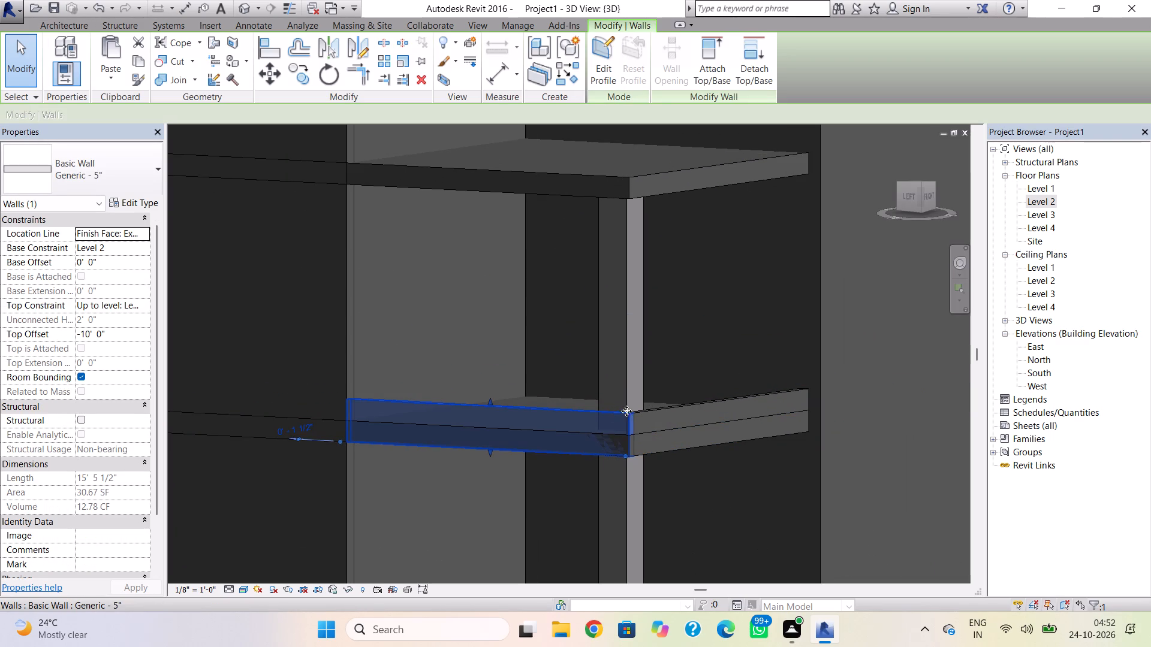
{"action": "left_click", "coordinate": [665, 413]}
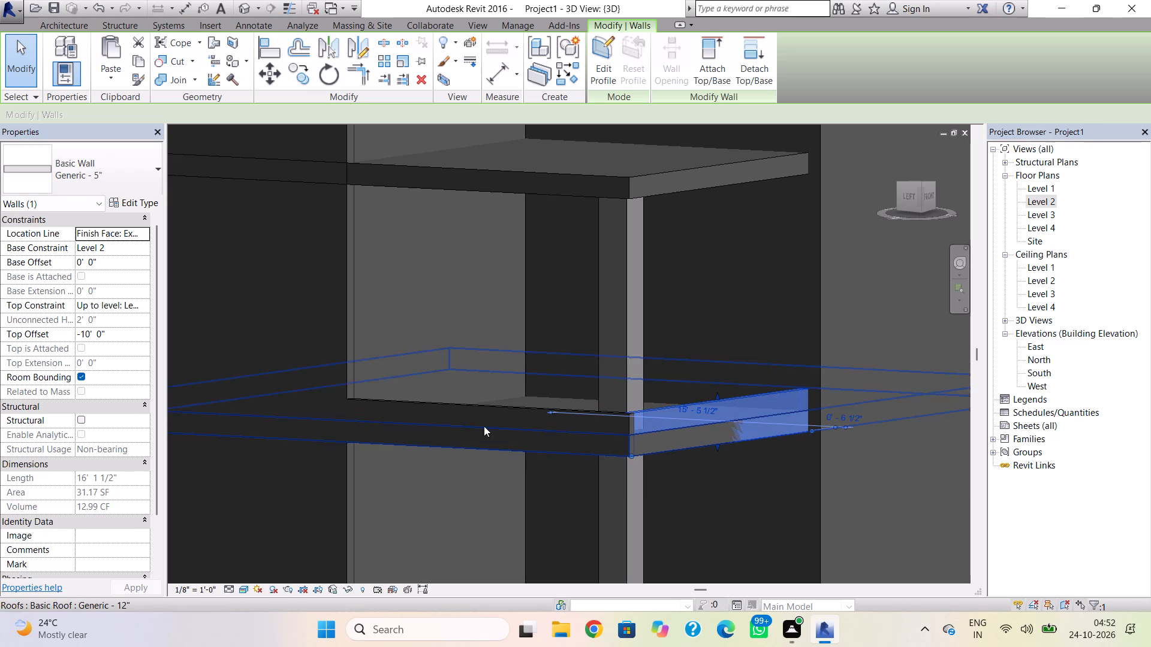
{"action": "left_click", "coordinate": [492, 403]}
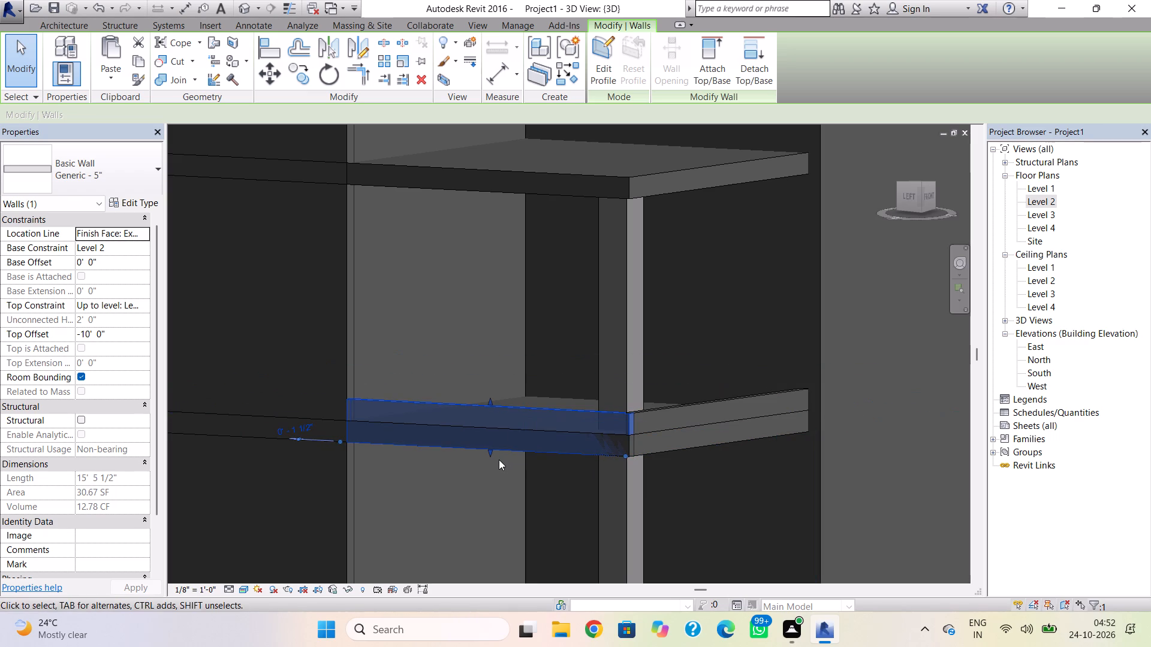
{"action": "left_click_drag", "start_coordinate": [489, 451], "coordinate": [491, 445]}
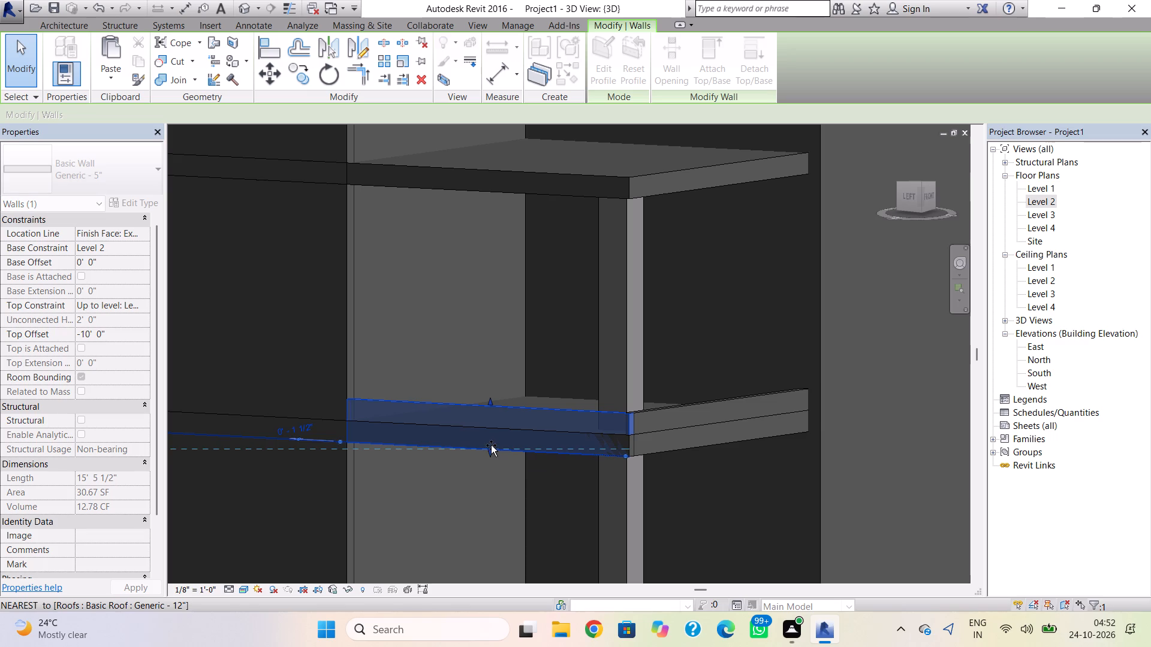
{"action": "left_click_drag", "start_coordinate": [491, 445], "coordinate": [492, 428]}
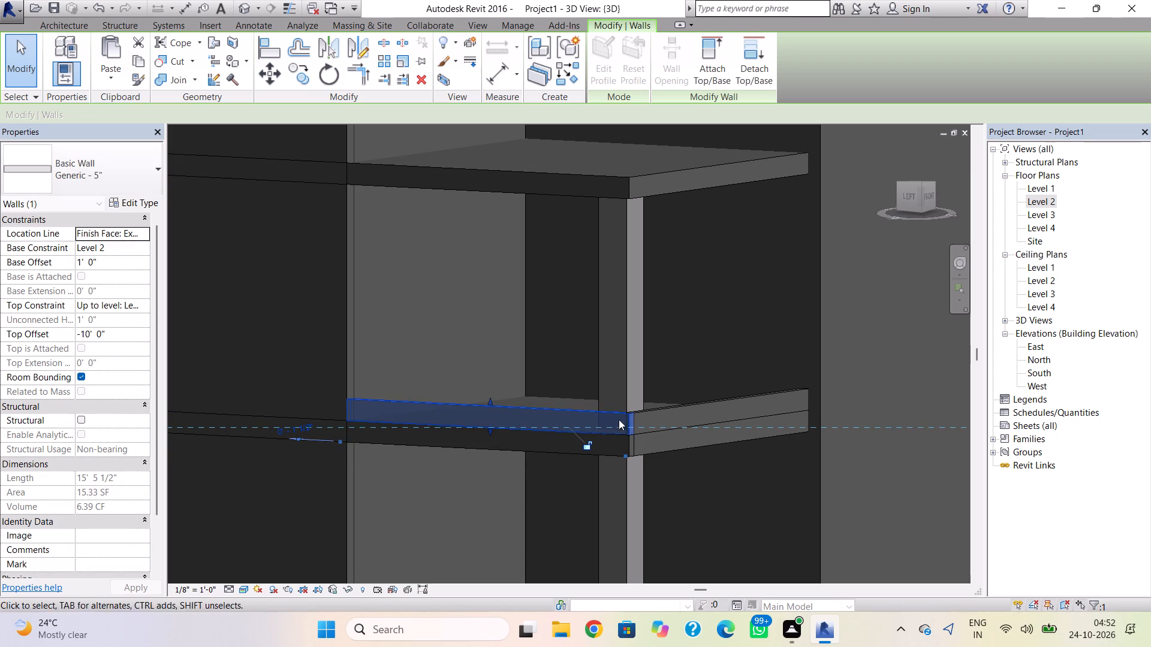
Raise the base of the south 5" wall to the slab's top face for a 1' base offset, and check both walls.
{"action": "left_click", "coordinate": [668, 412]}
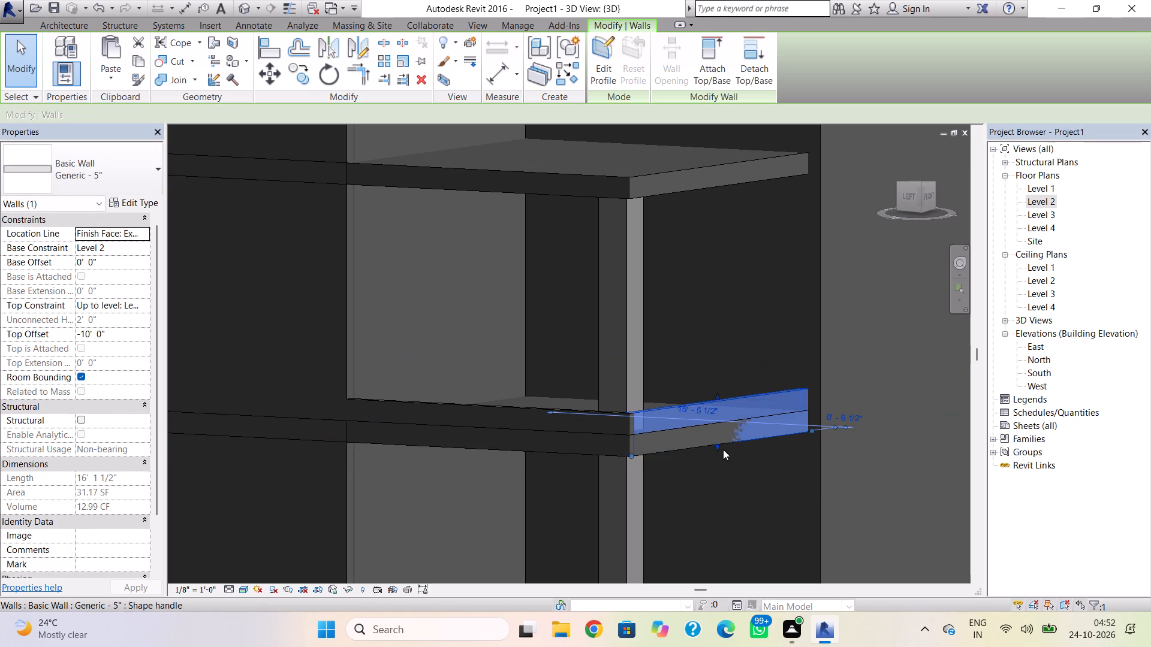
{"action": "left_click_drag", "start_coordinate": [716, 447], "coordinate": [714, 427]}
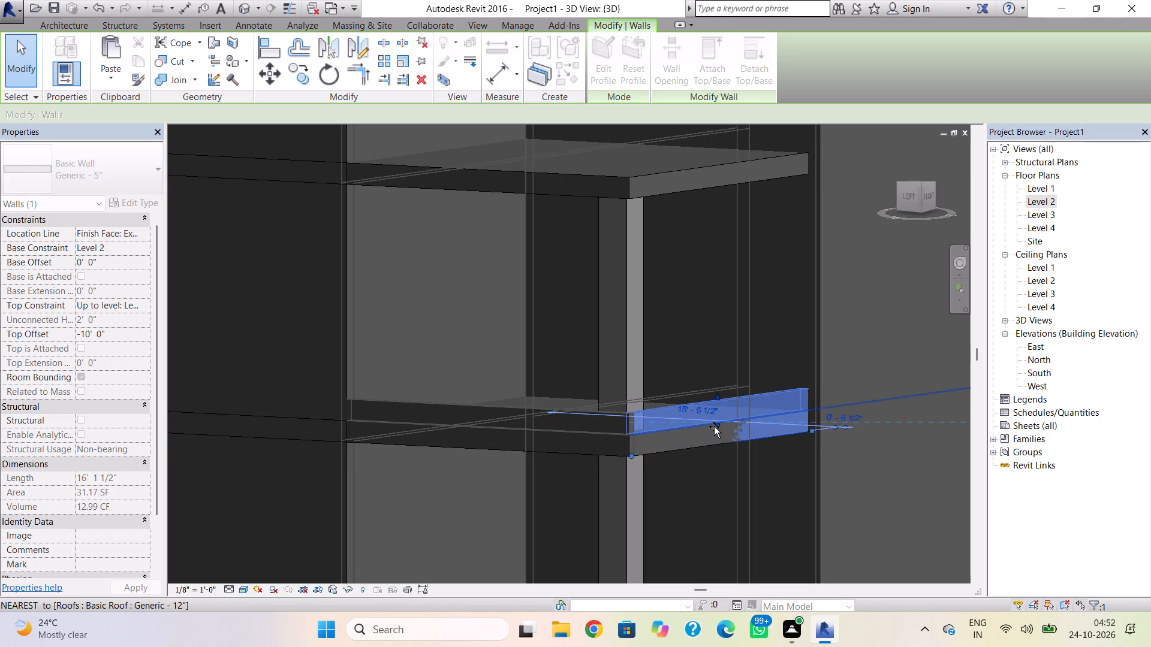
{"action": "left_click_drag", "start_coordinate": [714, 427], "coordinate": [714, 424]}
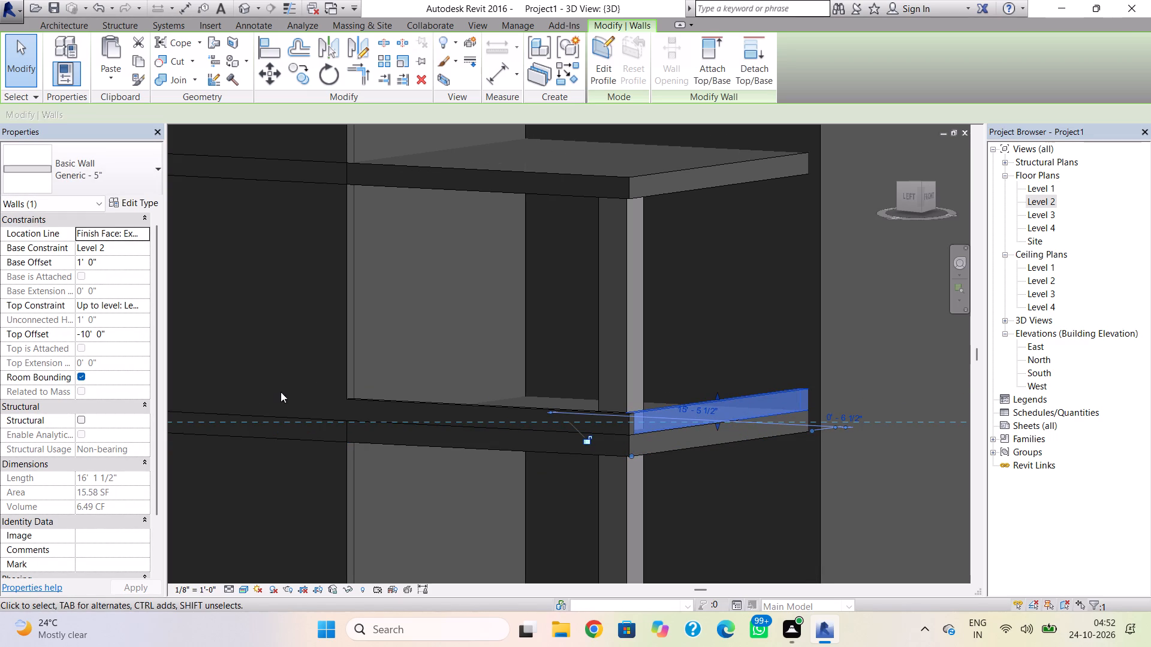
{"action": "left_click", "coordinate": [429, 401]}
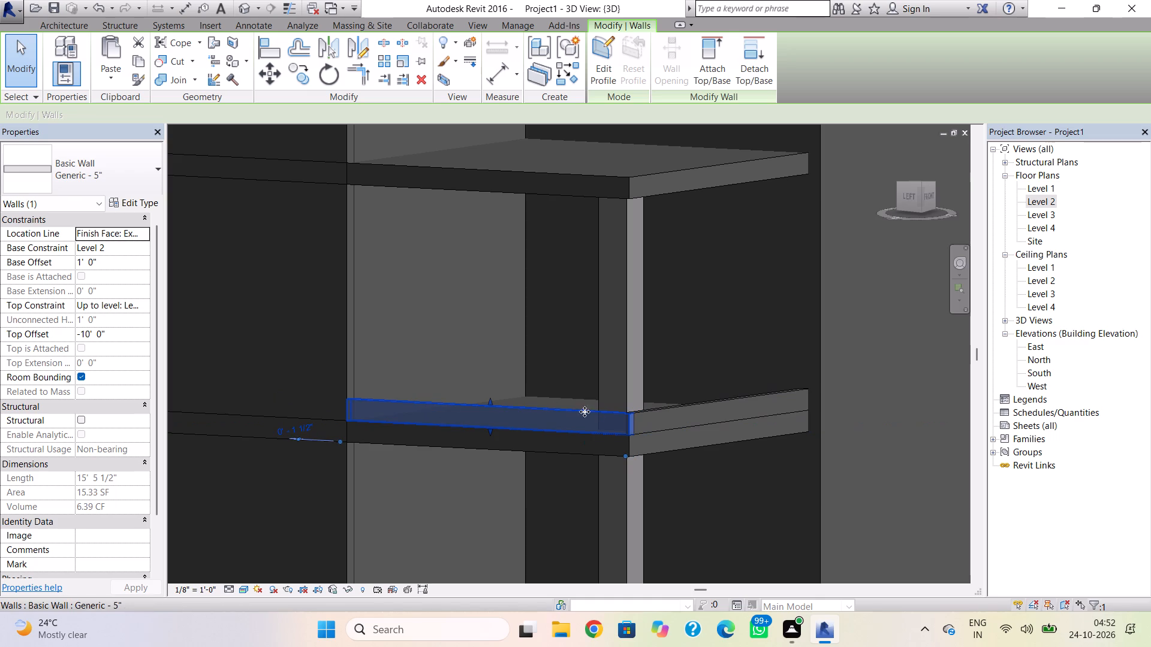
{"action": "left_click", "coordinate": [650, 416]}
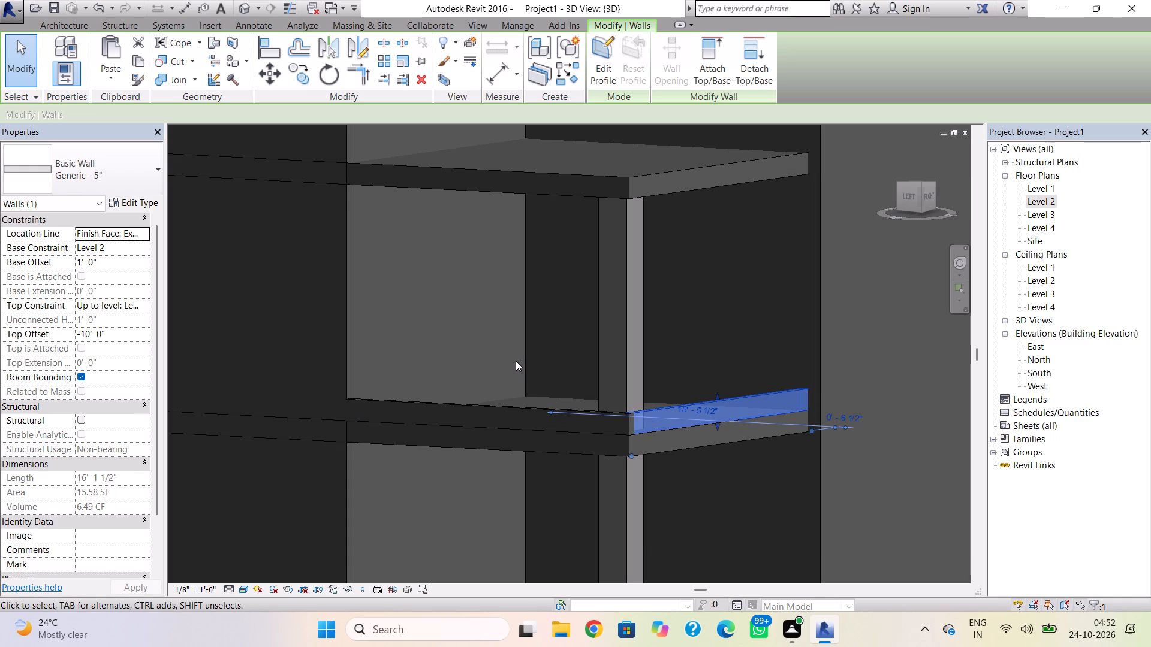
{"action": "key", "text": "Escape"}
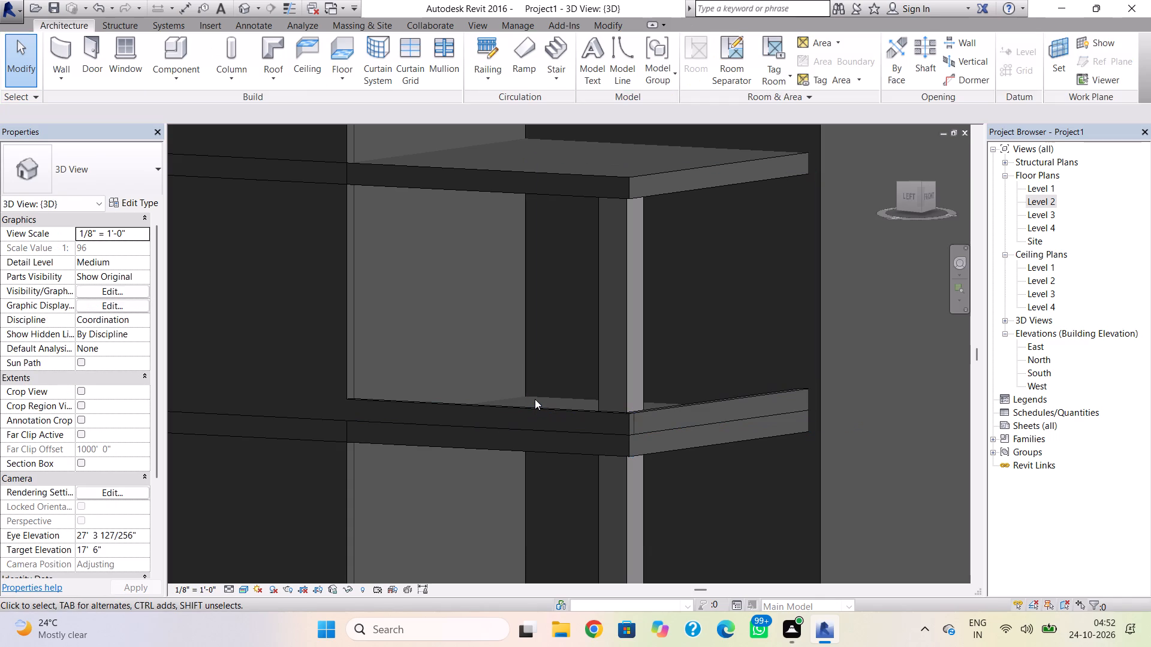
Copy both low 5" parapet walls on Level 2 and paste them aligned to Level 3.
{"action": "left_click", "coordinate": [538, 409]}
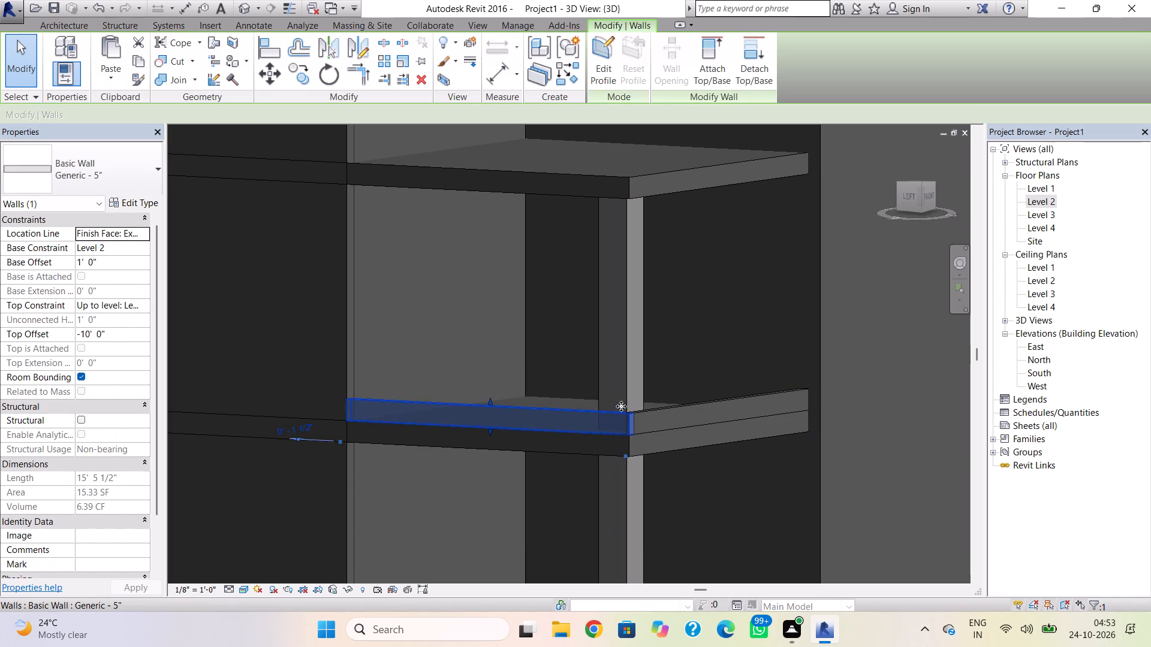
{"action": "left_click", "coordinate": [647, 413], "text": "ctrl"}
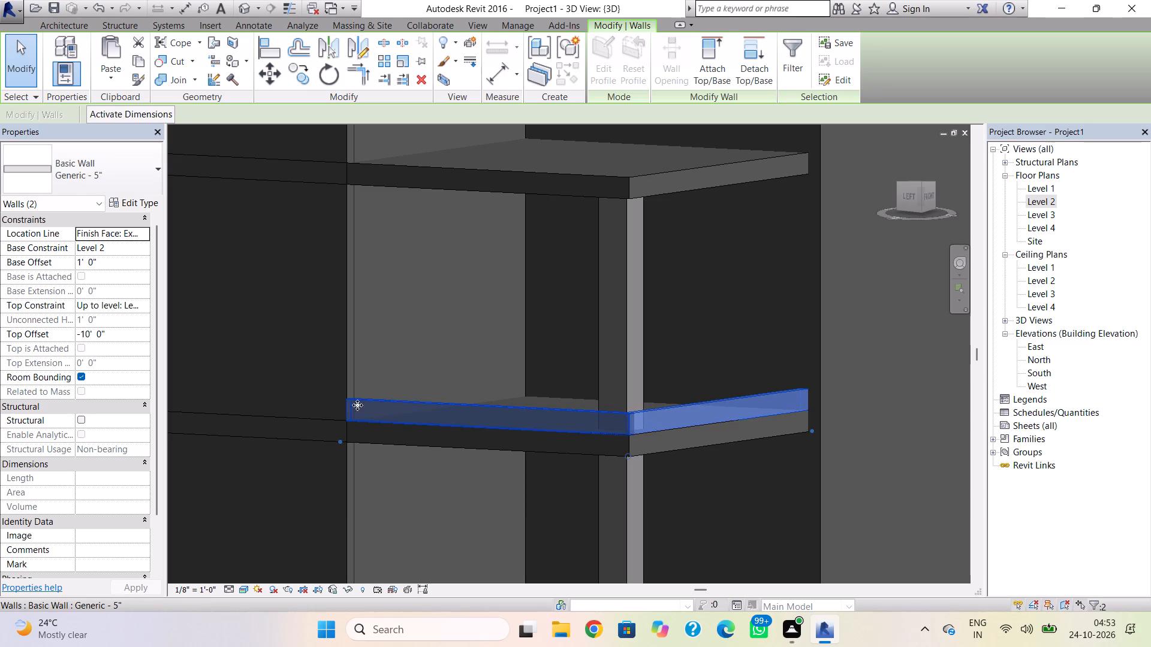
{"action": "left_click", "coordinate": [145, 60]}
{"action": "left_click", "coordinate": [128, 81]}
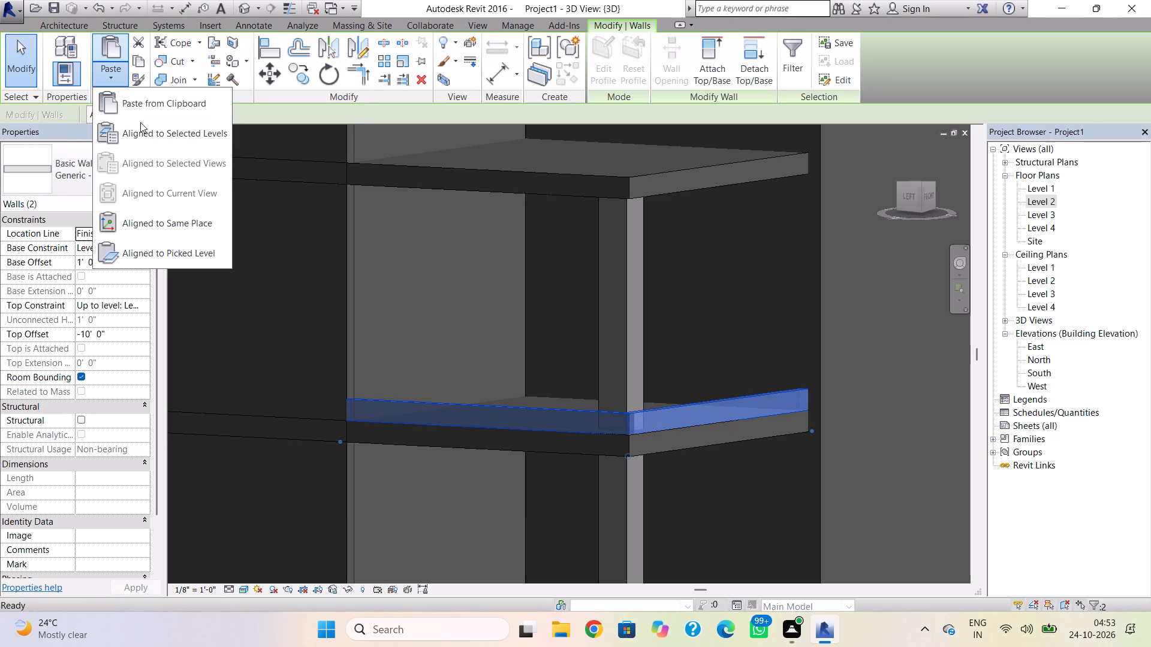
{"action": "left_click", "coordinate": [141, 125]}
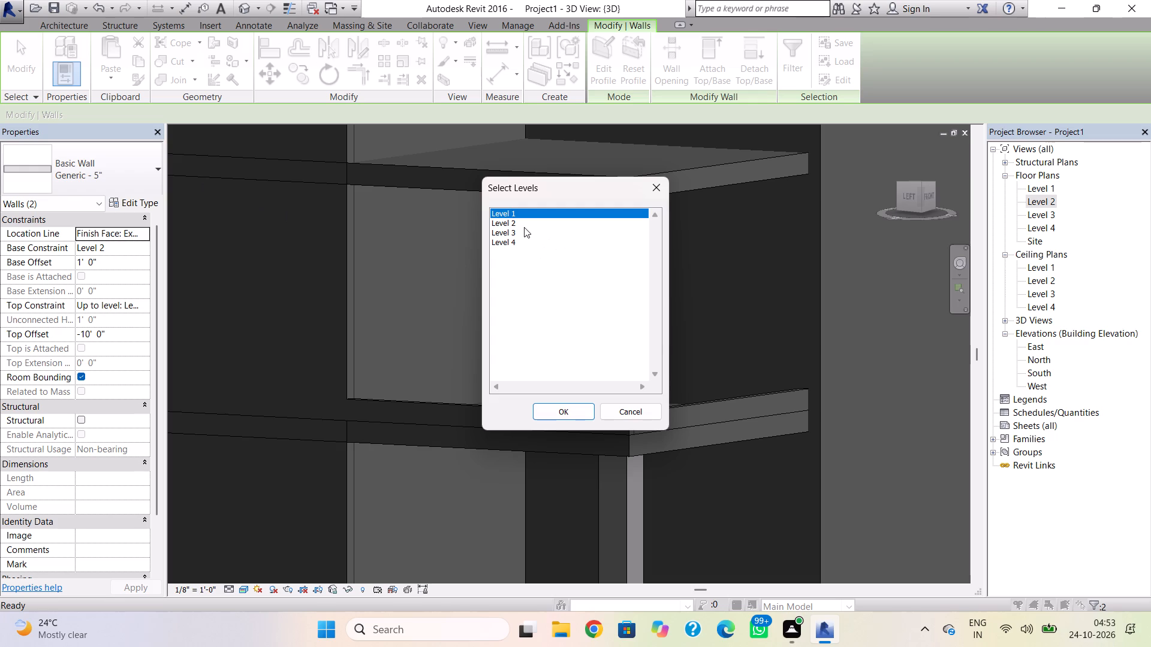
{"action": "left_click", "coordinate": [524, 227]}
{"action": "left_click", "coordinate": [524, 229]}
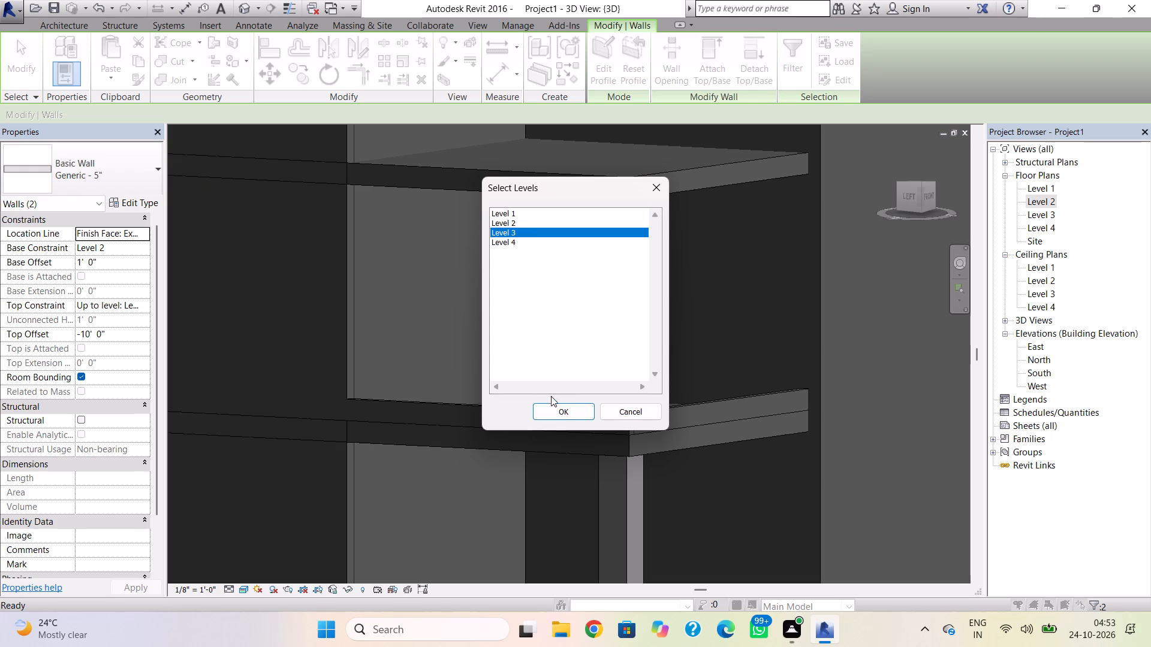
{"action": "left_click", "coordinate": [556, 412]}
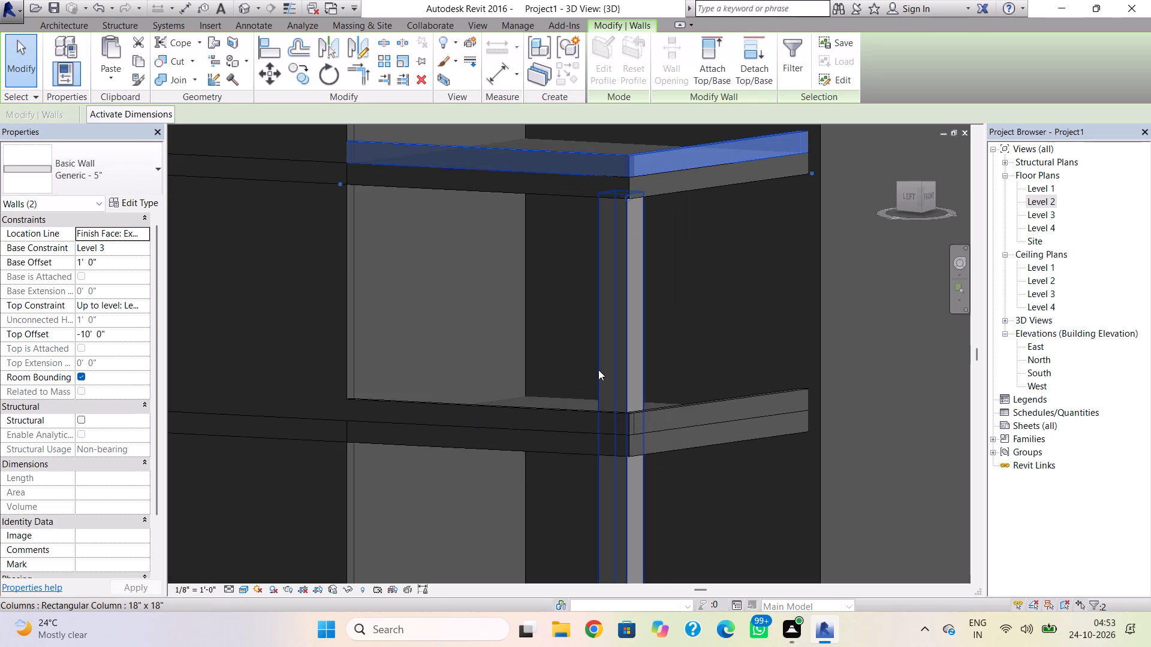
{"action": "key", "text": "Escape"}
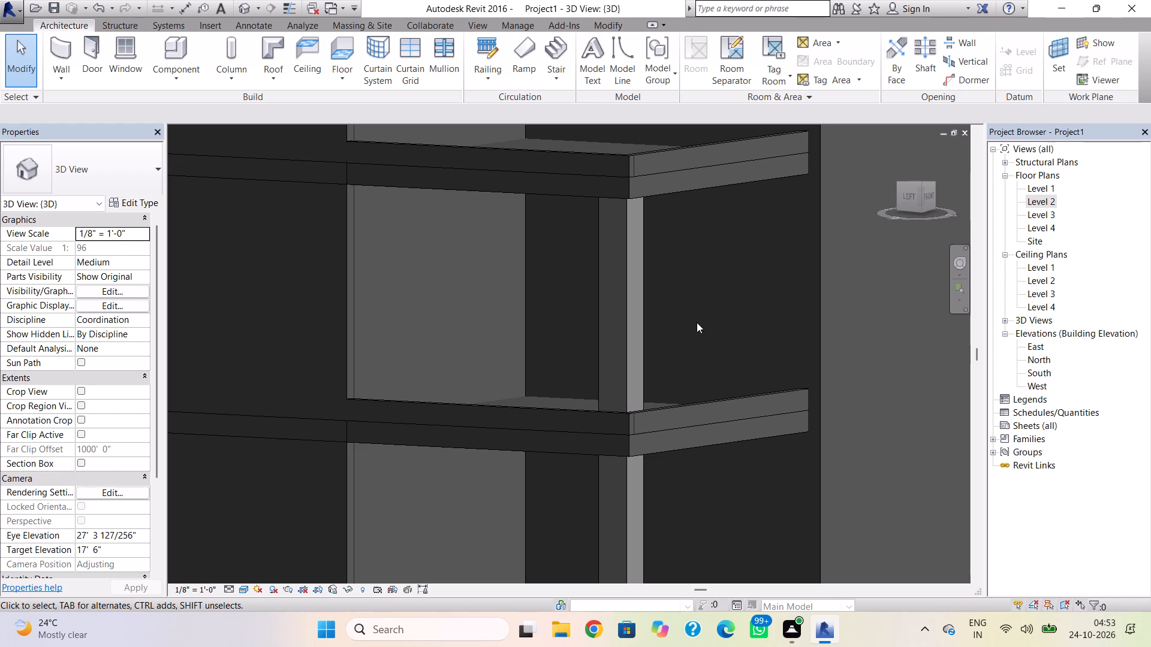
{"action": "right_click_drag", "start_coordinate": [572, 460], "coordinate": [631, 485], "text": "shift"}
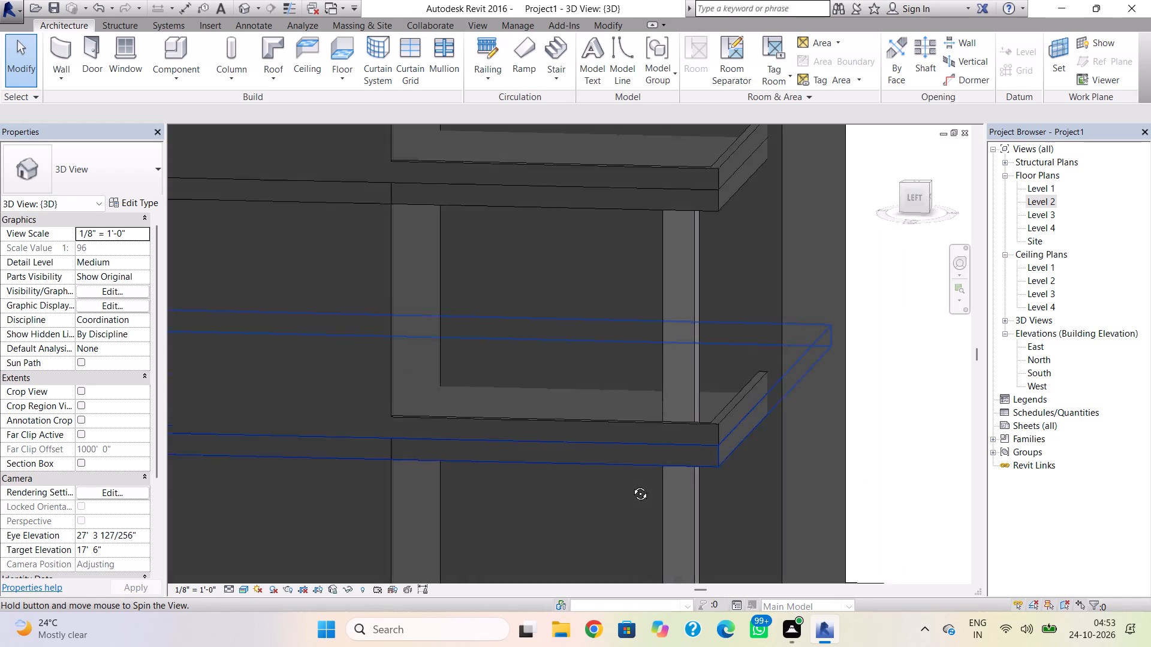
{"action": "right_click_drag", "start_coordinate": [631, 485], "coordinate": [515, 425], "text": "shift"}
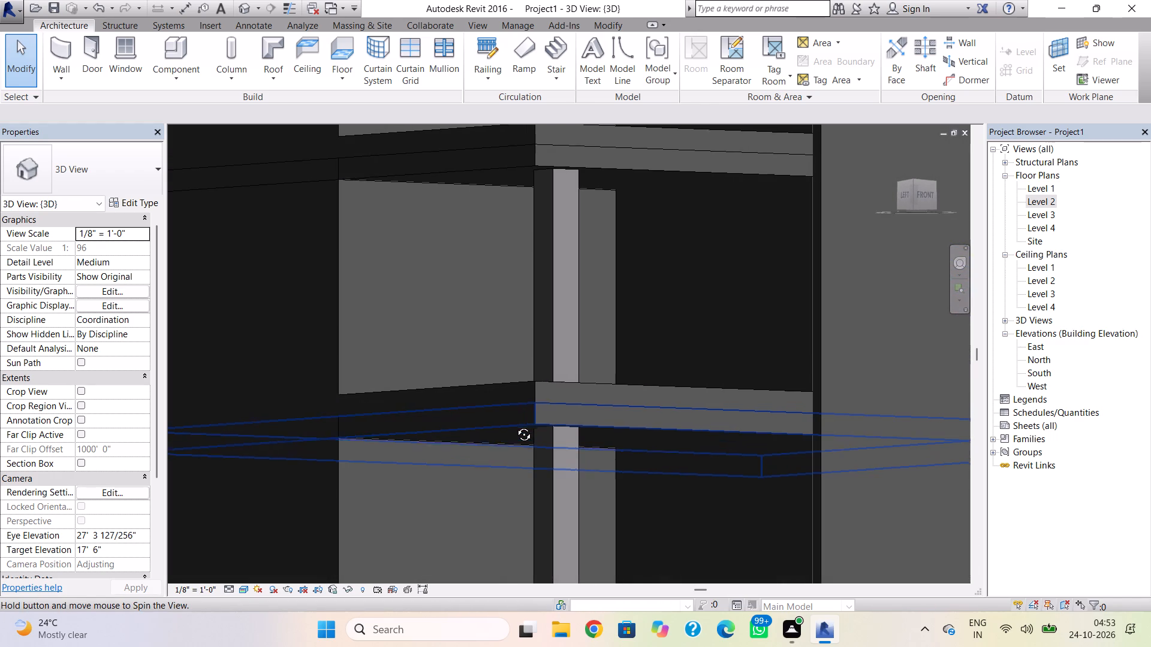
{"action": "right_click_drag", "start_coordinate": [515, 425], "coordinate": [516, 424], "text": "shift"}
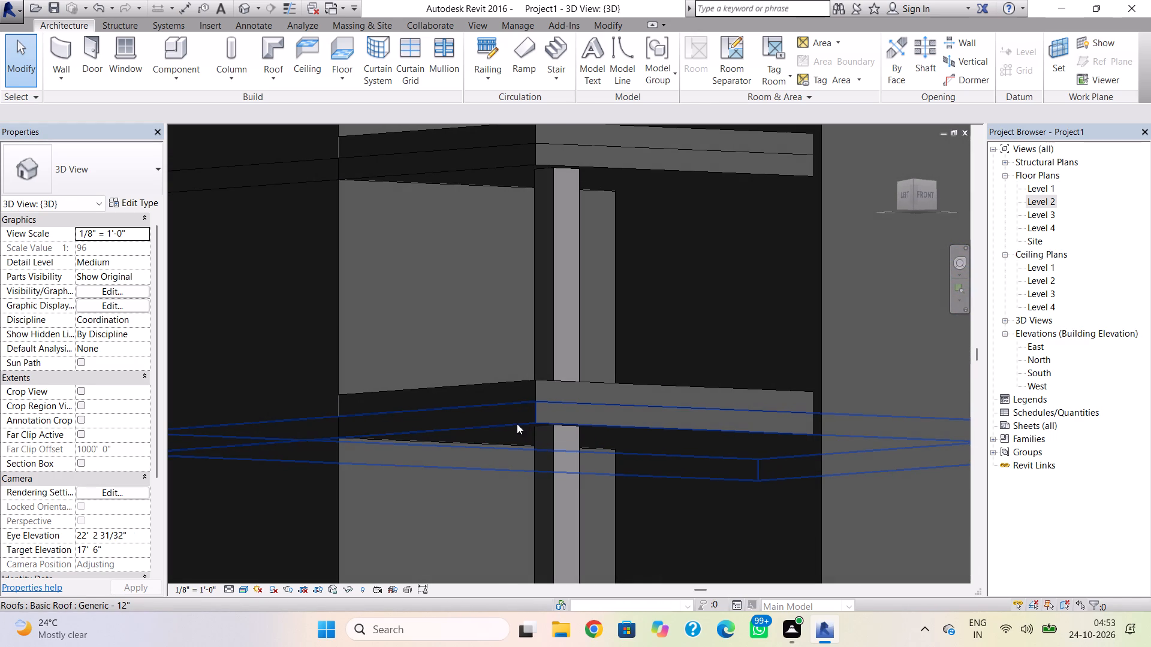
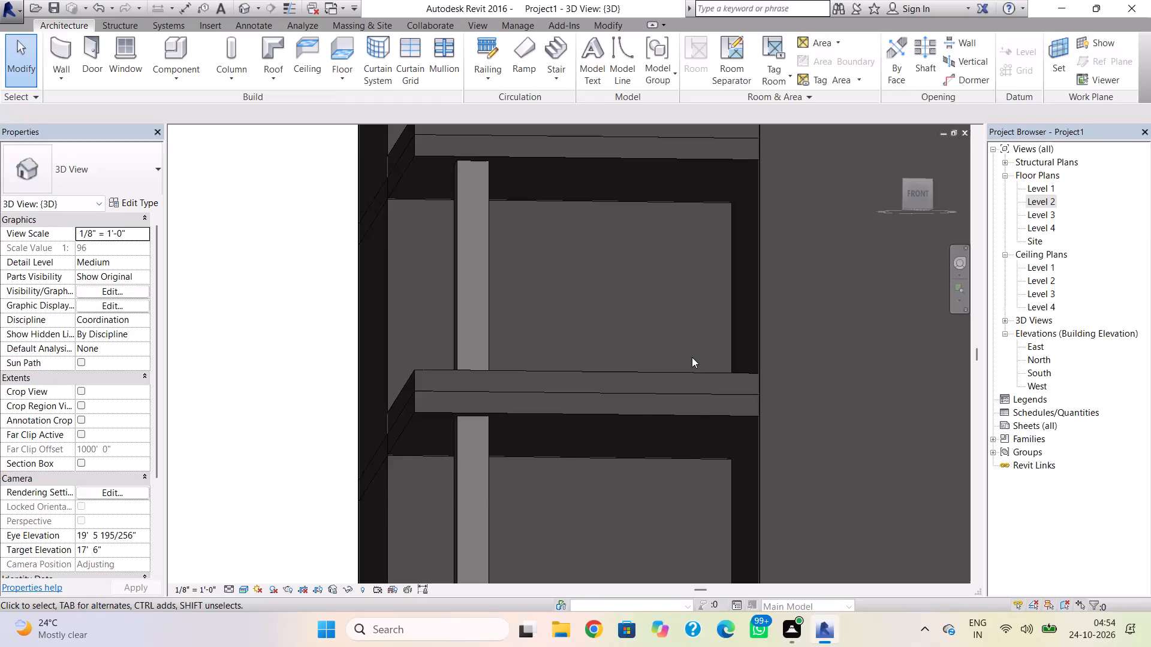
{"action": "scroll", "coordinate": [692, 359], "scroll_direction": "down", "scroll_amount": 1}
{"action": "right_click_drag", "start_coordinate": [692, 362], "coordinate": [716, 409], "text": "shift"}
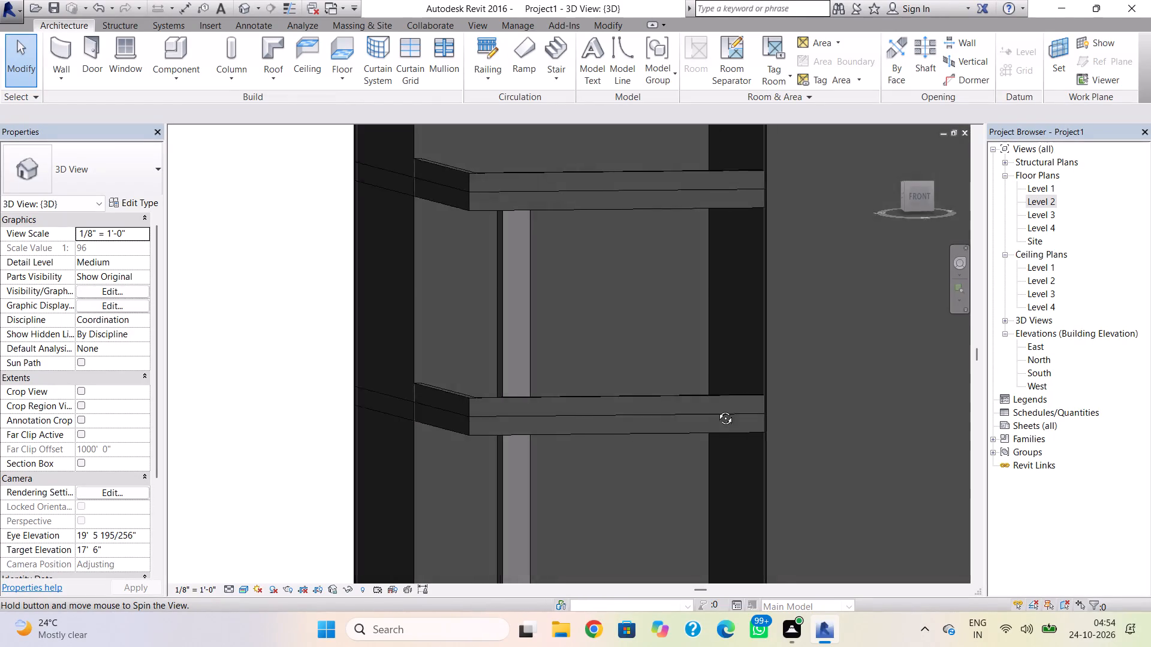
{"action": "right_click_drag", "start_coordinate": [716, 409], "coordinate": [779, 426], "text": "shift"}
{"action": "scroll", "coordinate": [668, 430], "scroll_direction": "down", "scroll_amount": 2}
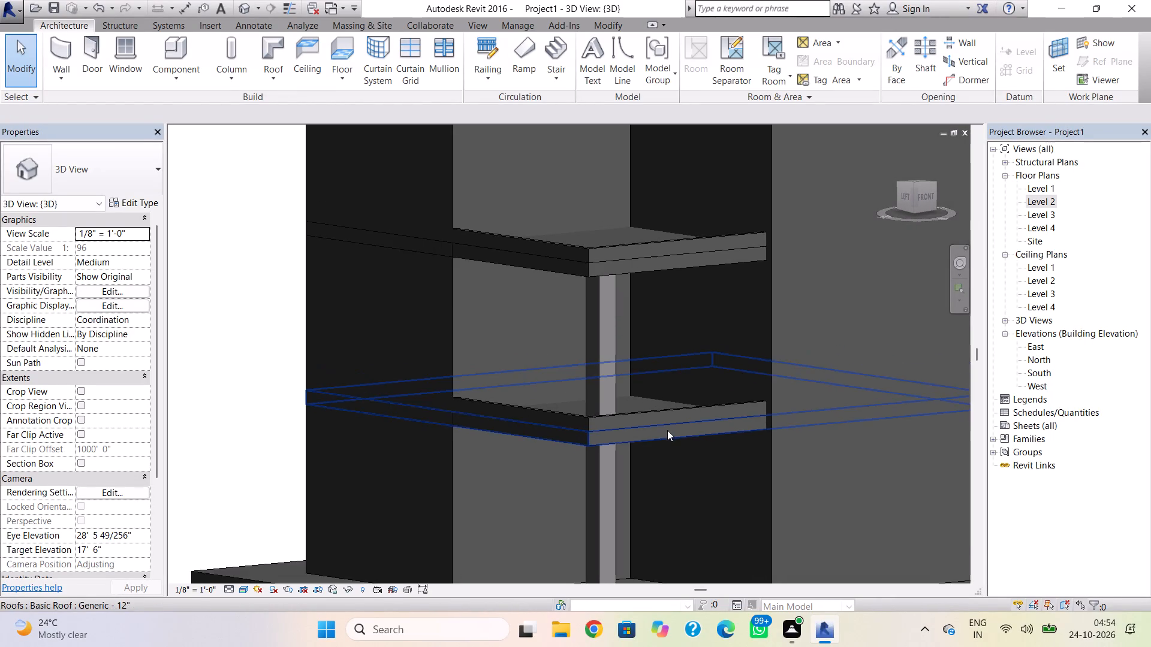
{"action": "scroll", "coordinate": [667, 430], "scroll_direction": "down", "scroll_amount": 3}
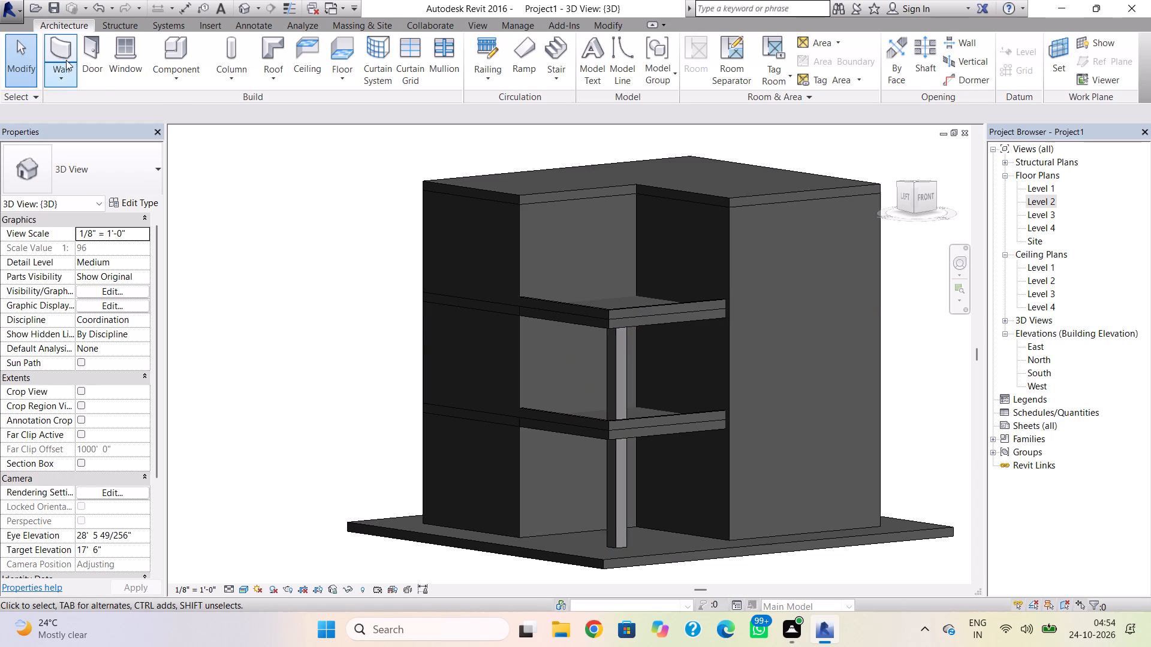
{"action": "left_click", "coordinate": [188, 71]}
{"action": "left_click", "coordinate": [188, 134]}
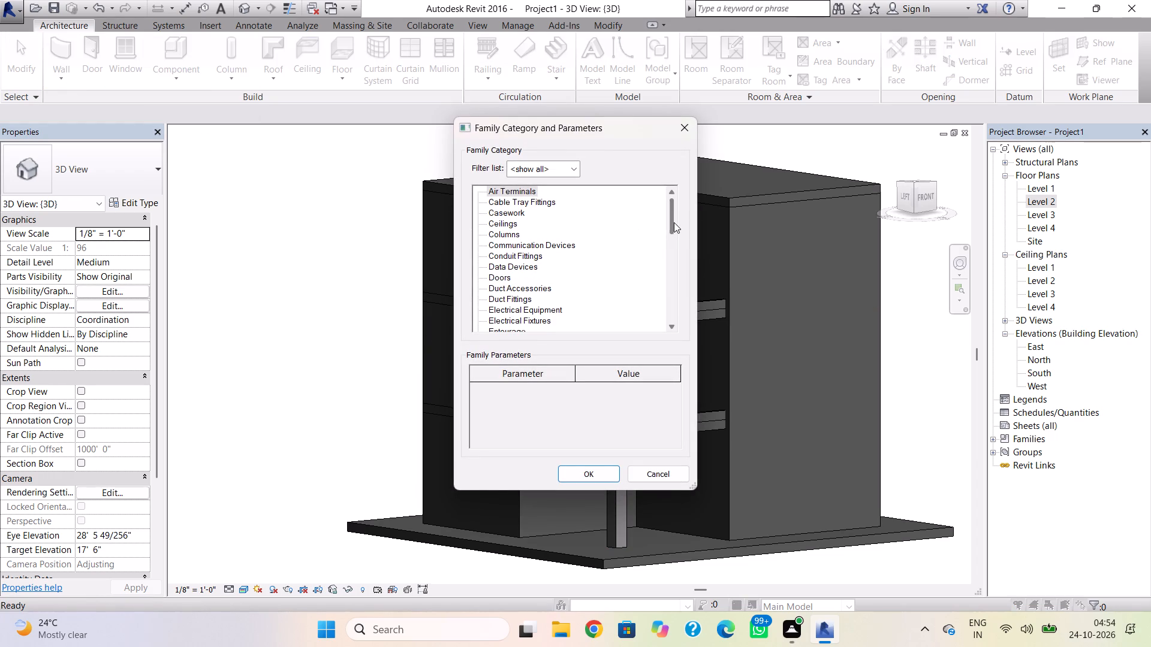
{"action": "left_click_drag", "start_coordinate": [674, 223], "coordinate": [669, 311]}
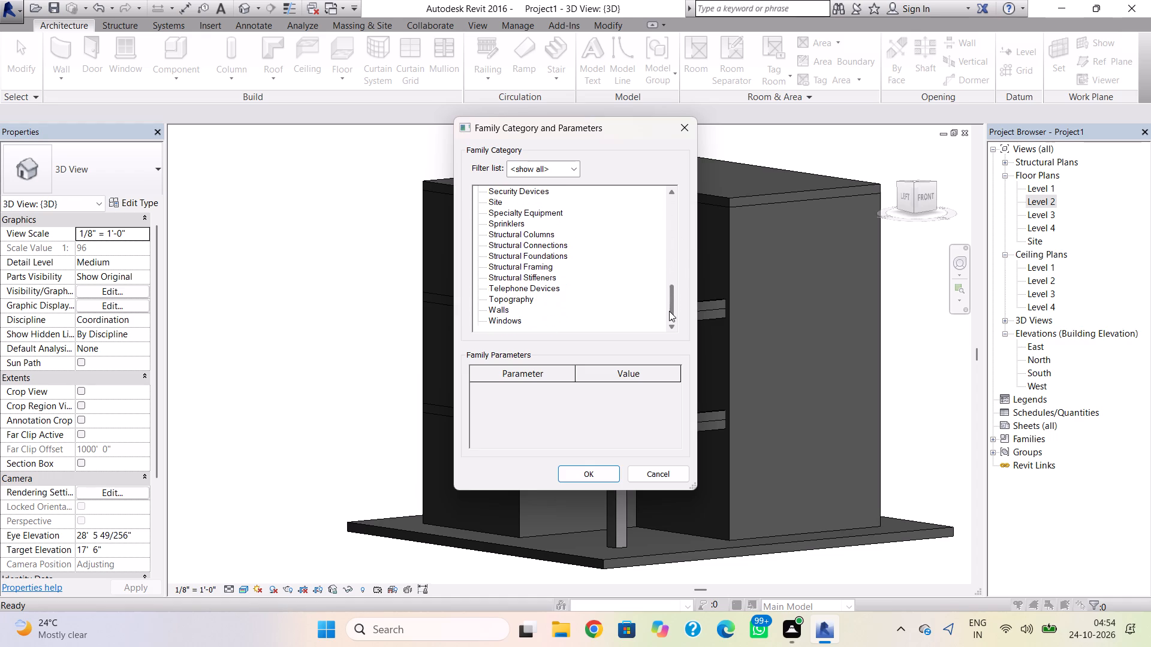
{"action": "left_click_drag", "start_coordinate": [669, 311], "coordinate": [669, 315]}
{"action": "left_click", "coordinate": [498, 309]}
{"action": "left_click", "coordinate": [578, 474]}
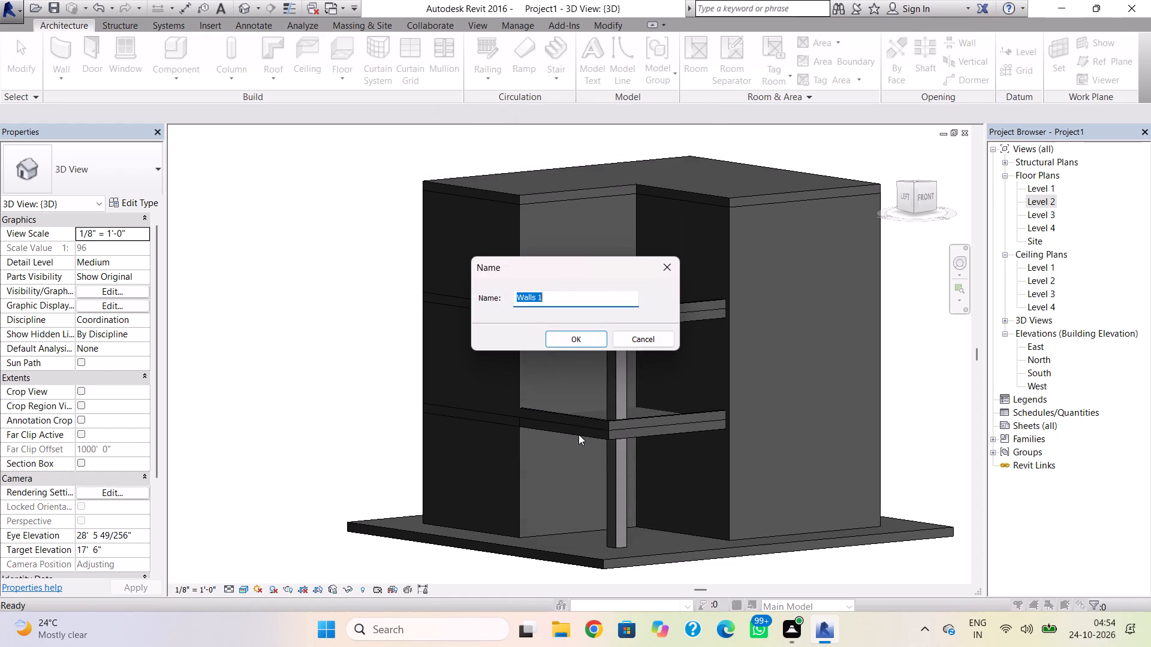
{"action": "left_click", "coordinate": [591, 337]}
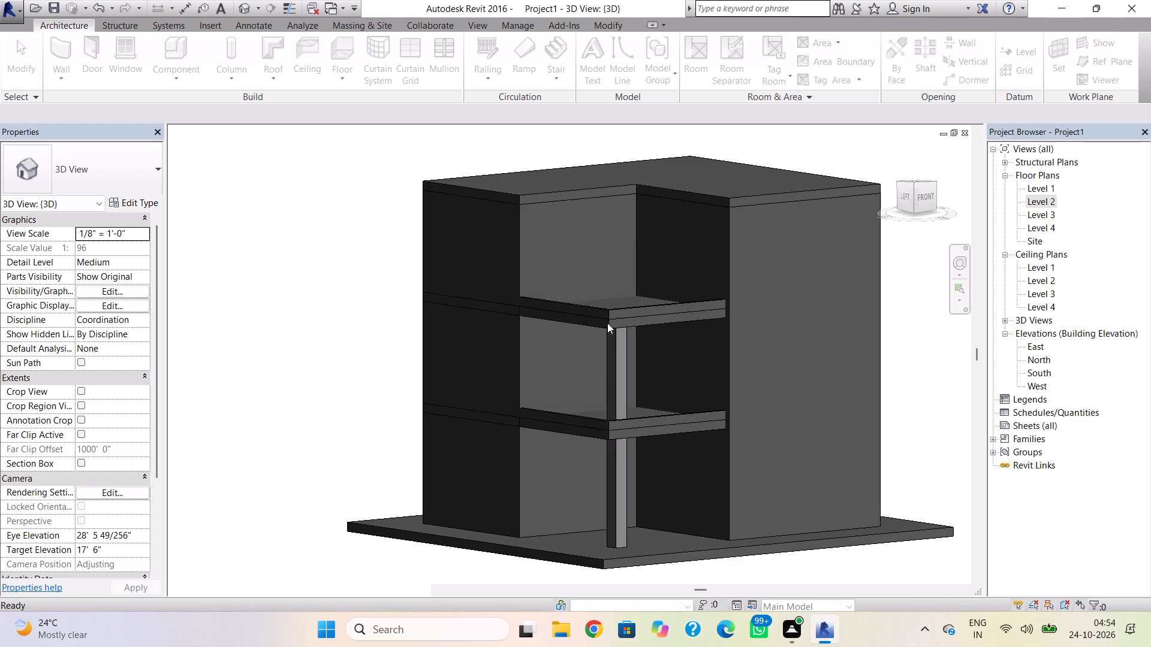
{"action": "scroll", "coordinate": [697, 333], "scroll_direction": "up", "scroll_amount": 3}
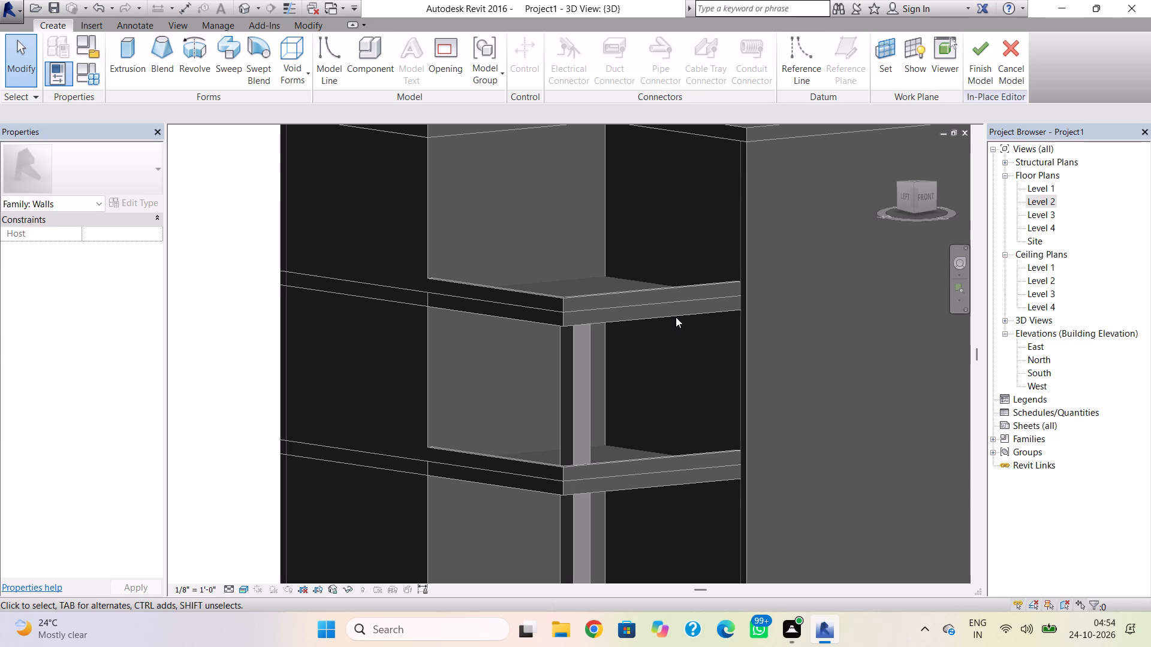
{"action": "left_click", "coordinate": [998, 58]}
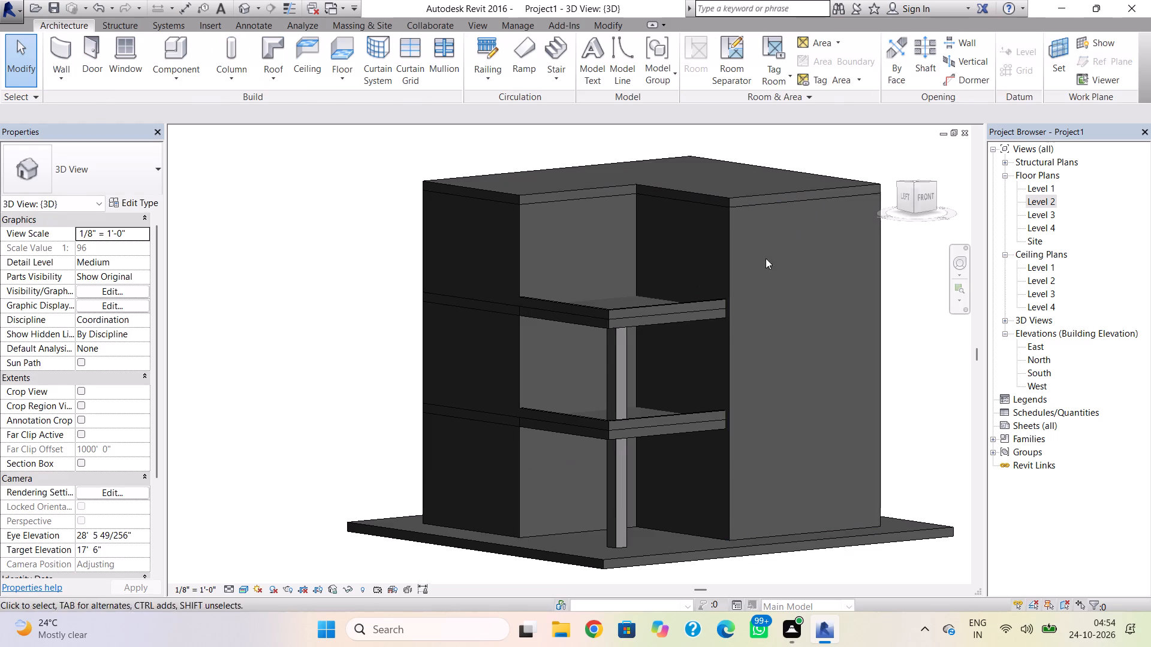
Set the top offset of all four low 5" parapet walls on Levels 2 and 3 to -9'.
{"action": "left_click", "coordinate": [619, 307]}
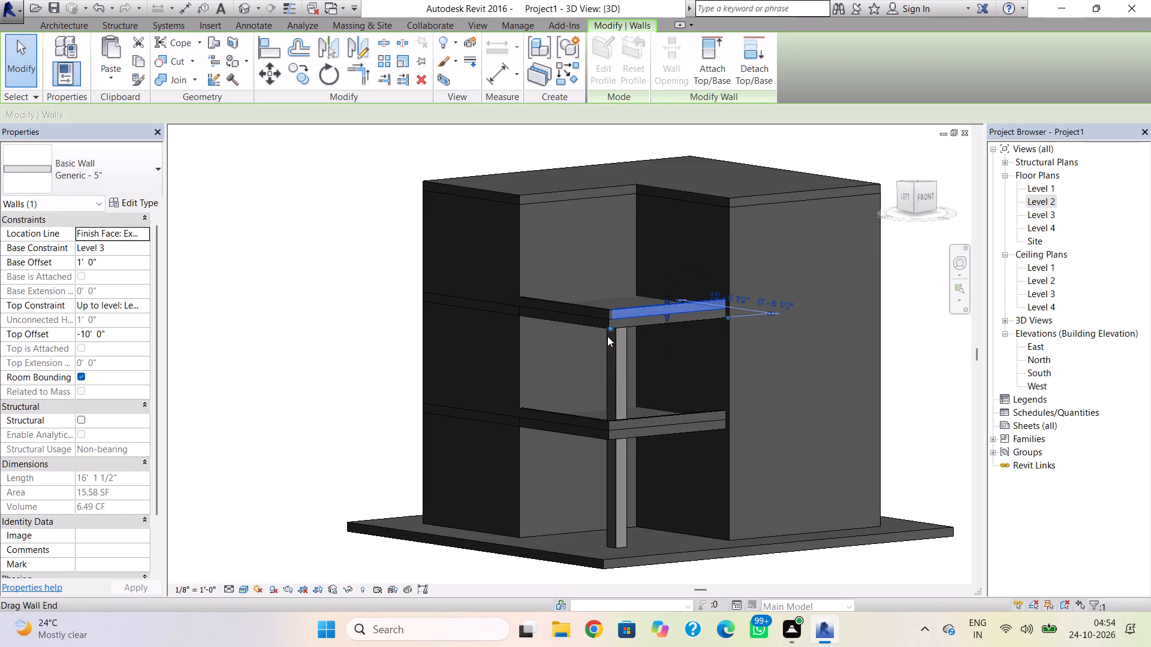
{"action": "left_click", "coordinate": [601, 313]}
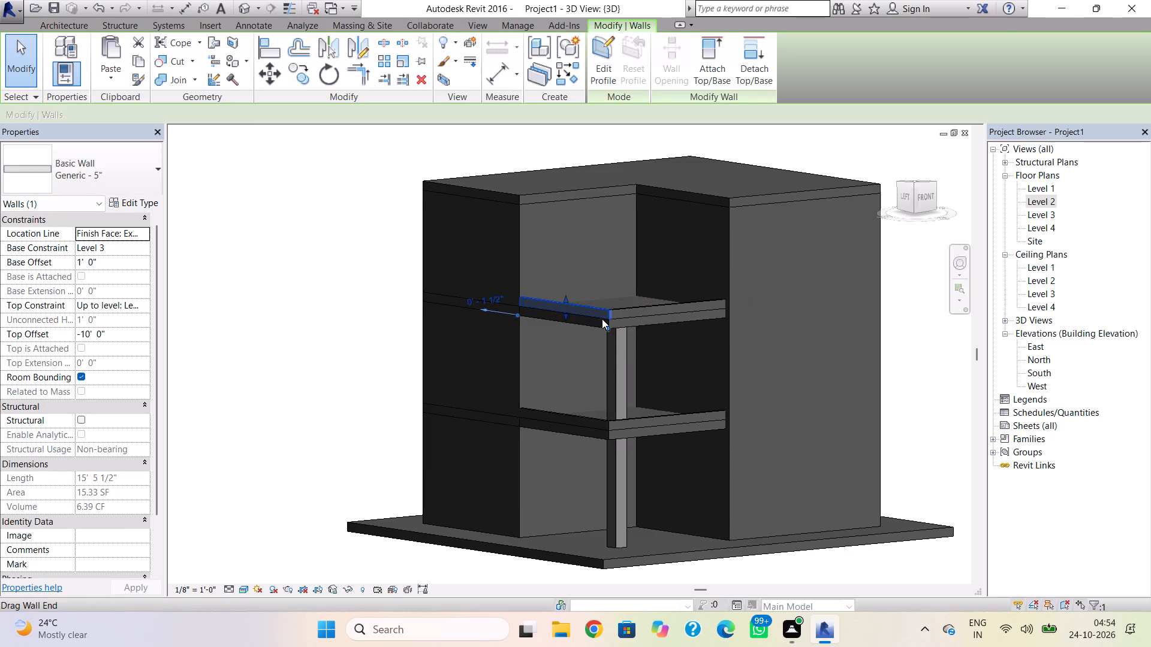
{"action": "left_click", "coordinate": [632, 308]}
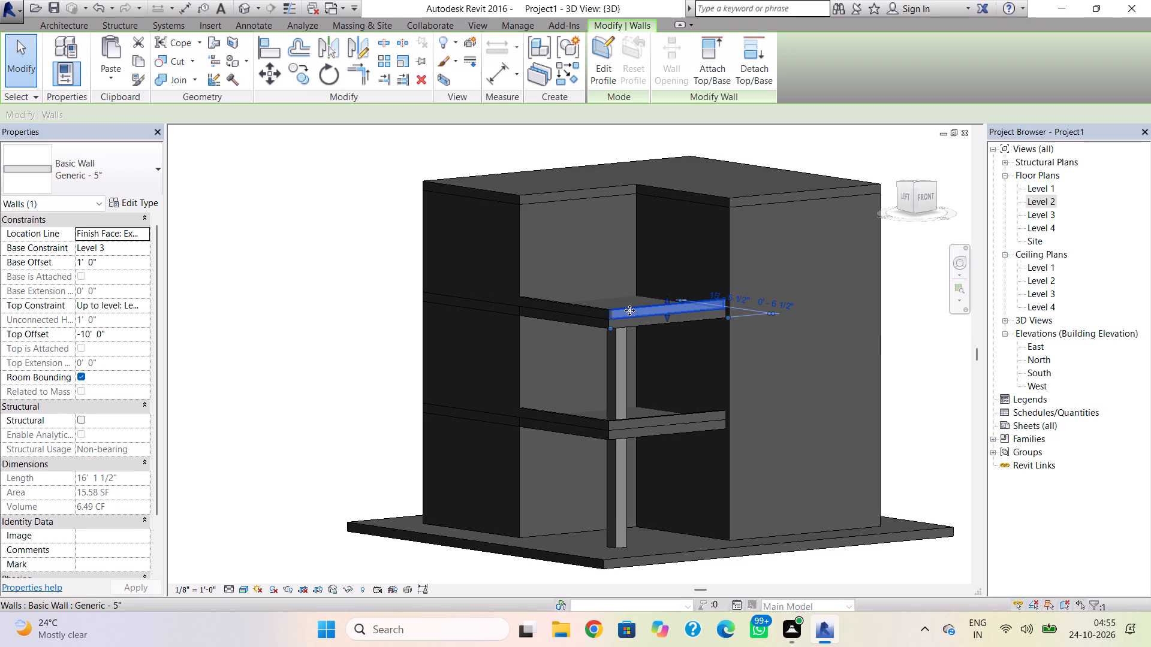
{"action": "left_click", "coordinate": [590, 310], "text": "ctrl"}
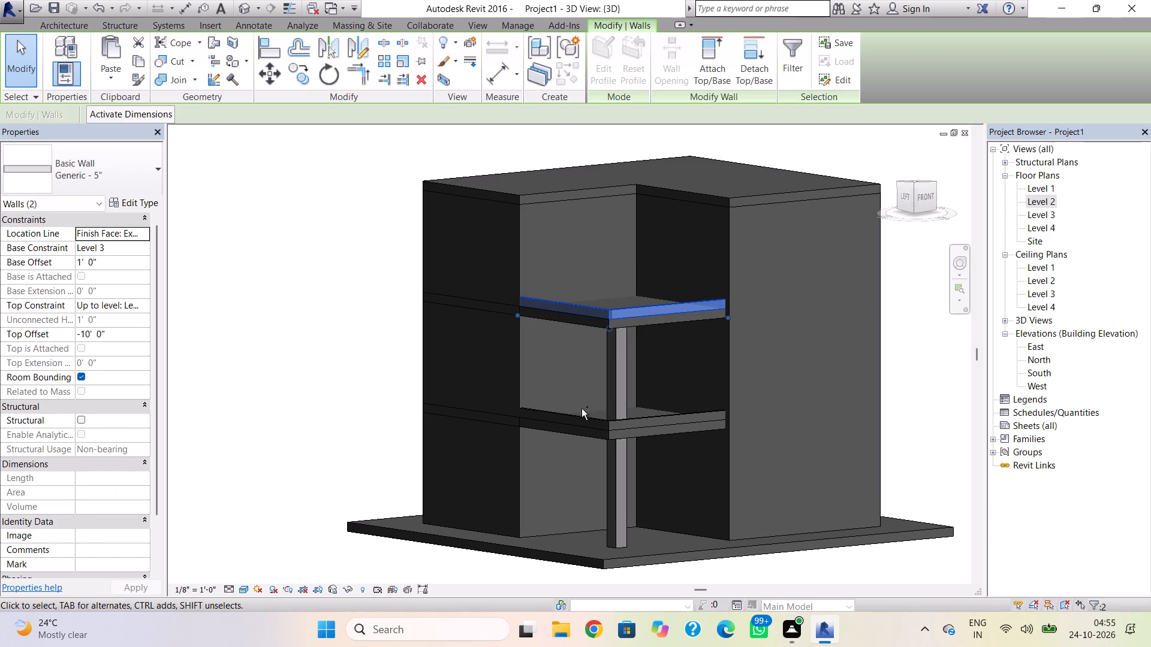
{"action": "left_click", "coordinate": [576, 421], "text": "ctrl"}
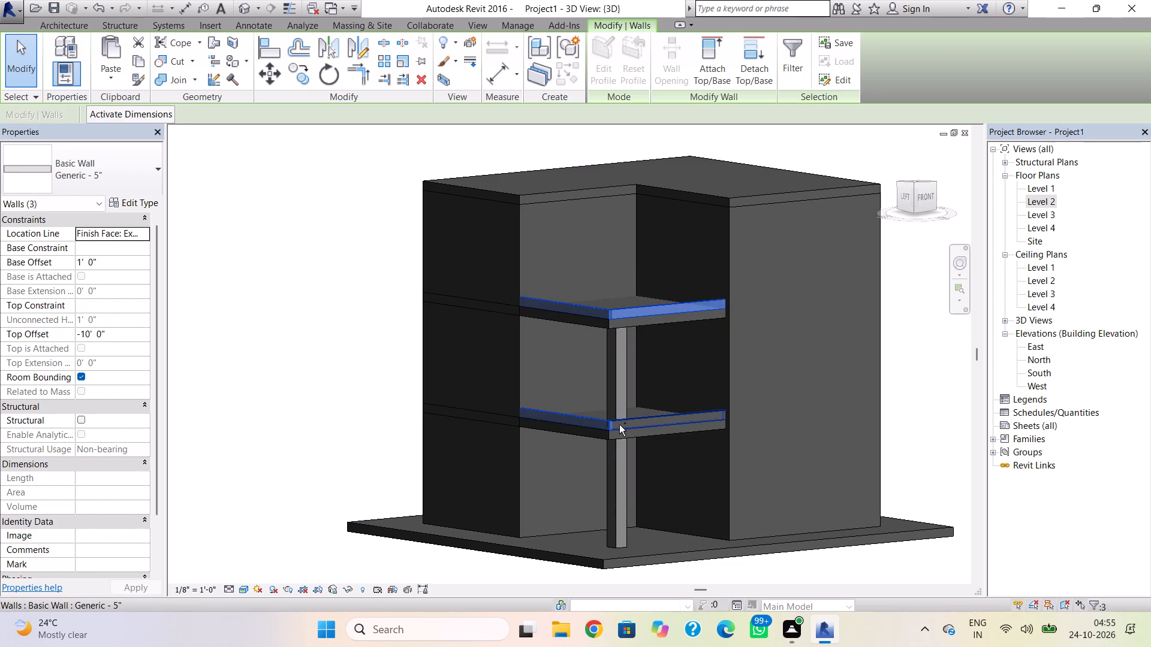
{"action": "left_click", "coordinate": [619, 425], "text": "ctrl"}
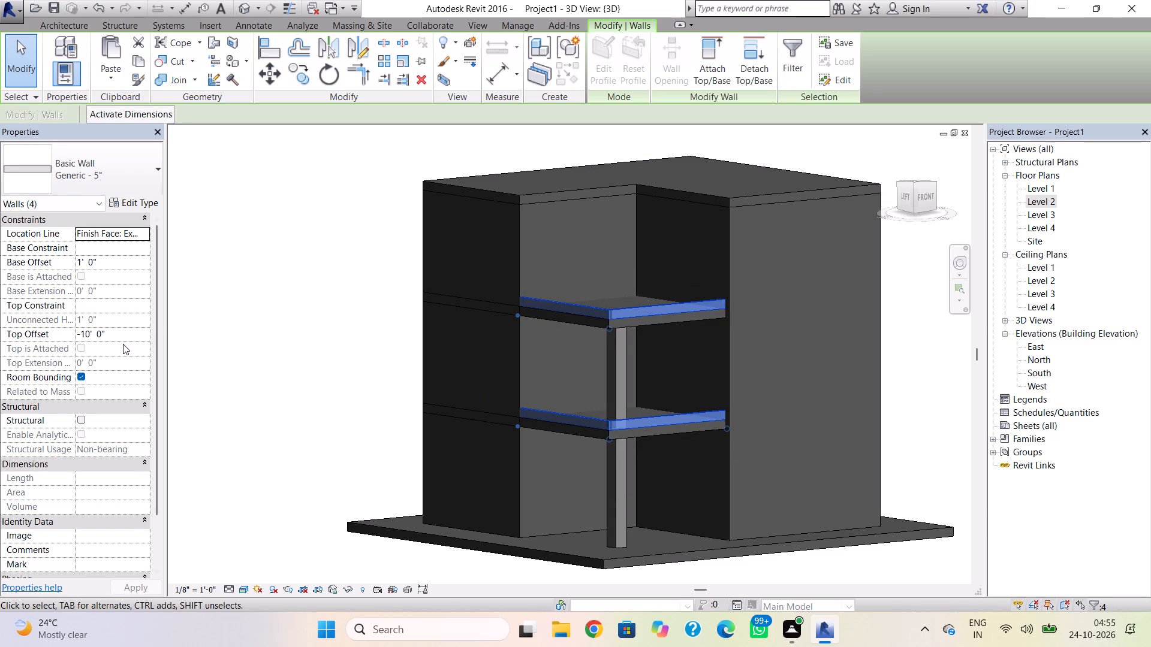
{"action": "left_click", "coordinate": [122, 338]}
{"action": "type", "text": "9'"}
{"action": "key", "text": "Return"}
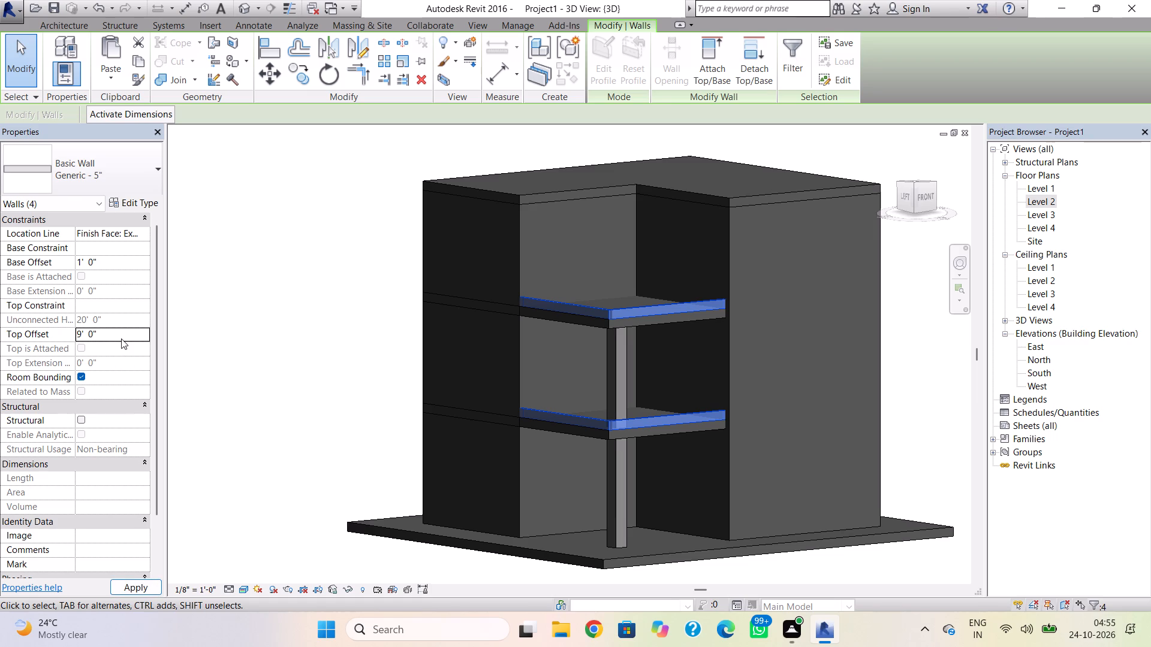
{"action": "key", "text": "BackSpace"}
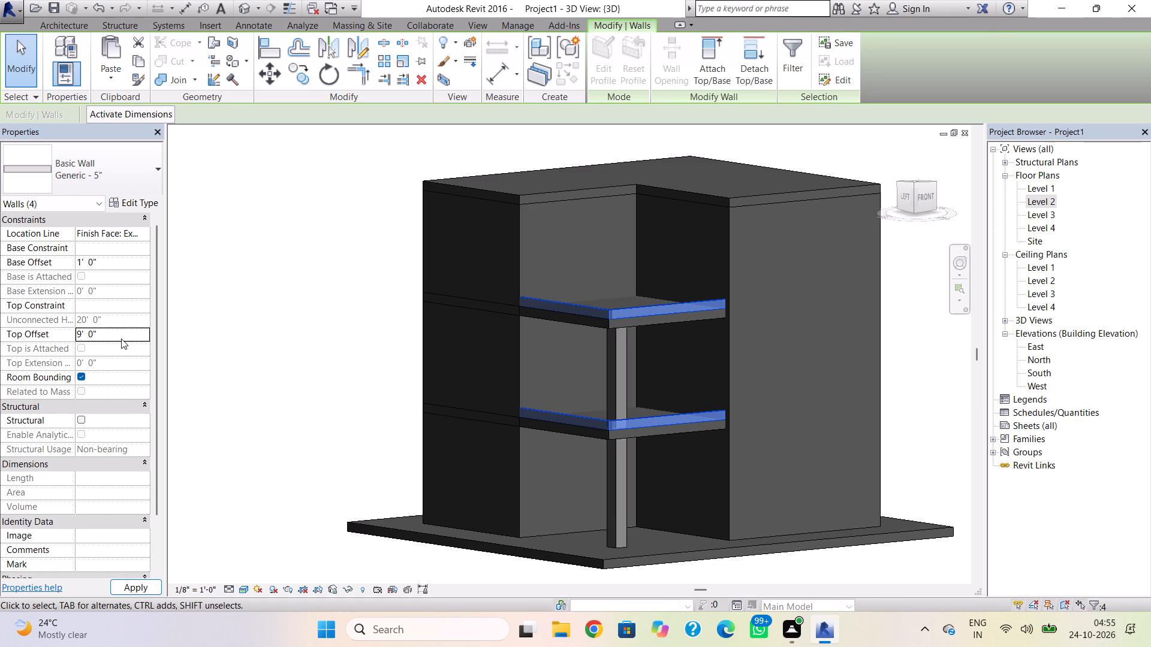
{"action": "left_click", "coordinate": [121, 338]}
{"action": "key", "text": "minus"}
{"action": "key", "text": "9"}
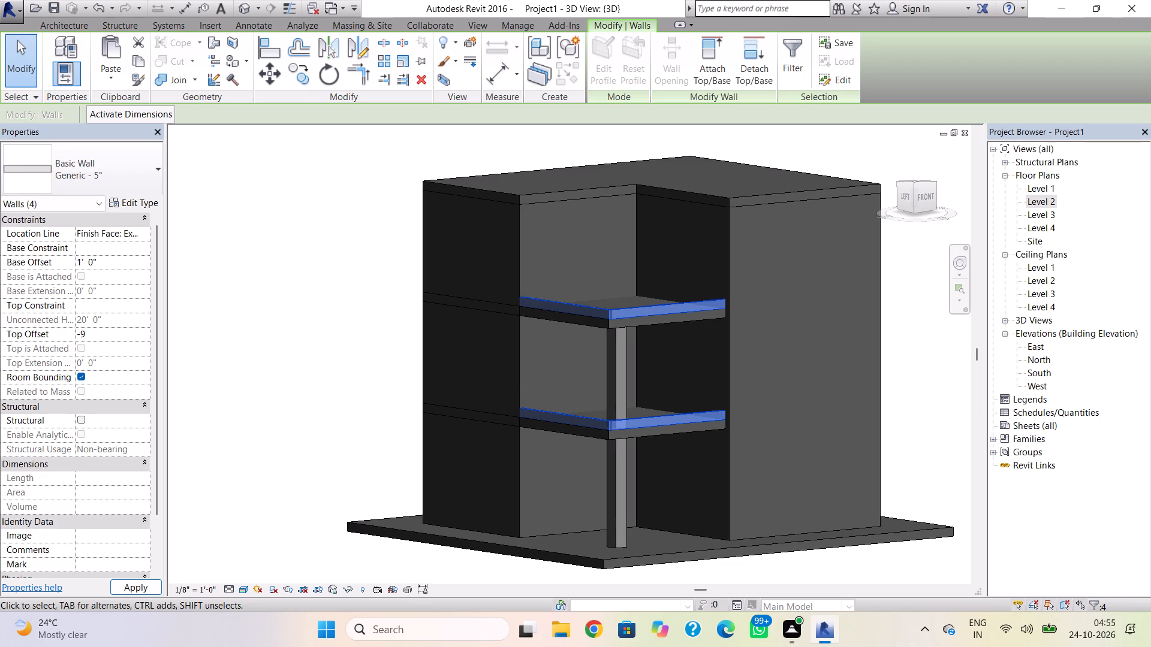
{"action": "key", "text": "apostrophe"}
{"action": "key", "text": "Return"}
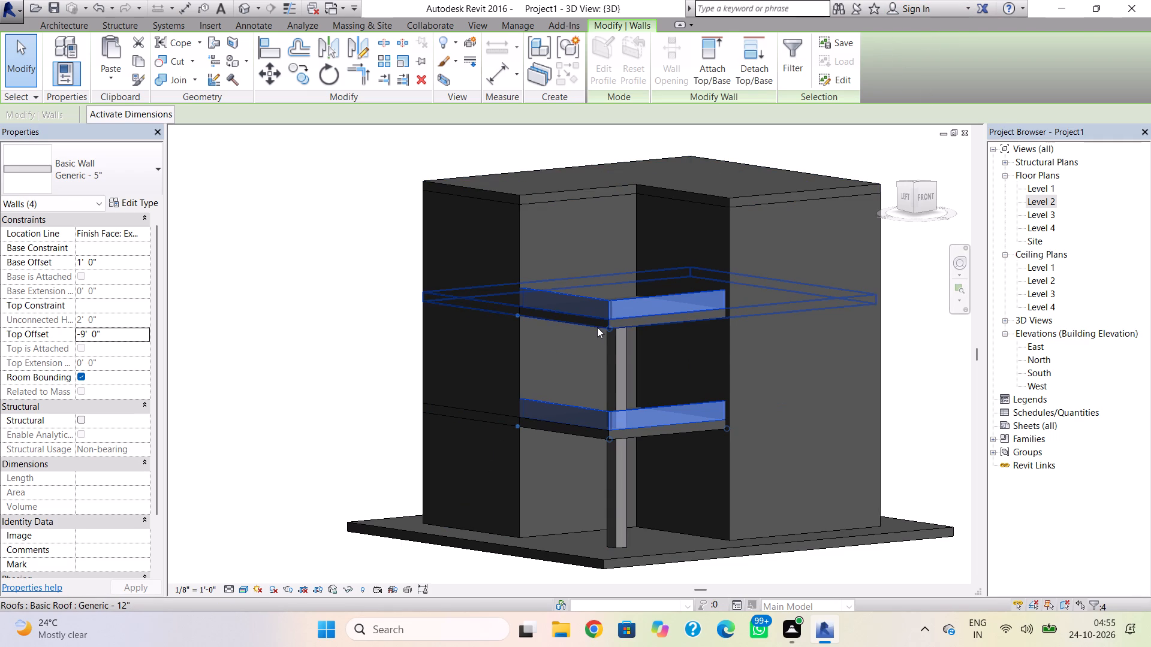
{"action": "key", "text": "Escape"}
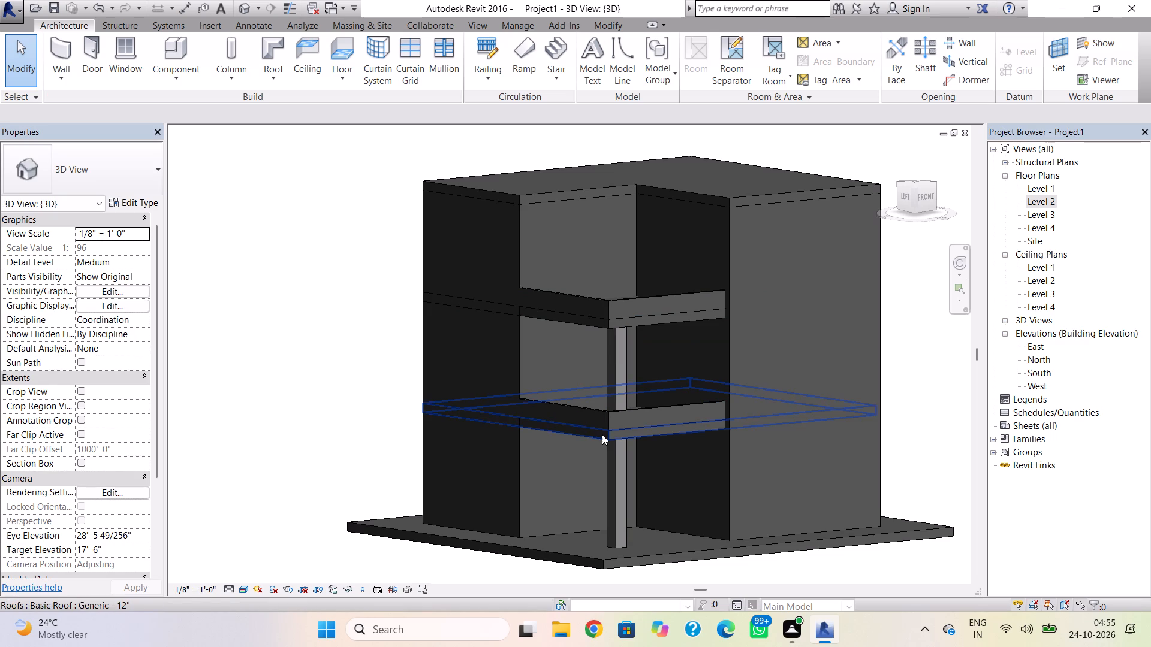
Create an in-place model in the Walls family category with the name Walls 1.
{"action": "left_click", "coordinate": [167, 85]}
{"action": "left_click", "coordinate": [204, 129]}
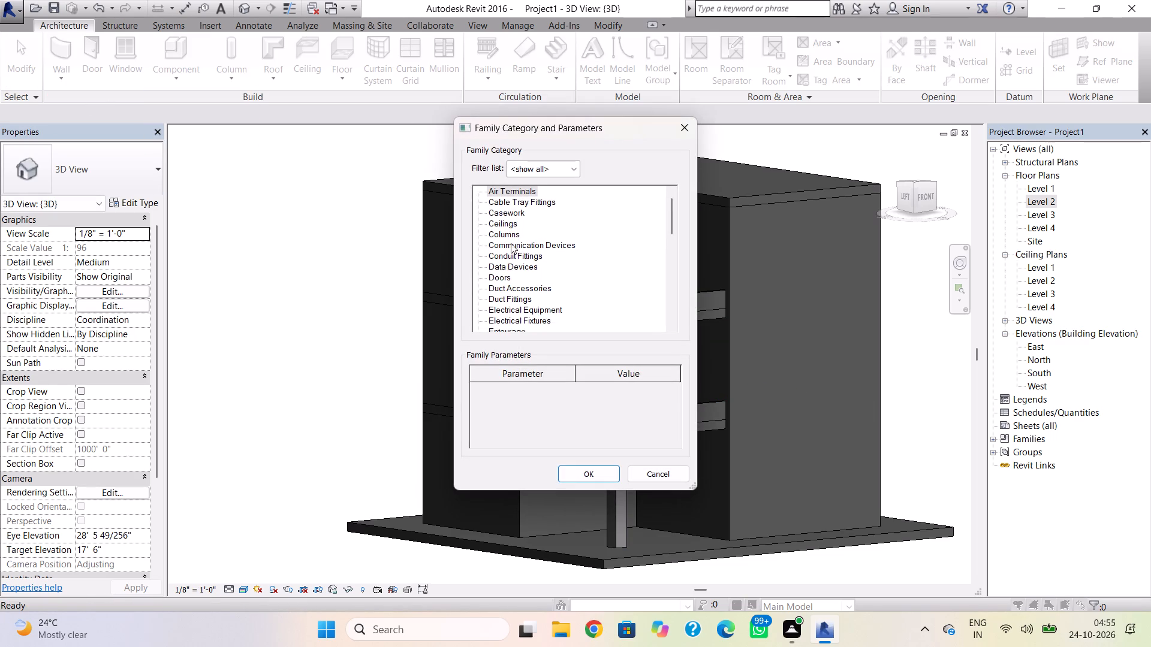
{"action": "left_click_drag", "start_coordinate": [667, 228], "coordinate": [673, 295]}
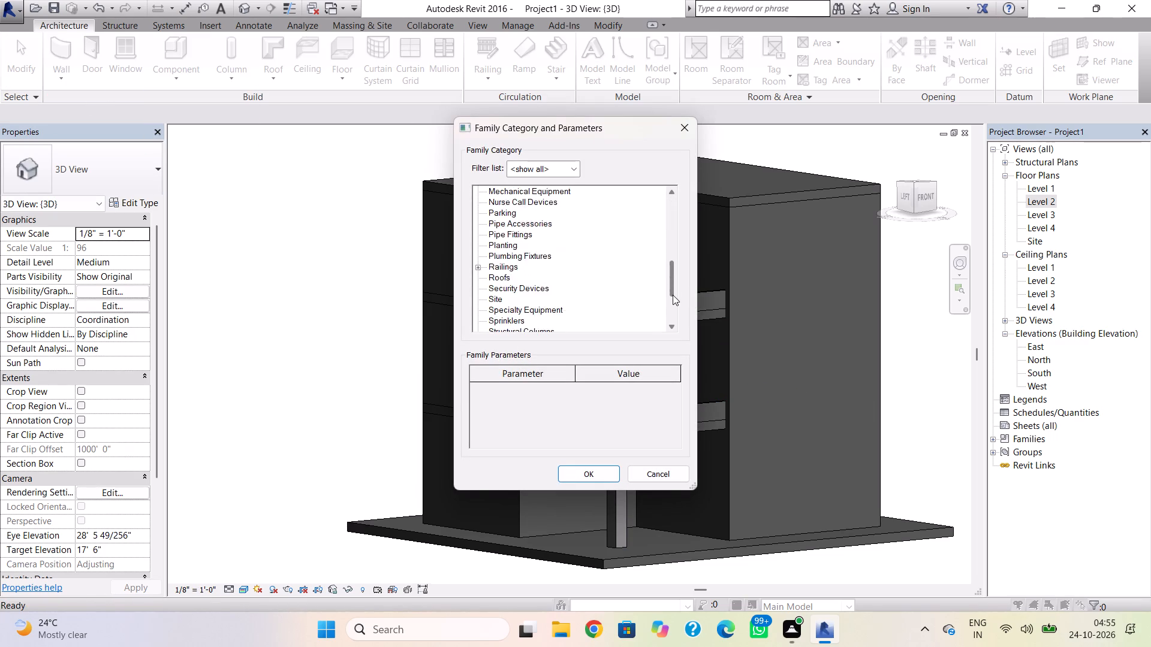
{"action": "left_click_drag", "start_coordinate": [673, 295], "coordinate": [675, 319]}
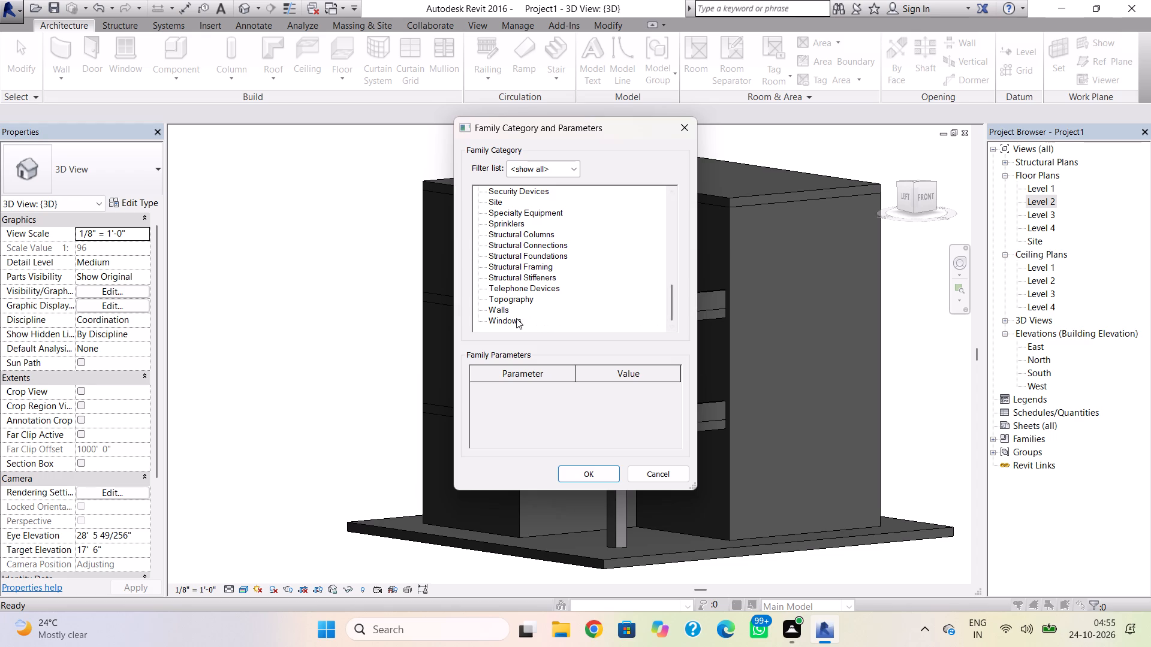
{"action": "left_click", "coordinate": [498, 309]}
{"action": "left_click", "coordinate": [582, 467]}
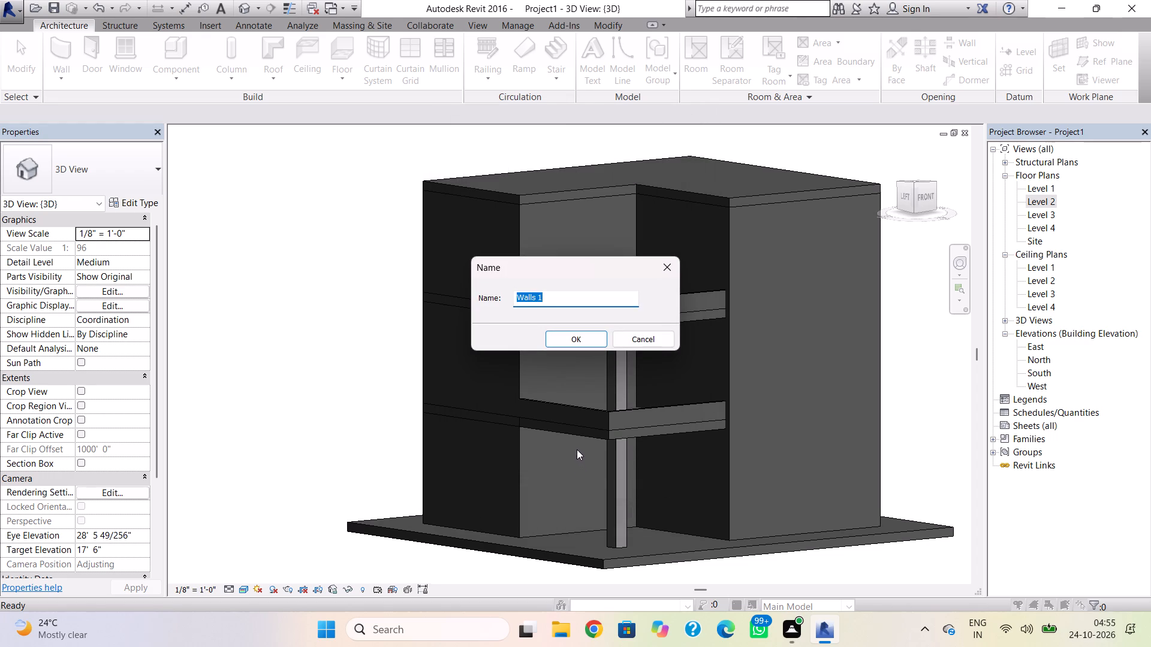
{"action": "left_click", "coordinate": [576, 333]}
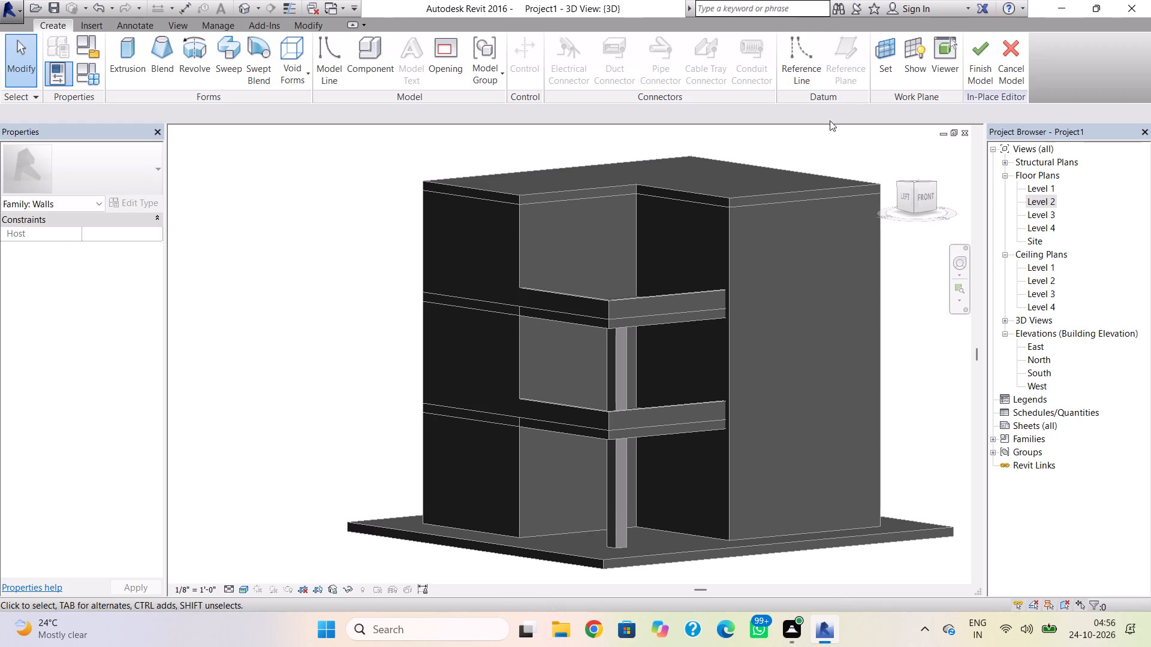
Set the work plane by picking the outer south face of the Level 3 parapet.
{"action": "left_click", "coordinate": [879, 55]}
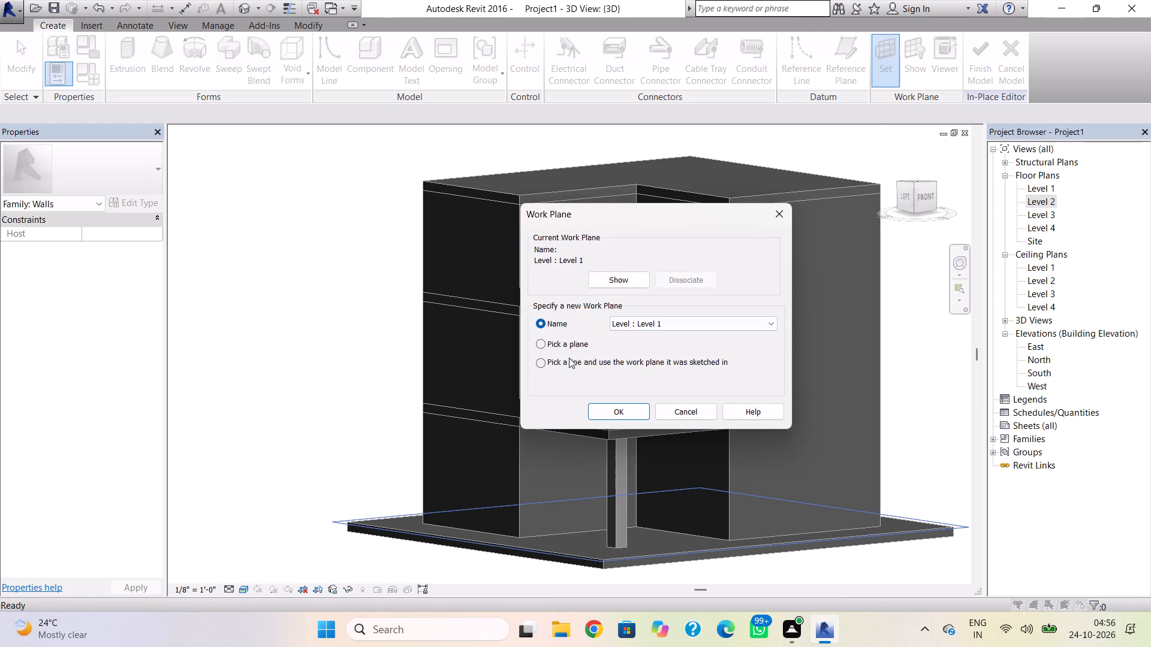
{"action": "left_click", "coordinate": [549, 340]}
{"action": "left_click", "coordinate": [632, 408]}
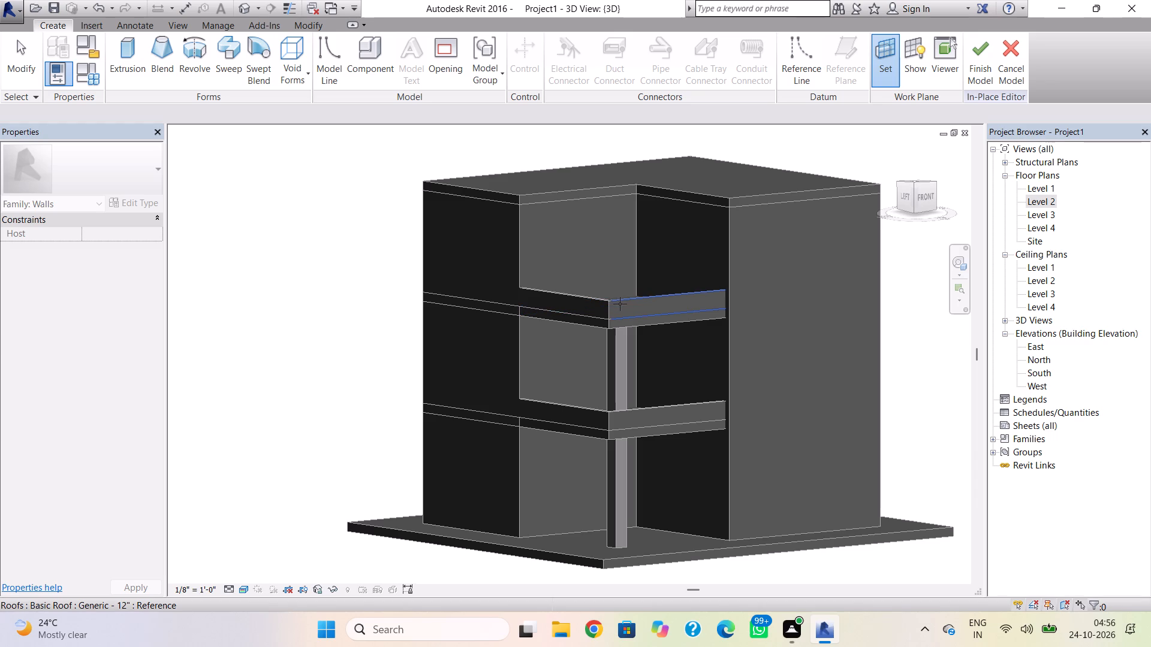
{"action": "left_click", "coordinate": [620, 304]}
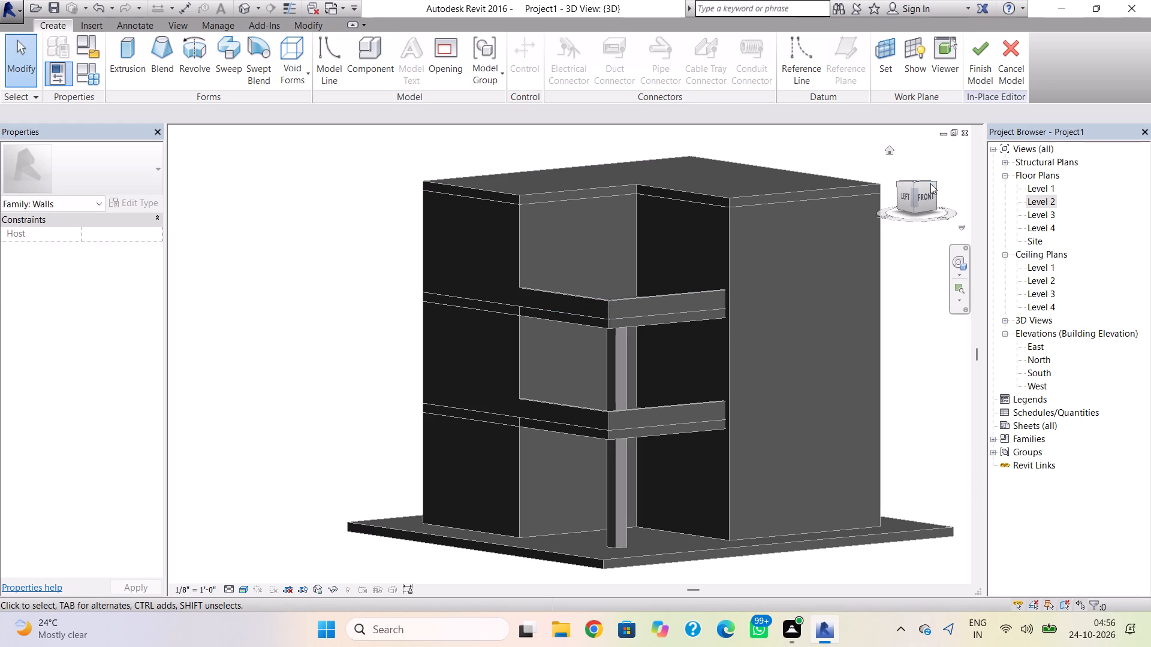
In the front view, start an extrusion and sketch a 16' by about 1' 9" rectangle down from the Level 3 south parapet's mid-height.
{"action": "left_click", "coordinate": [924, 191]}
{"action": "scroll", "coordinate": [529, 315], "scroll_direction": "up", "scroll_amount": 4}
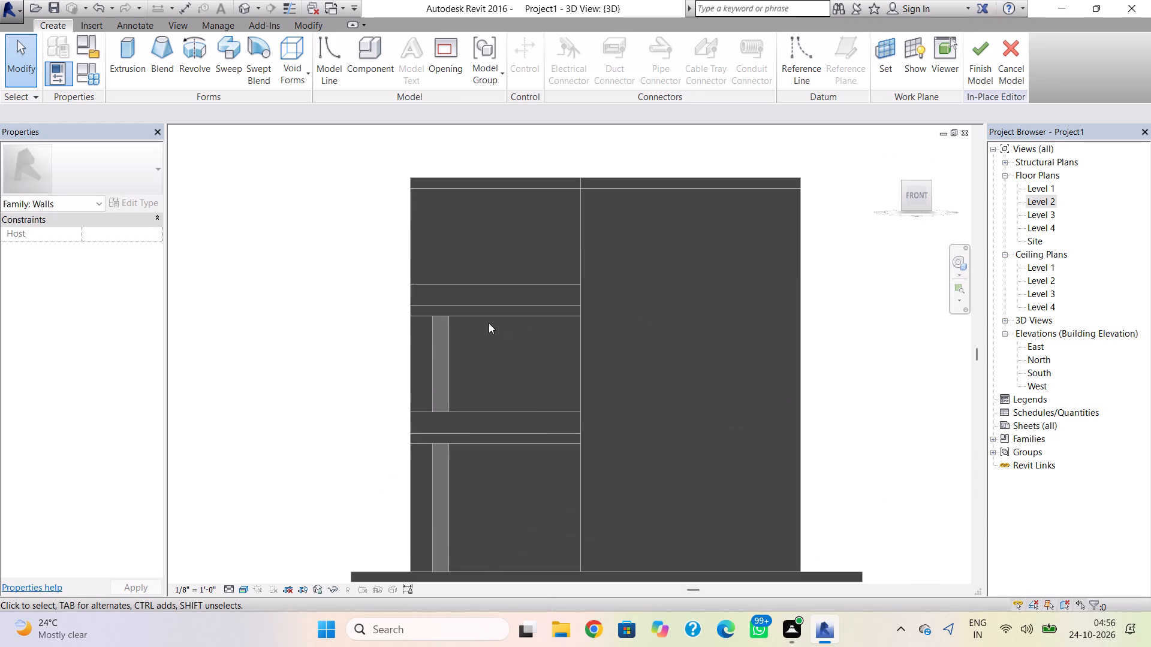
{"action": "scroll", "coordinate": [483, 323], "scroll_direction": "up", "scroll_amount": 3}
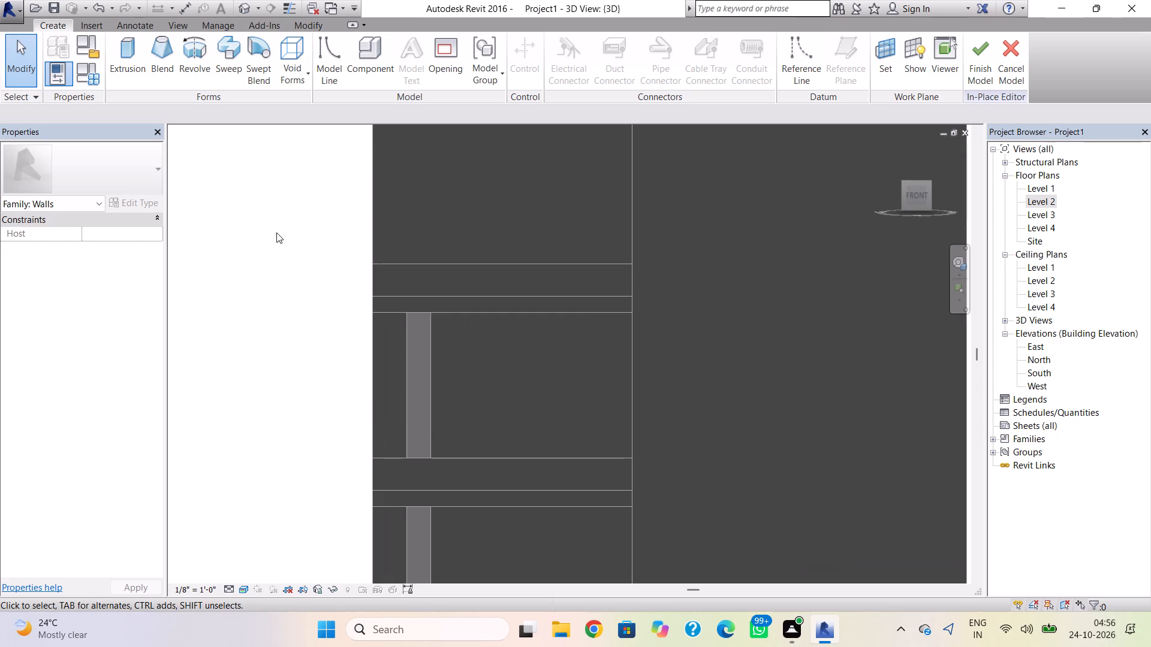
{"action": "left_click", "coordinate": [123, 50]}
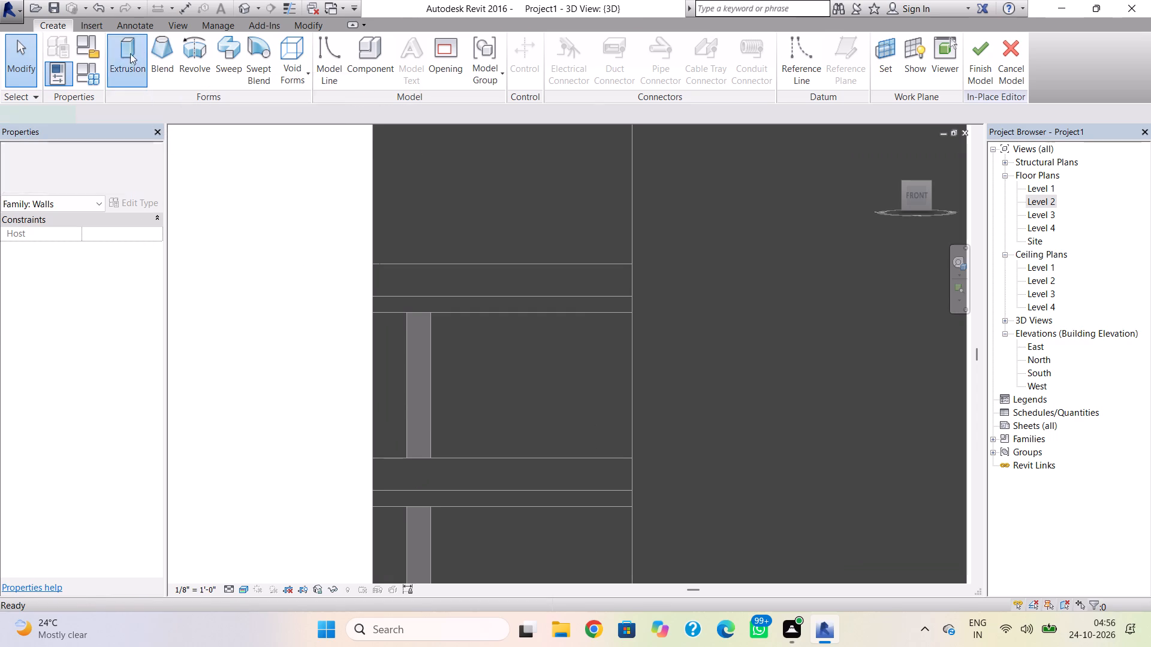
{"action": "left_click", "coordinate": [561, 40]}
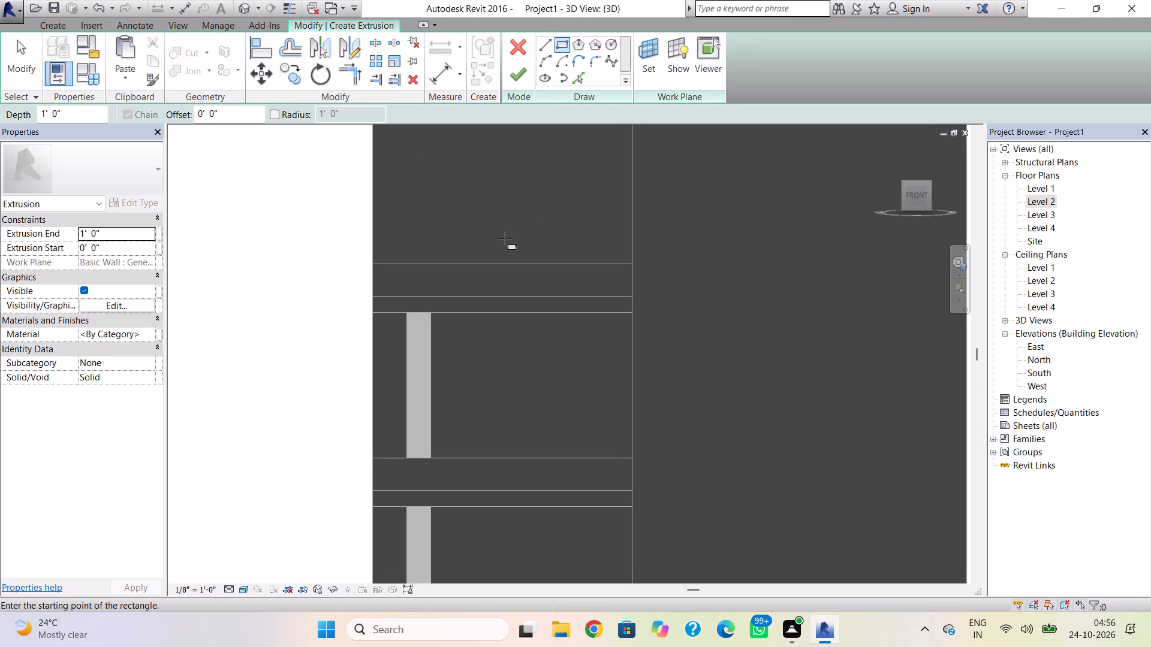
{"action": "left_click", "coordinate": [372, 279]}
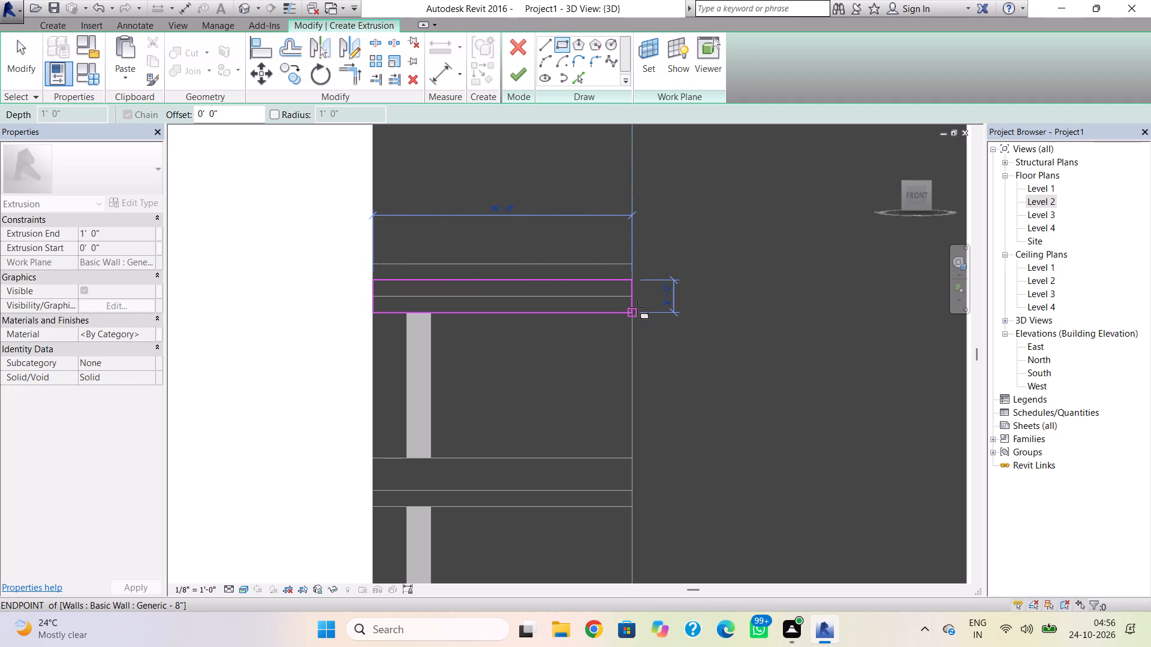
{"action": "scroll", "coordinate": [638, 306], "scroll_direction": "up", "scroll_amount": 4}
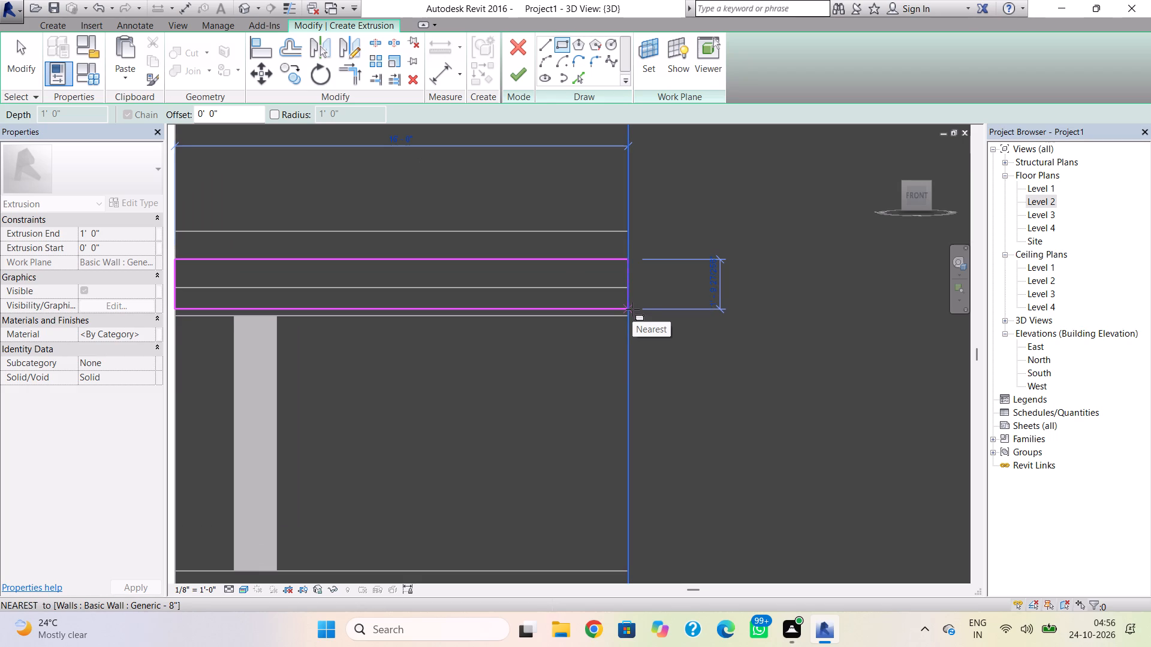
{"action": "left_click", "coordinate": [632, 309]}
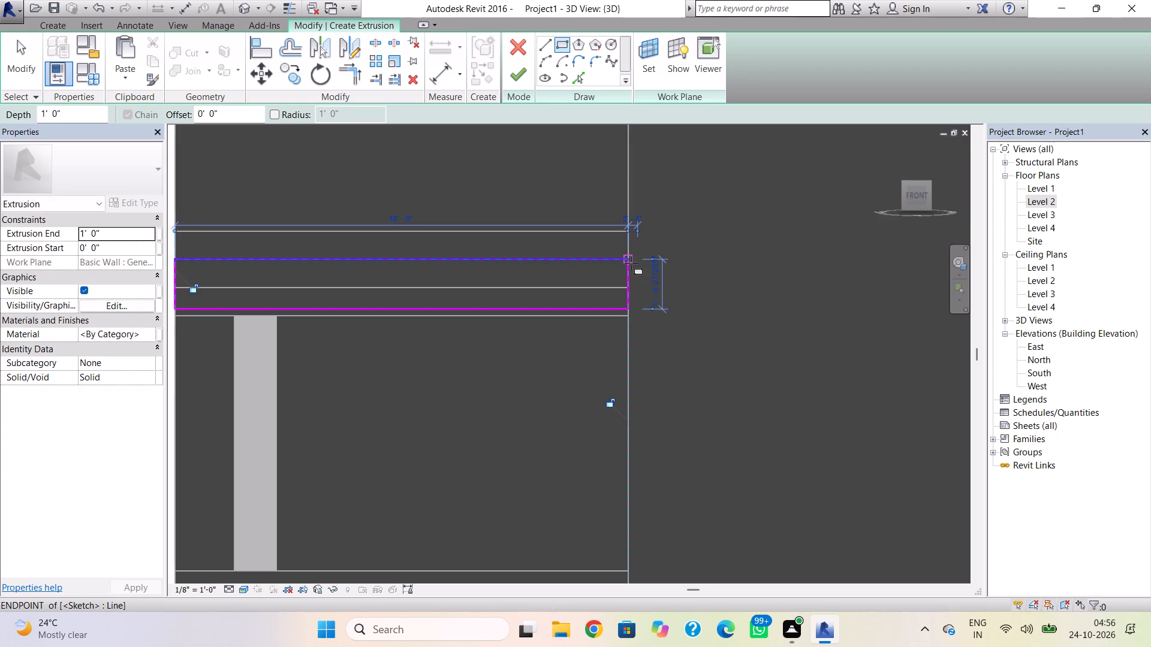
Sketch a vertical rectangle about 1' 7 3/4" wide and 14' tall from the first rectangle's upper wall-side corner to the lower roof's underside.
{"action": "left_click", "coordinate": [631, 263]}
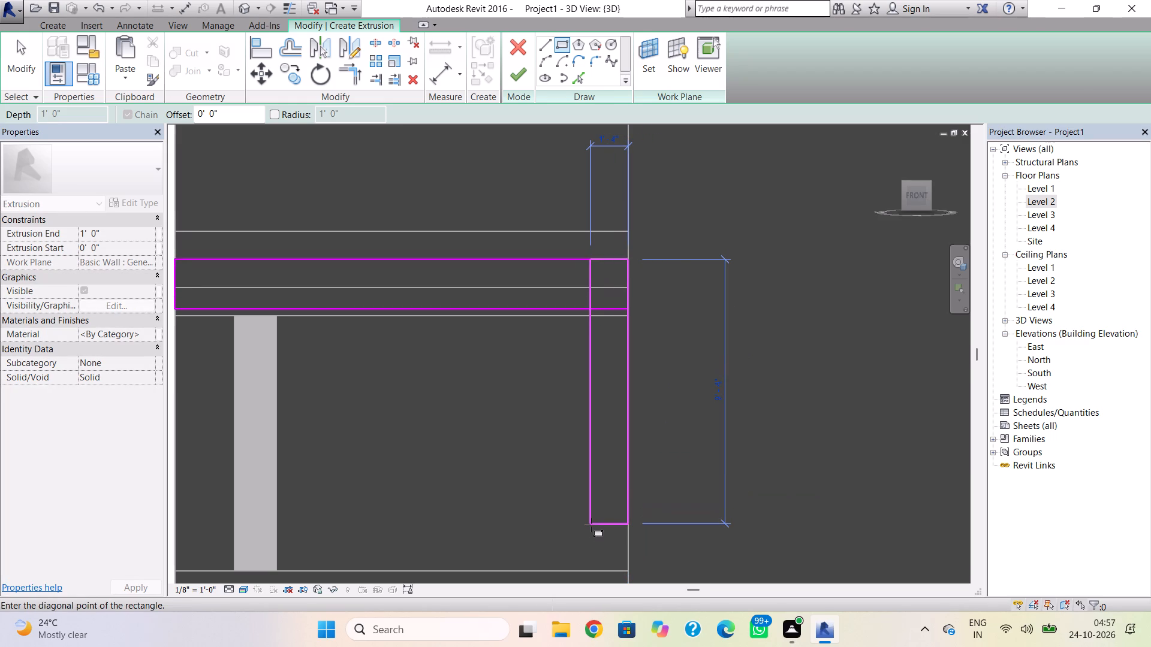
{"action": "scroll", "coordinate": [585, 563], "scroll_direction": "down", "scroll_amount": 1}
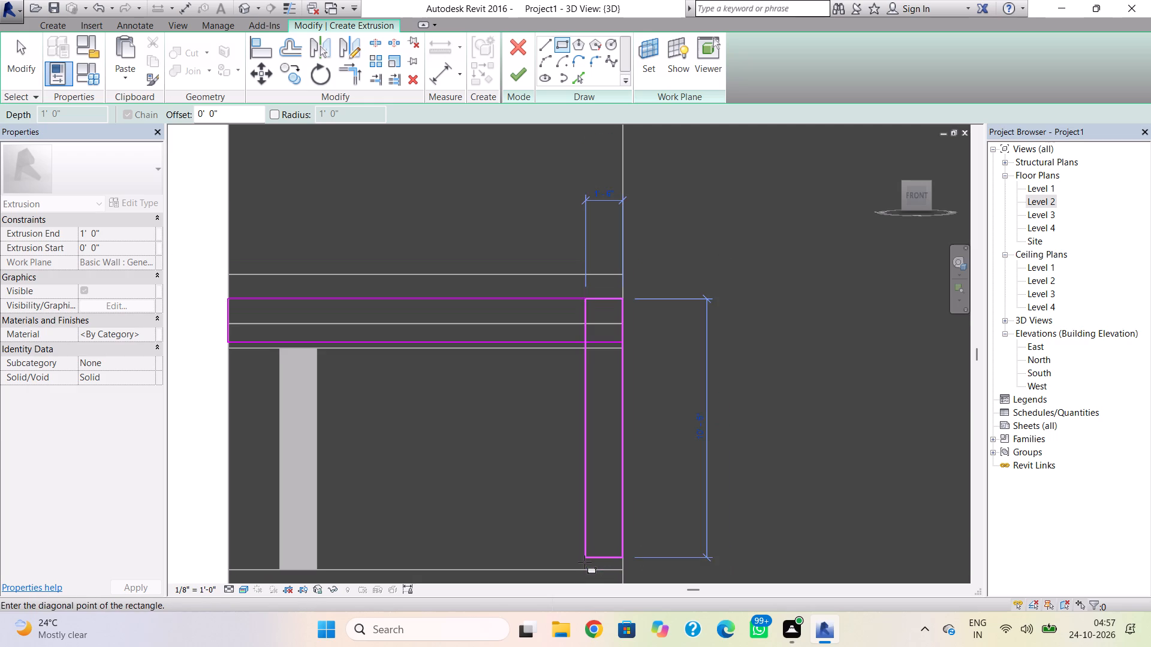
{"action": "middle_click_drag", "start_coordinate": [584, 561], "coordinate": [570, 418]}
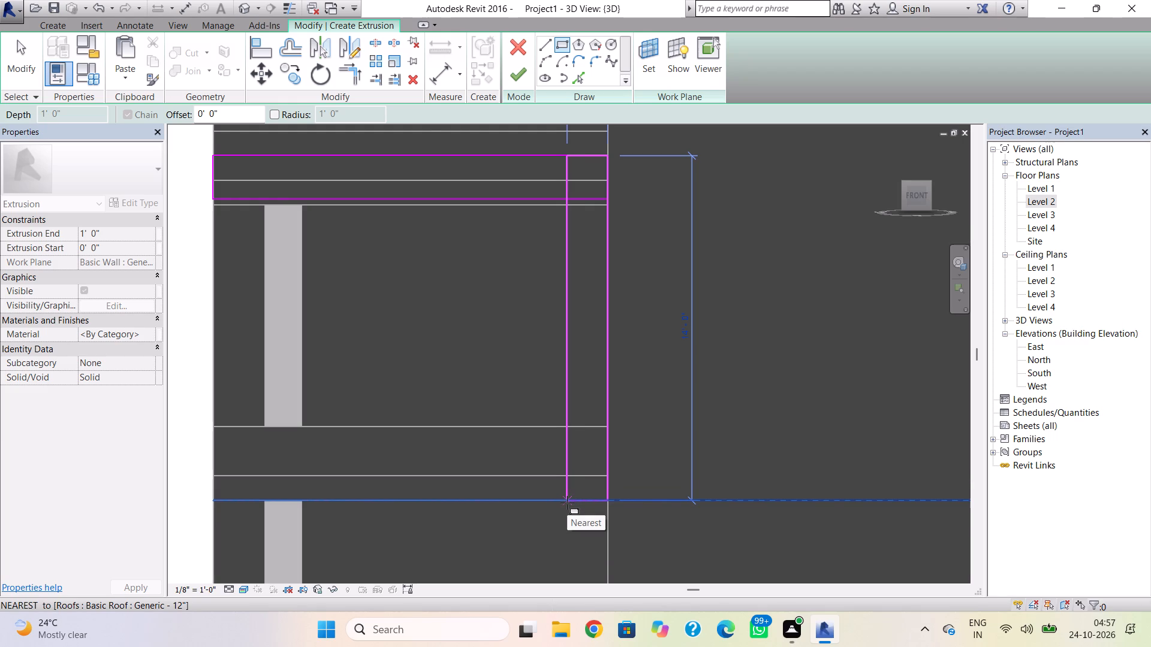
{"action": "left_click", "coordinate": [567, 503]}
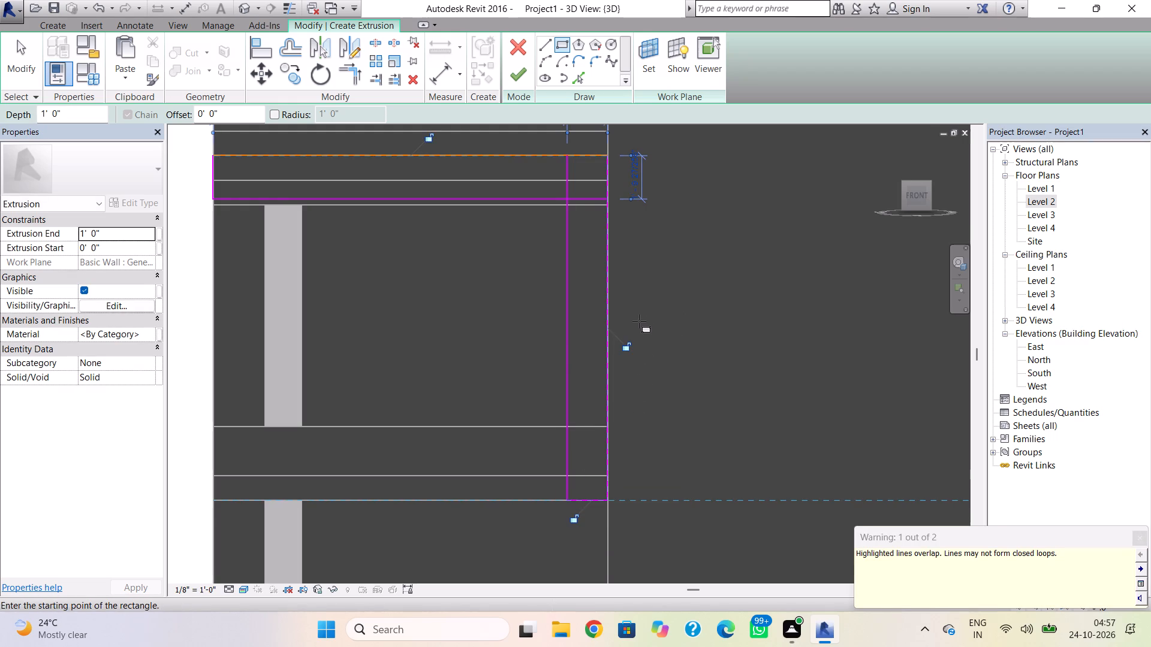
{"action": "key", "text": "Escape"}
{"action": "key", "text": "Escape"}
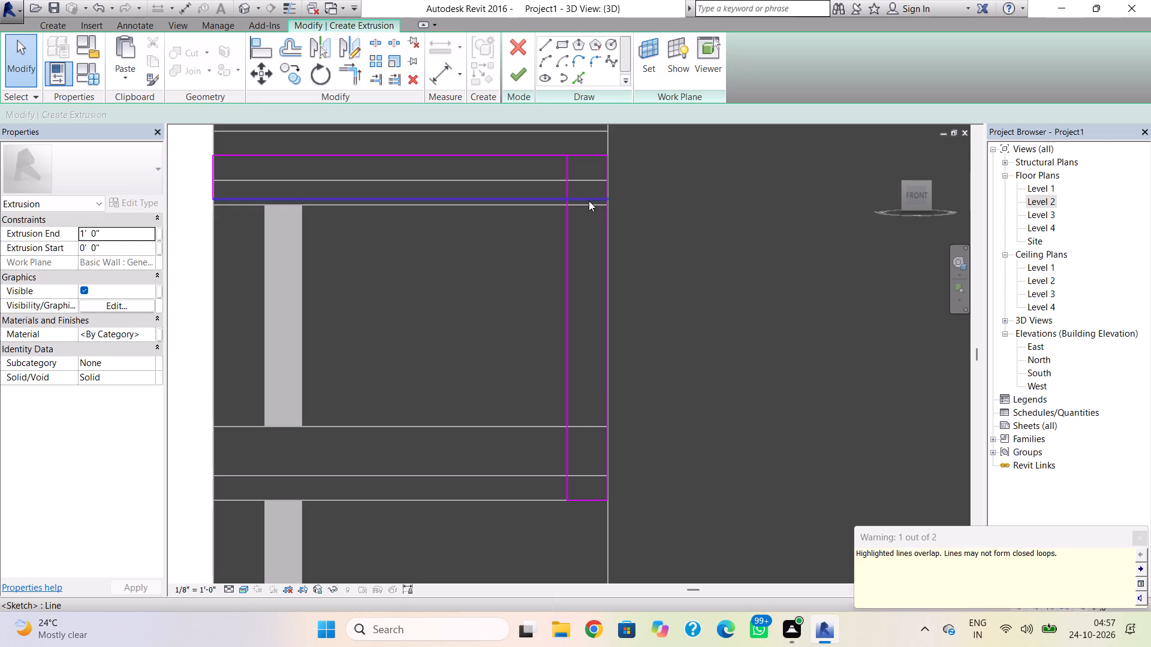
Merge the rectangles into an L-shaped outline by shortening the inner lines to their crossing and deleting the short overlapping top line.
{"action": "left_click", "coordinate": [589, 201]}
{"action": "left_click_drag", "start_coordinate": [607, 198], "coordinate": [598, 198]}
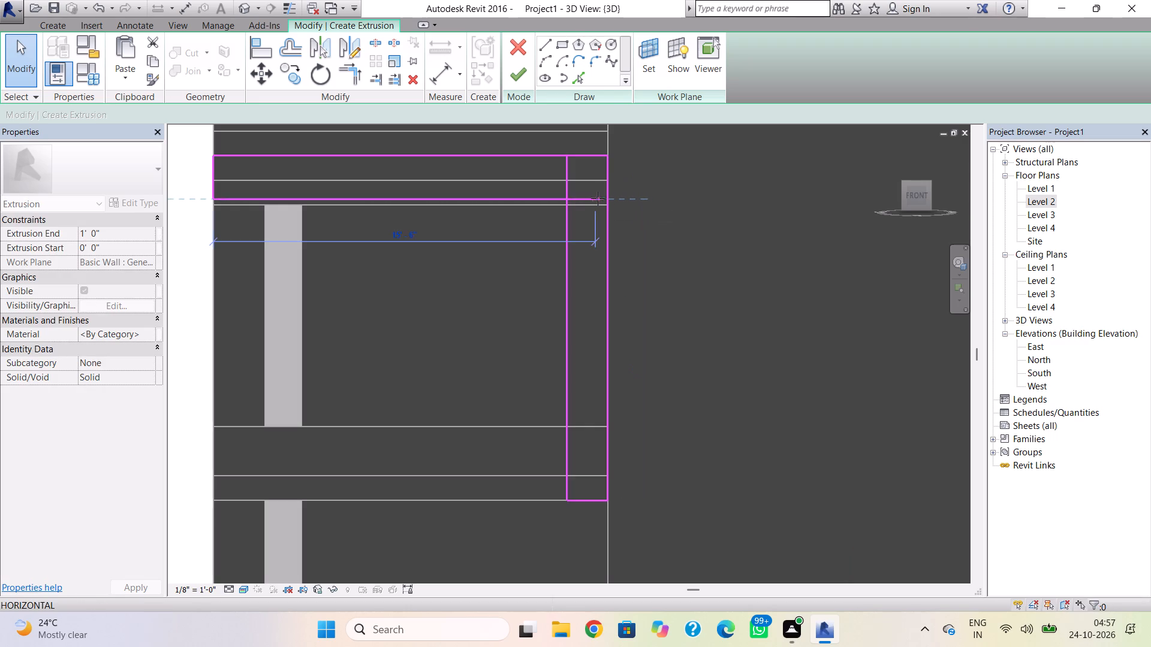
{"action": "left_click_drag", "start_coordinate": [598, 198], "coordinate": [570, 201]}
{"action": "left_click", "coordinate": [568, 172]}
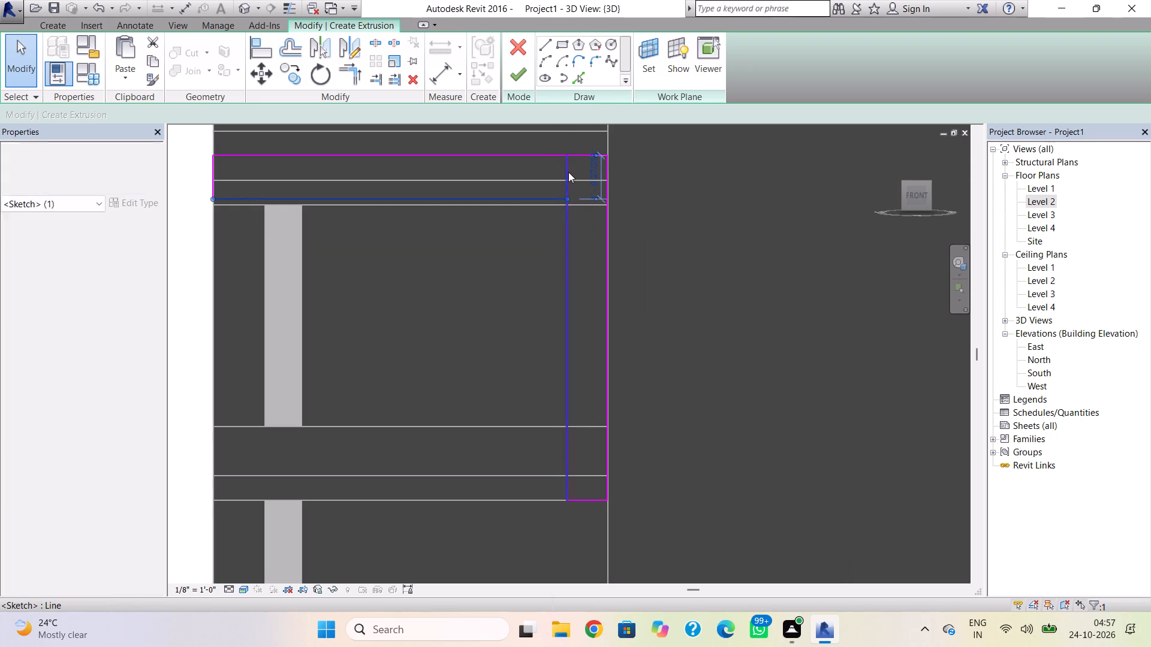
{"action": "left_click_drag", "start_coordinate": [565, 154], "coordinate": [565, 182]}
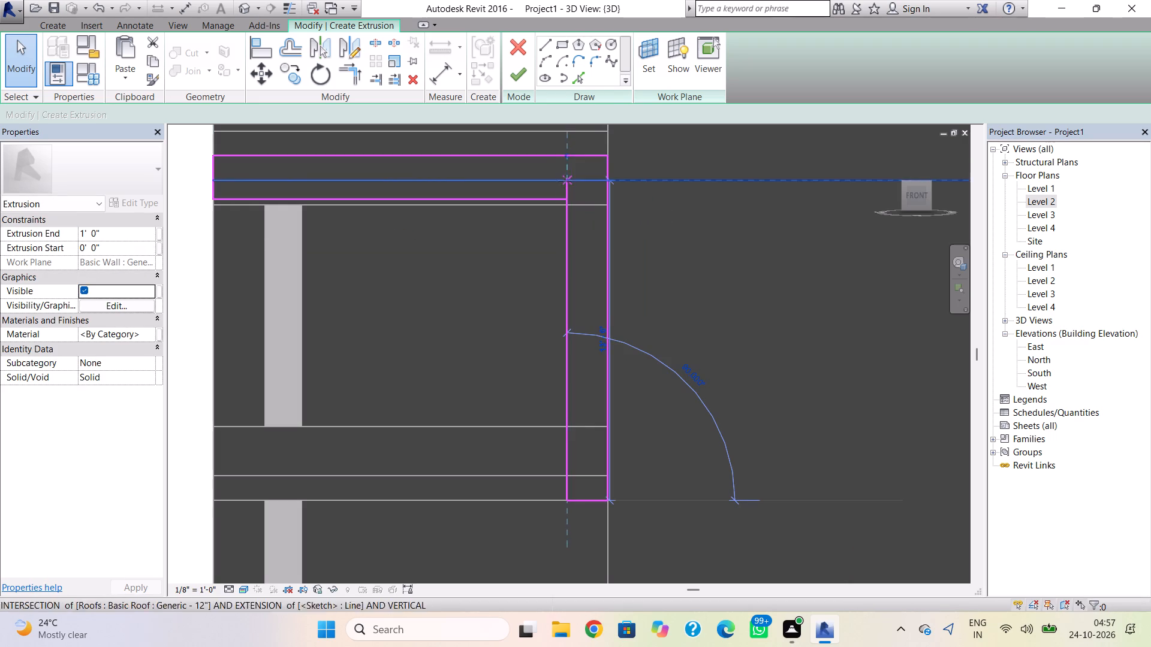
{"action": "left_click_drag", "start_coordinate": [565, 182], "coordinate": [565, 199]}
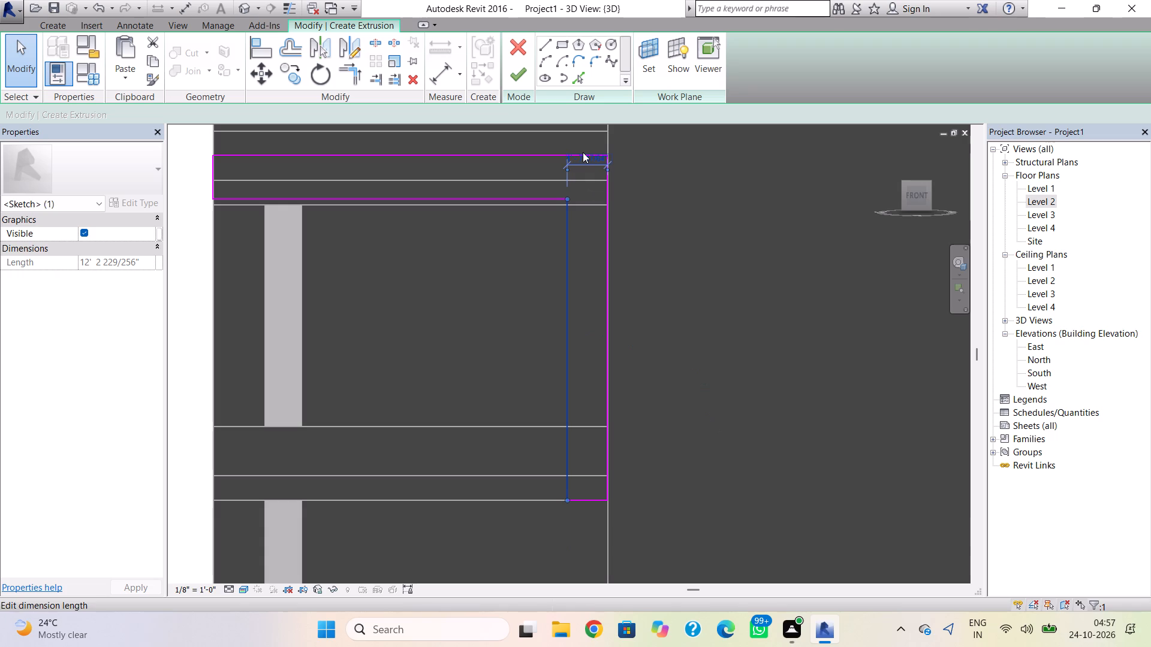
{"action": "key", "text": "Escape"}
{"action": "left_click", "coordinate": [565, 158]}
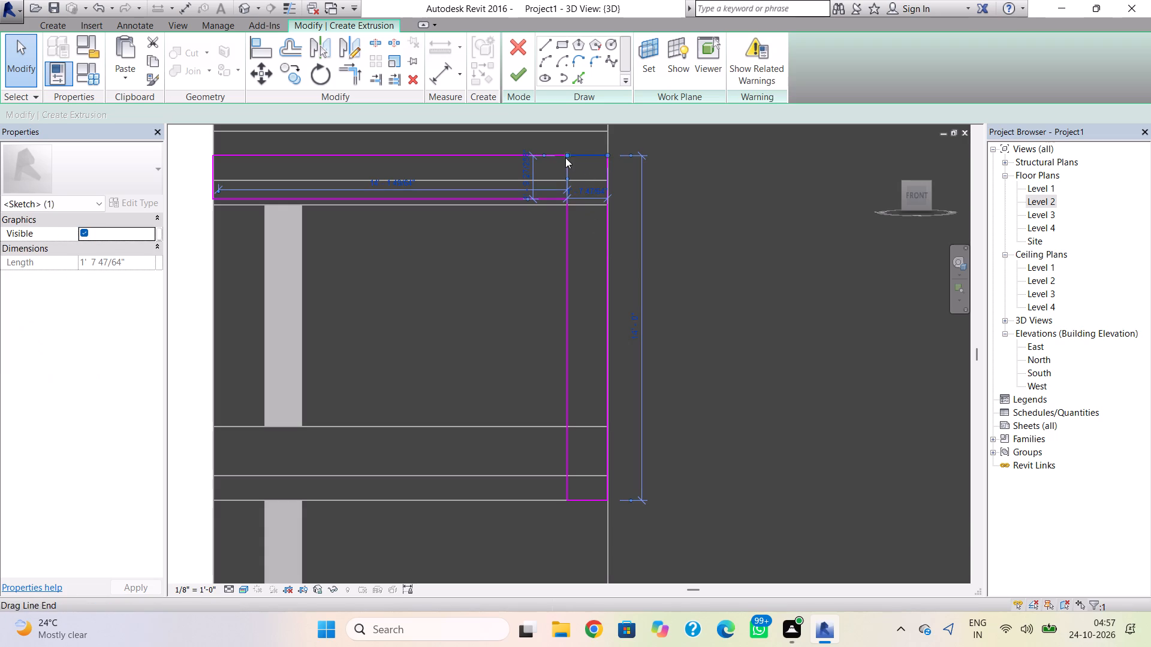
{"action": "key", "text": "Delete"}
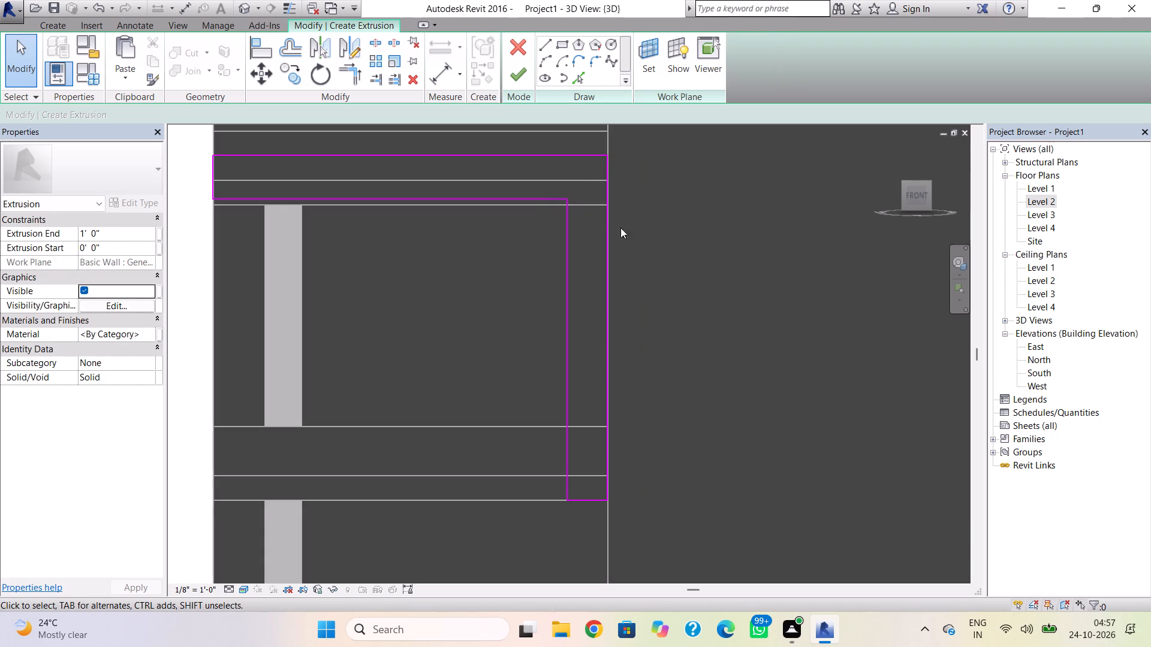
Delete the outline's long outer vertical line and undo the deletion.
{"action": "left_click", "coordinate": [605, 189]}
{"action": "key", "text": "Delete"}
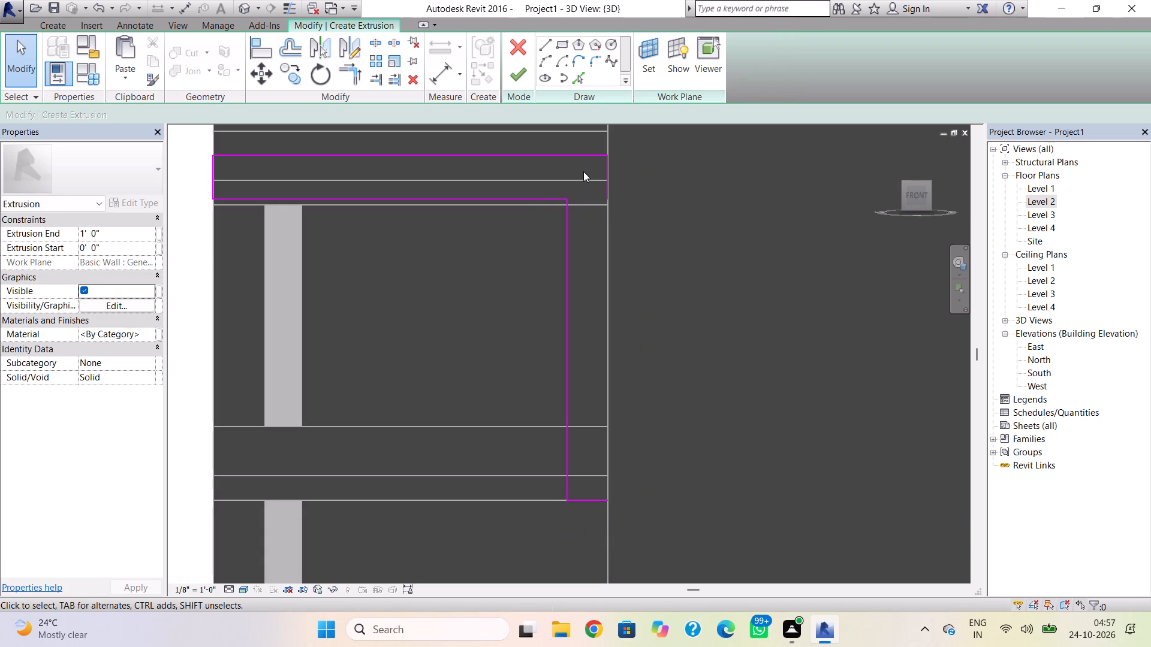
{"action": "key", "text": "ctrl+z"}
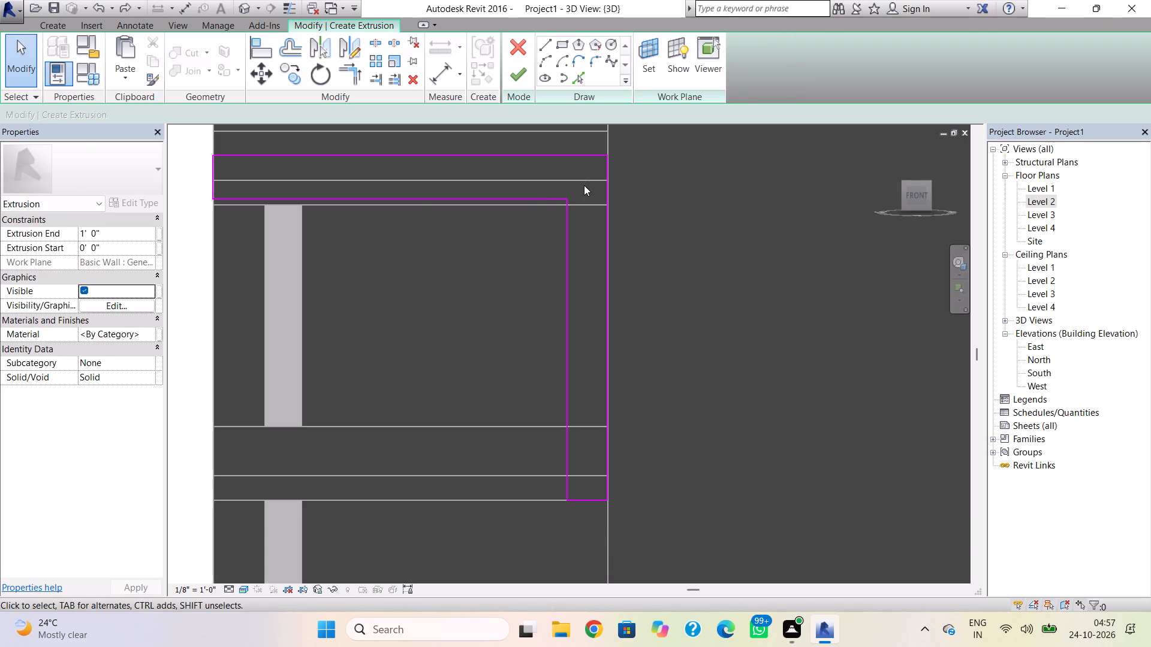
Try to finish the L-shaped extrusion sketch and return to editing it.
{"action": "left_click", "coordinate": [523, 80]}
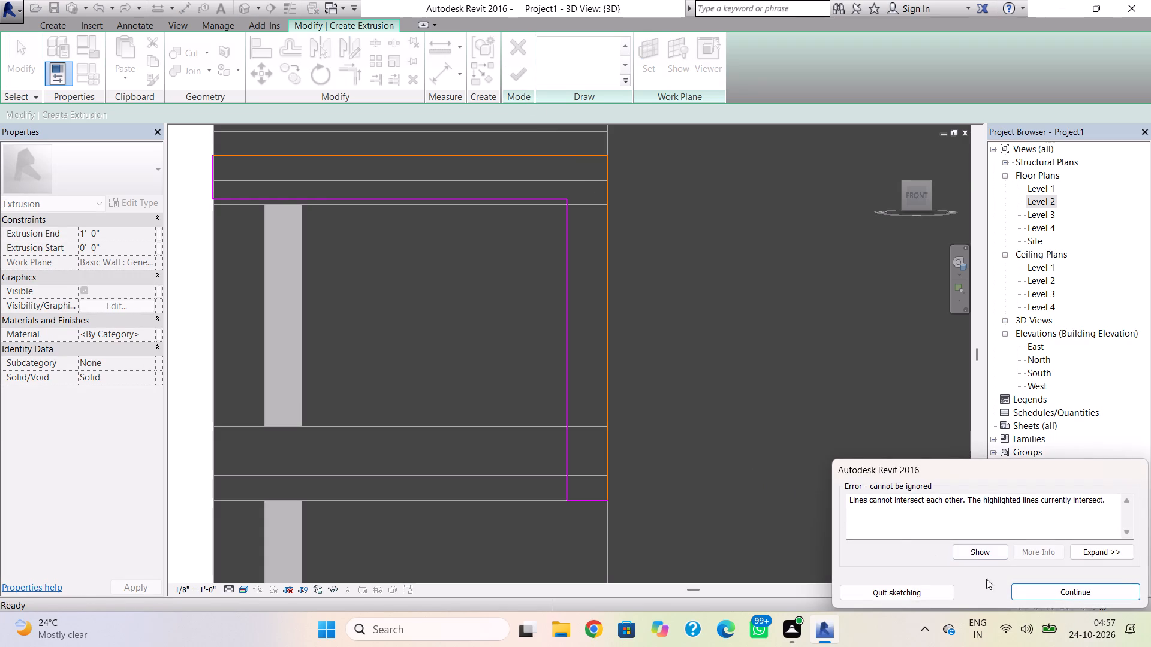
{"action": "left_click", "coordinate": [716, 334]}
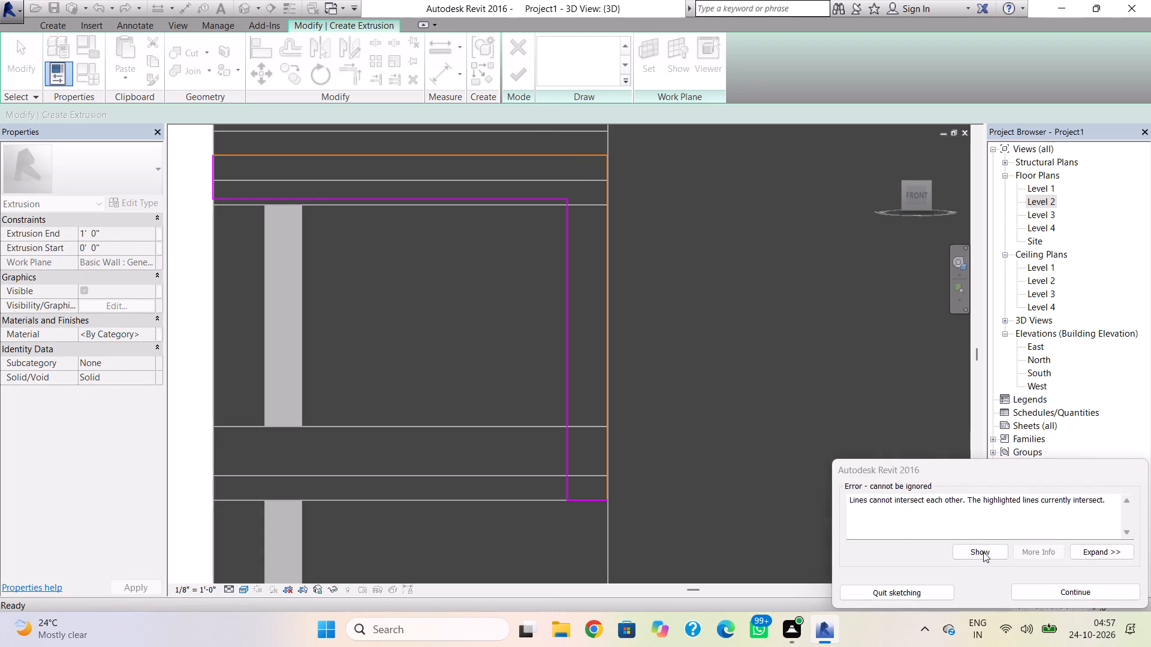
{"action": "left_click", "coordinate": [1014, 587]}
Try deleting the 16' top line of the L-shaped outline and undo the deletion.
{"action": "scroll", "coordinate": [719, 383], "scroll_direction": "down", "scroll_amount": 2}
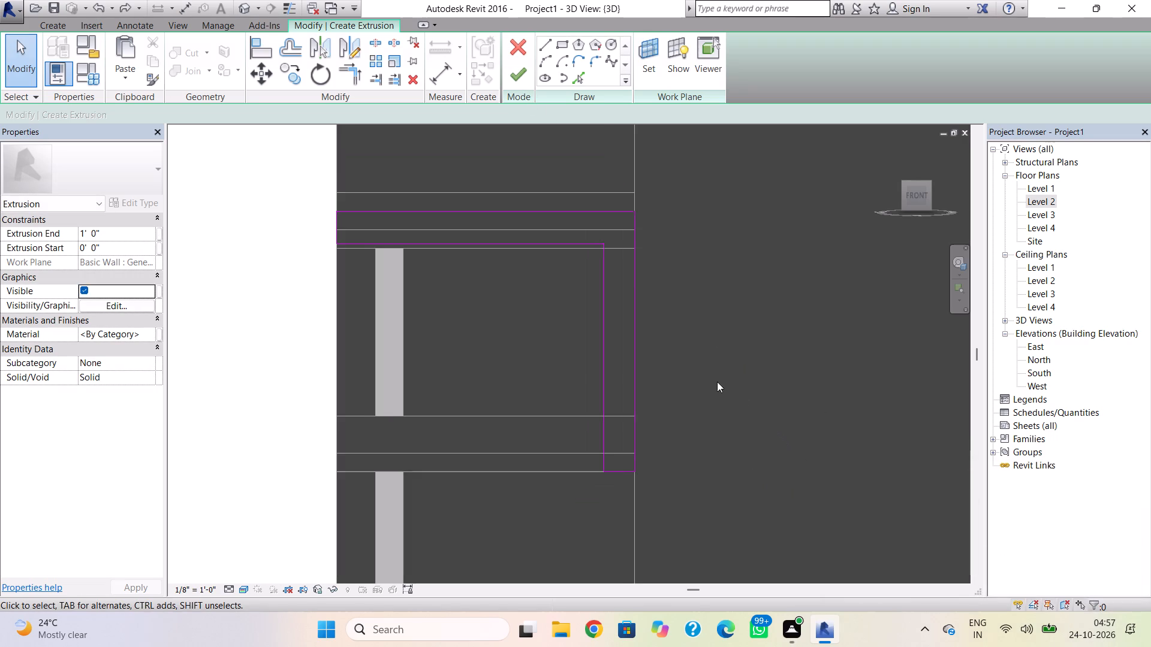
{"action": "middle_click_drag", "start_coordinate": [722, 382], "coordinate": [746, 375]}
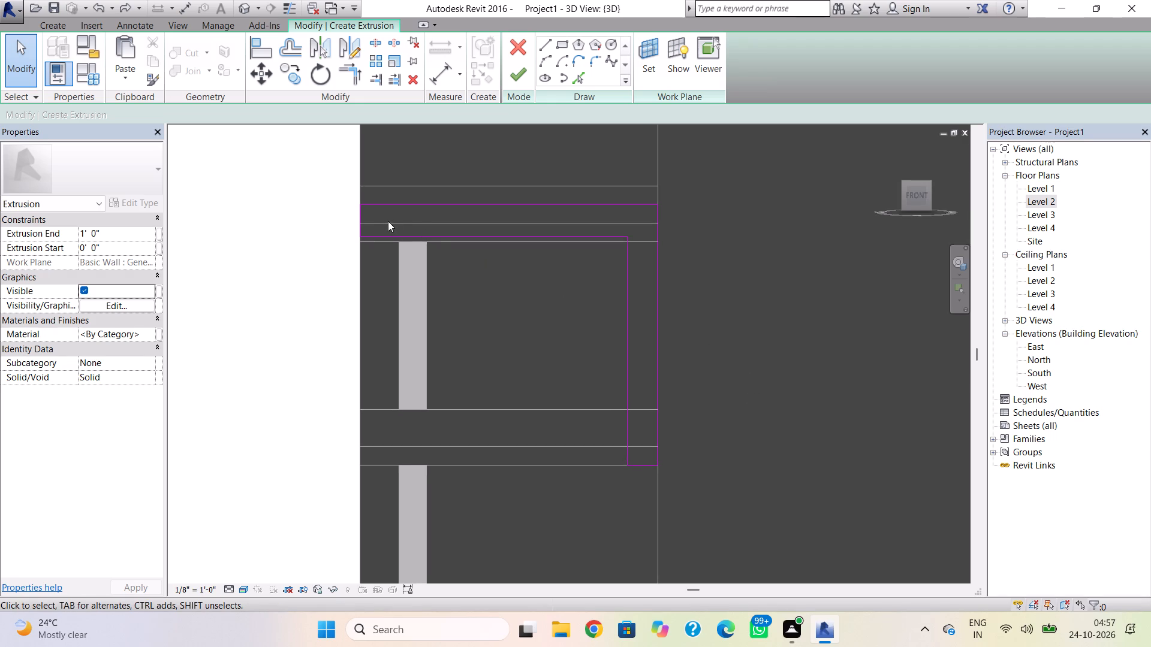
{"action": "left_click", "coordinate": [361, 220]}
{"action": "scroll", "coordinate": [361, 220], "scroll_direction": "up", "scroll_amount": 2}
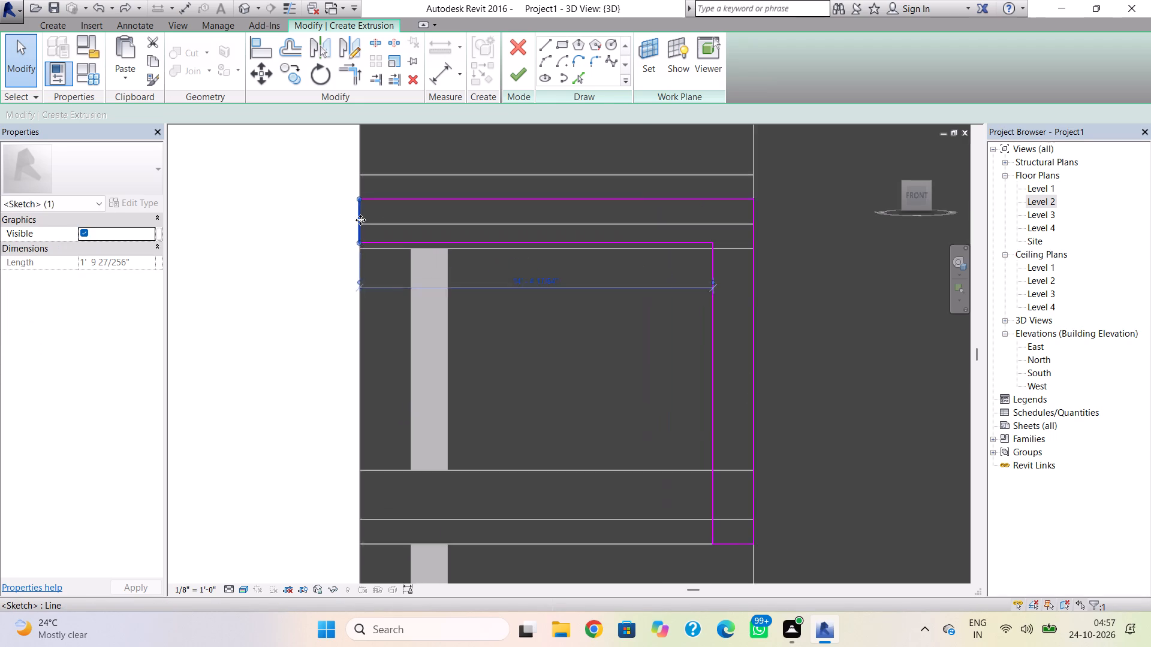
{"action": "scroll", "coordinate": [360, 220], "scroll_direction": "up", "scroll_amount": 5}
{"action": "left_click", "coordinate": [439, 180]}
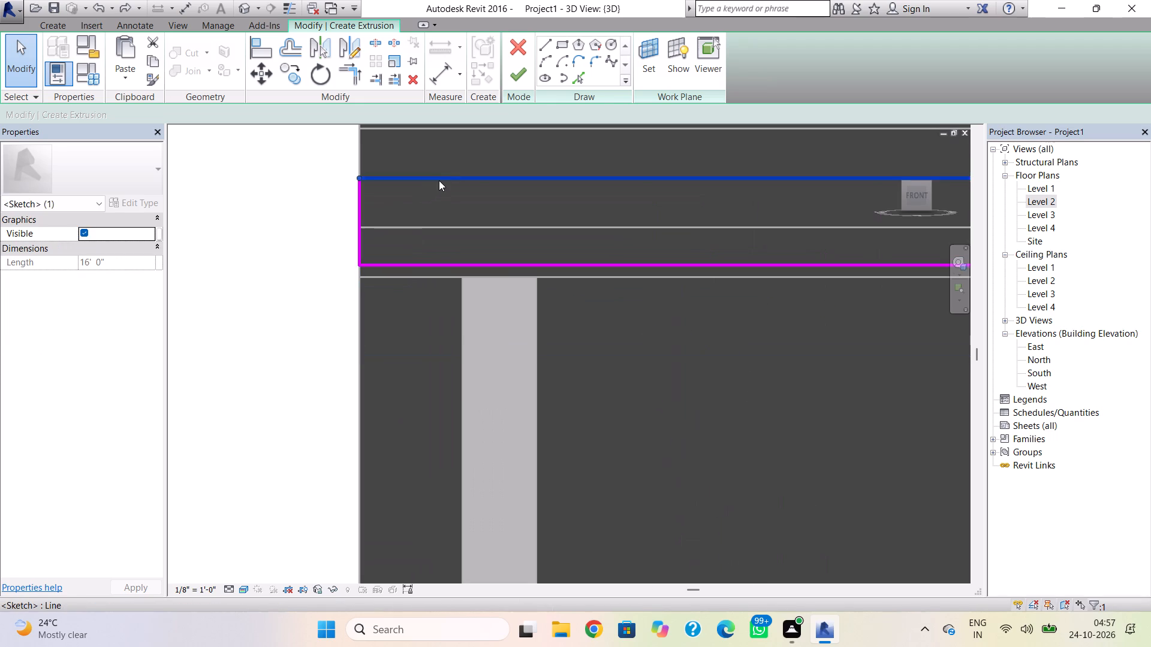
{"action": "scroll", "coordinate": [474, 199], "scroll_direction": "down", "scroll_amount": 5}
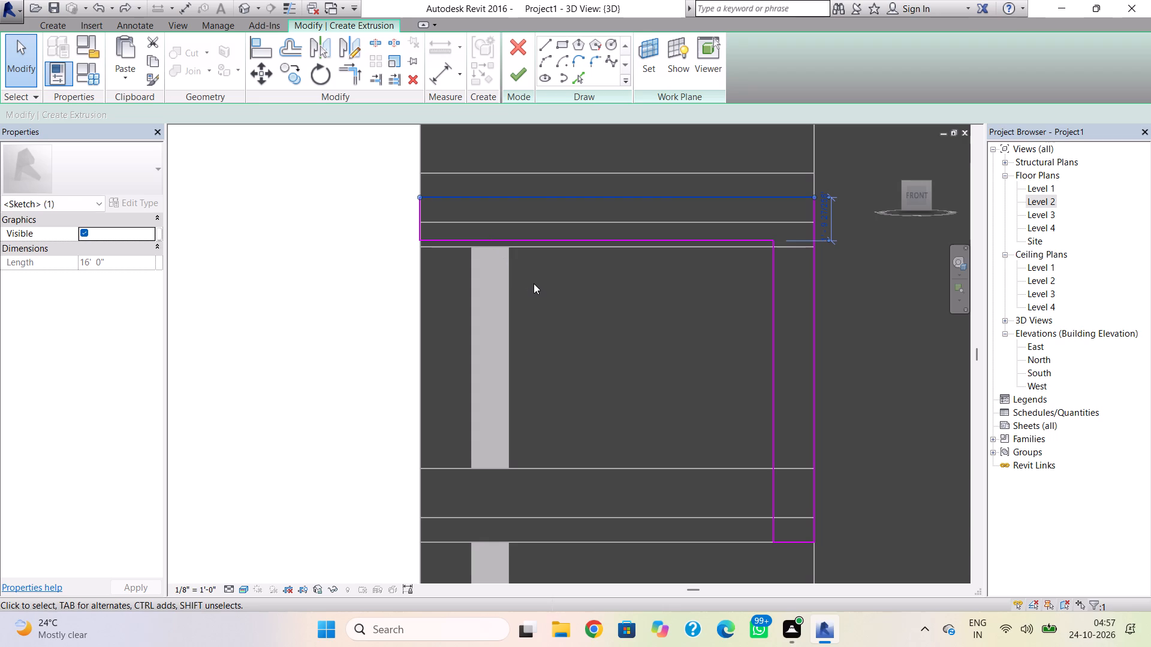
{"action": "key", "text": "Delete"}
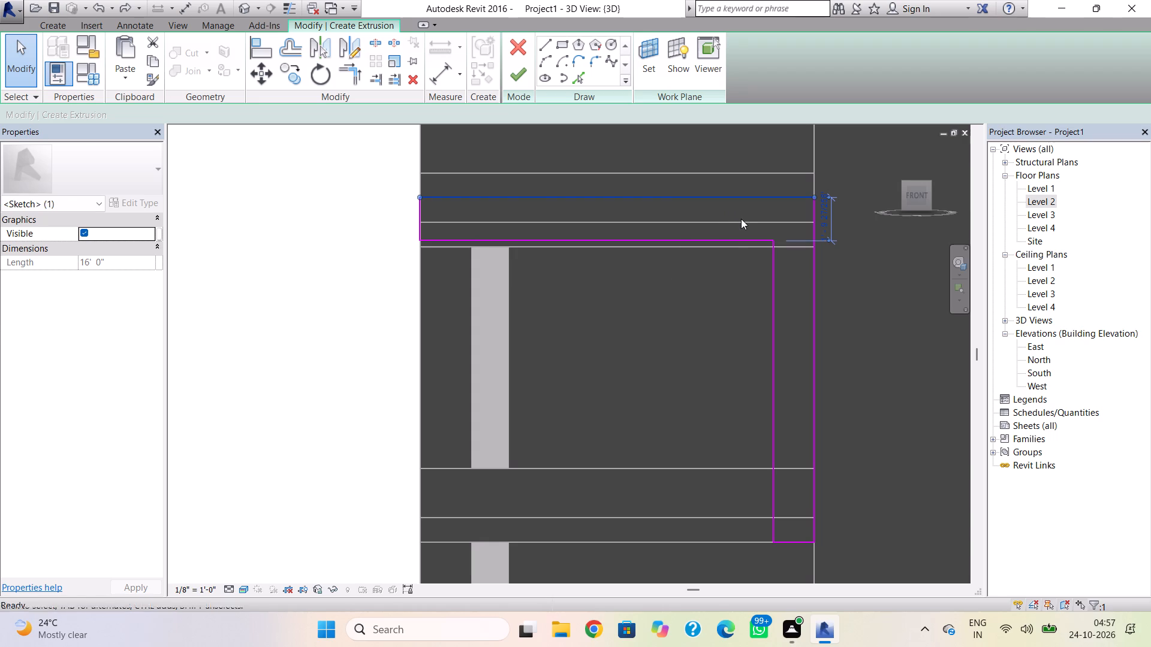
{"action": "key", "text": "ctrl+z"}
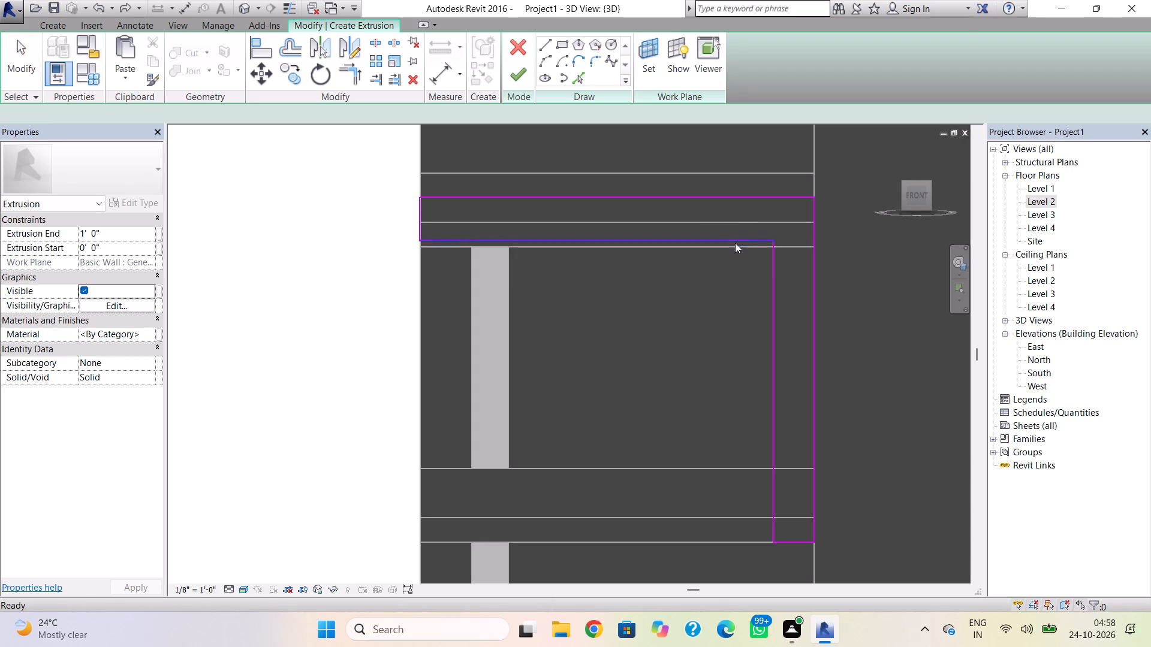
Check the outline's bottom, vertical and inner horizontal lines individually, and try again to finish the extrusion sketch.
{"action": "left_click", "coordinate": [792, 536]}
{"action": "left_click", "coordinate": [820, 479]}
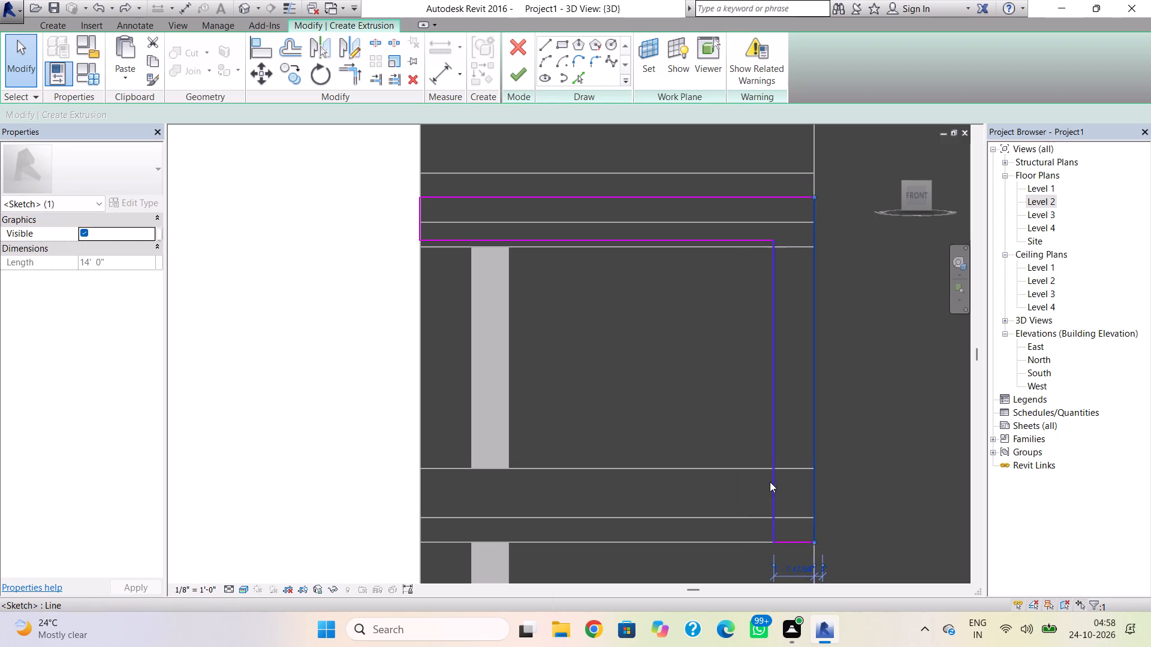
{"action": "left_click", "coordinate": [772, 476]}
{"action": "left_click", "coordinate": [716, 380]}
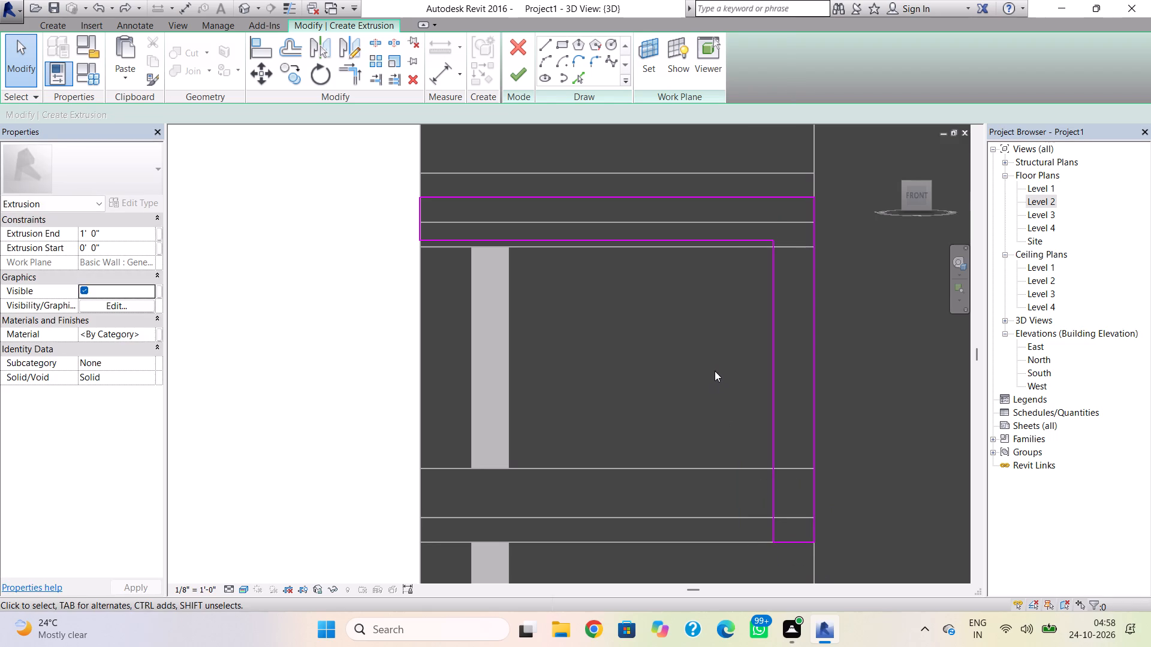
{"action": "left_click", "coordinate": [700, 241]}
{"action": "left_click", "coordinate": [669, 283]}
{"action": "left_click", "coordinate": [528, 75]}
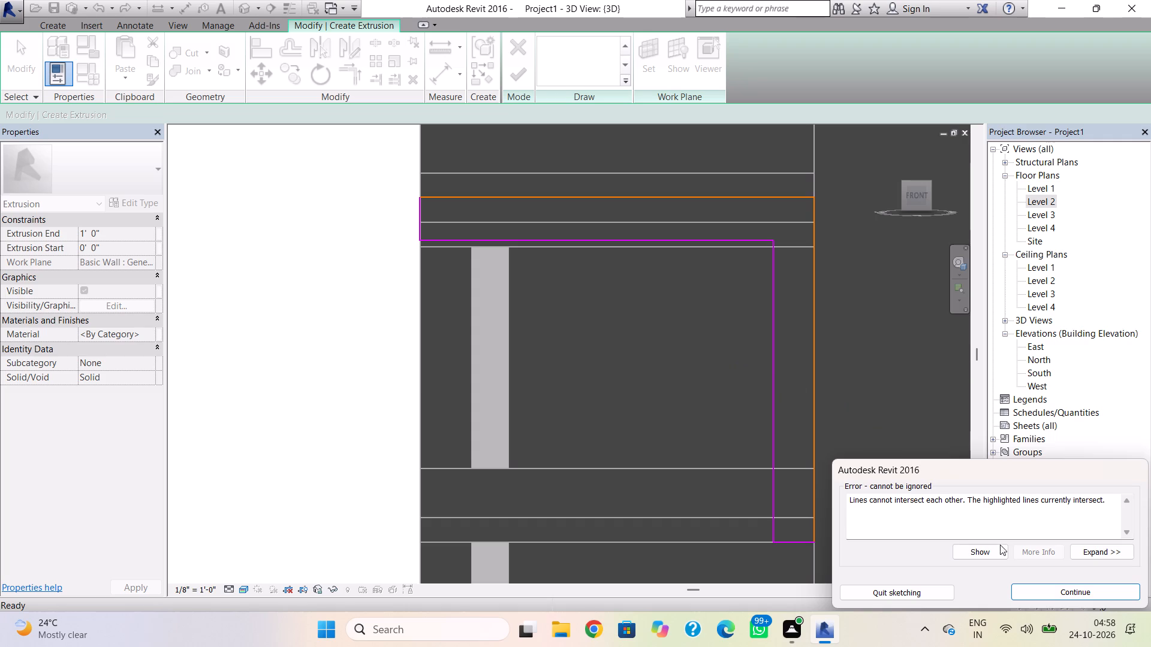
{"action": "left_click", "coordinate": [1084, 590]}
Shorten the L-outline's outer vertical line at its top to about 13' 9 1/2" and delete the short overlapping line at the corner.
{"action": "scroll", "coordinate": [855, 201], "scroll_direction": "up", "scroll_amount": 3}
{"action": "scroll", "coordinate": [791, 178], "scroll_direction": "up", "scroll_amount": 7}
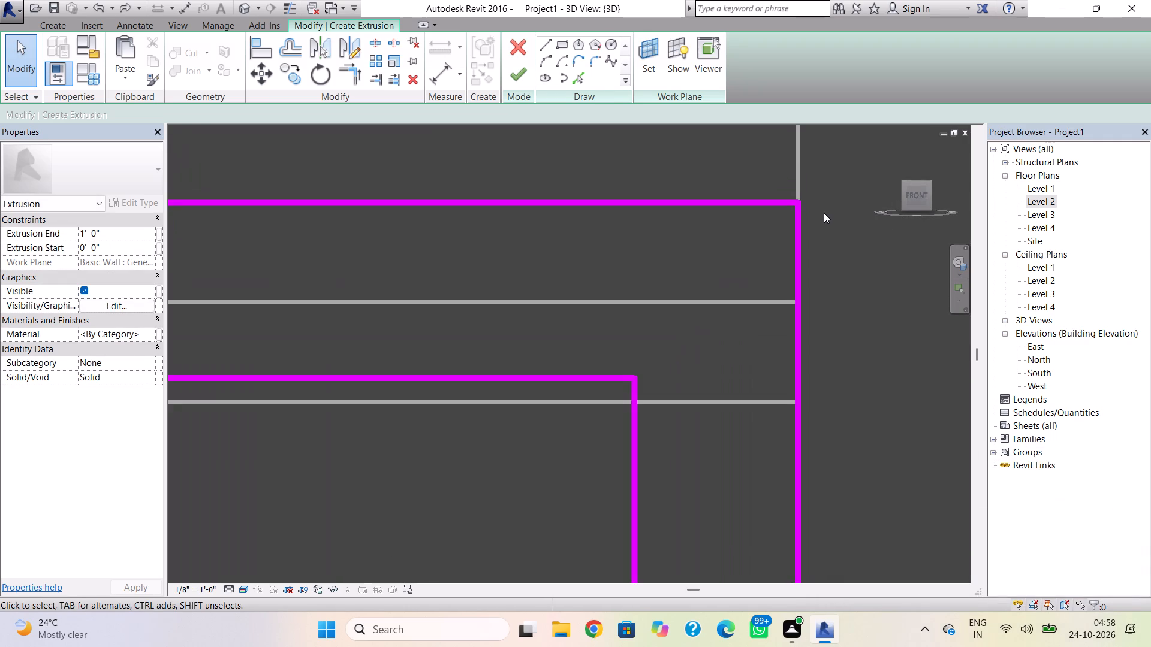
{"action": "scroll", "coordinate": [796, 210], "scroll_direction": "up", "scroll_amount": 4}
{"action": "left_click", "coordinate": [797, 211]}
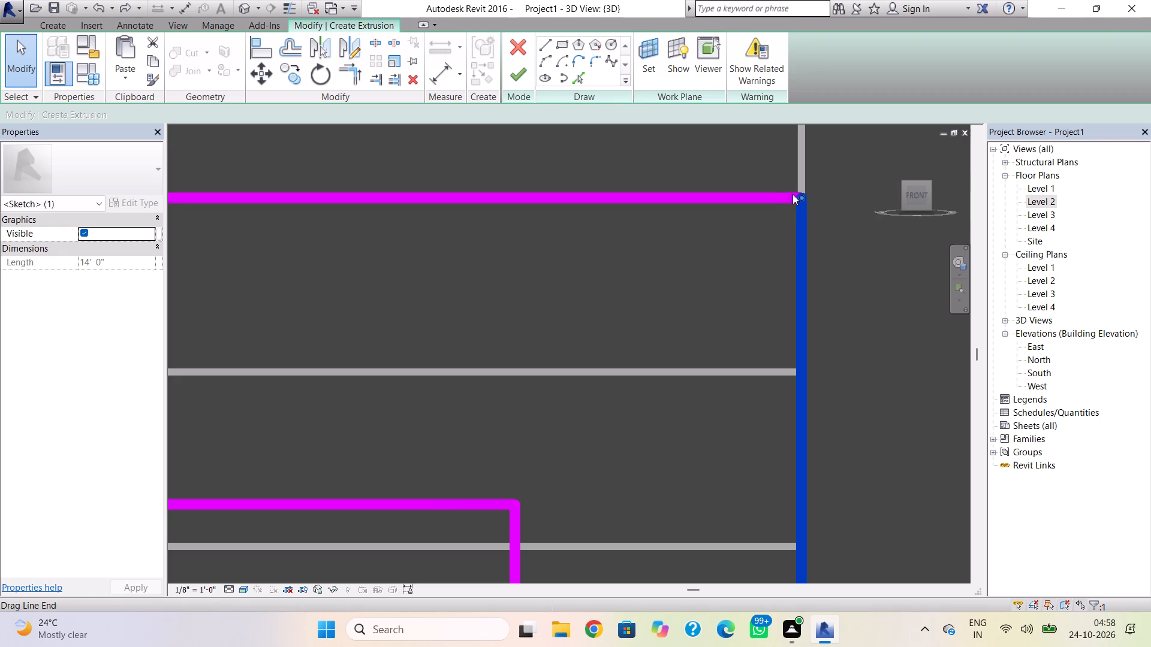
{"action": "left_click_drag", "start_coordinate": [798, 194], "coordinate": [796, 225]}
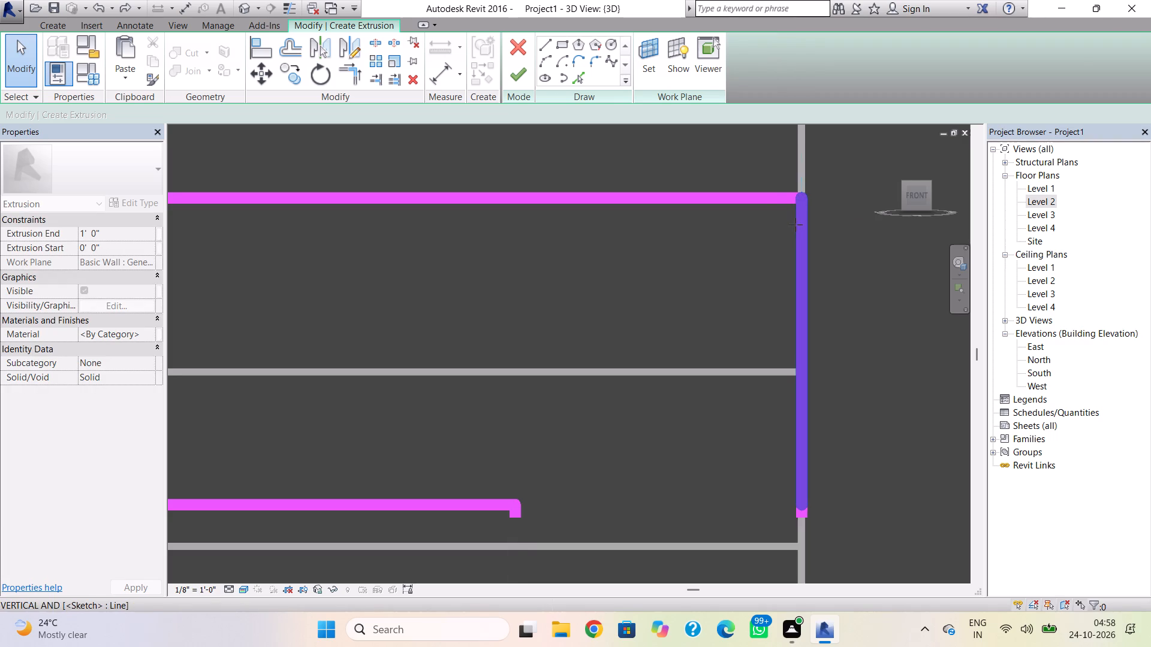
{"action": "left_click_drag", "start_coordinate": [796, 225], "coordinate": [795, 205]}
{"action": "left_click_drag", "start_coordinate": [803, 202], "coordinate": [805, 234]}
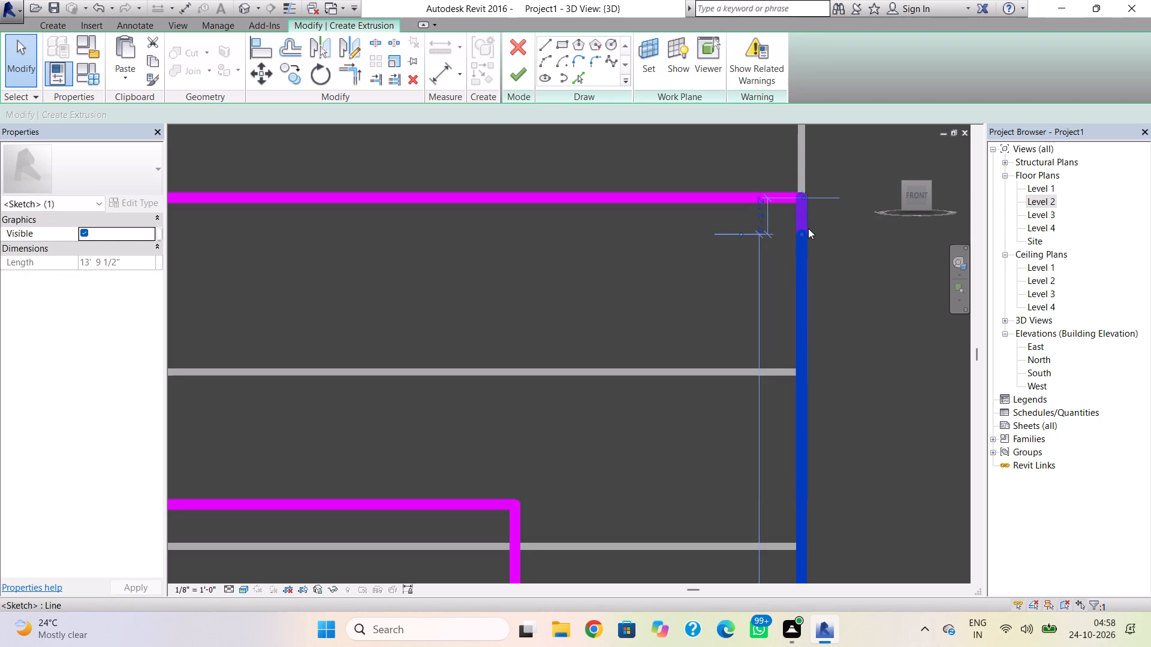
{"action": "left_click", "coordinate": [804, 216]}
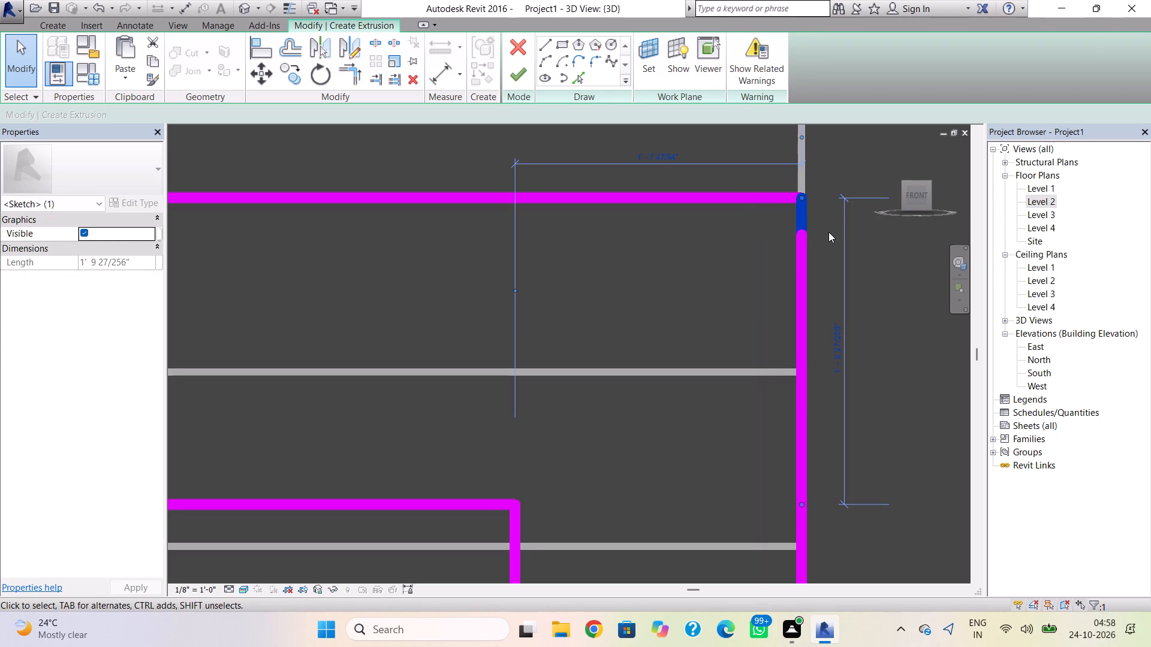
{"action": "key", "text": "Delete"}
Stretch the outer vertical line back up to the end of the outline's top line, making it 14' long.
{"action": "left_click_drag", "start_coordinate": [805, 241], "coordinate": [802, 201]}
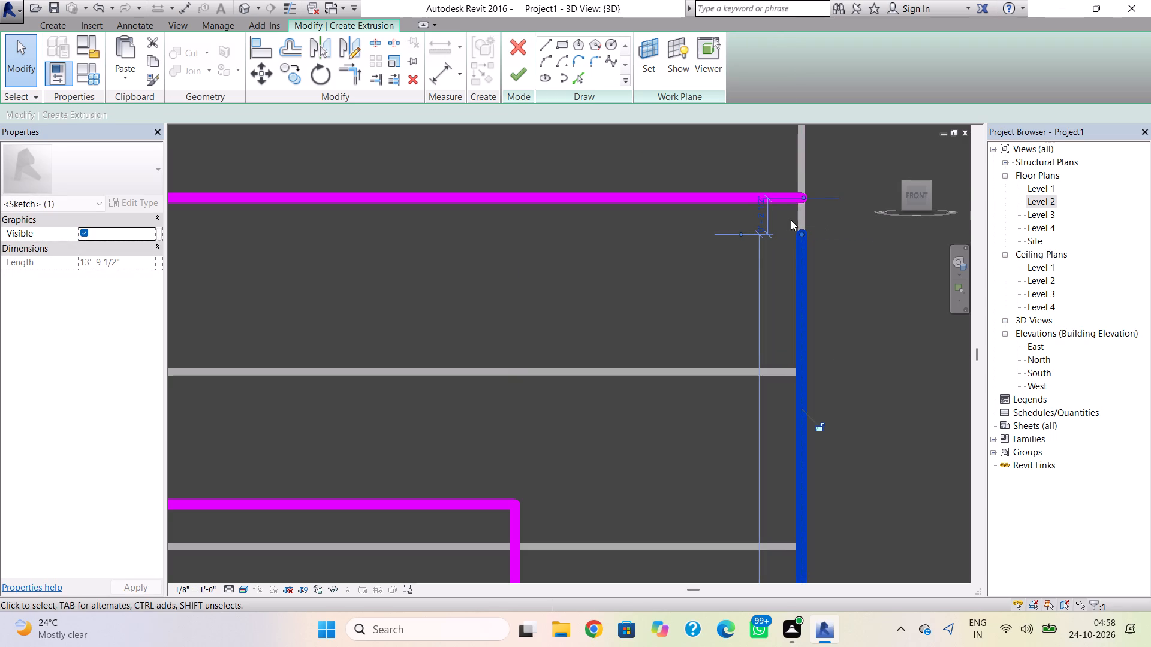
{"action": "left_click_drag", "start_coordinate": [800, 231], "coordinate": [799, 201]}
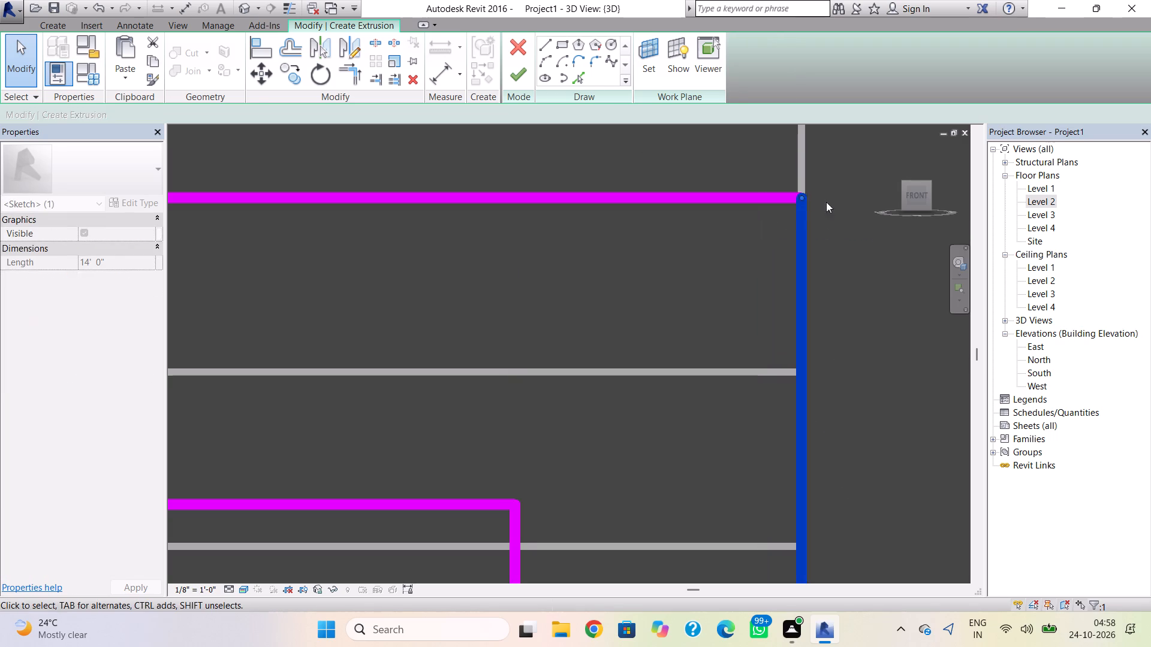
{"action": "left_click", "coordinate": [834, 210]}
Finish the L-shaped extrusion sketch and complete the in-place wall model.
{"action": "left_click", "coordinate": [515, 73]}
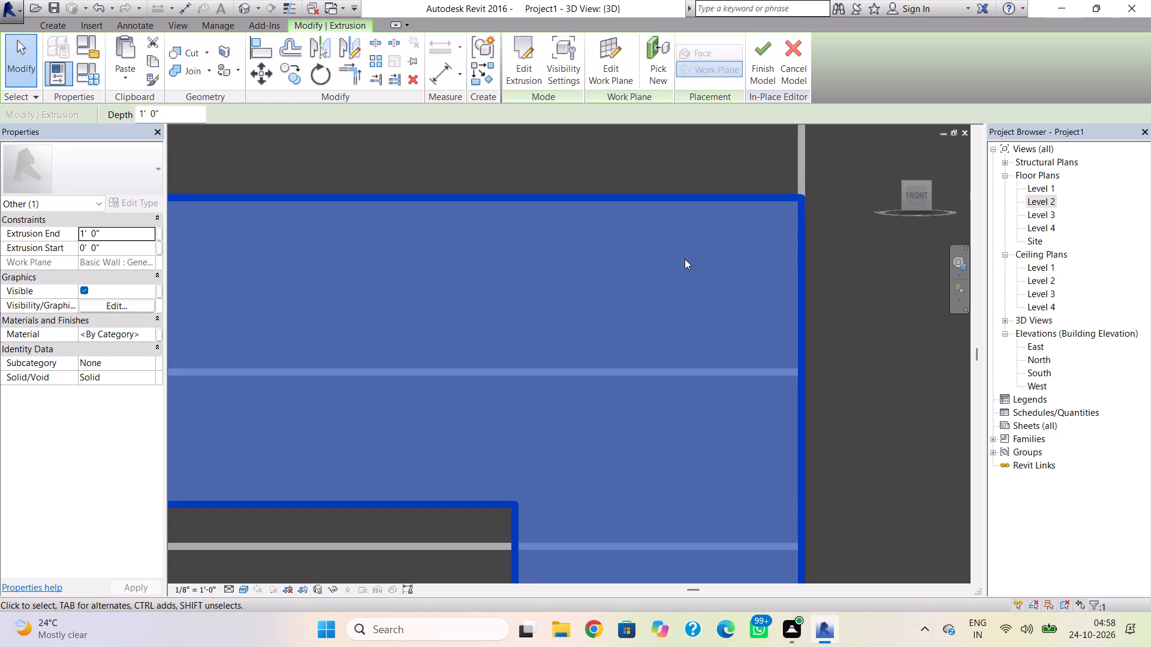
{"action": "scroll", "coordinate": [685, 267], "scroll_direction": "down", "scroll_amount": 9}
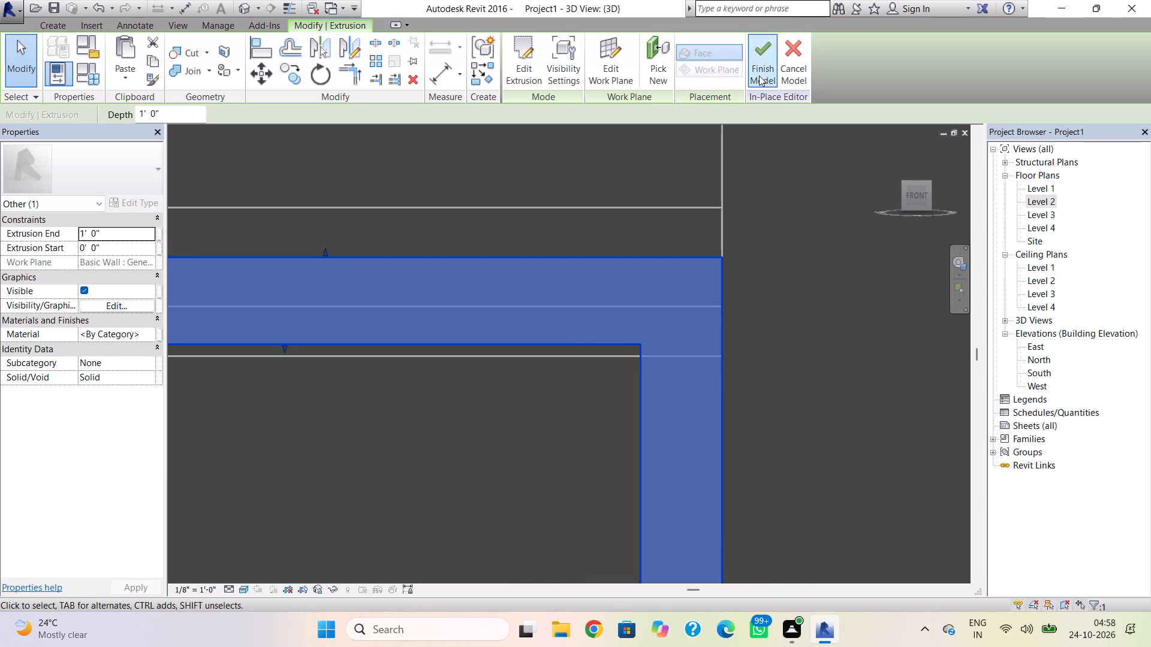
{"action": "left_click", "coordinate": [758, 74]}
Examine the L-shaped in-place wall on the south front from an angled 3D view and select it.
{"action": "right_click_drag", "start_coordinate": [612, 339], "coordinate": [699, 350], "text": "shift"}
{"action": "scroll", "coordinate": [701, 348], "scroll_direction": "down", "scroll_amount": 3}
{"action": "middle_click_drag", "start_coordinate": [701, 346], "coordinate": [523, 199]}
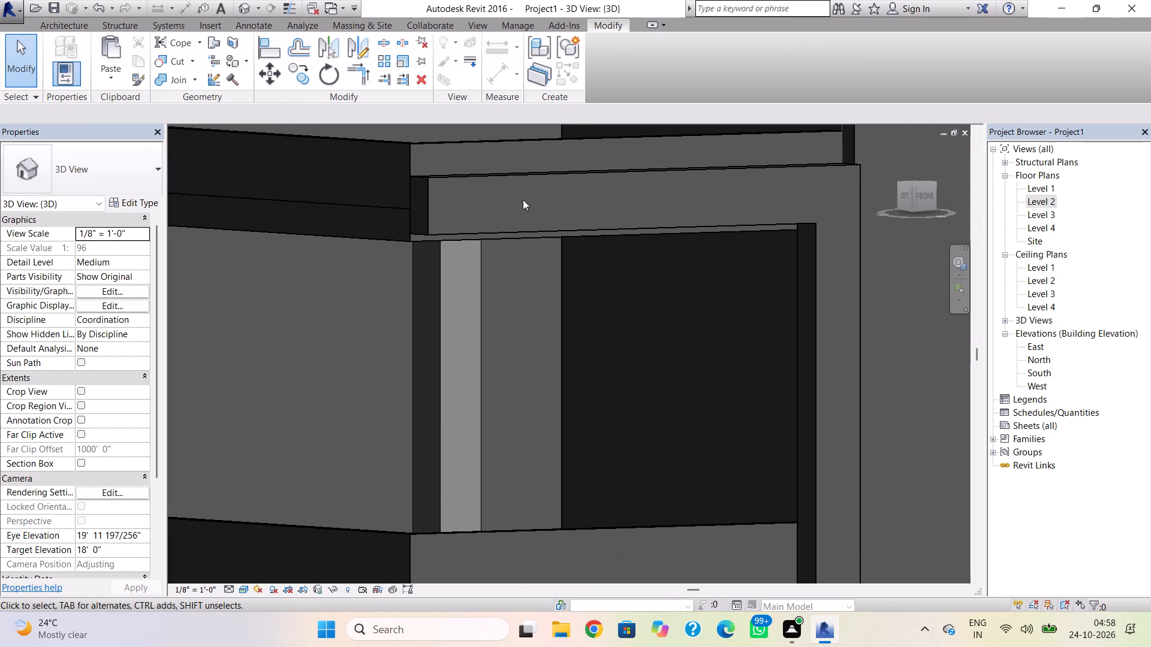
{"action": "scroll", "coordinate": [683, 306], "scroll_direction": "down", "scroll_amount": 1}
{"action": "middle_click_drag", "start_coordinate": [680, 301], "coordinate": [675, 216]}
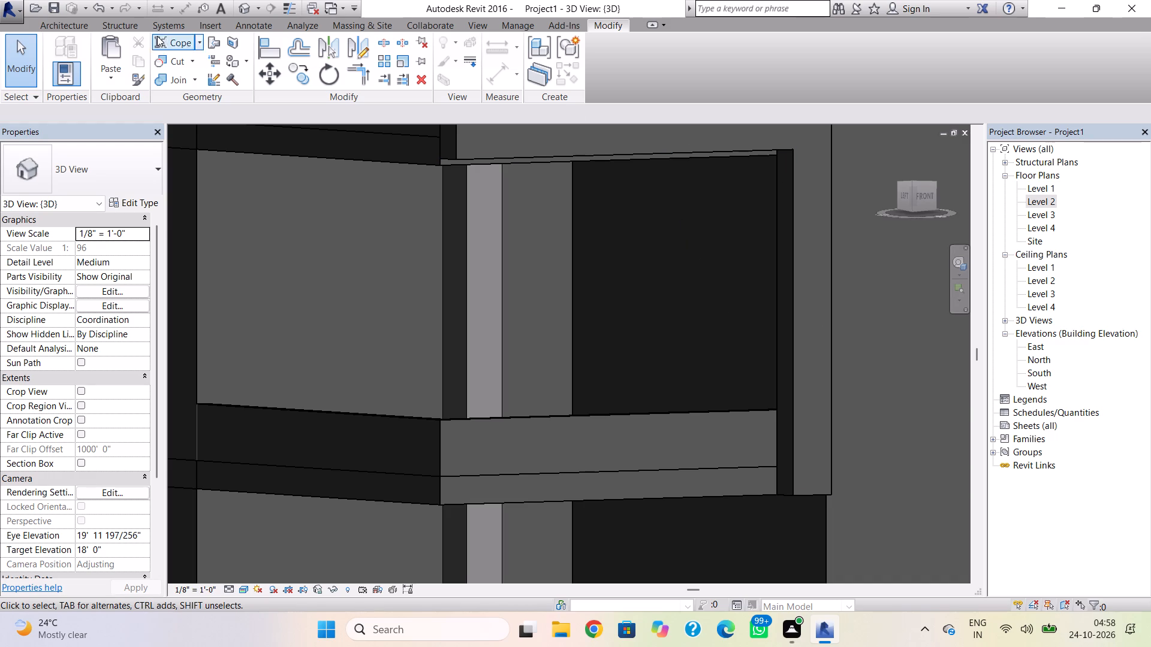
{"action": "left_click", "coordinate": [795, 401]}
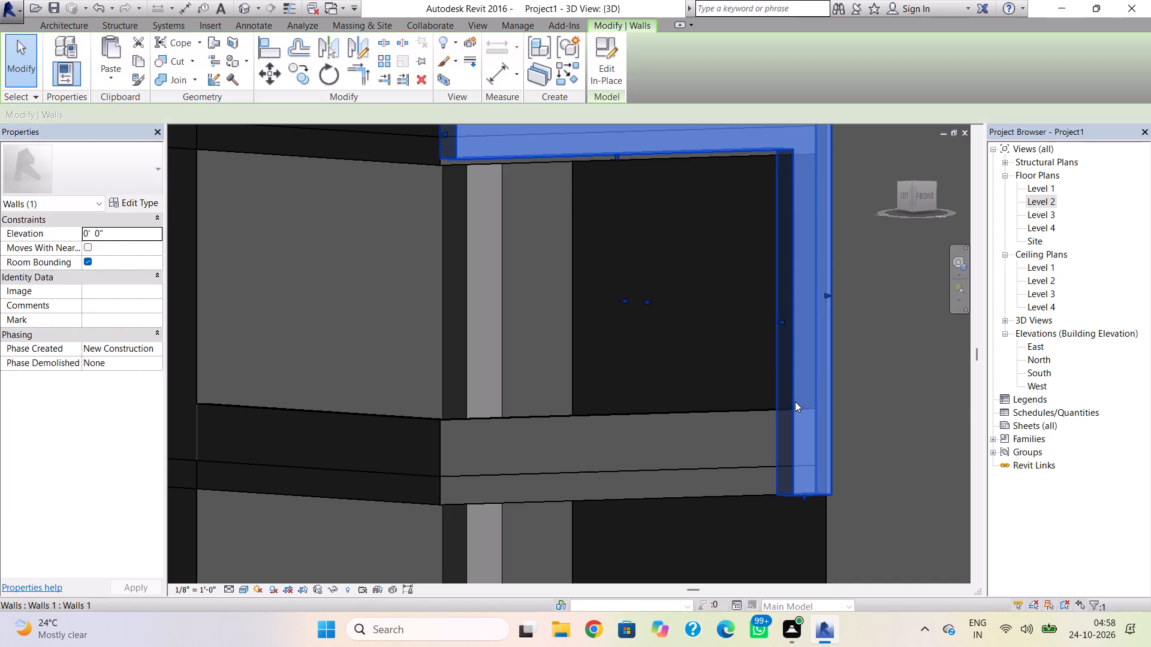
{"action": "left_click", "coordinate": [795, 401]}
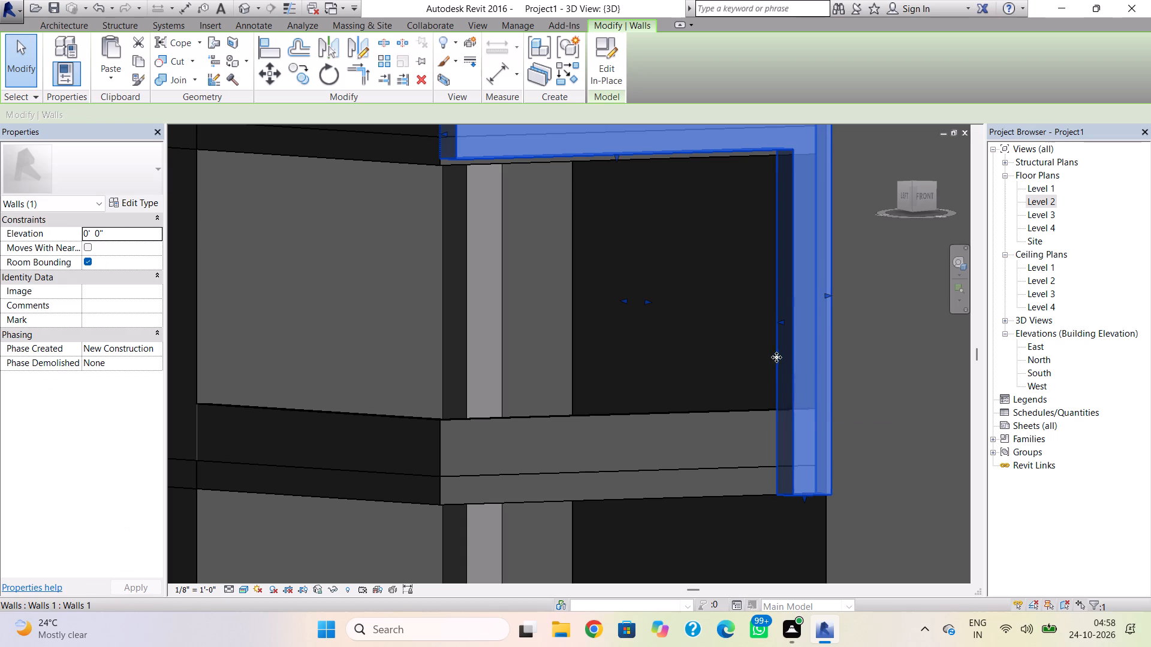
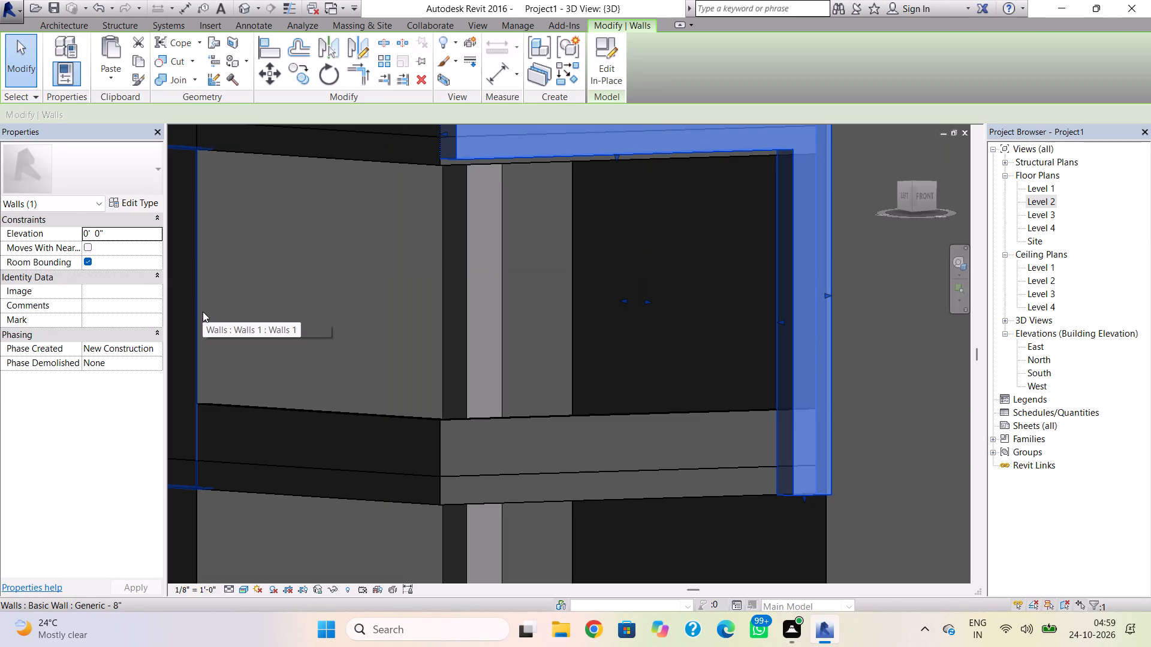
Open the L-shaped wall on the south front for in-place editing.
{"action": "scroll", "coordinate": [203, 312], "scroll_direction": "up", "scroll_amount": 1}
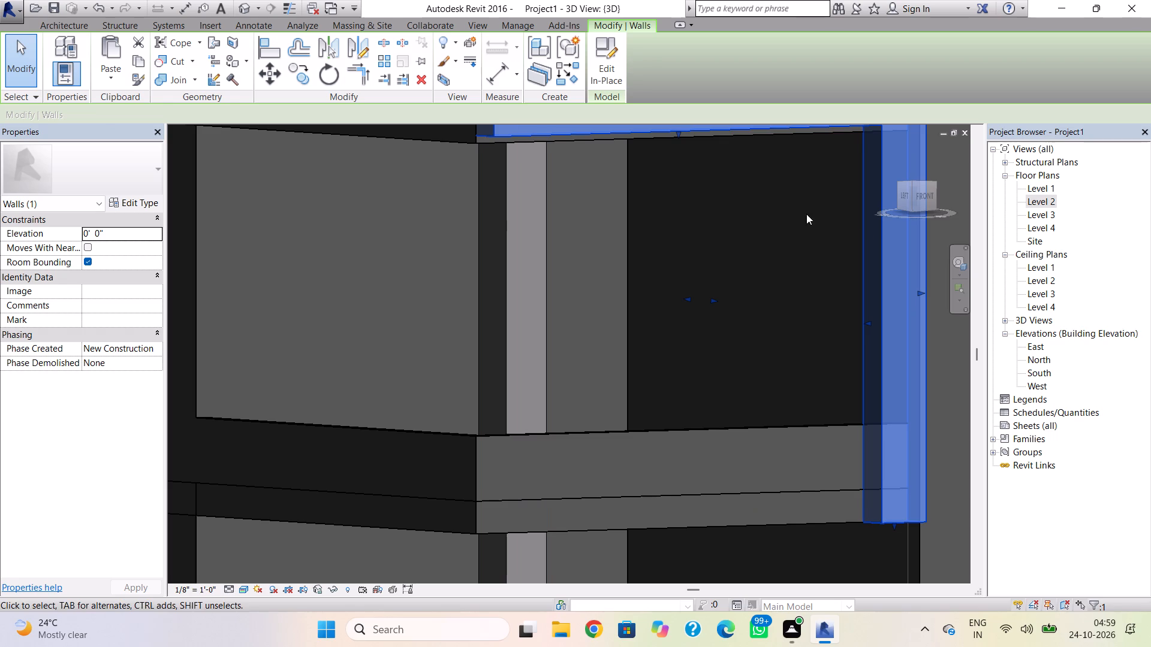
{"action": "left_click", "coordinate": [604, 65]}
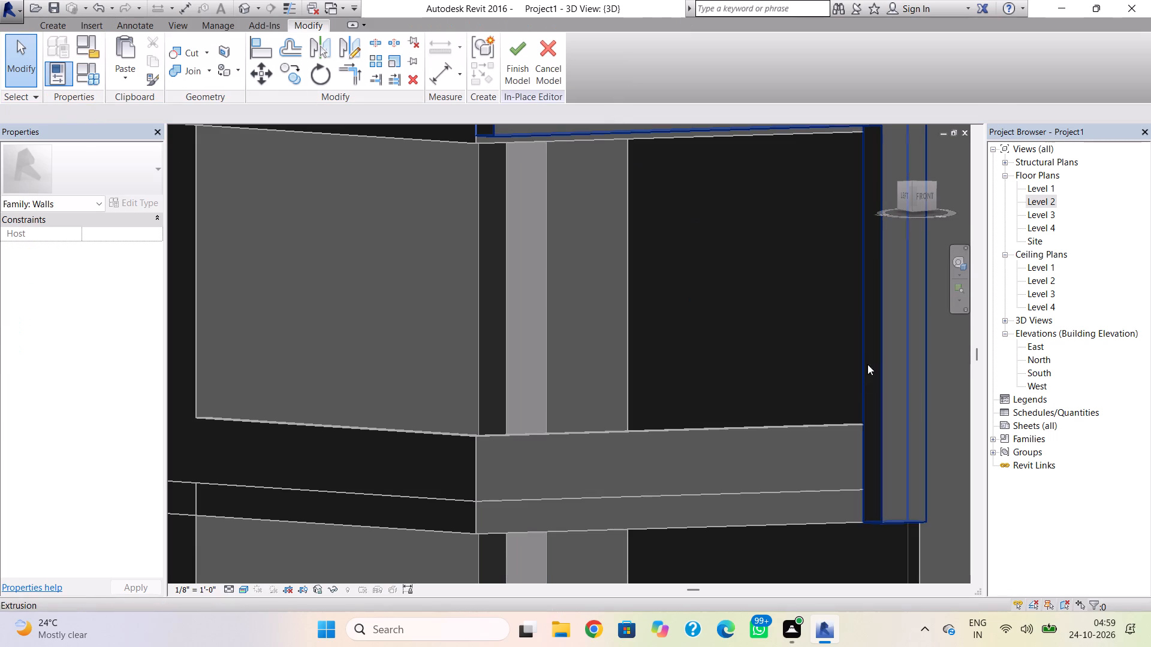
Start a 1' deep extrusion on the front face with a 16' wide, about 1' 8" high rectangle along the lower slab edge.
{"action": "left_click", "coordinate": [924, 191]}
{"action": "scroll", "coordinate": [540, 355], "scroll_direction": "up", "scroll_amount": 6}
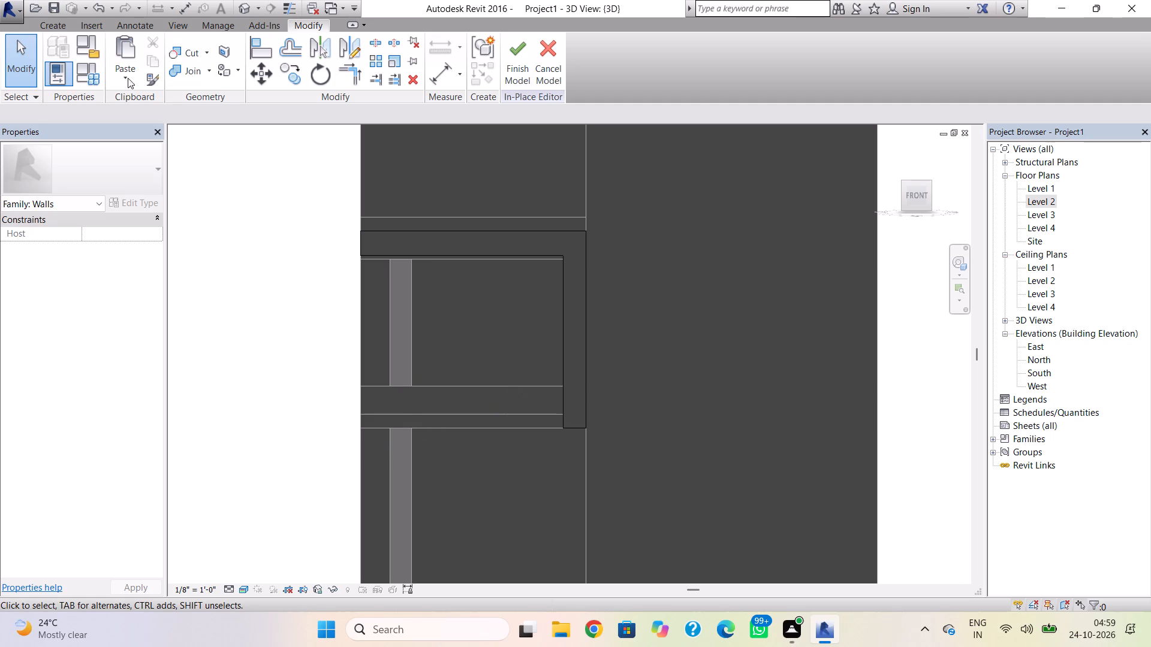
{"action": "left_click", "coordinate": [44, 26]}
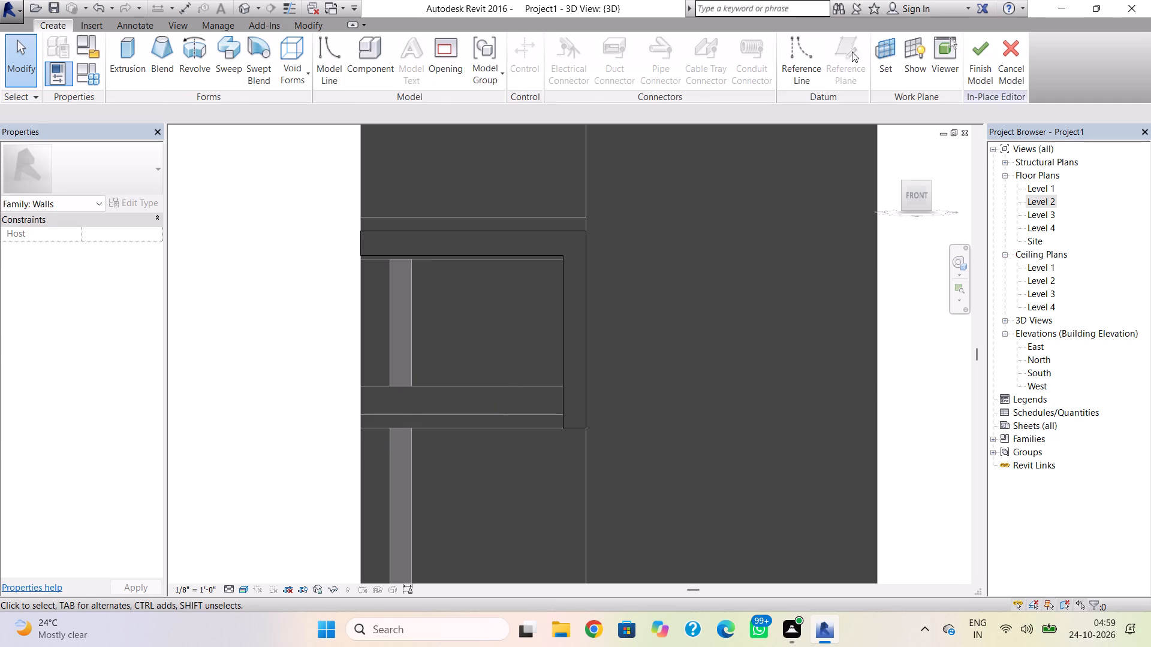
{"action": "left_click", "coordinate": [138, 70]}
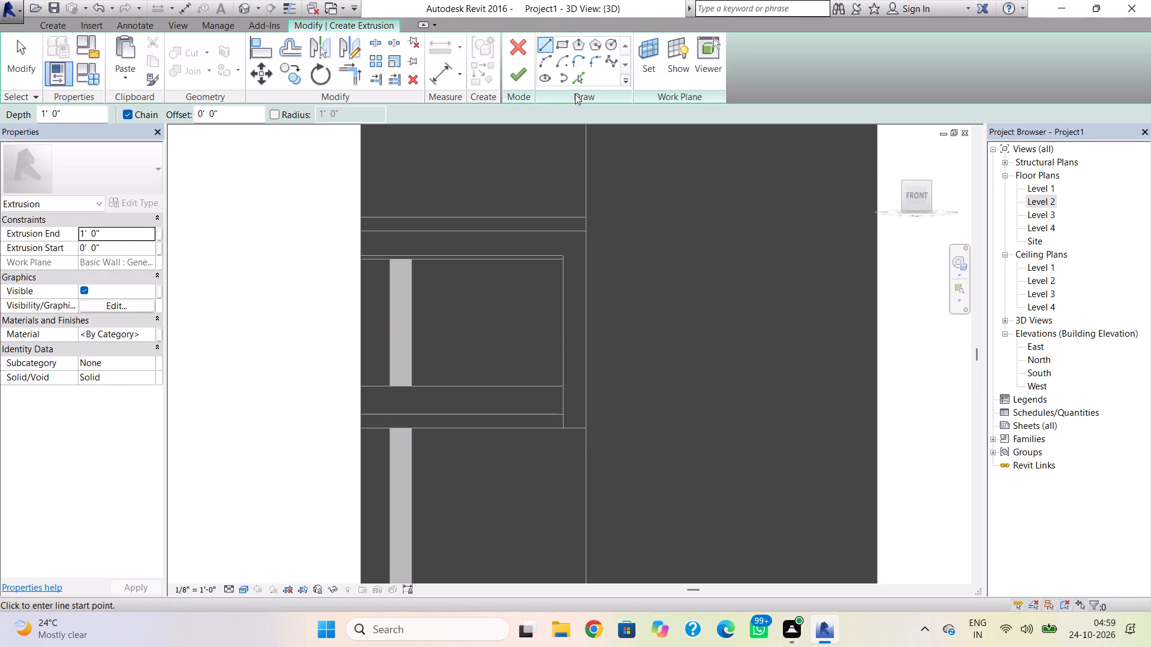
{"action": "left_click", "coordinate": [561, 48]}
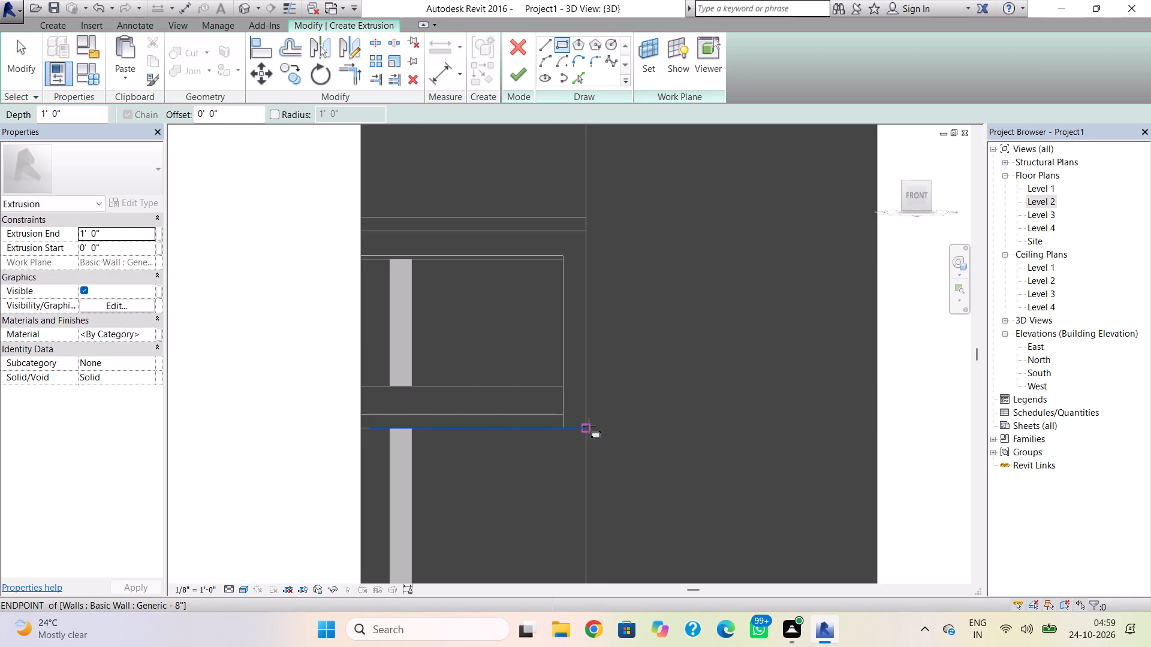
{"action": "left_click", "coordinate": [588, 427]}
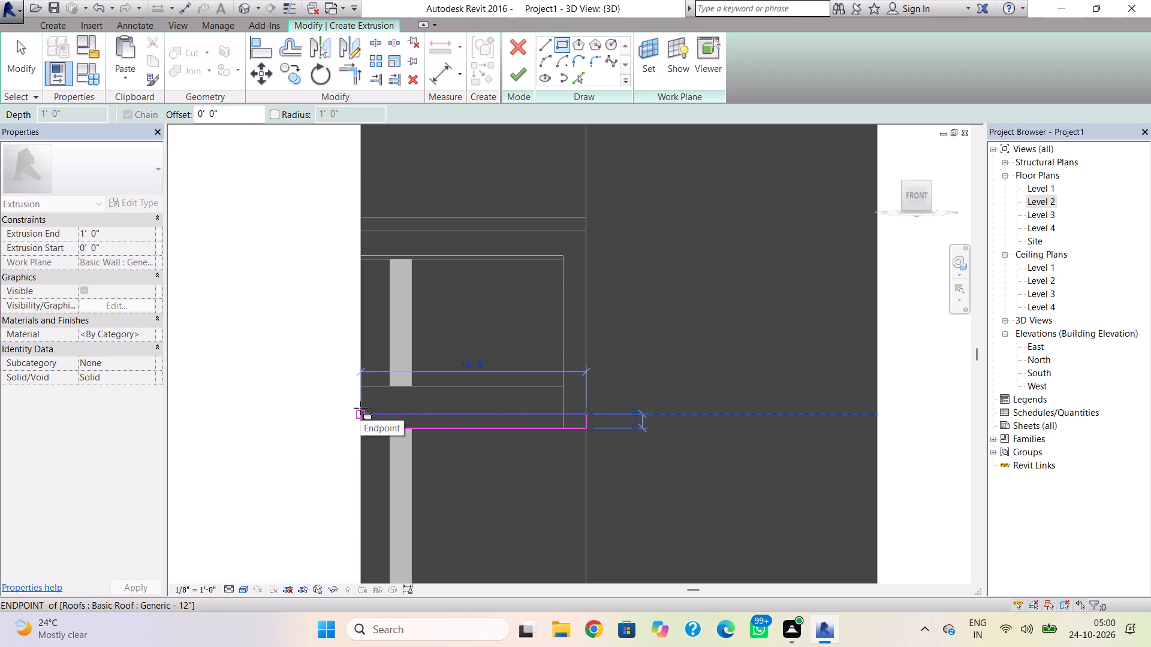
{"action": "scroll", "coordinate": [362, 391], "scroll_direction": "up", "scroll_amount": 4}
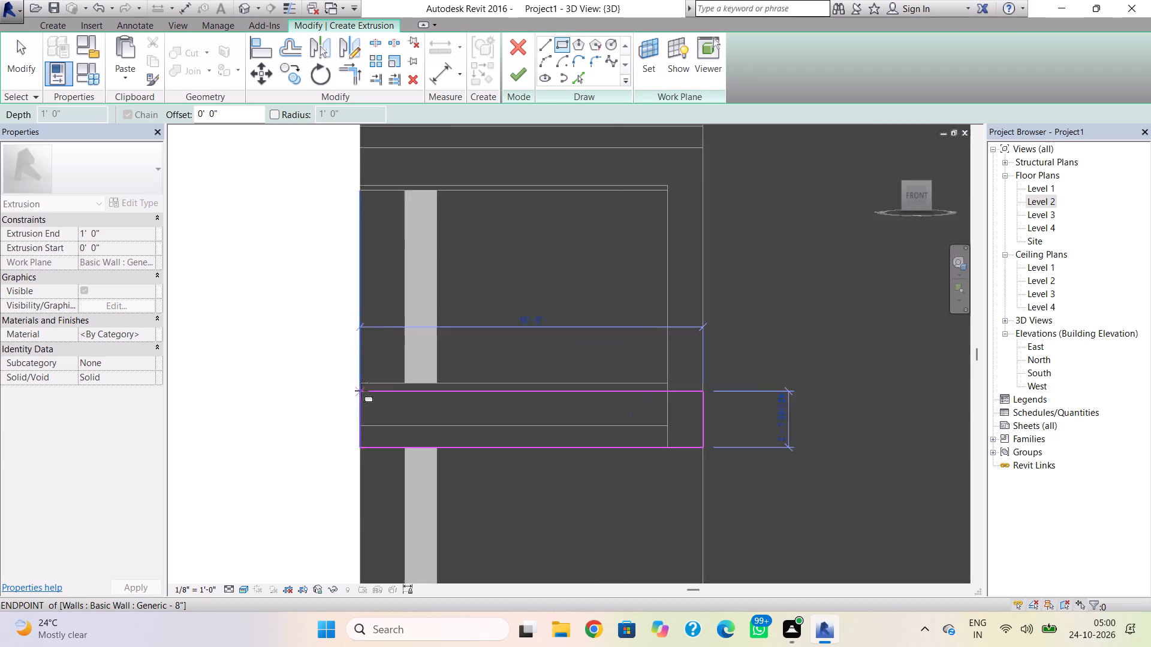
{"action": "scroll", "coordinate": [359, 388], "scroll_direction": "up", "scroll_amount": 2}
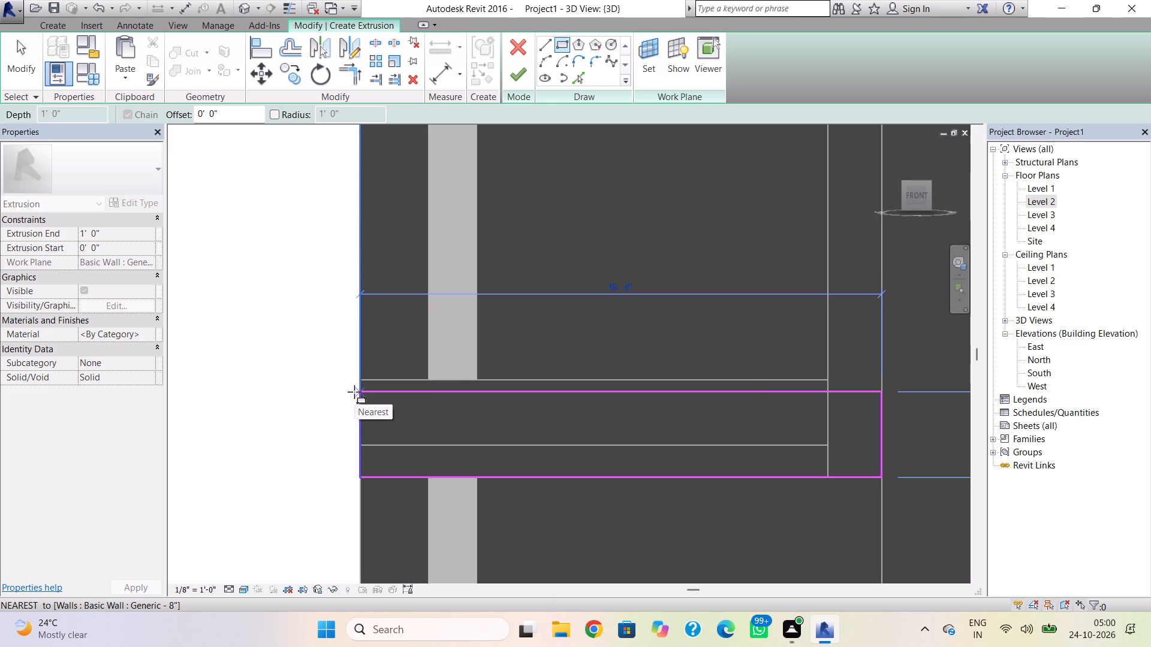
{"action": "left_click", "coordinate": [355, 424]}
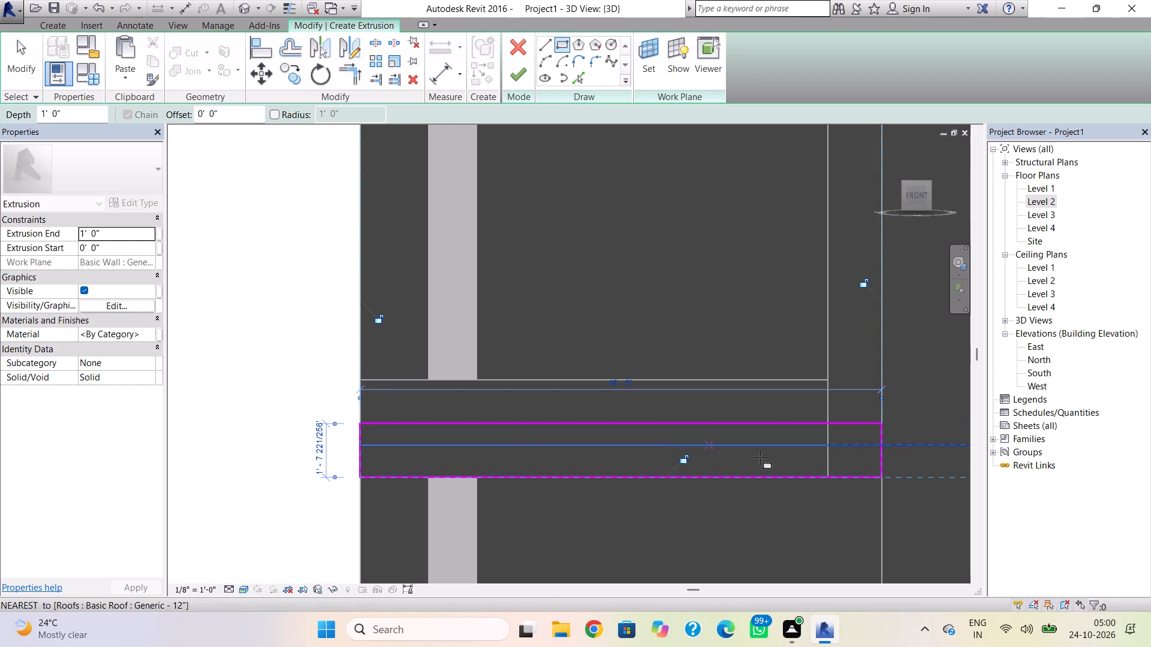
{"action": "key", "text": "Escape"}
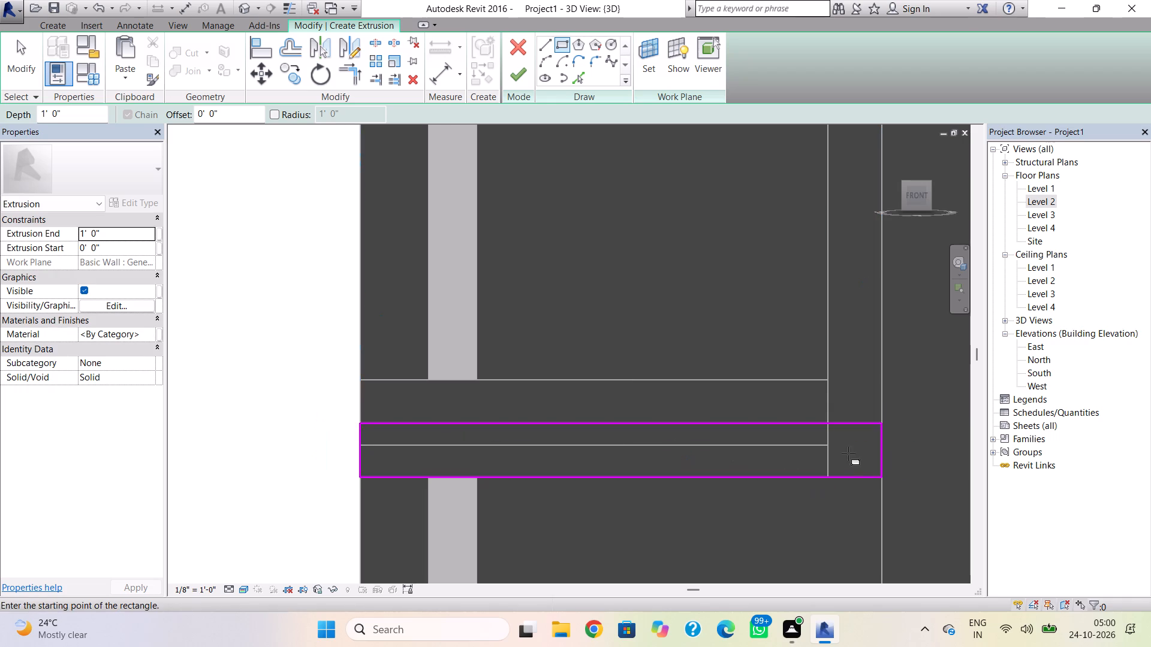
{"action": "key", "text": "Escape"}
Shorten the rectangle's top and bottom lines to about 14' 4 1/4" at the L's inner edge and delete the outer vertical line.
{"action": "left_click", "coordinate": [855, 424]}
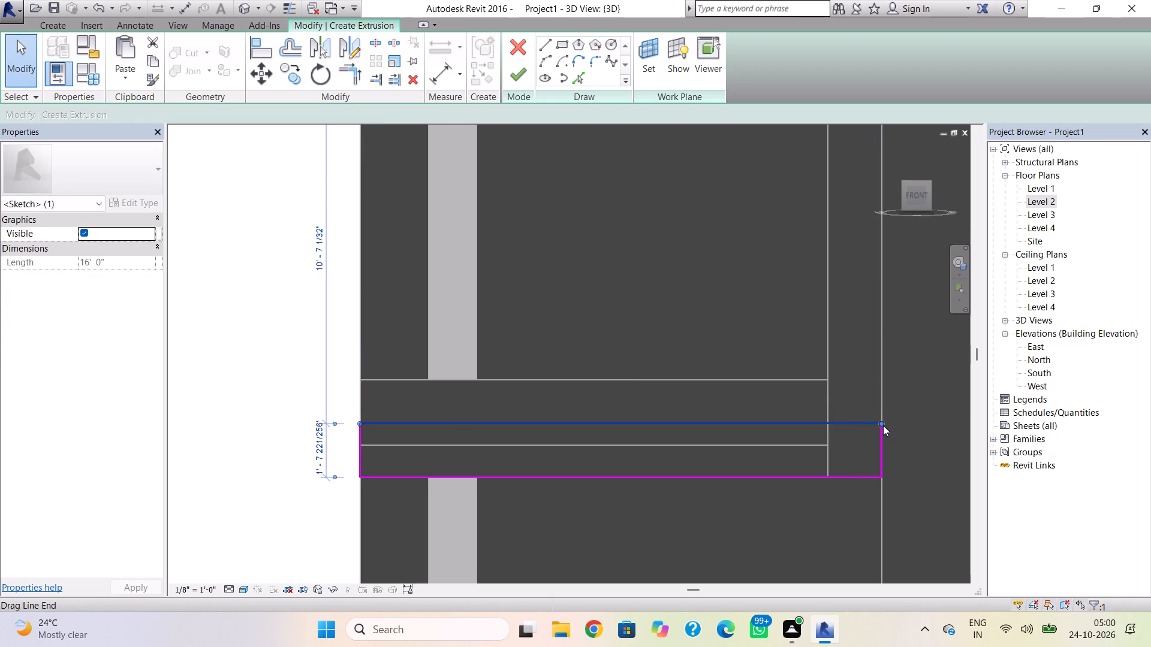
{"action": "left_click_drag", "start_coordinate": [883, 425], "coordinate": [831, 426]}
{"action": "left_click", "coordinate": [876, 433]}
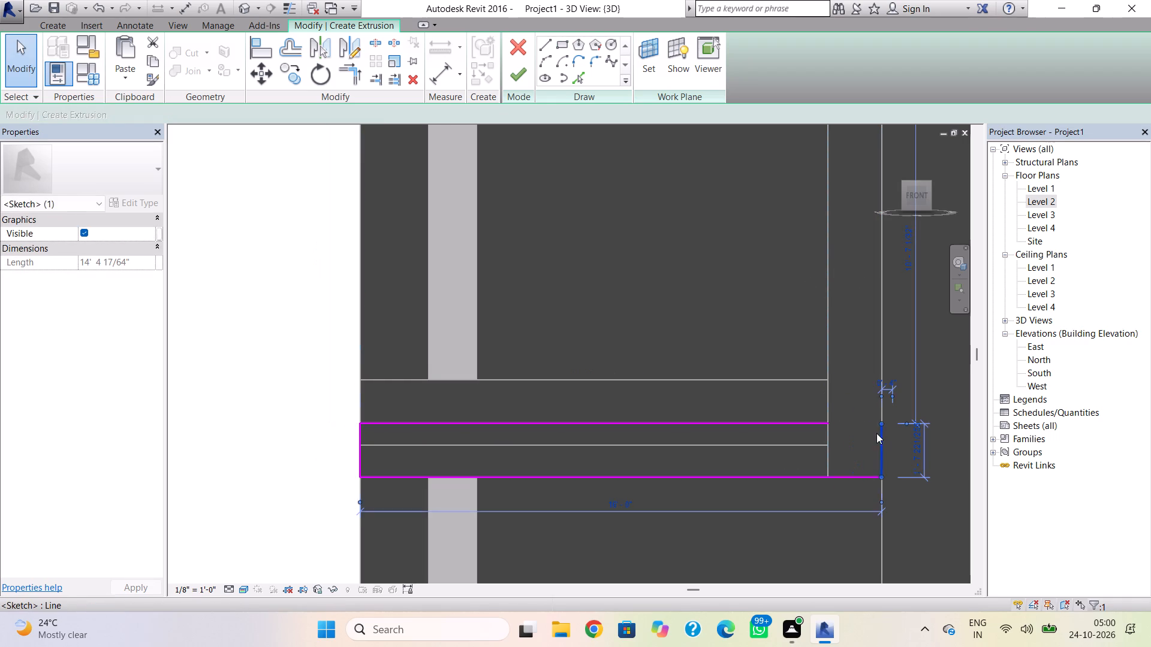
{"action": "key", "text": "BackSpace"}
{"action": "left_click", "coordinate": [869, 474]}
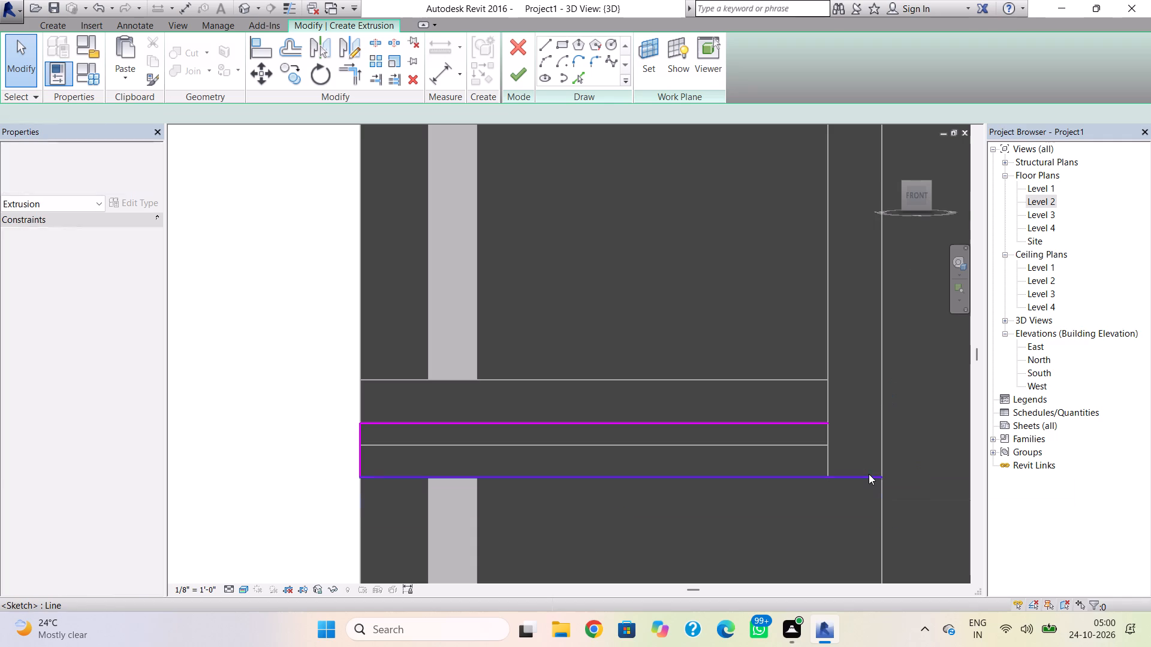
{"action": "left_click_drag", "start_coordinate": [880, 477], "coordinate": [831, 474]}
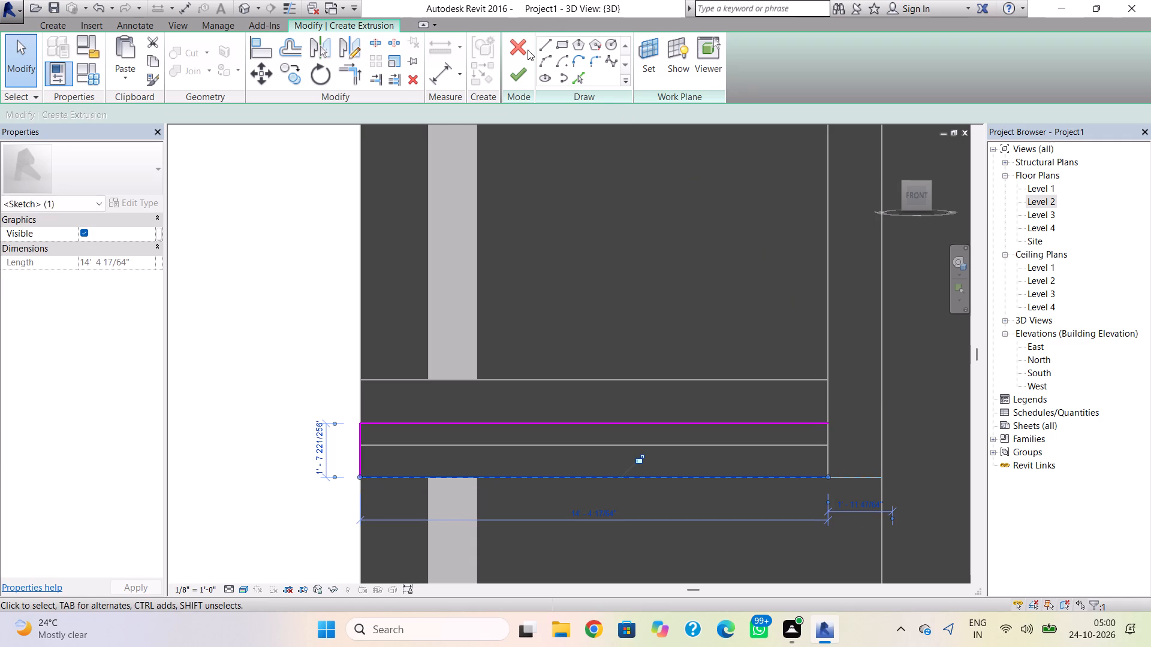
Close the band outline with a vertical line along the L's inner edge and finish the extrusion.
{"action": "left_click", "coordinate": [549, 49]}
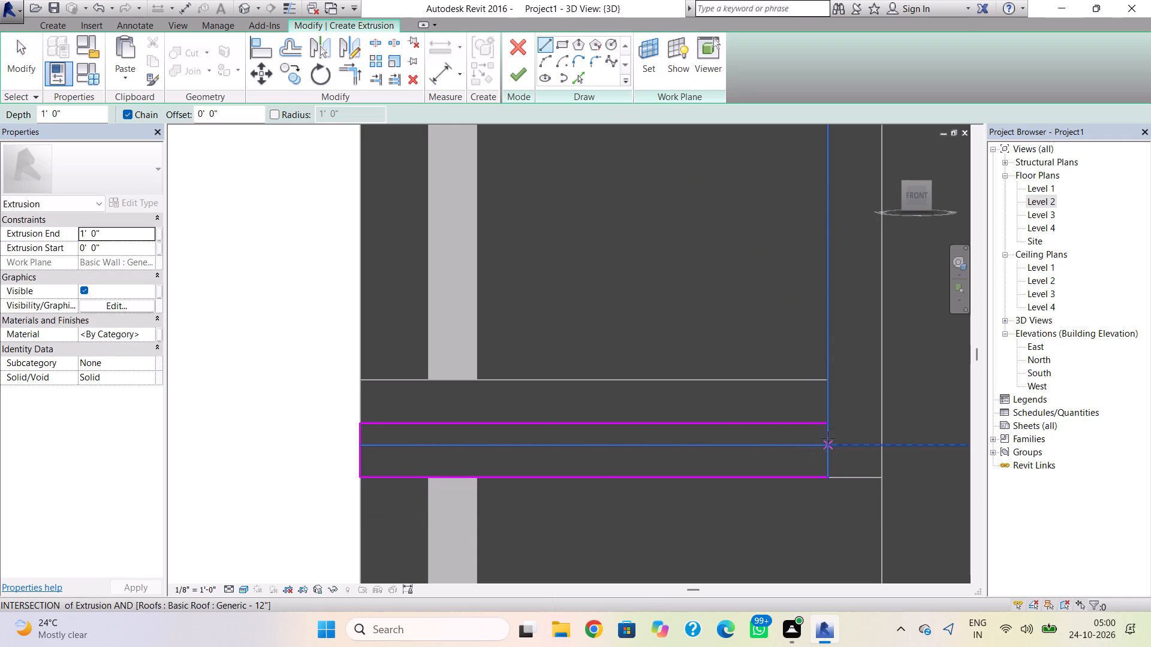
{"action": "left_click", "coordinate": [828, 424]}
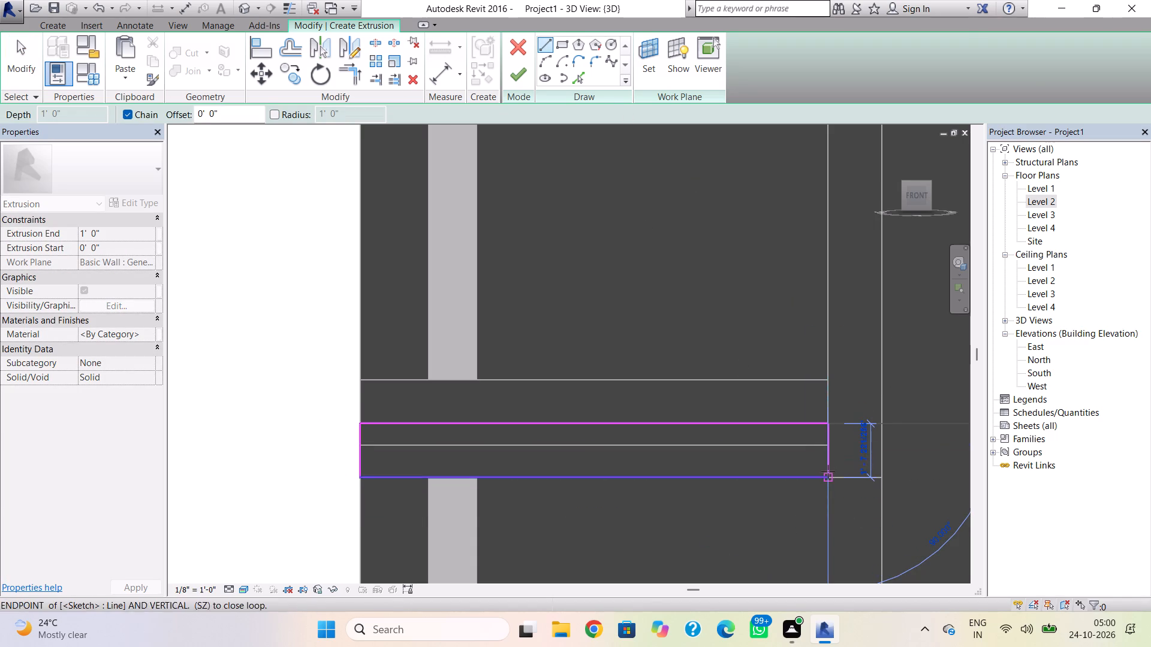
{"action": "left_click", "coordinate": [828, 471]}
{"action": "key", "text": "Escape"}
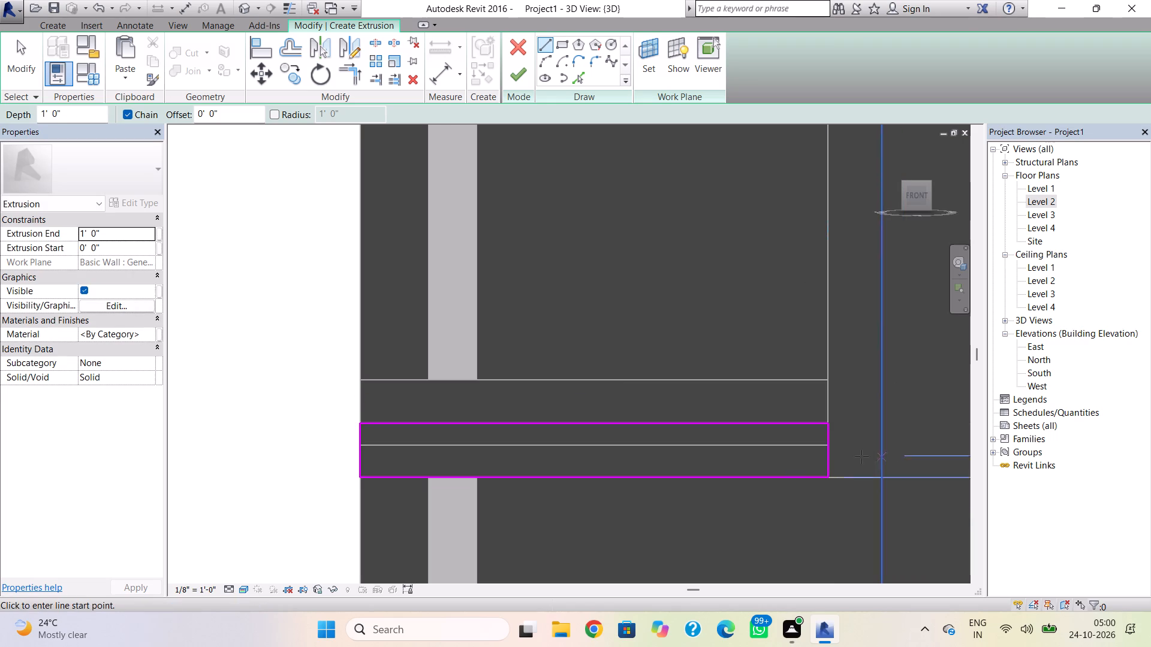
{"action": "left_click", "coordinate": [517, 83]}
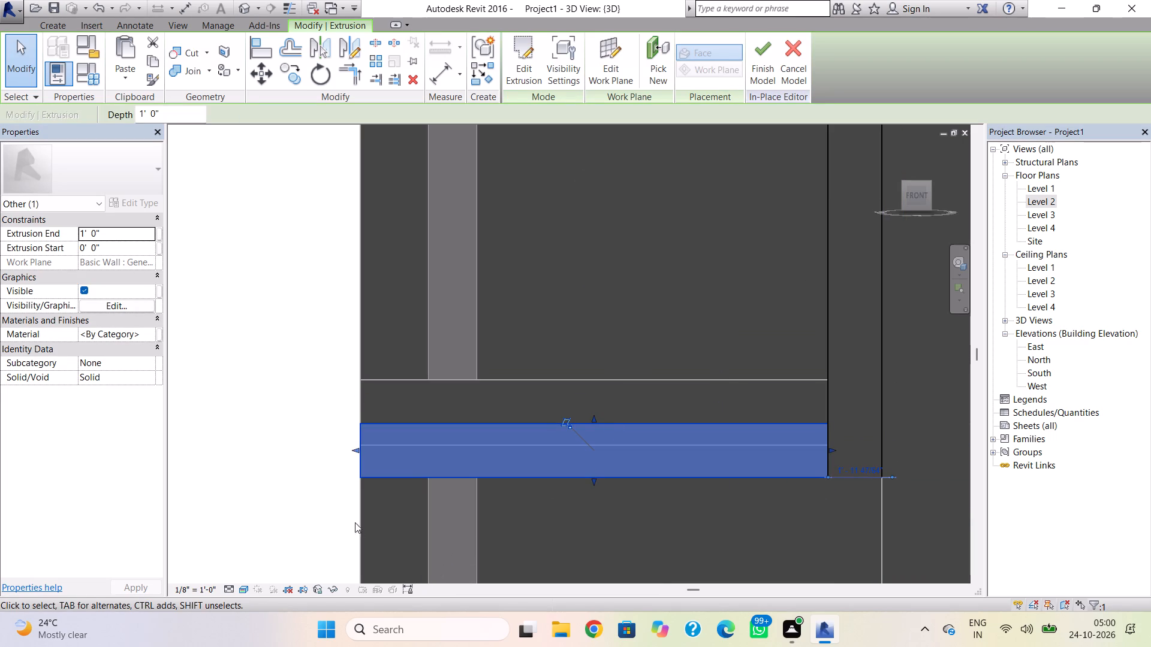
Reopen the band extrusion's sketch and delete its vertical end line at the building's front-left corner.
{"action": "right_click_drag", "start_coordinate": [324, 510], "coordinate": [374, 522]}
{"action": "double_click", "coordinate": [384, 477]}
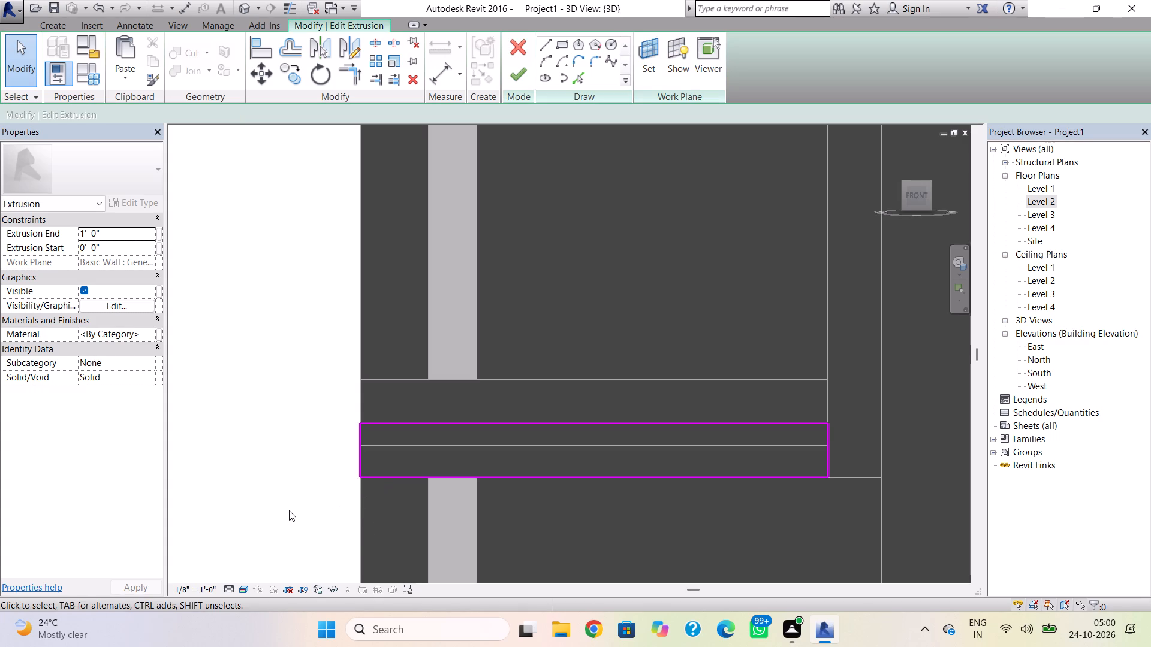
{"action": "right_click_drag", "start_coordinate": [289, 510], "coordinate": [380, 524], "text": "shift"}
{"action": "middle_click_drag", "start_coordinate": [380, 524], "coordinate": [403, 473]}
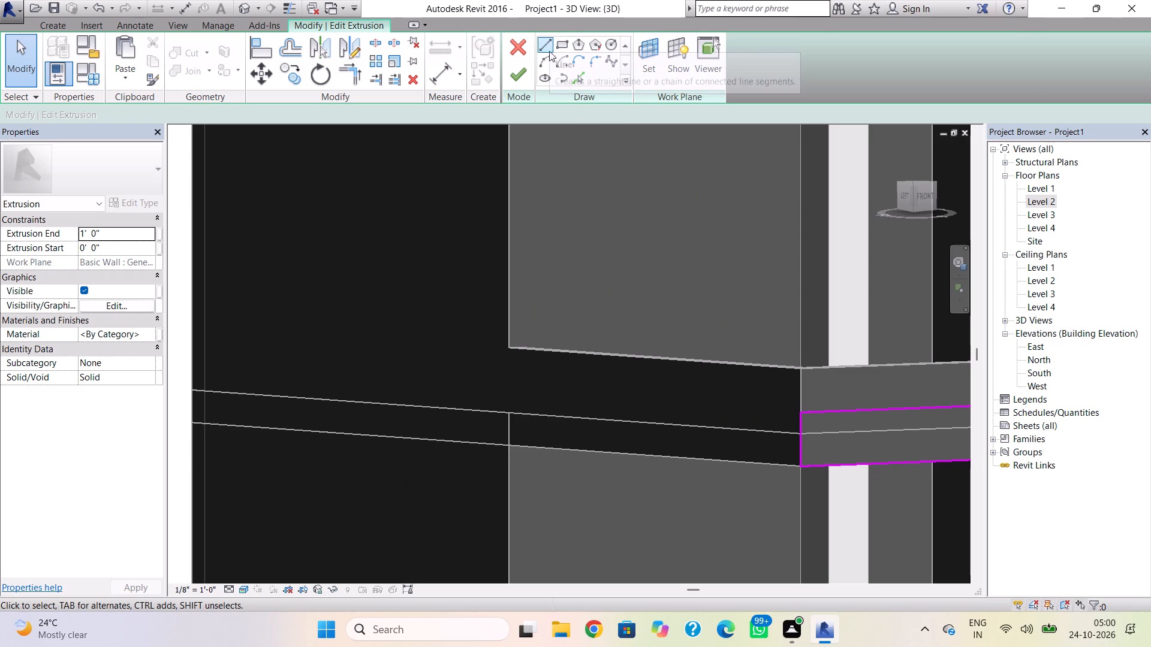
{"action": "left_click", "coordinate": [797, 448]}
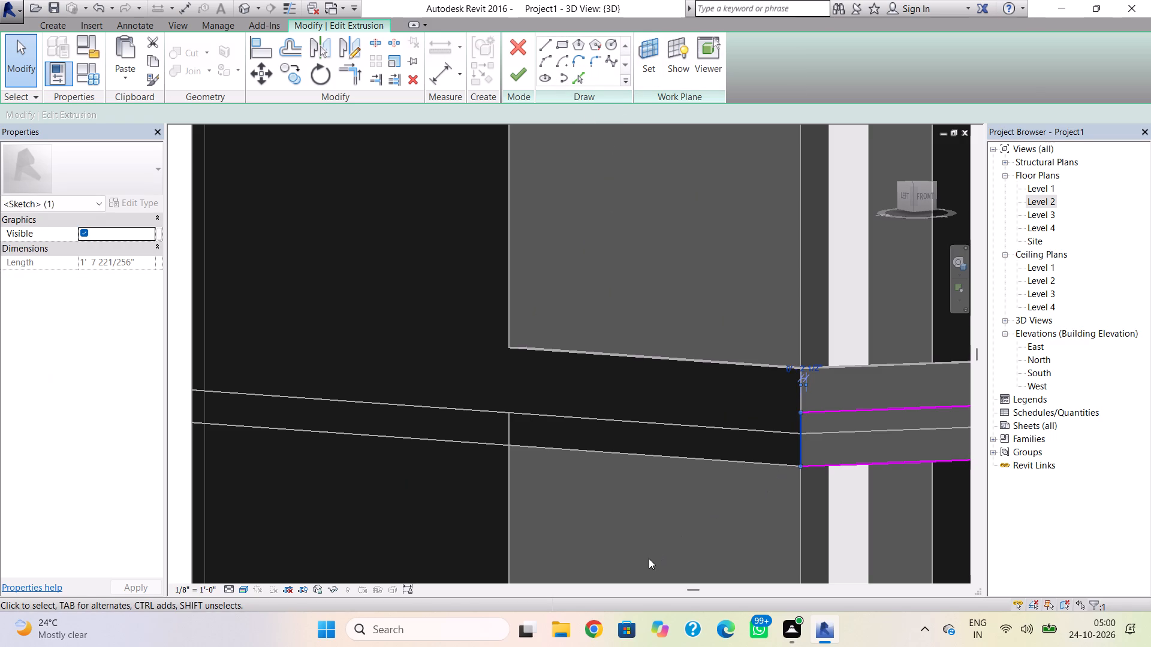
{"action": "key", "text": "Delete"}
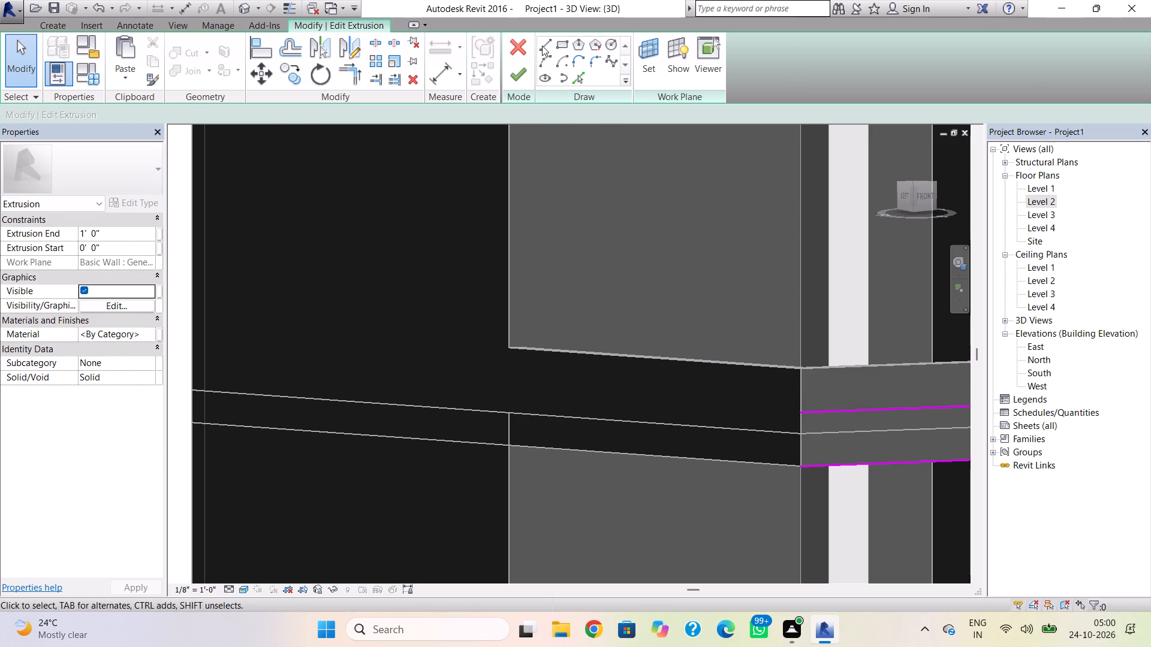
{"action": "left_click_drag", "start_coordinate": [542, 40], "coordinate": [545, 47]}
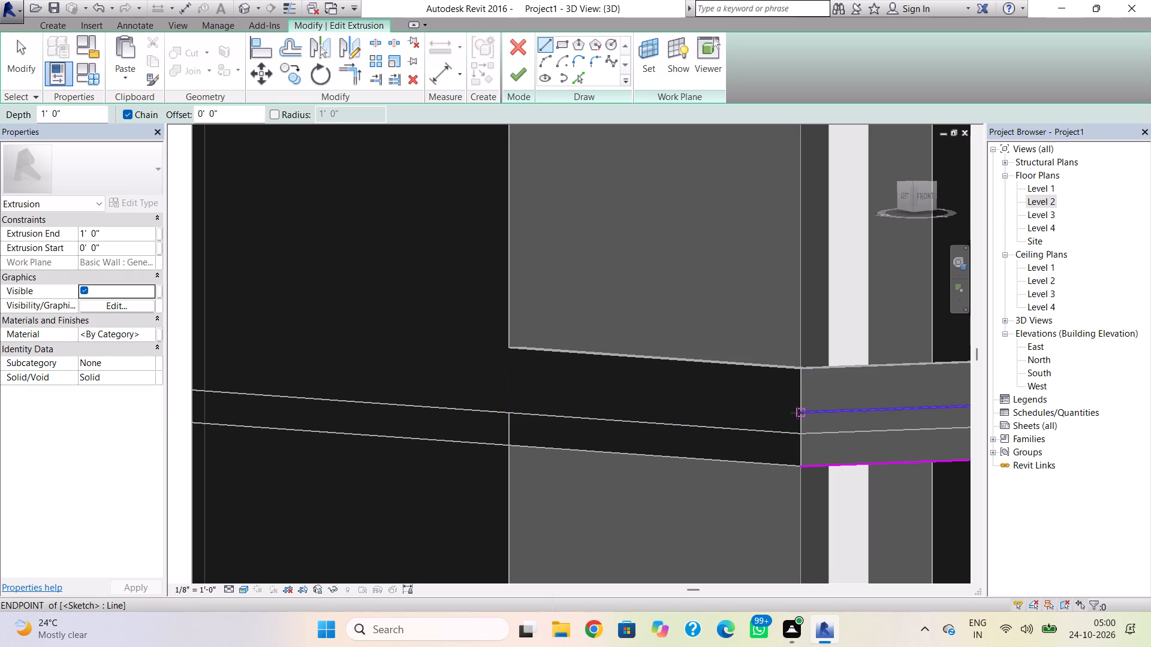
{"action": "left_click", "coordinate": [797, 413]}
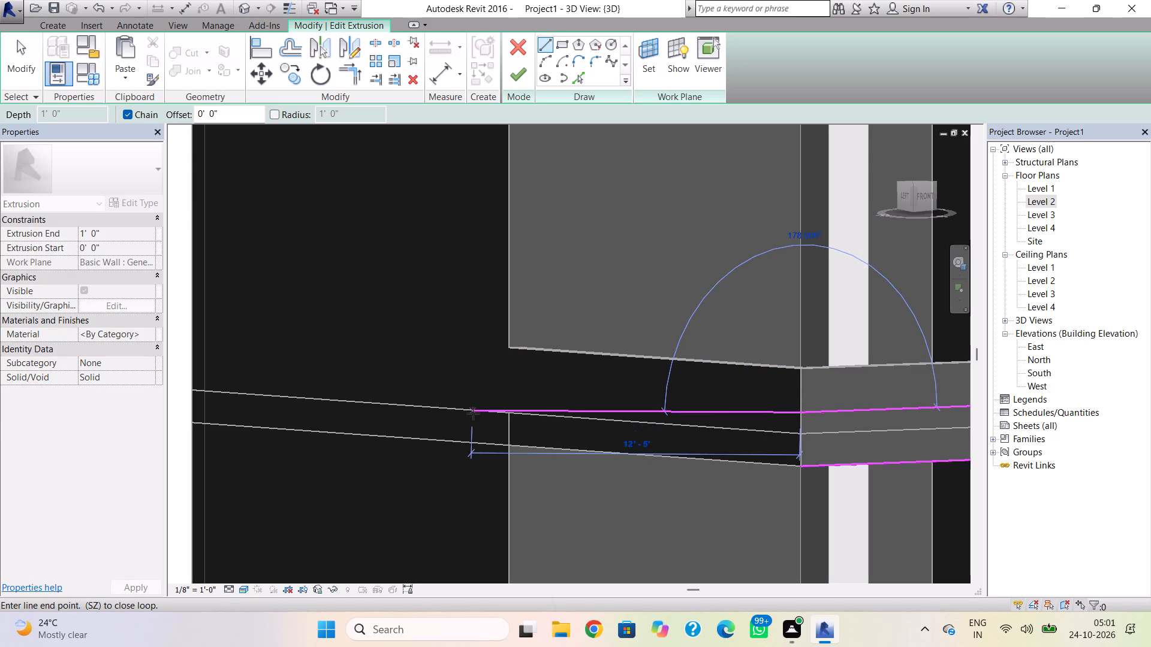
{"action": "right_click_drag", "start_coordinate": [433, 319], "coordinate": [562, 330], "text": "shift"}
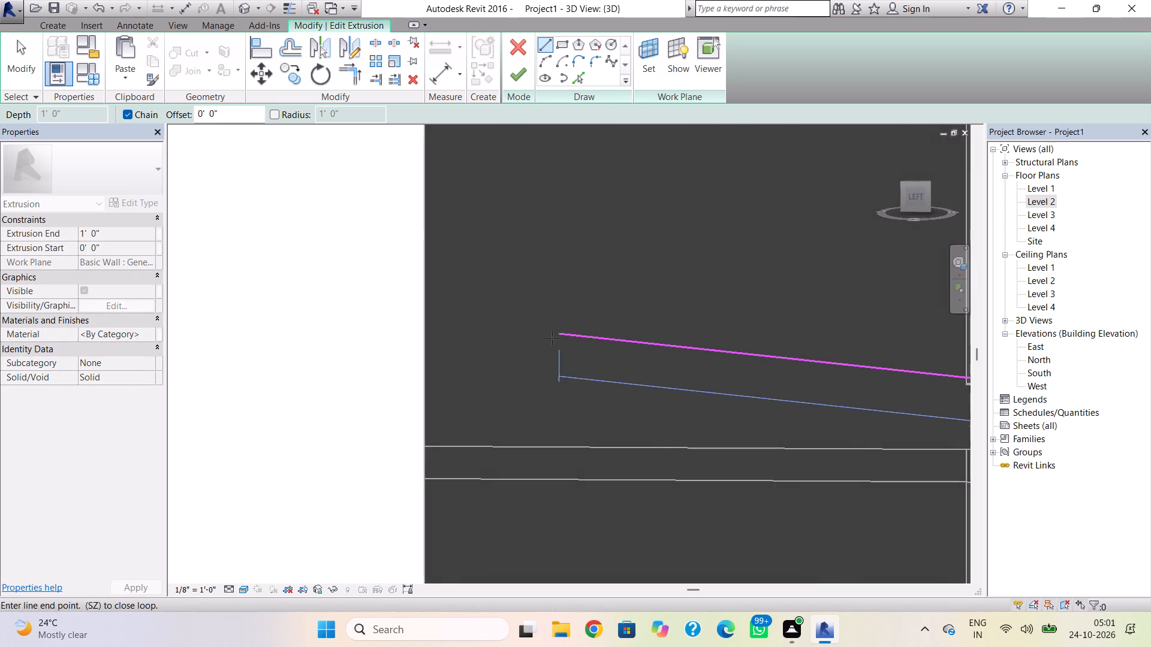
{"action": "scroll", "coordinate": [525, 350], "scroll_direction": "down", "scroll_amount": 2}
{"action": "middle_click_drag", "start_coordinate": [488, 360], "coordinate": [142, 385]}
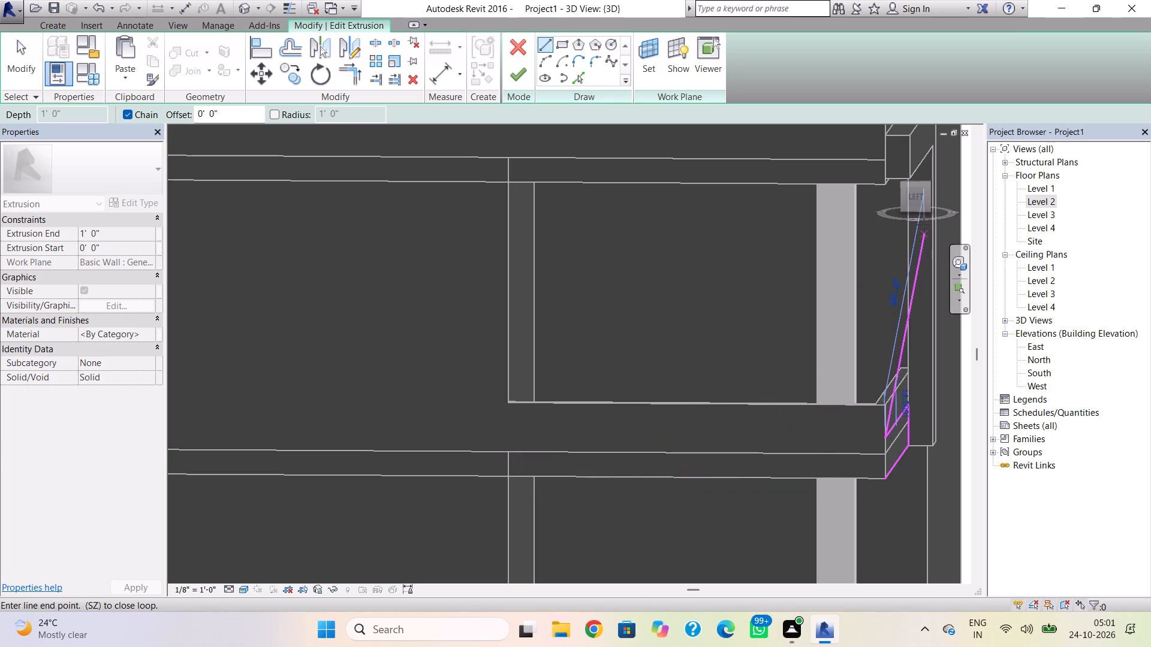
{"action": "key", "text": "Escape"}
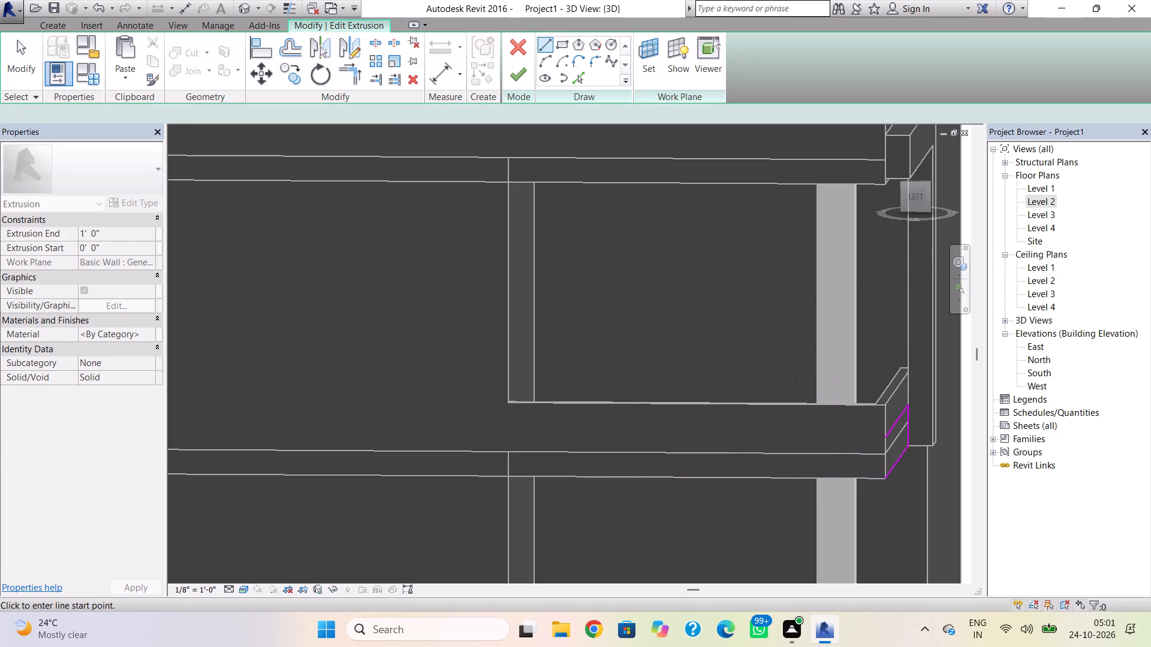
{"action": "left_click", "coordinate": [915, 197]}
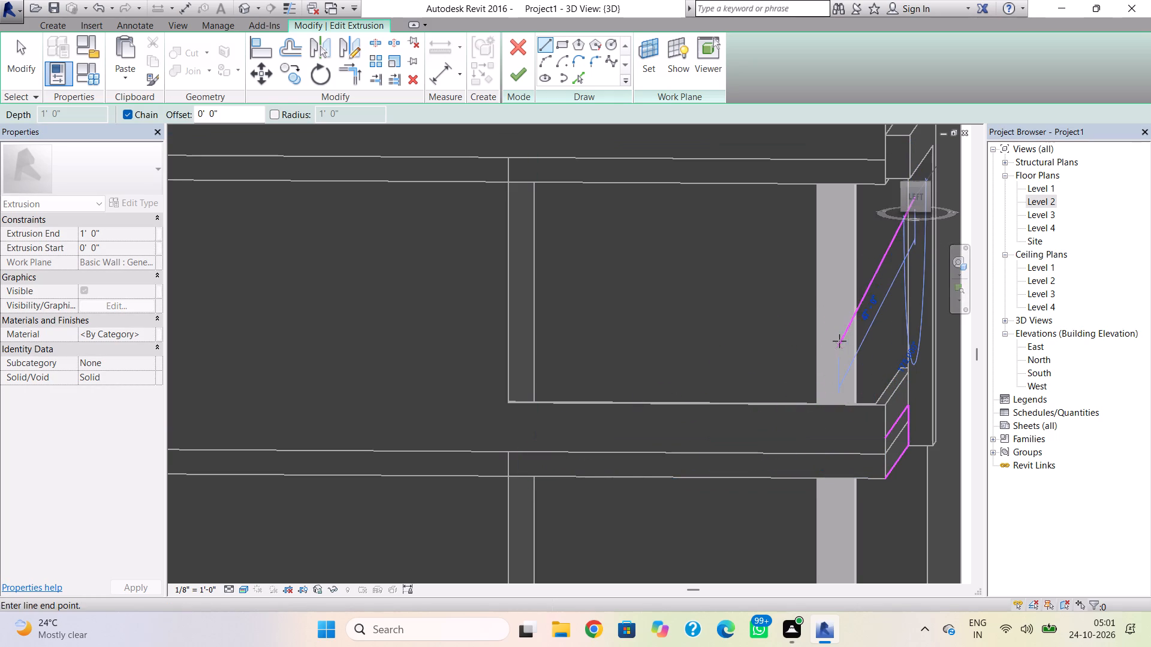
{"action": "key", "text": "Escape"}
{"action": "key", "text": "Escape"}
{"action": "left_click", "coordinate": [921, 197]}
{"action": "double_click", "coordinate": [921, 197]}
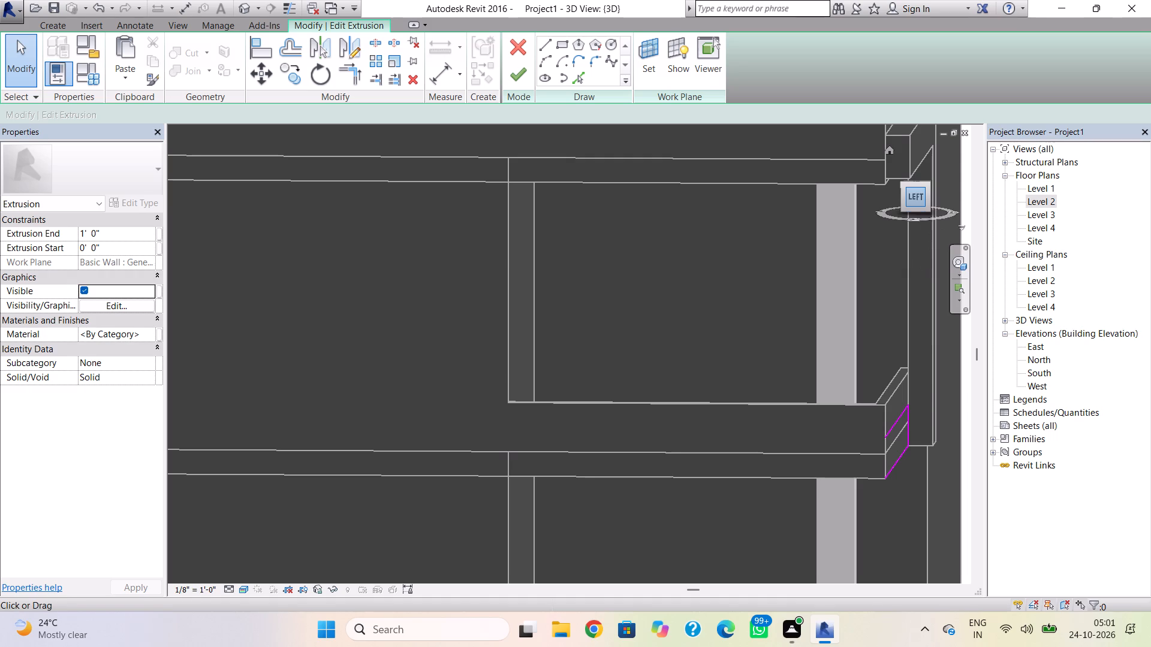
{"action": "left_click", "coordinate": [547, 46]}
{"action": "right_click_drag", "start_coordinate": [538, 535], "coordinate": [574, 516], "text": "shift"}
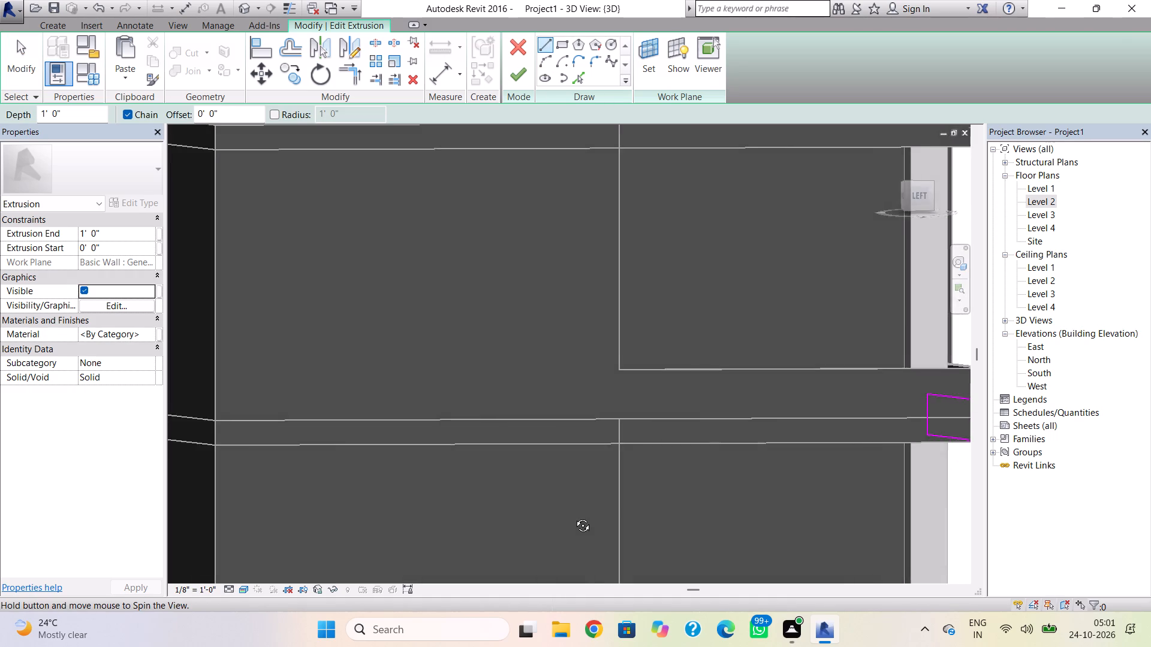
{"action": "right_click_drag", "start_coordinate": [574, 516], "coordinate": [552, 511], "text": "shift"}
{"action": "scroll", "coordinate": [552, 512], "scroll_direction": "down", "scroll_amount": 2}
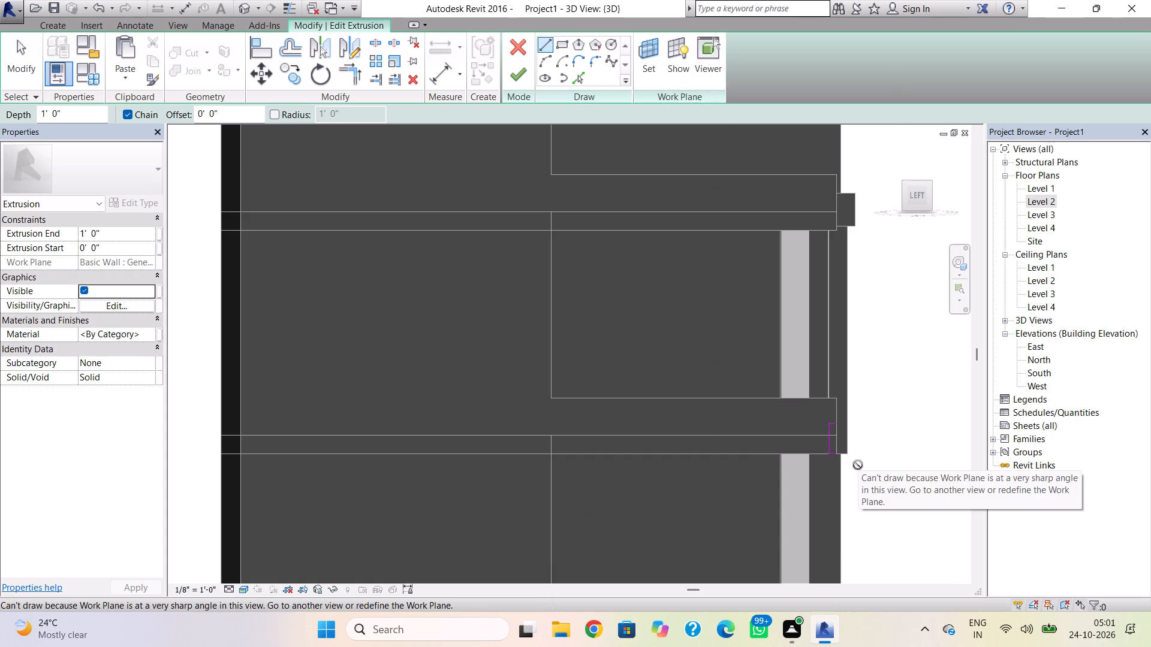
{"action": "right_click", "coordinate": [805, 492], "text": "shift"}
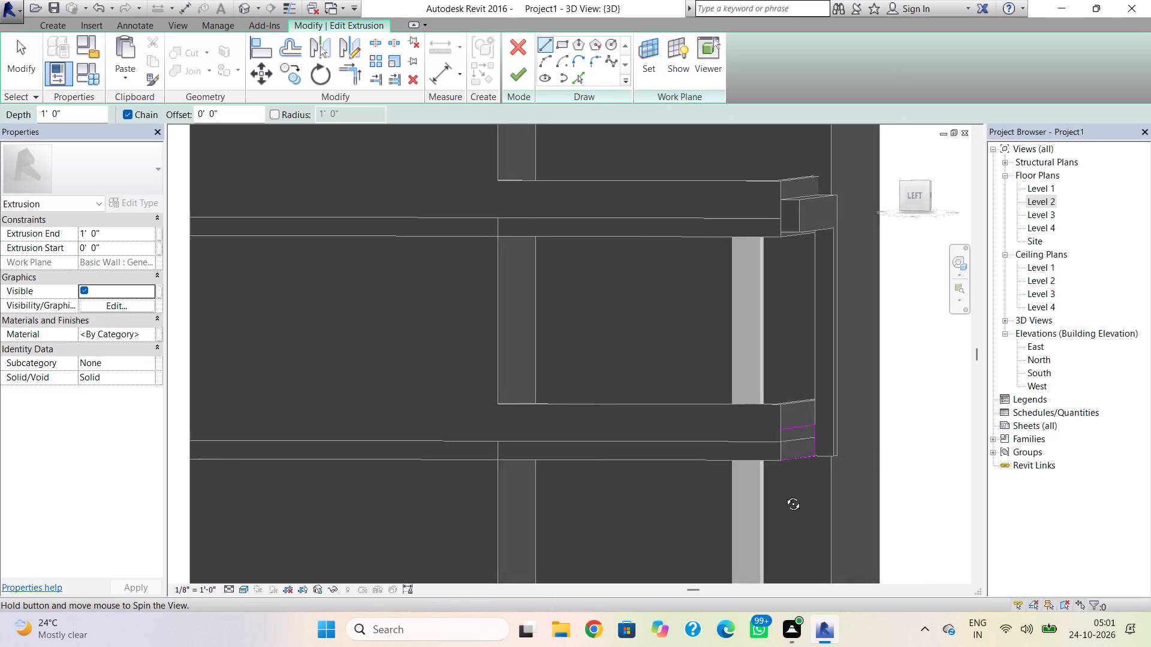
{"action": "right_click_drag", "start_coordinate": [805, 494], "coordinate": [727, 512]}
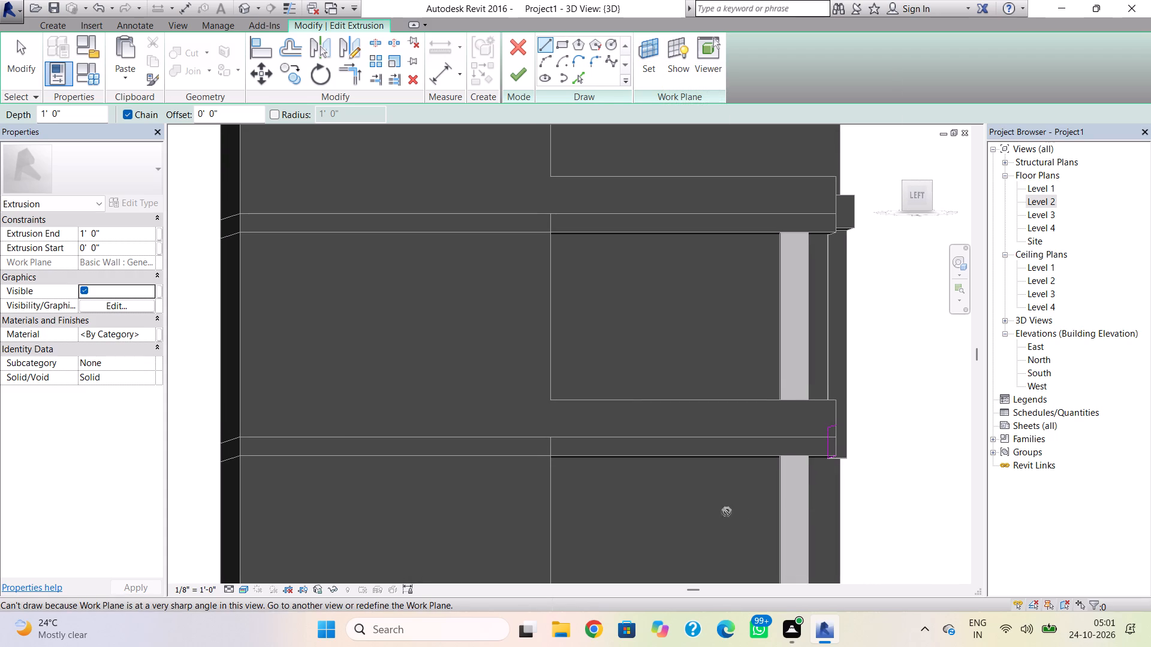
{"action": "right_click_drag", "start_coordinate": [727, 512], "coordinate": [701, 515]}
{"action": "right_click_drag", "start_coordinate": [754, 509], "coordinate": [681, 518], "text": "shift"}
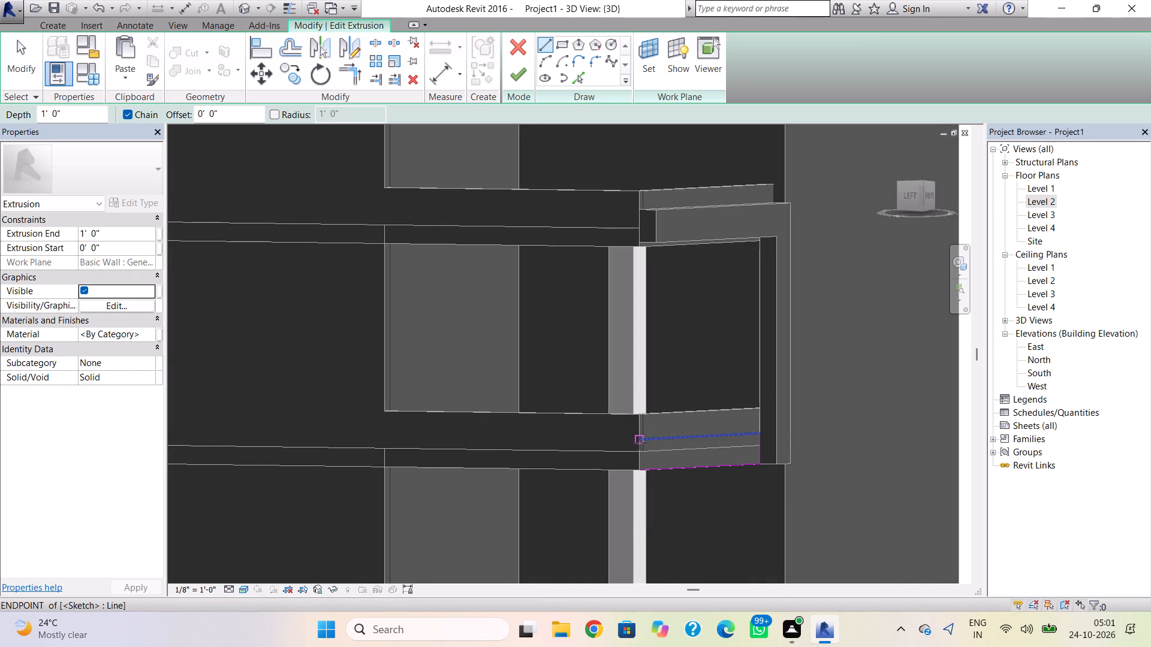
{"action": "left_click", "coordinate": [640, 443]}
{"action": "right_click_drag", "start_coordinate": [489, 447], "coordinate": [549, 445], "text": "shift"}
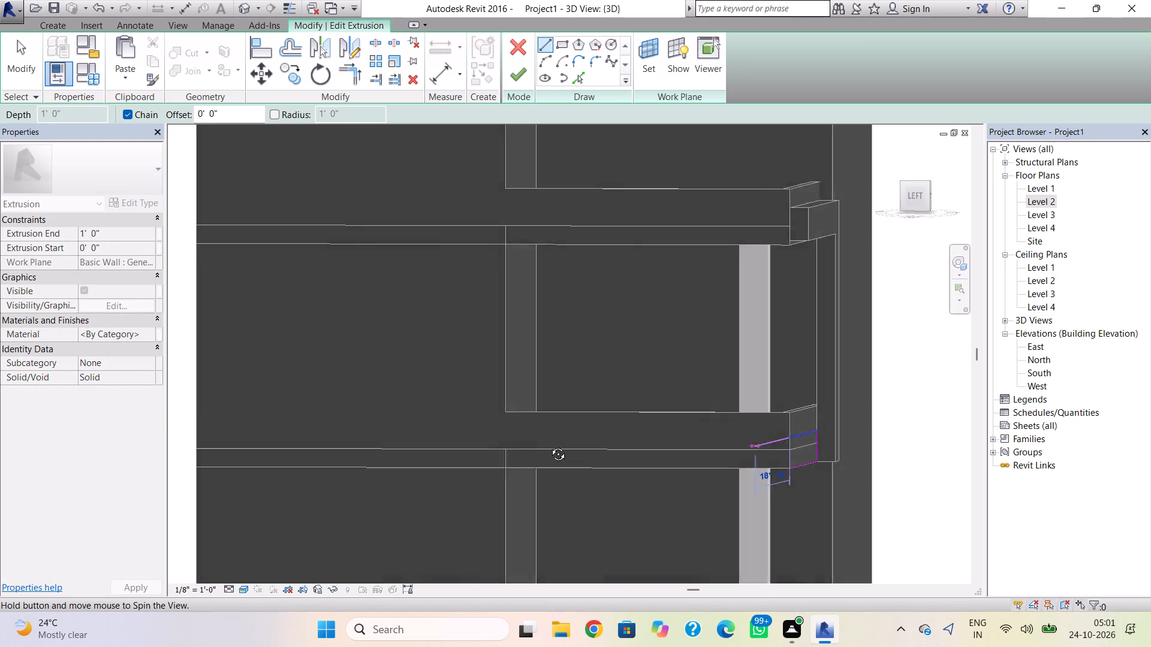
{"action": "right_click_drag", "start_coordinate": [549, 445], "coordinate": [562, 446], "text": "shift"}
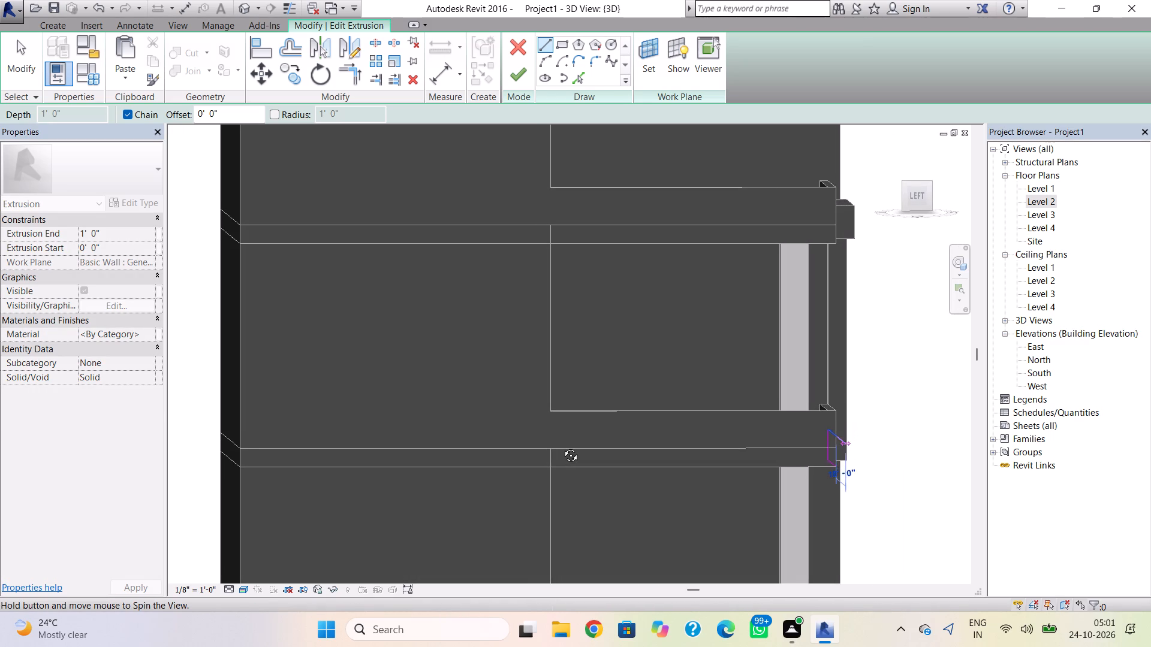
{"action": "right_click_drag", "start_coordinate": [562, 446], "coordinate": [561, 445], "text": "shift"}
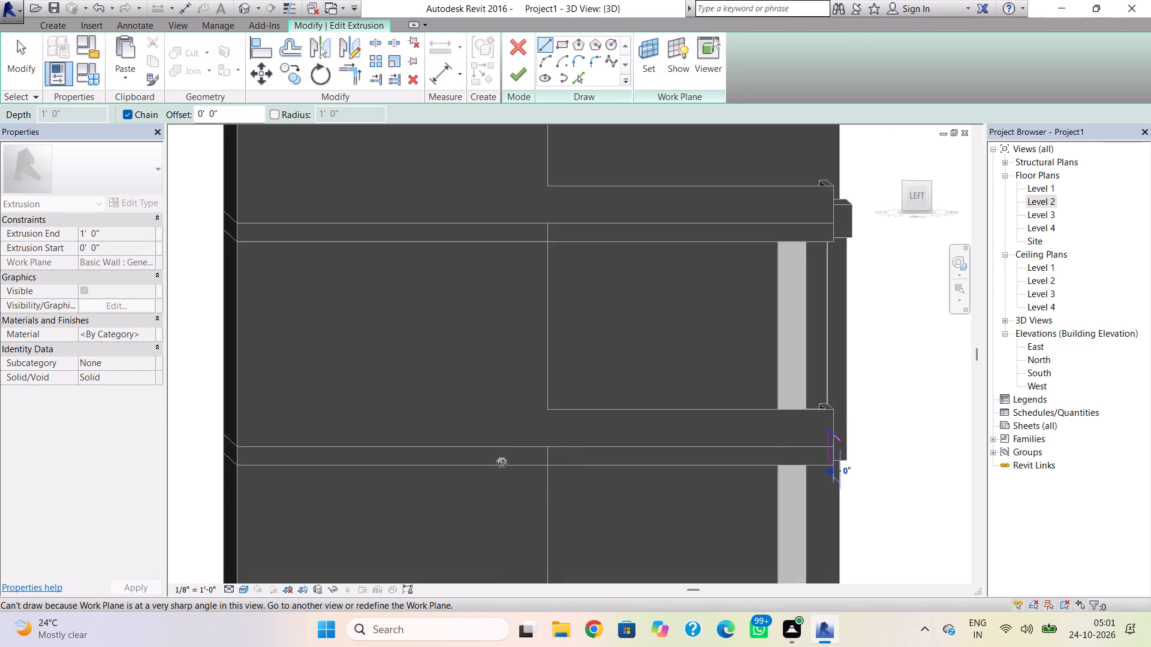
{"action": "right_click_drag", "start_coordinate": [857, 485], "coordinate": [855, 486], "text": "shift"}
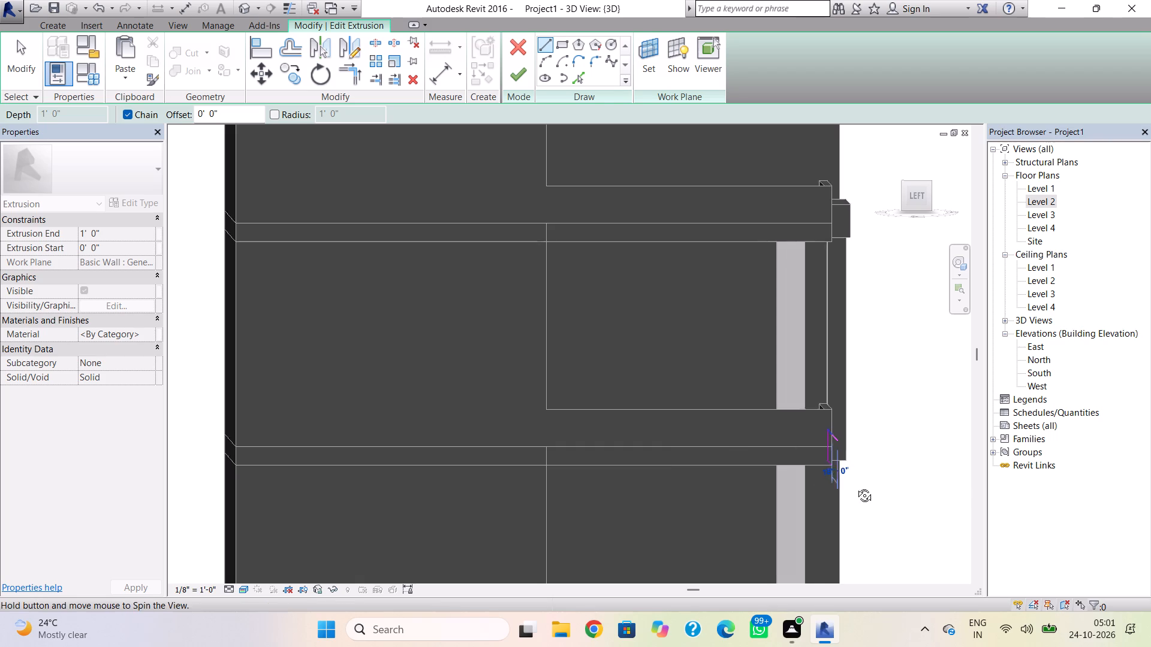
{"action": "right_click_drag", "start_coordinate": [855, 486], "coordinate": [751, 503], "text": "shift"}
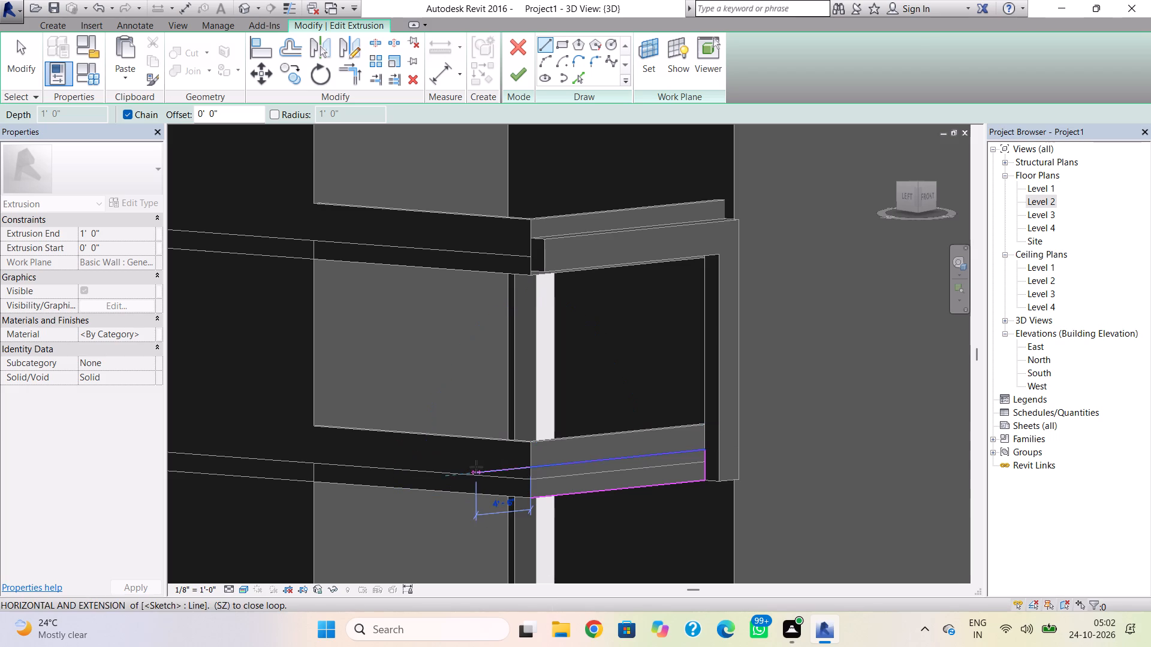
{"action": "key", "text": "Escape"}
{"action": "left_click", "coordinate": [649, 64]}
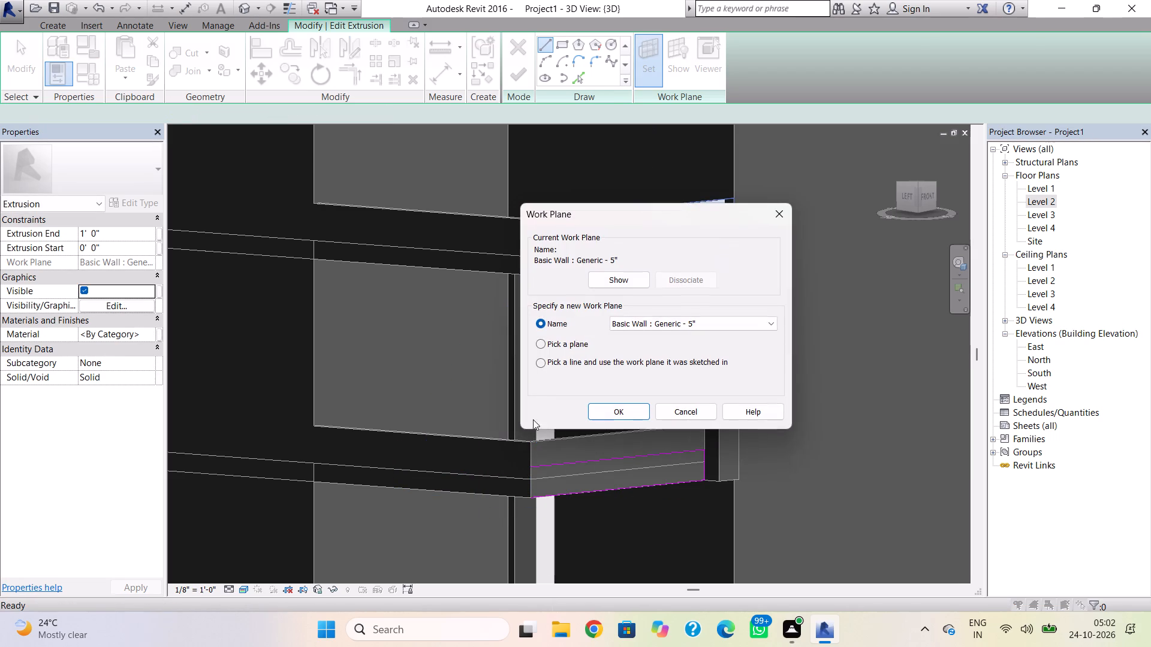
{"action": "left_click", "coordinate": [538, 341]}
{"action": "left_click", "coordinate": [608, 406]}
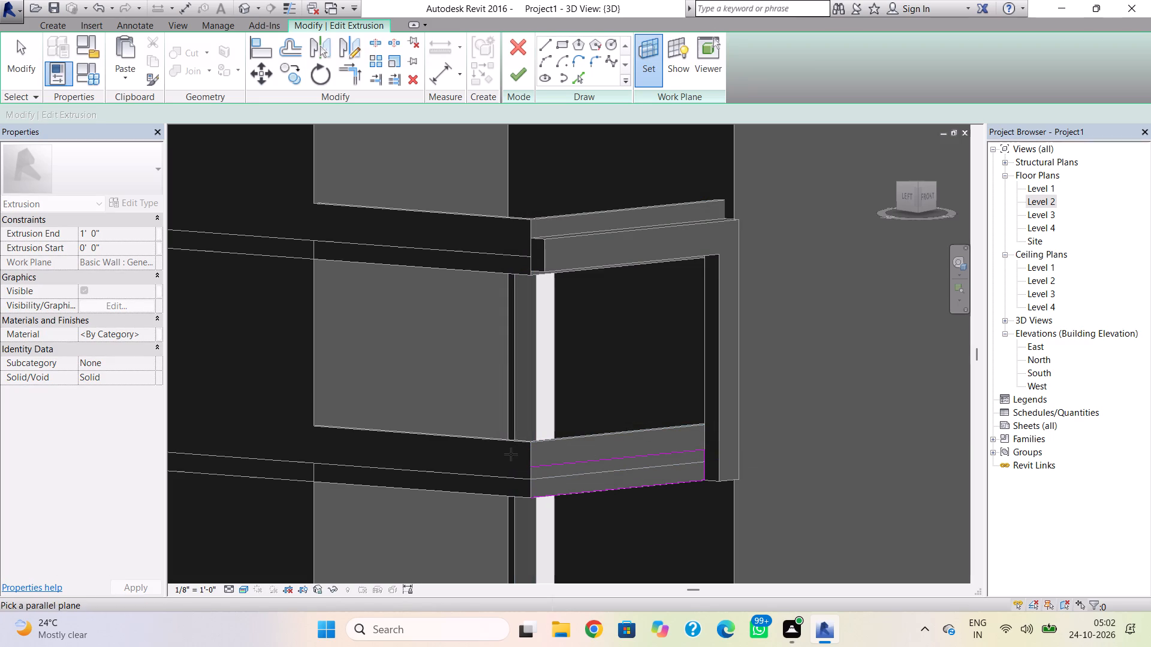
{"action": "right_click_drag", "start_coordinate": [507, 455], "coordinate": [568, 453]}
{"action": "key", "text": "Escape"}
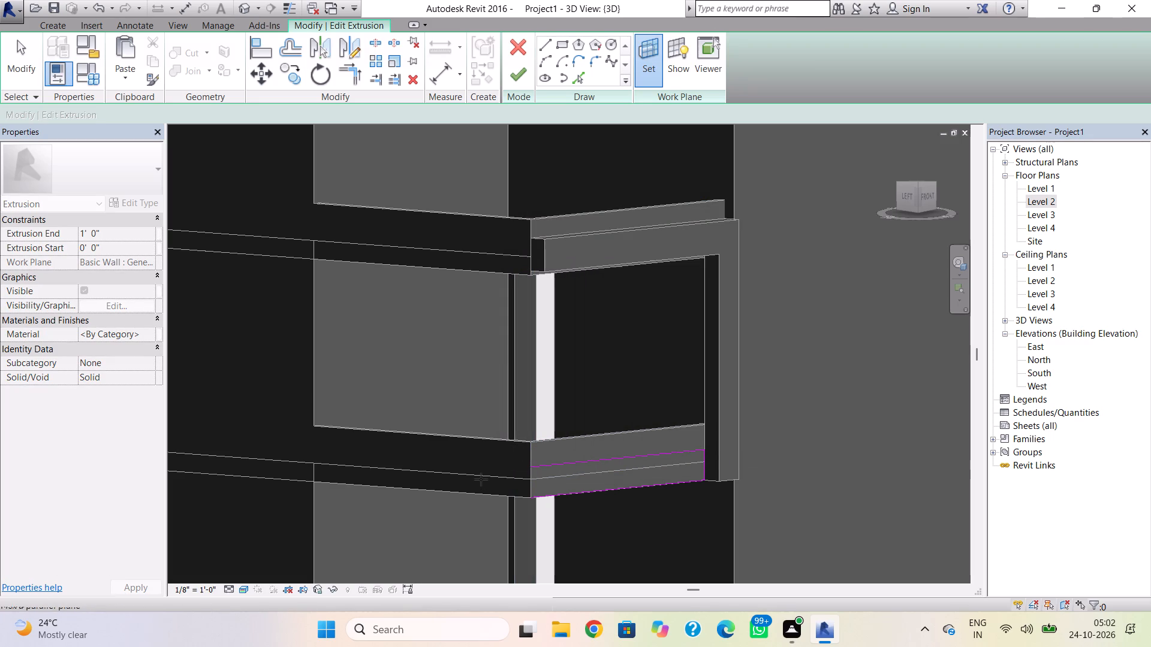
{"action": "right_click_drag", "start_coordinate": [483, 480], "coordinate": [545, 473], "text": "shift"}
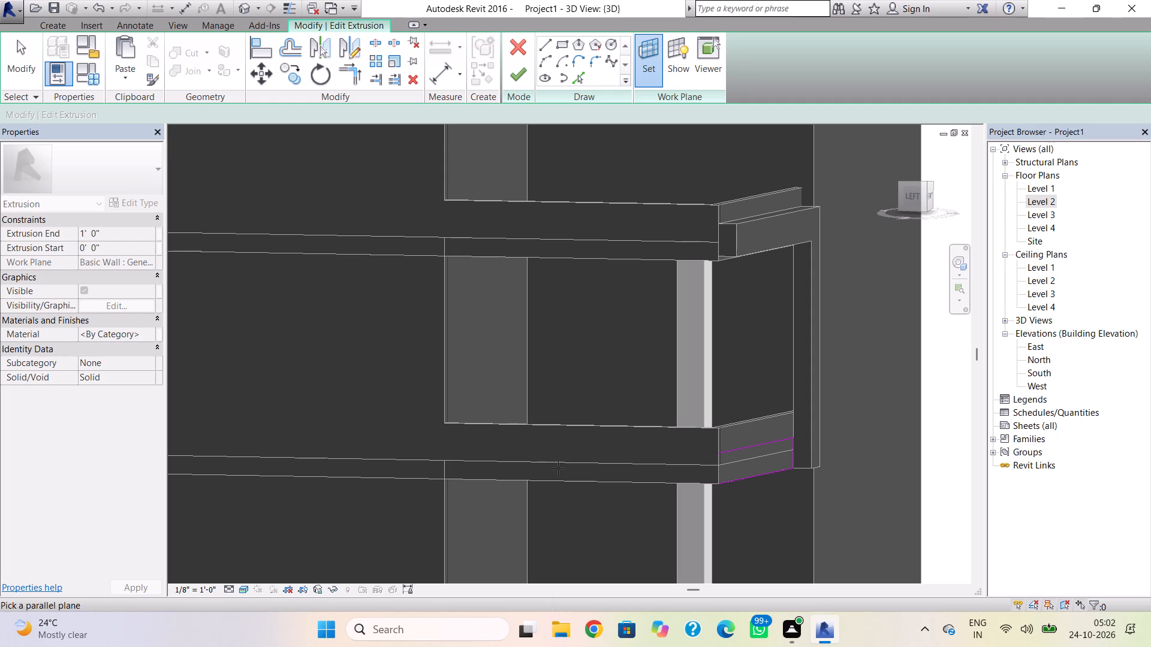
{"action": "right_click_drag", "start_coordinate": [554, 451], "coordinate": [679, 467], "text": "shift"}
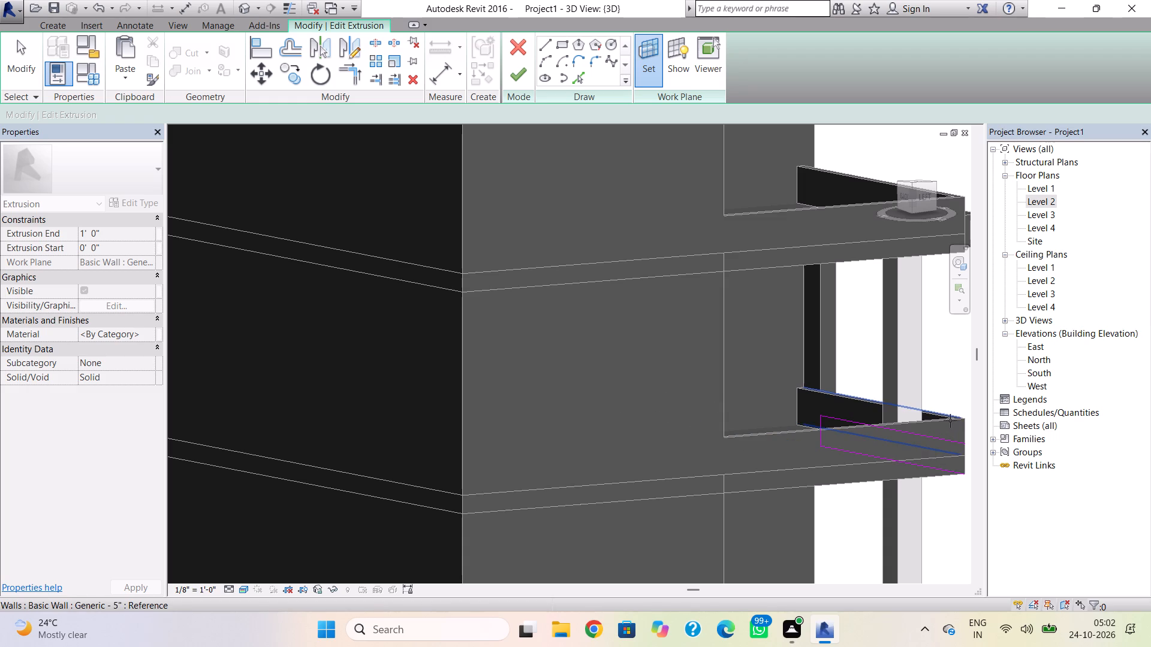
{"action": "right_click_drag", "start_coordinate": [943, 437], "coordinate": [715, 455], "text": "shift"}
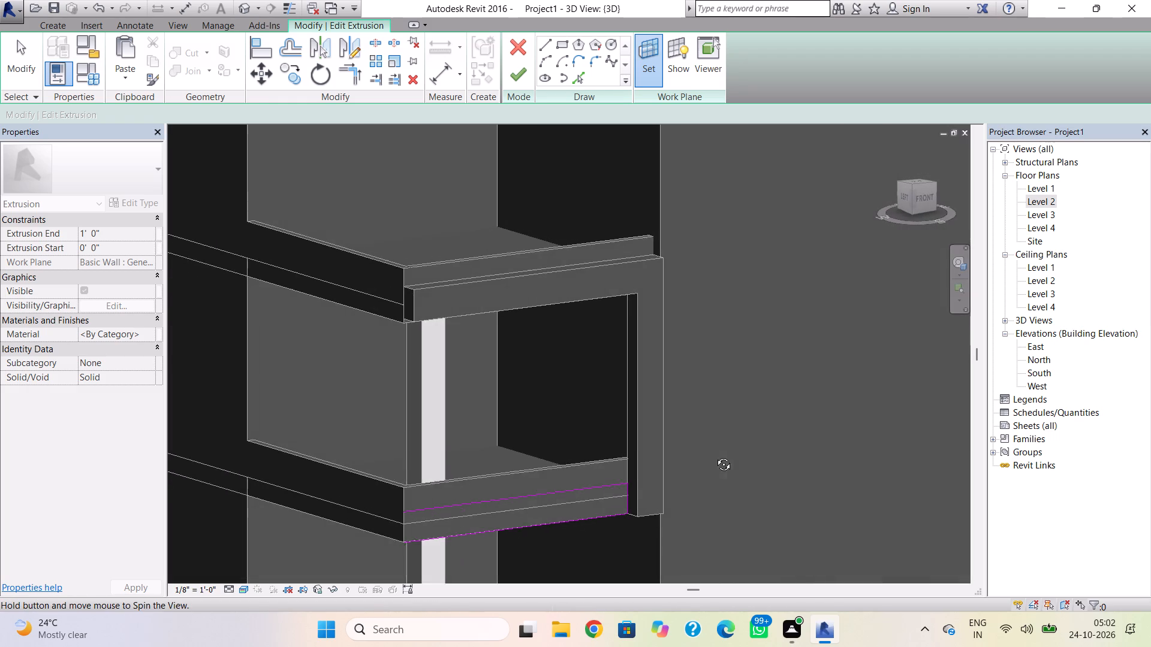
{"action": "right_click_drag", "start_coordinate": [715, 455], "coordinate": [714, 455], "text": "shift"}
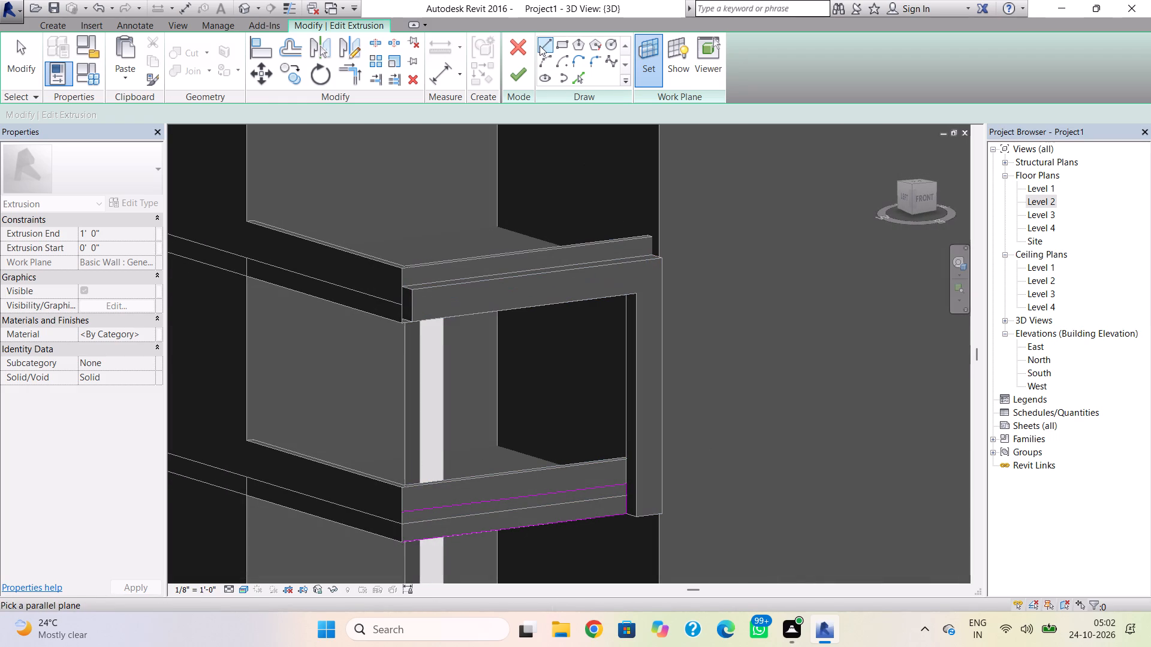
Close the band sketch with a vertical line at the building's front-left corner and finish editing the extrusion.
{"action": "left_click", "coordinate": [540, 46]}
{"action": "left_click", "coordinate": [402, 511]}
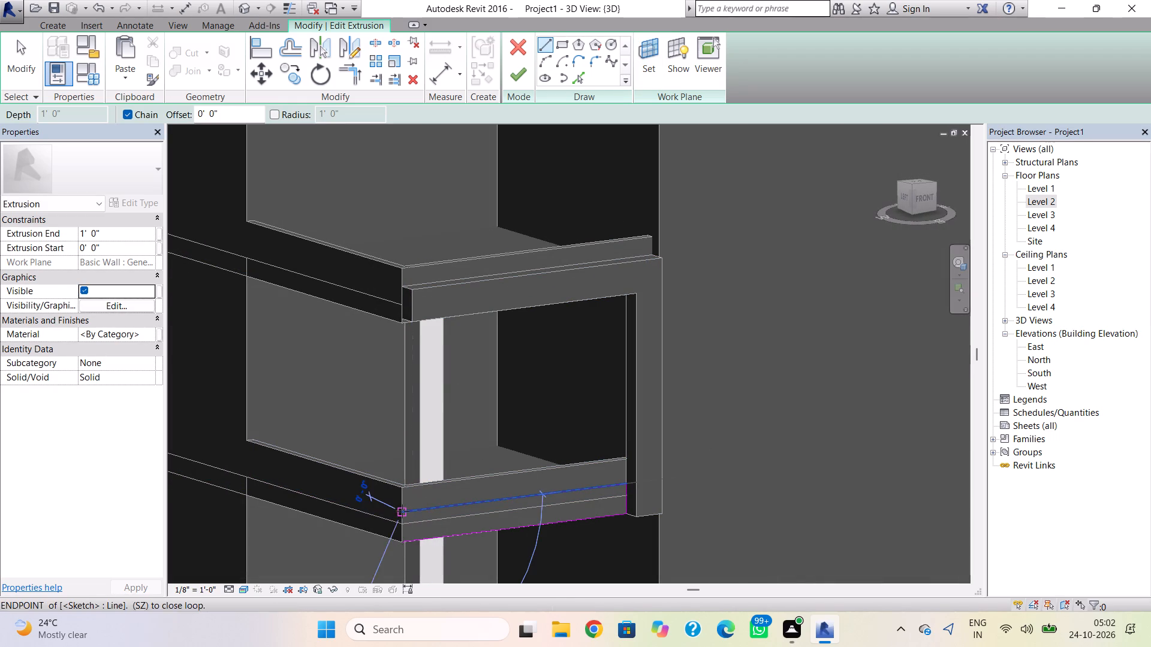
{"action": "left_click", "coordinate": [401, 544]}
{"action": "key", "text": "Escape"}
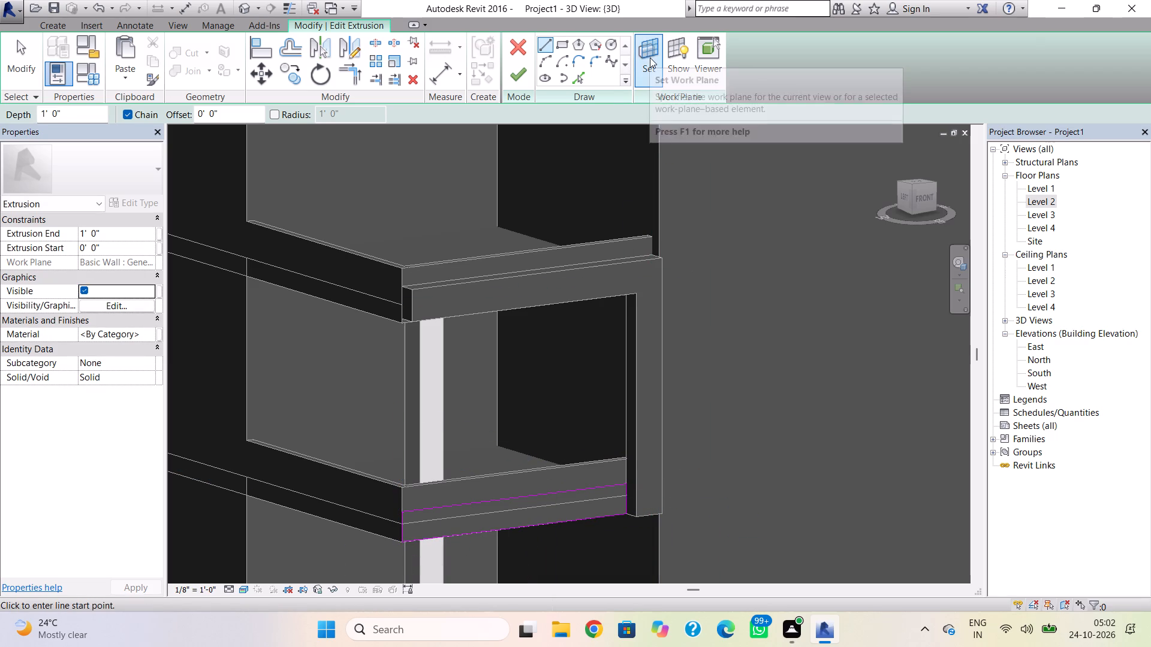
{"action": "left_click", "coordinate": [521, 78]}
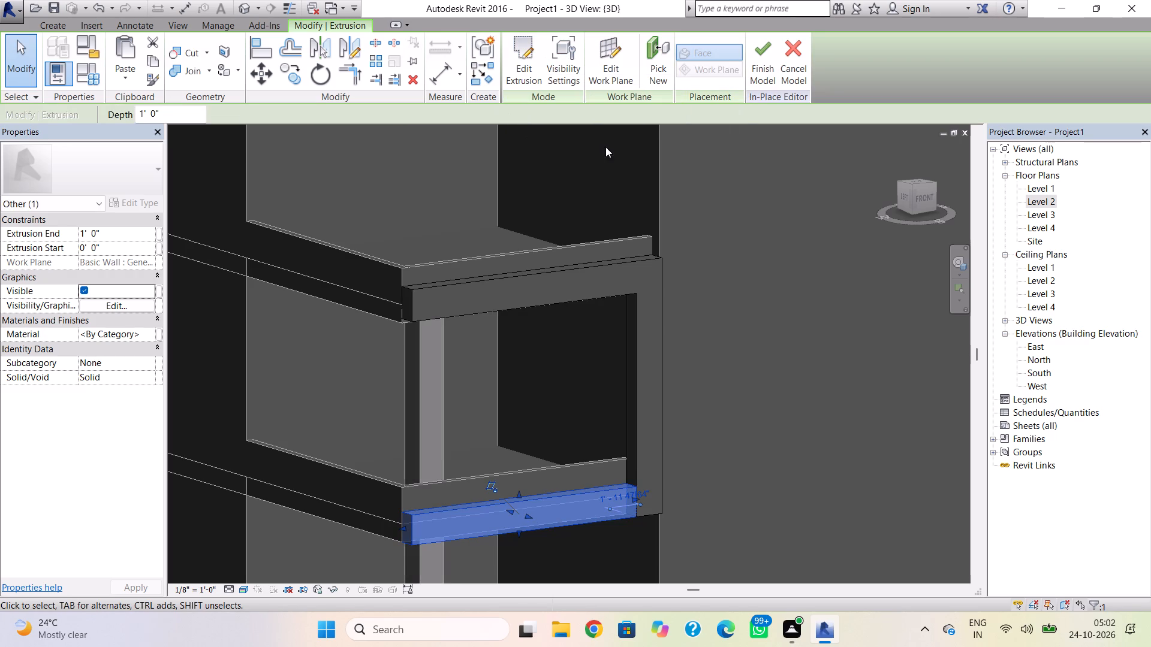
Set the work plane by picking the building's left-side face at the lower slab edge.
{"action": "left_click", "coordinate": [44, 24]}
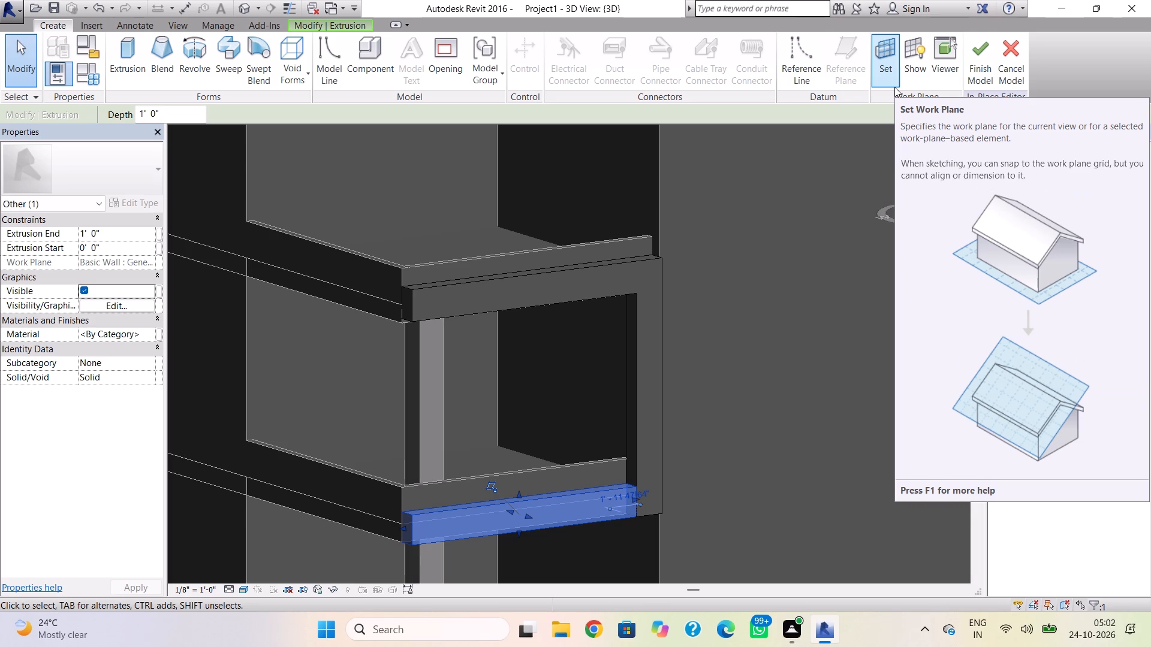
{"action": "left_click", "coordinate": [891, 64]}
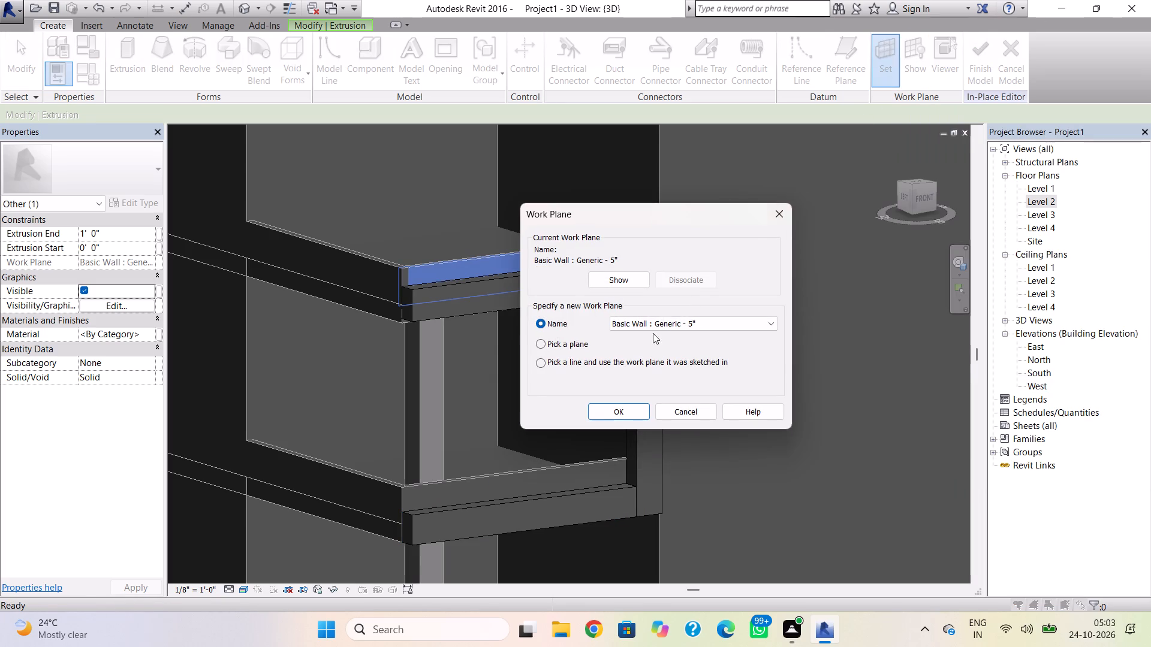
{"action": "left_click", "coordinate": [540, 341]}
{"action": "left_click", "coordinate": [614, 406]}
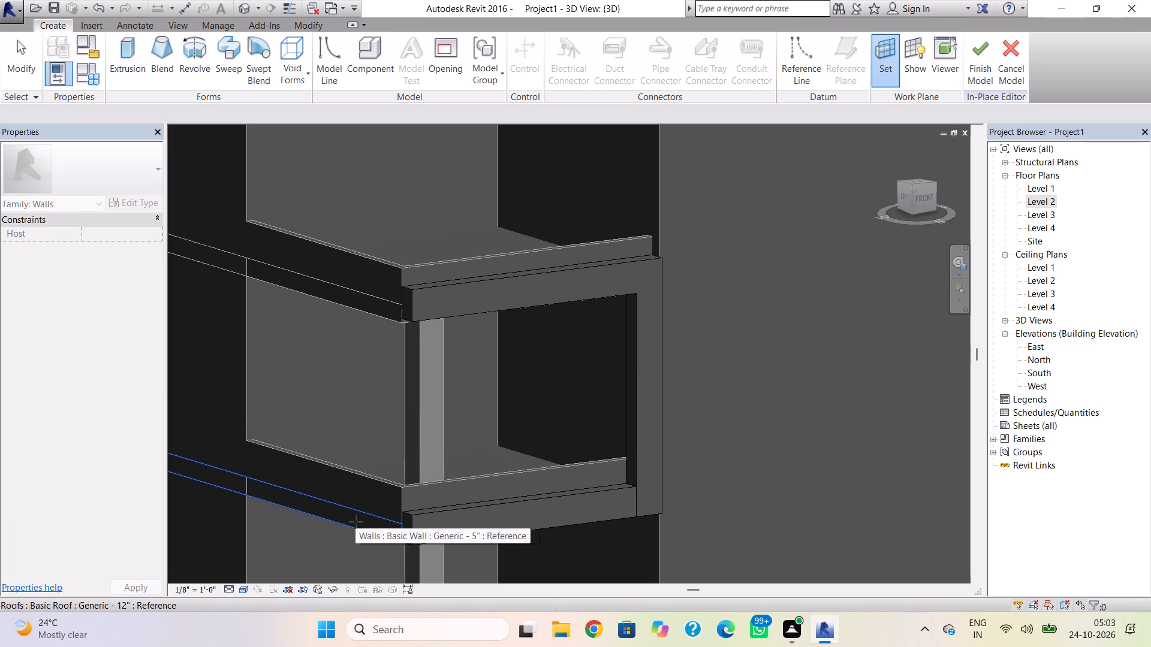
{"action": "middle_click_drag", "start_coordinate": [355, 522], "coordinate": [382, 514]}
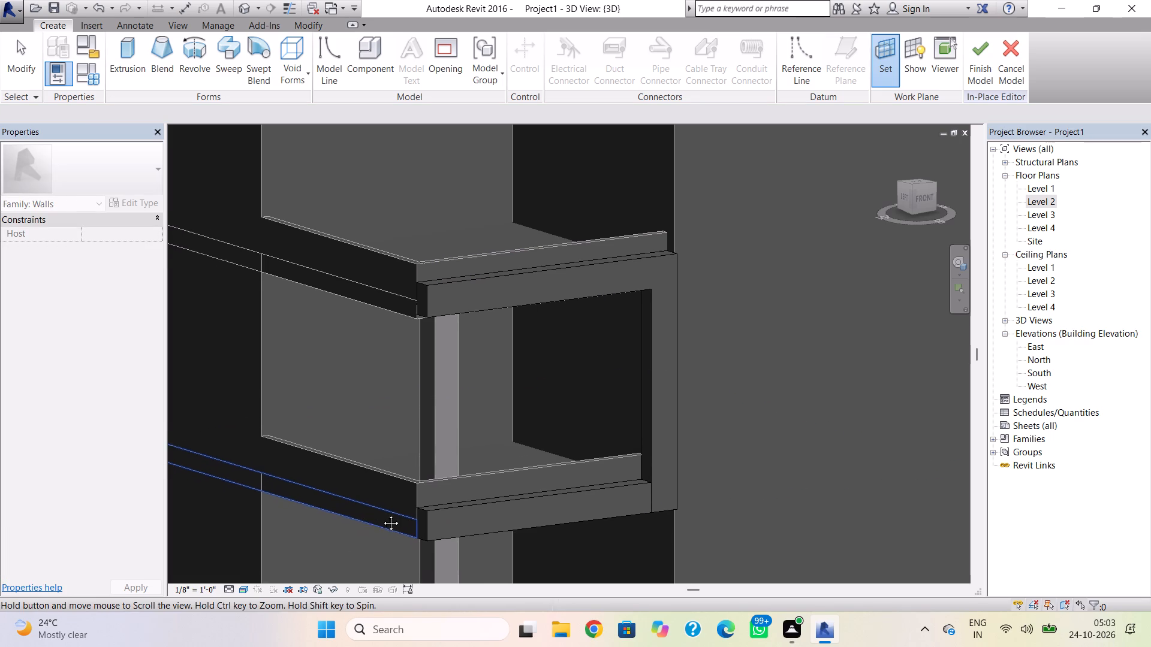
{"action": "middle_click_drag", "start_coordinate": [382, 514], "coordinate": [405, 509]}
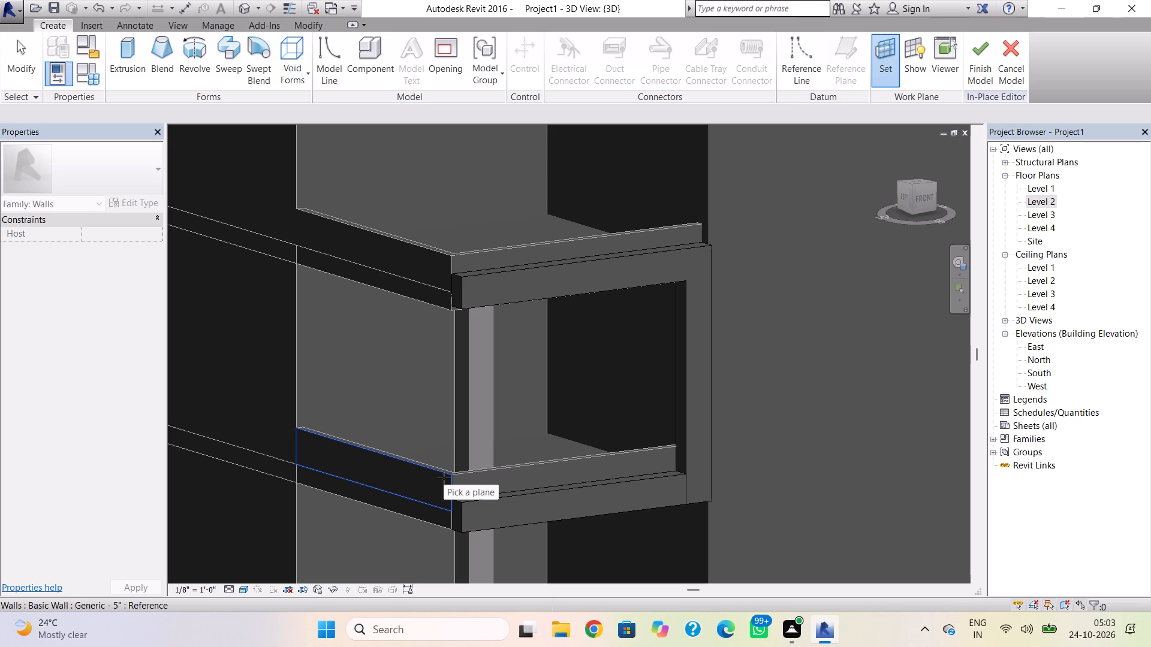
{"action": "left_click", "coordinate": [437, 509]}
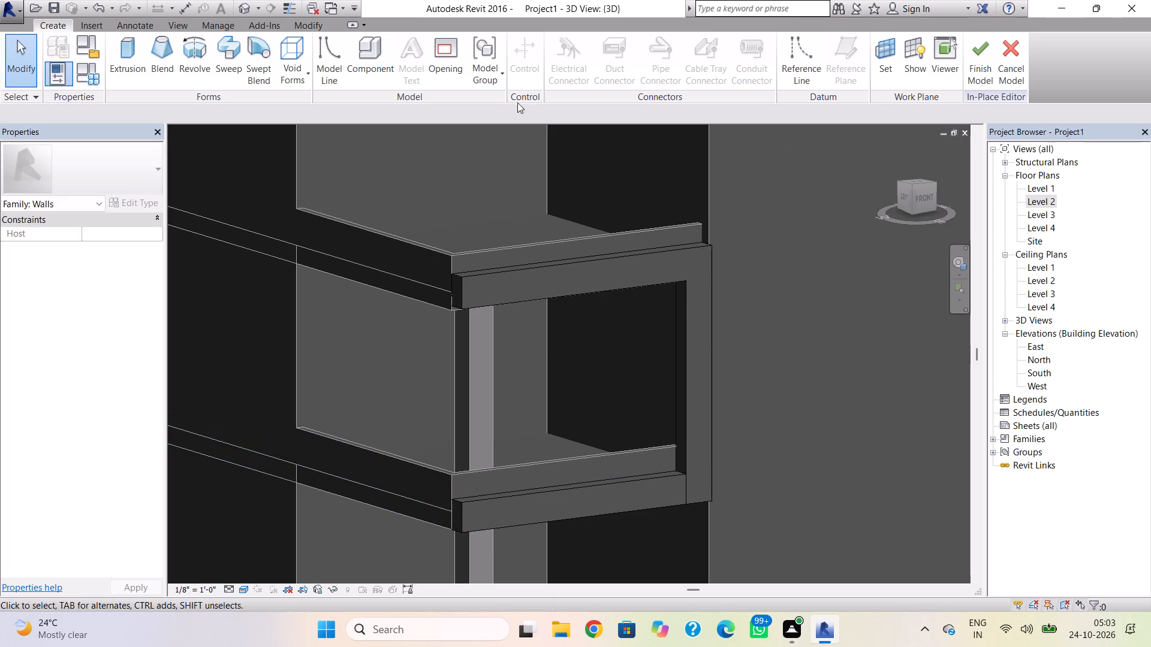
Start a 1' deep extrusion and outline a closed band along the left side's lower slab edge, from the front band's outer face to the 8" wall.
{"action": "left_click", "coordinate": [138, 61]}
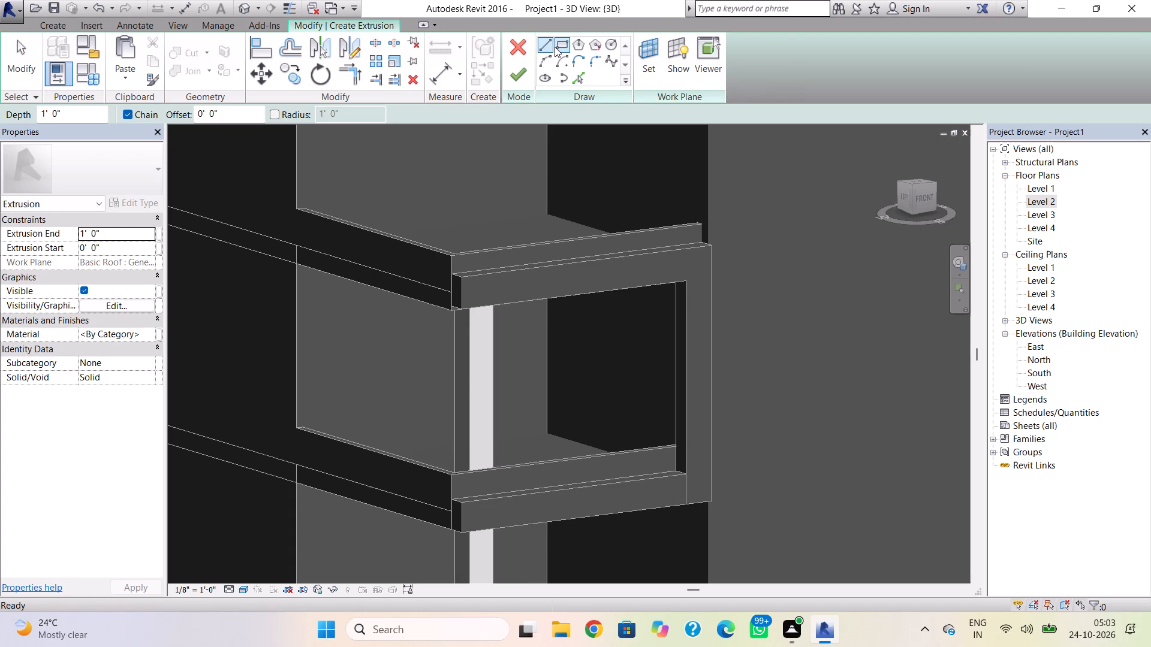
{"action": "key", "text": "Escape"}
{"action": "key", "text": "Escape"}
{"action": "left_click", "coordinate": [459, 515]}
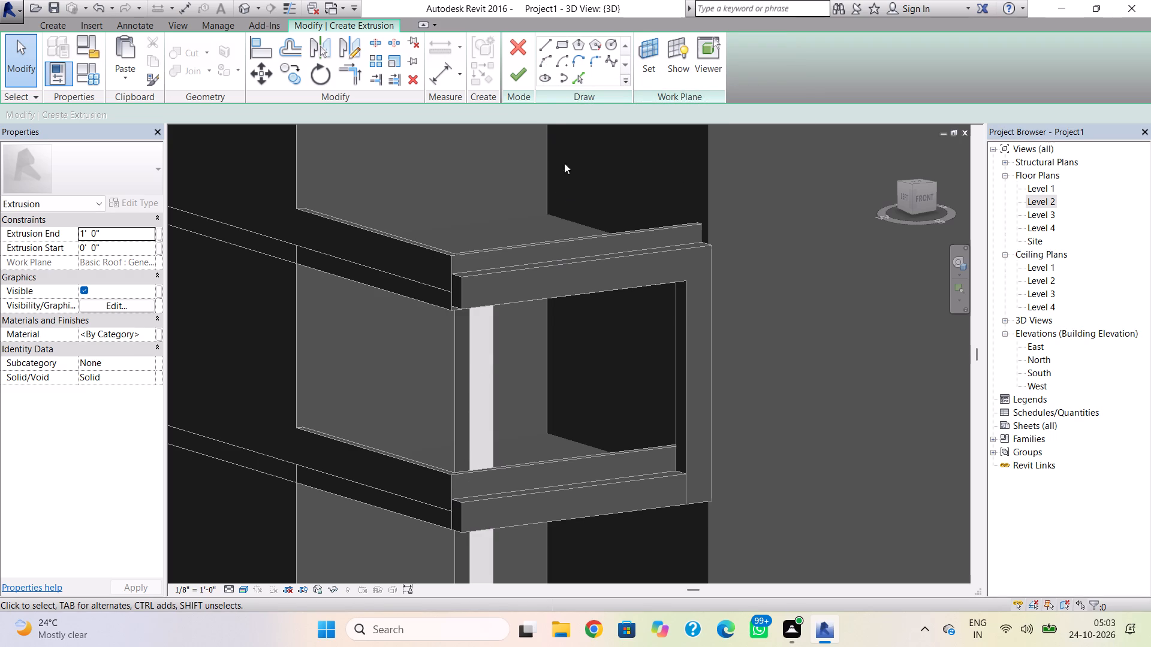
{"action": "left_click", "coordinate": [548, 44]}
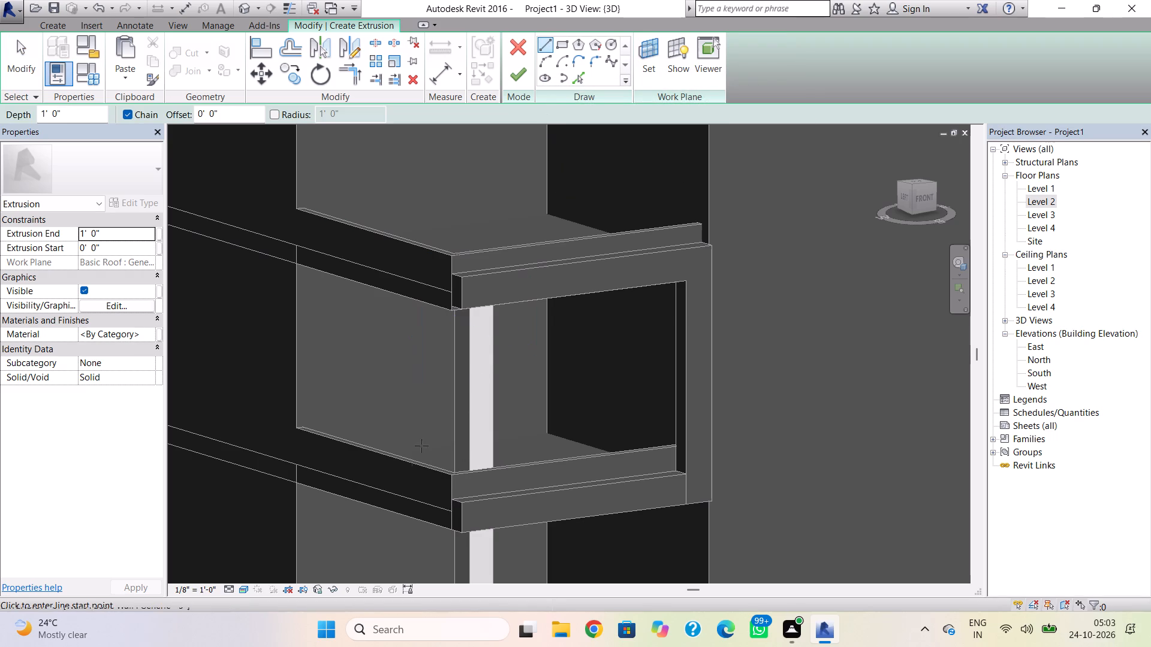
{"action": "right_click_drag", "start_coordinate": [393, 474], "coordinate": [526, 464], "text": "shift"}
{"action": "right_click_drag", "start_coordinate": [540, 461], "coordinate": [577, 452], "text": "shift"}
{"action": "middle_click_drag", "start_coordinate": [578, 450], "coordinate": [459, 422]}
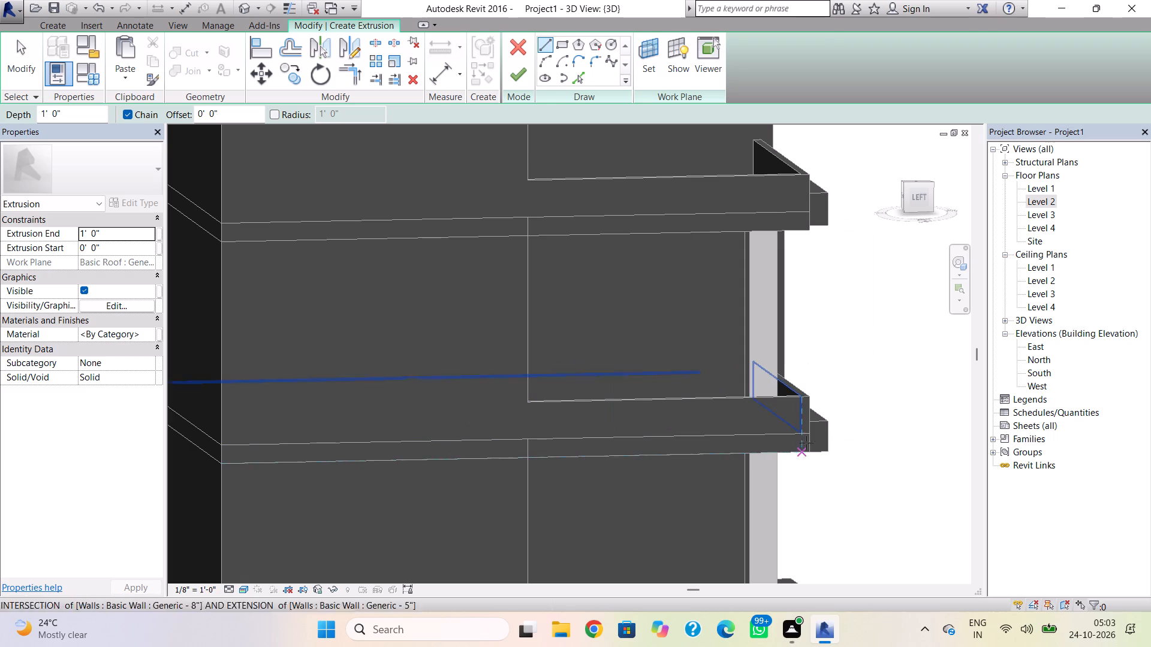
{"action": "left_click", "coordinate": [834, 426]}
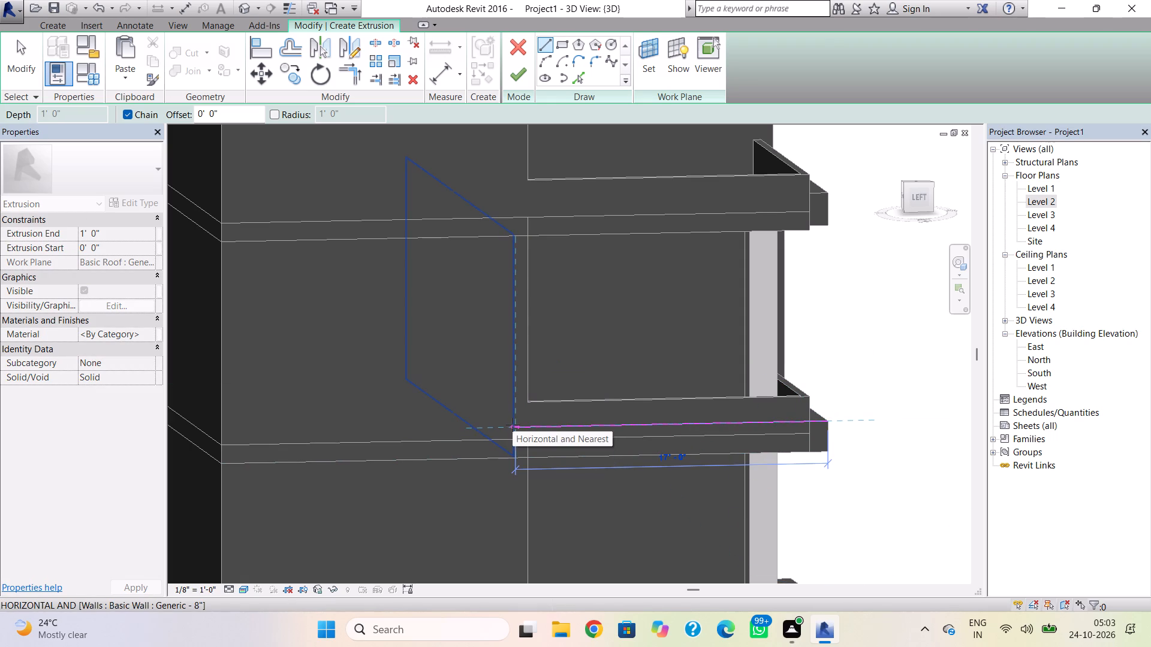
{"action": "left_click", "coordinate": [513, 425]}
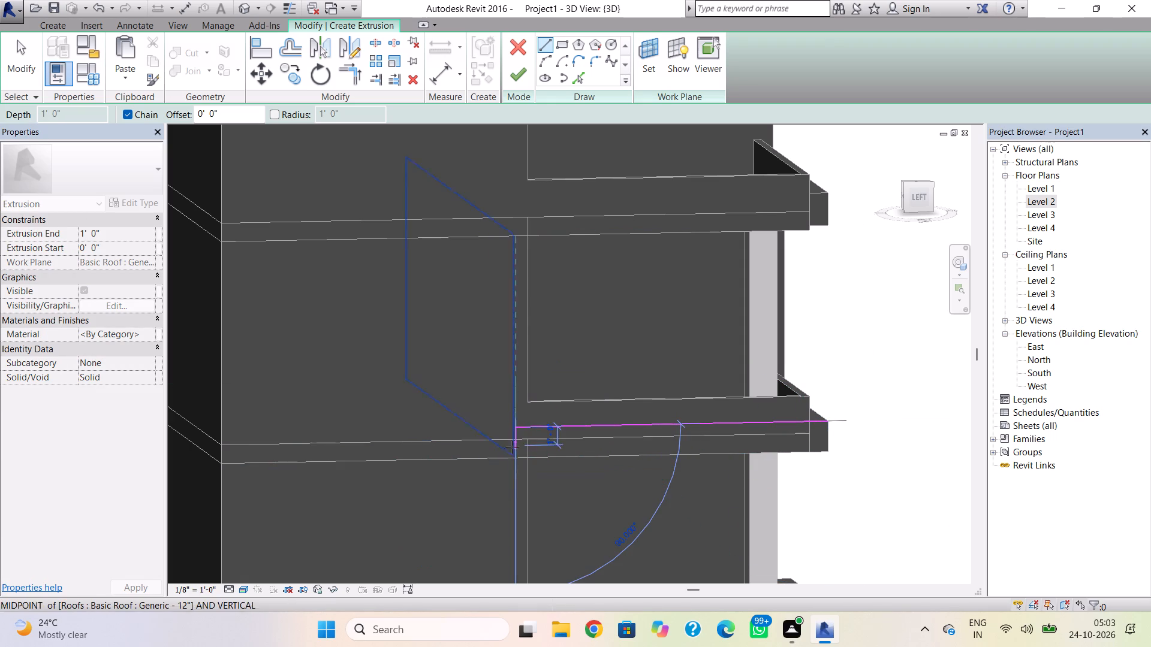
{"action": "left_click", "coordinate": [515, 459]}
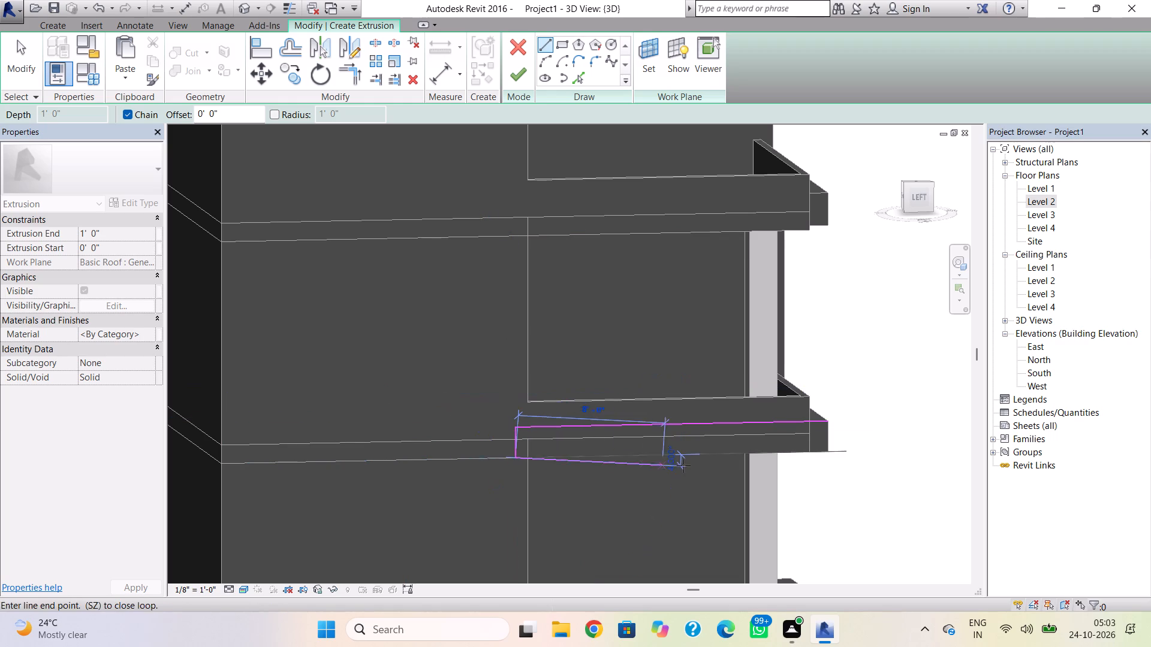
{"action": "left_click", "coordinate": [834, 455]}
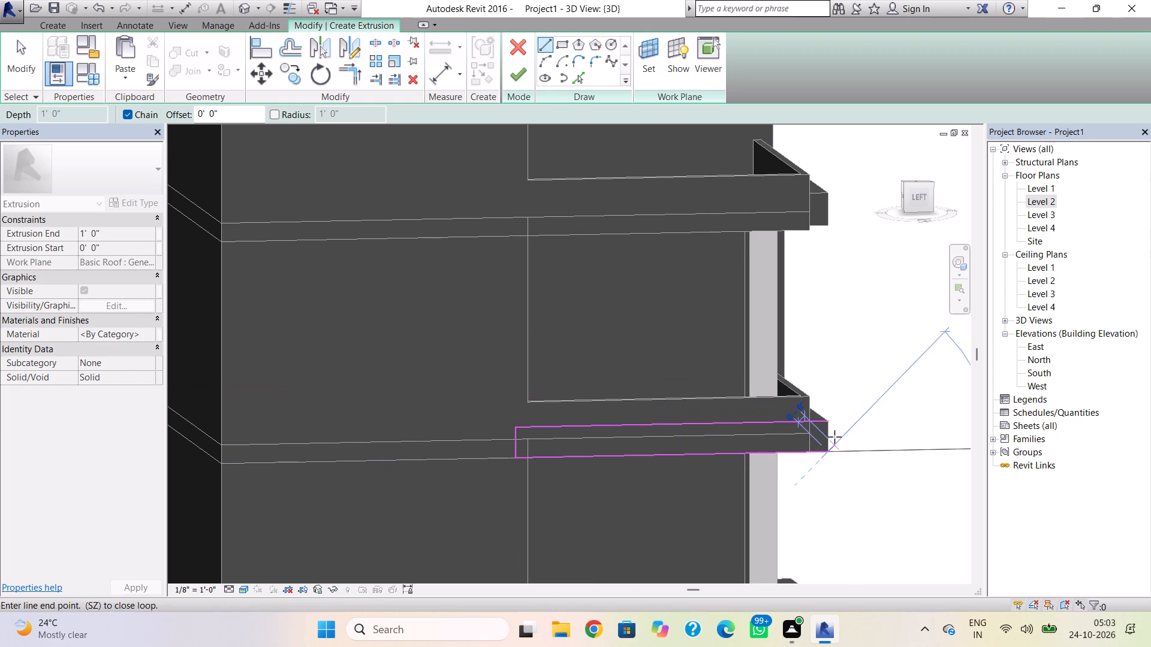
{"action": "left_click", "coordinate": [829, 423]}
{"action": "key", "text": "Escape"}
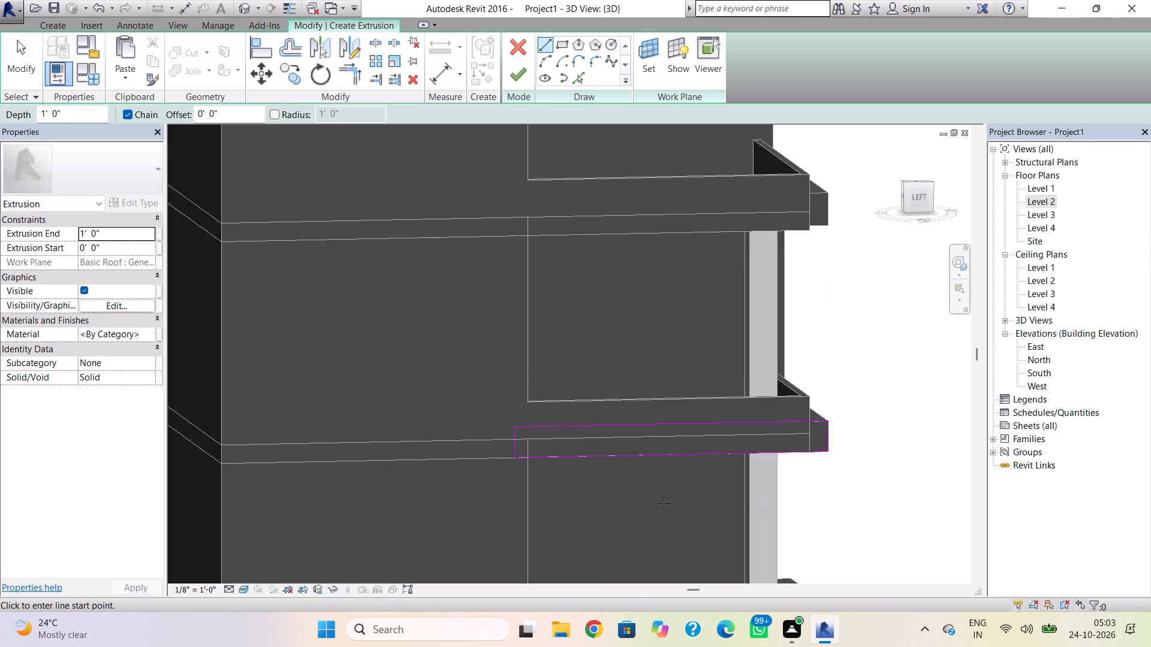
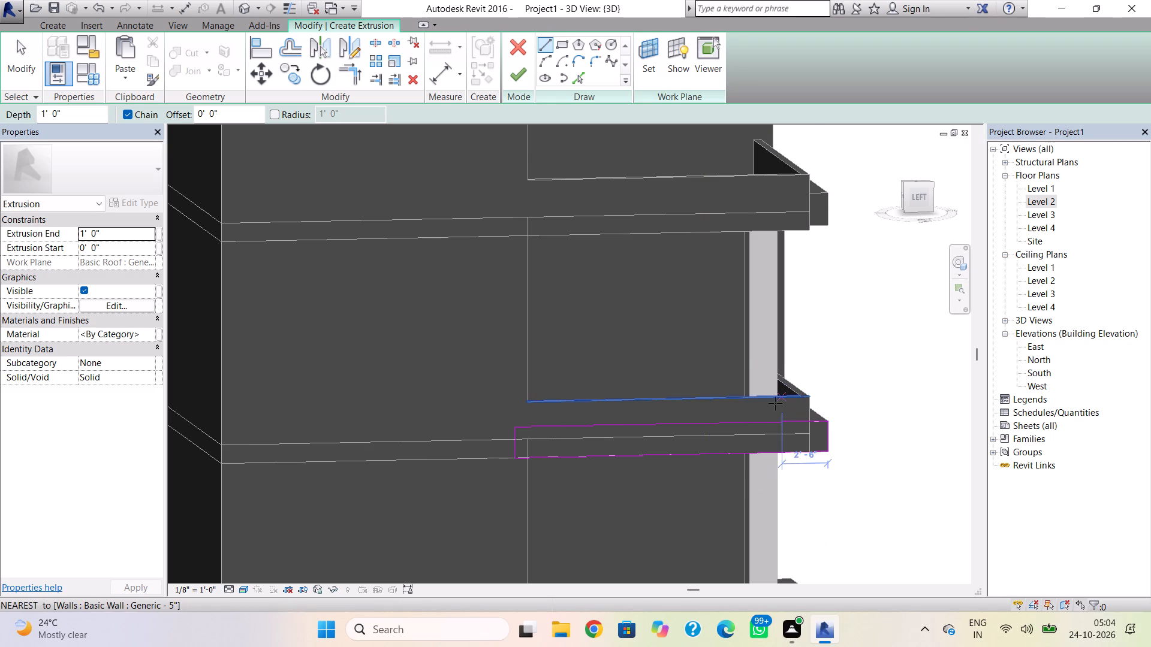
Move the sketched band's vertical end line toward the building's rear until the band is about 21'-10" long.
{"action": "key", "text": "Escape"}
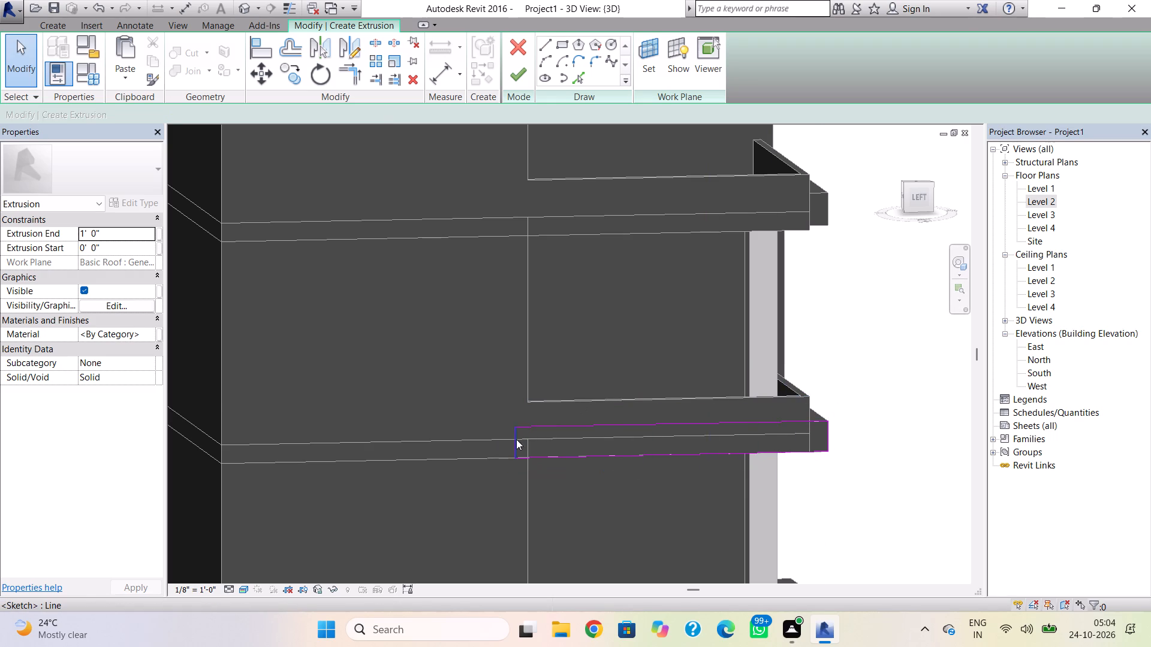
{"action": "left_click", "coordinate": [517, 439]}
{"action": "key", "text": "Left"}
{"action": "key", "text": "Left"}
{"action": "key", "text": "Left"}
{"action": "key", "text": "Left"}
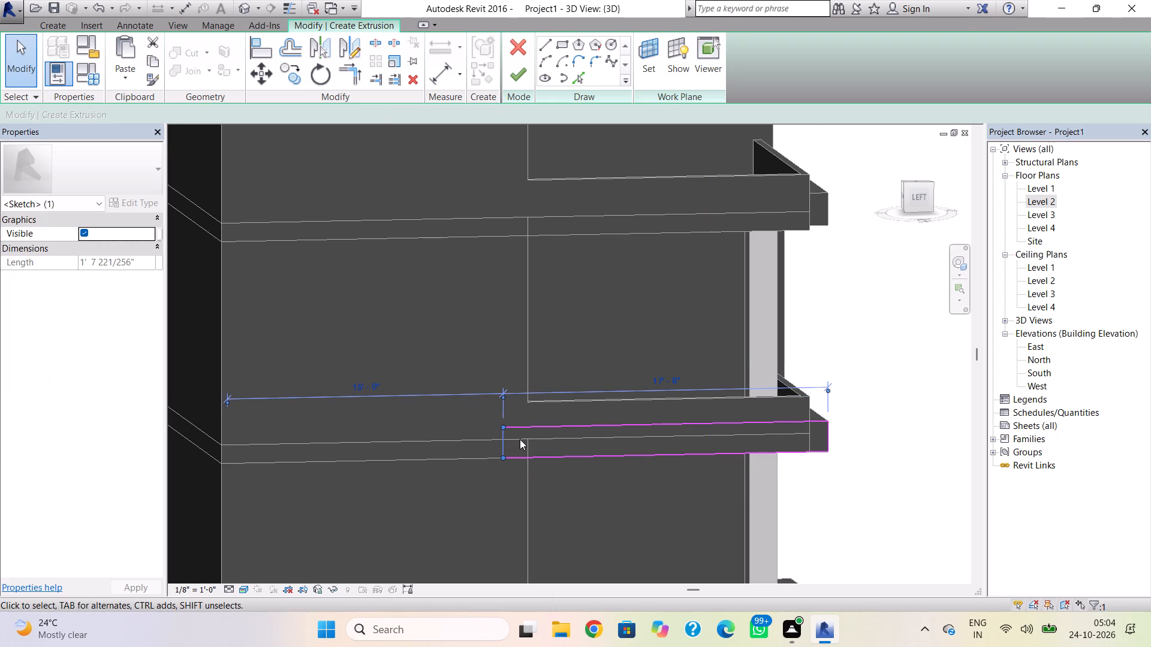
{"action": "key", "text": "Left"}
{"action": "key", "text": "Left"}
{"action": "key", "text": "Left"}
{"action": "key", "text": "Left"}
{"action": "key", "text": "Left"}
{"action": "key", "text": "Left"}
{"action": "key", "text": "Left"}
{"action": "key", "text": "Left"}
{"action": "key", "text": "Left"}
{"action": "key", "text": "Left"}
{"action": "key", "text": "Left"}
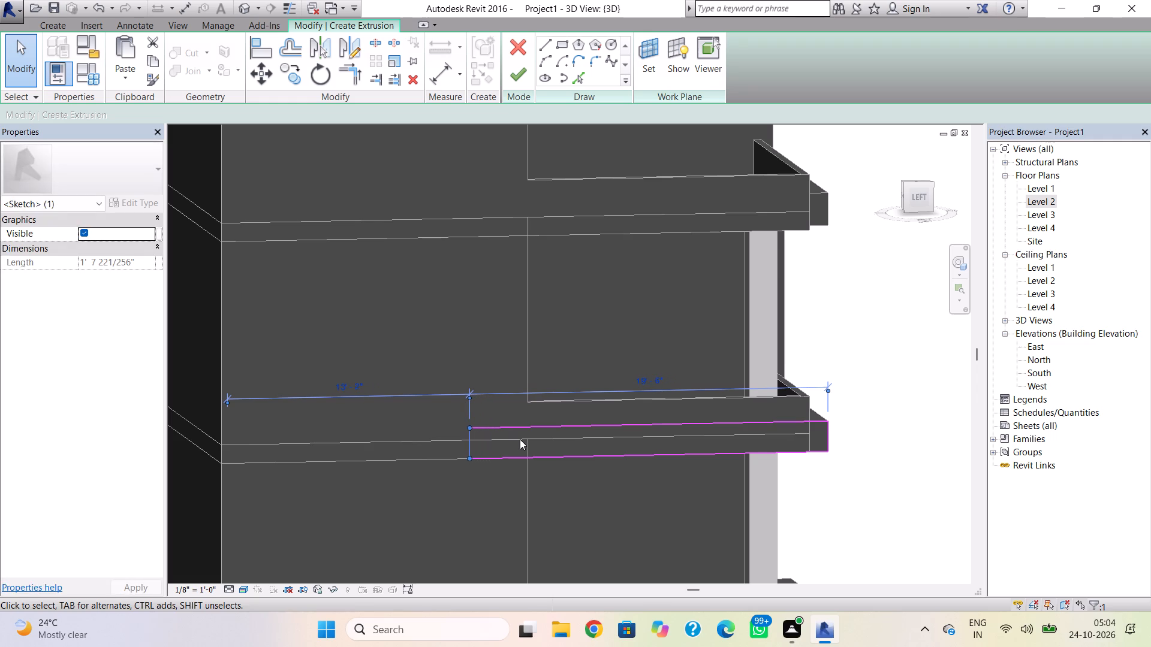
{"action": "key", "text": "Left"}
{"action": "key", "text": "Left"}
{"action": "key", "text": "Left"}
{"action": "key", "text": "Left"}
{"action": "key", "text": "Left"}
{"action": "key", "text": "Left"}
{"action": "key", "text": "Left"}
{"action": "key", "text": "Left"}
{"action": "key", "text": "Left"}
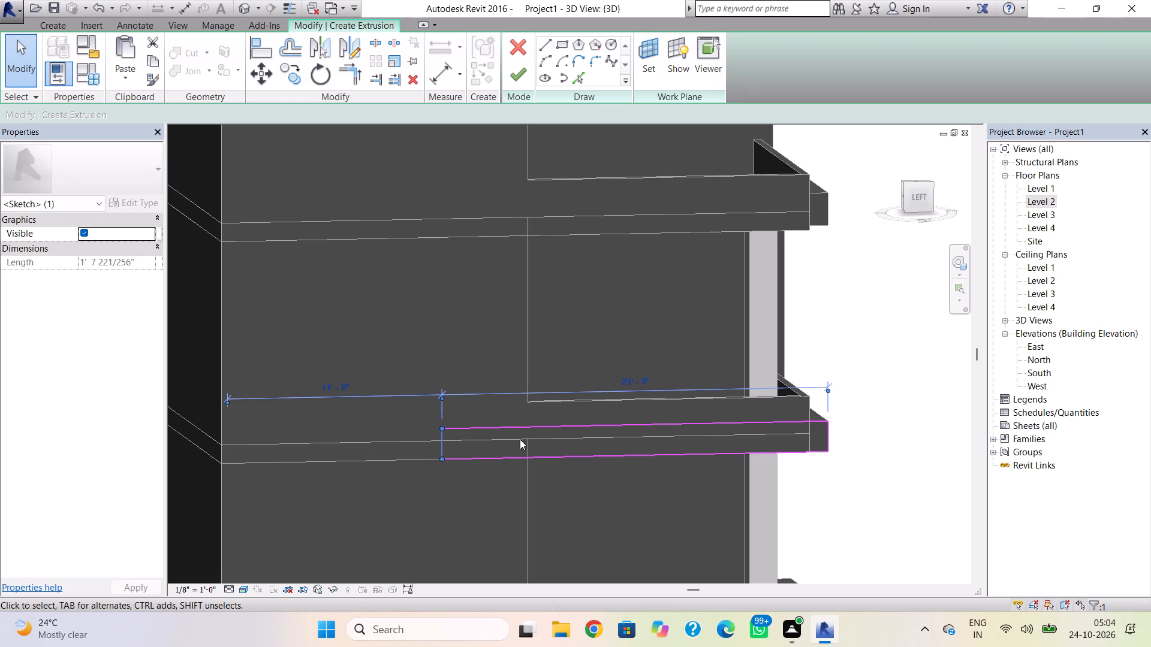
{"action": "key", "text": "Left"}
{"action": "key", "text": "Left"}
{"action": "key", "text": "Left"}
{"action": "key", "text": "Left"}
{"action": "key", "text": "Left"}
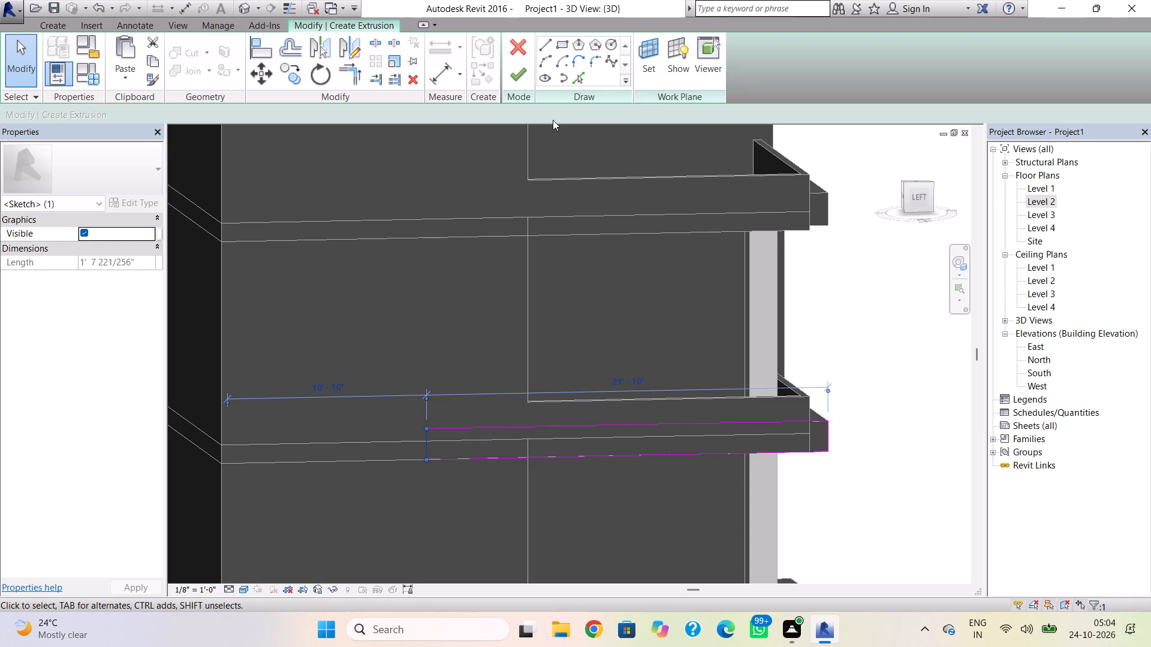
Draw the frame's outer outline: a 14' rear vertical, a top line to the upper front band's outer face, and the short front end line.
{"action": "left_click", "coordinate": [547, 47]}
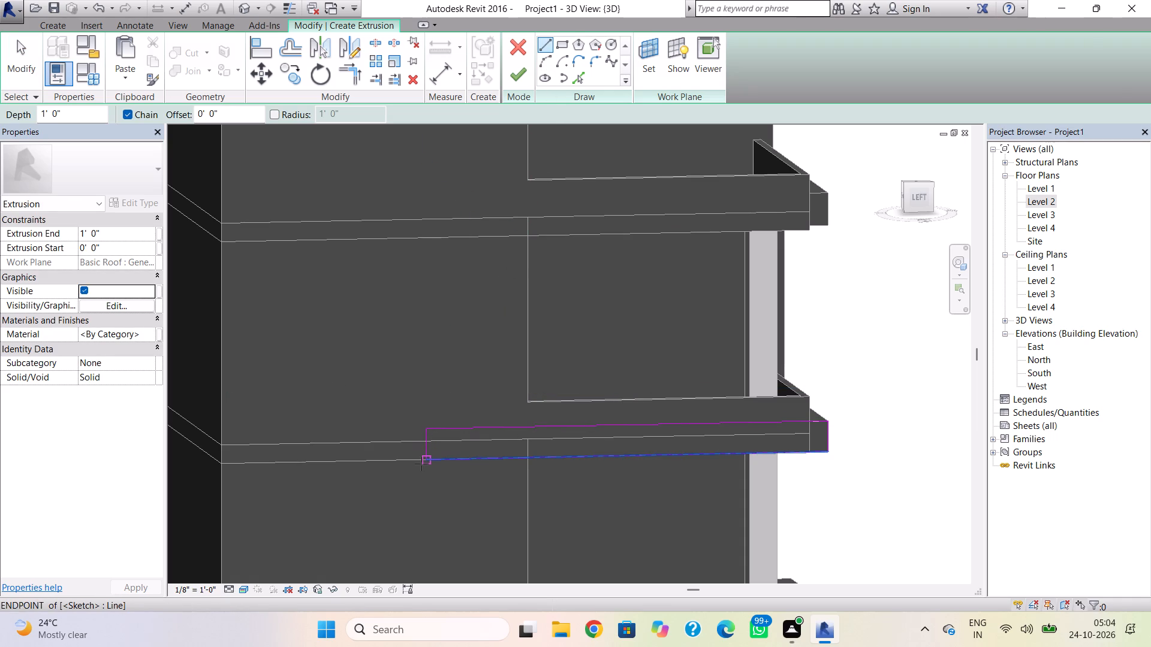
{"action": "left_click", "coordinate": [428, 460]}
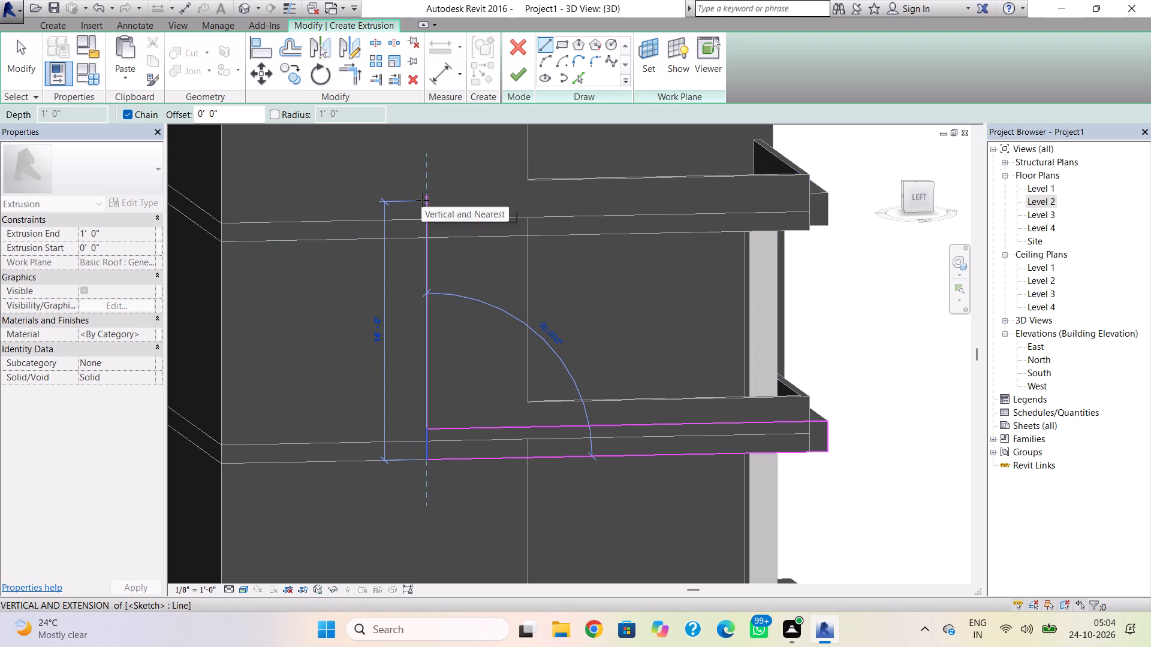
{"action": "left_click", "coordinate": [424, 199]}
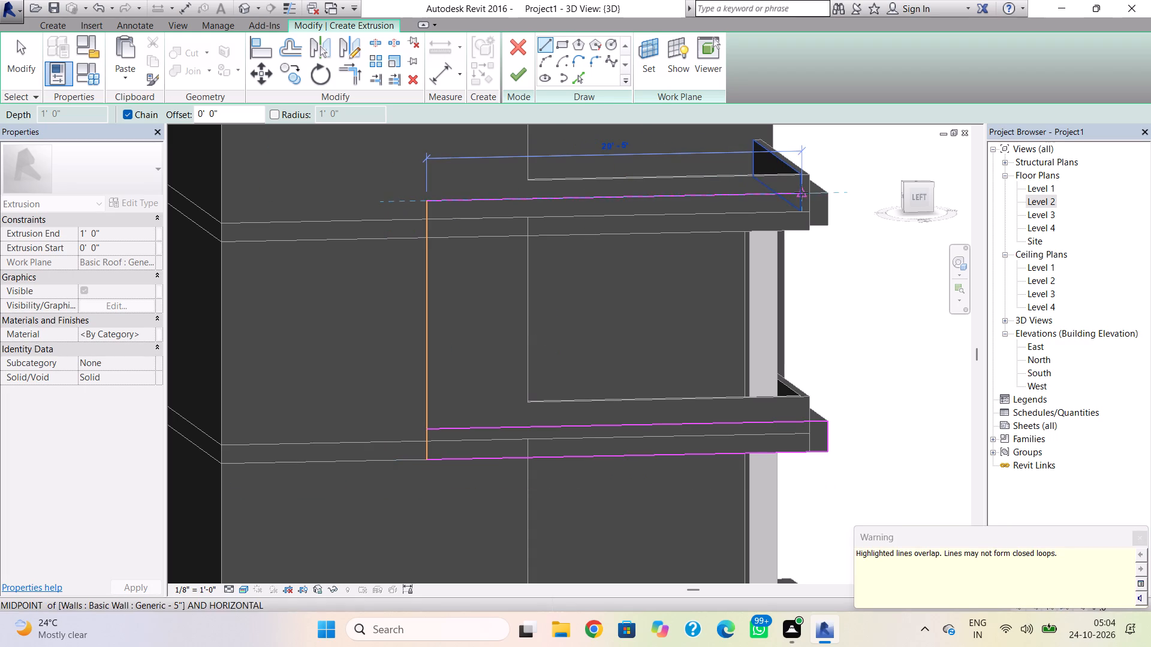
{"action": "left_click", "coordinate": [828, 190]}
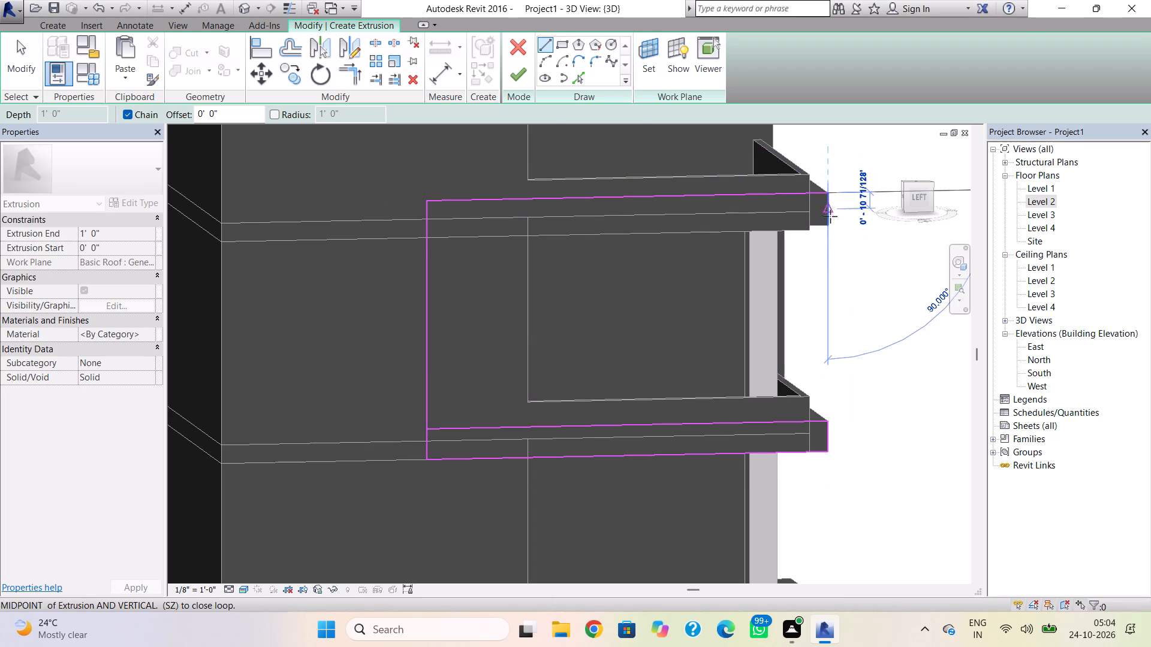
{"action": "left_click", "coordinate": [830, 221]}
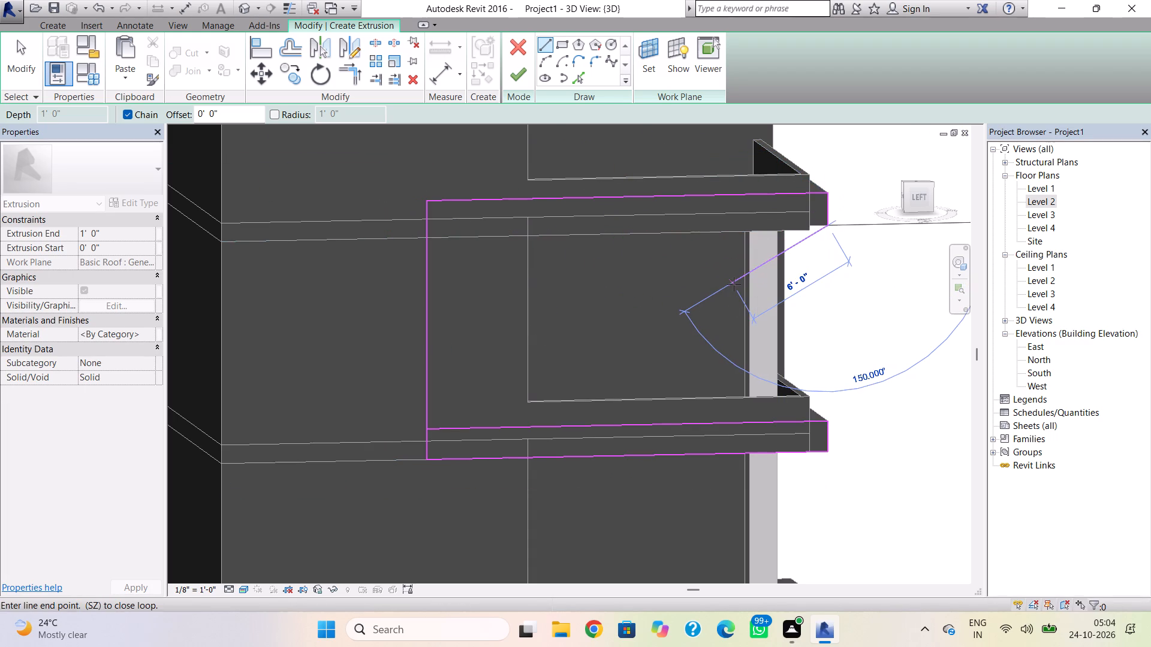
{"action": "key", "text": "Escape"}
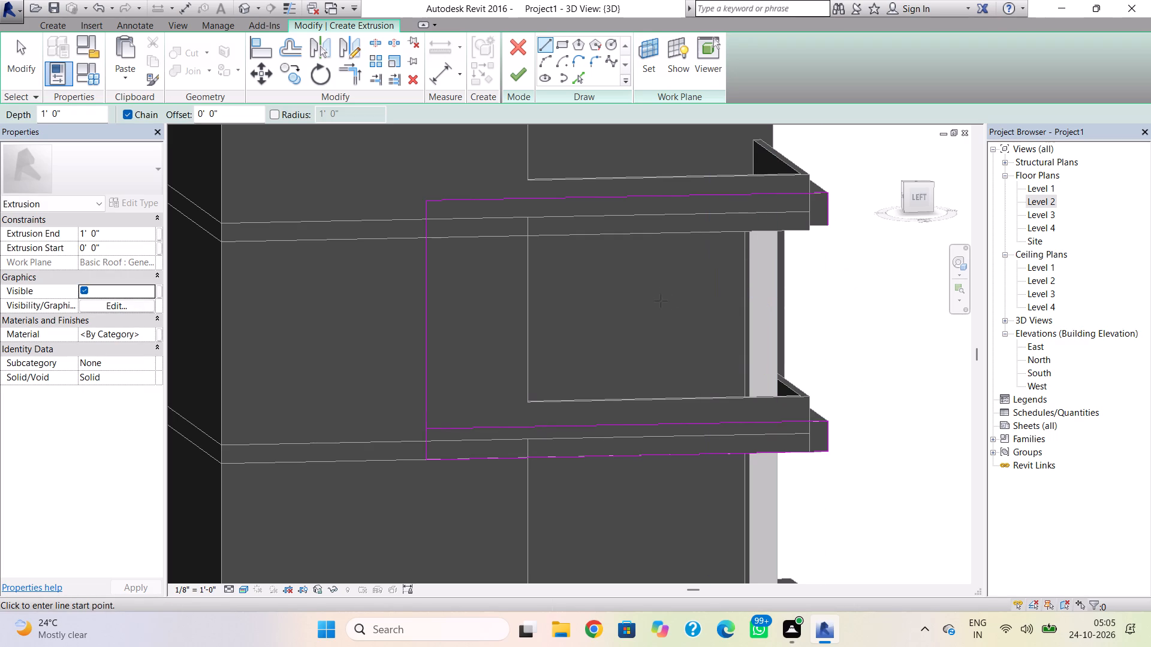
Draw the frame's inner top line back from the upper front end, and an inner vertical down to the lower band's top line.
{"action": "left_click", "coordinate": [829, 225]}
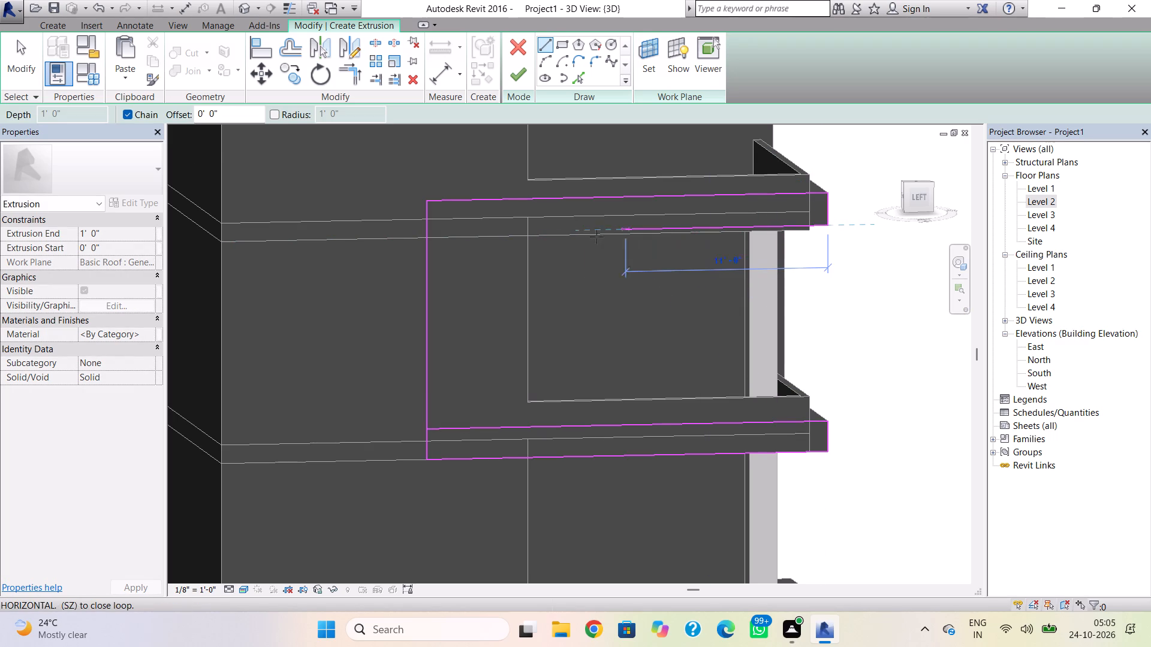
{"action": "left_click", "coordinate": [456, 238]}
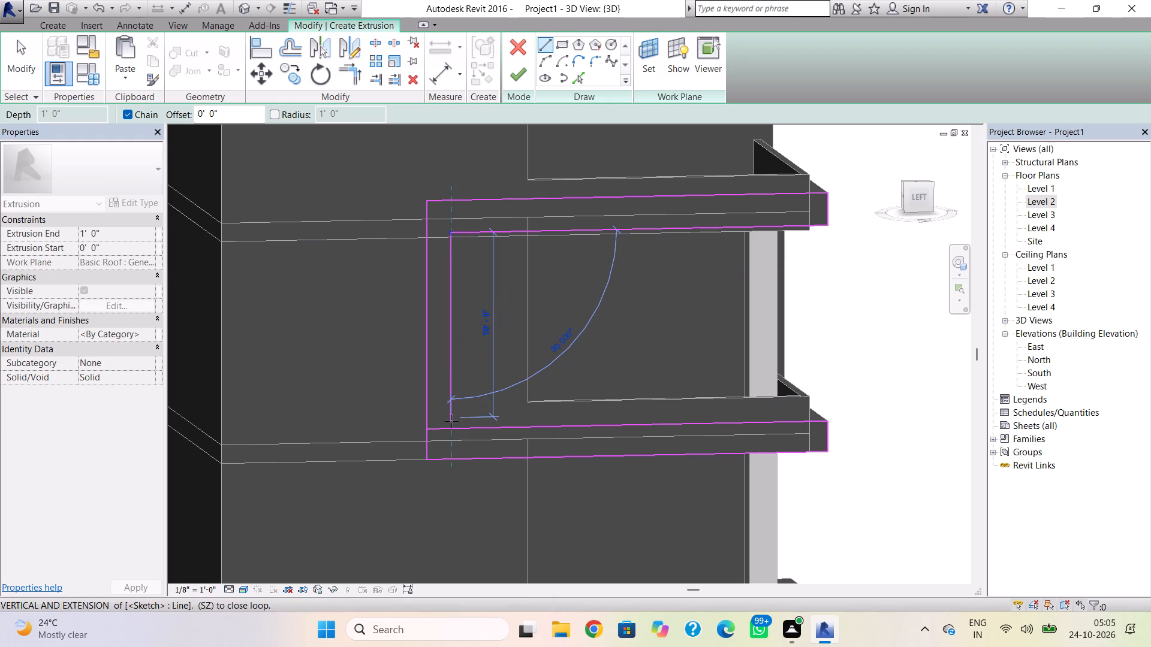
{"action": "left_click", "coordinate": [450, 427]}
{"action": "key", "text": "Escape"}
{"action": "key", "text": "Escape"}
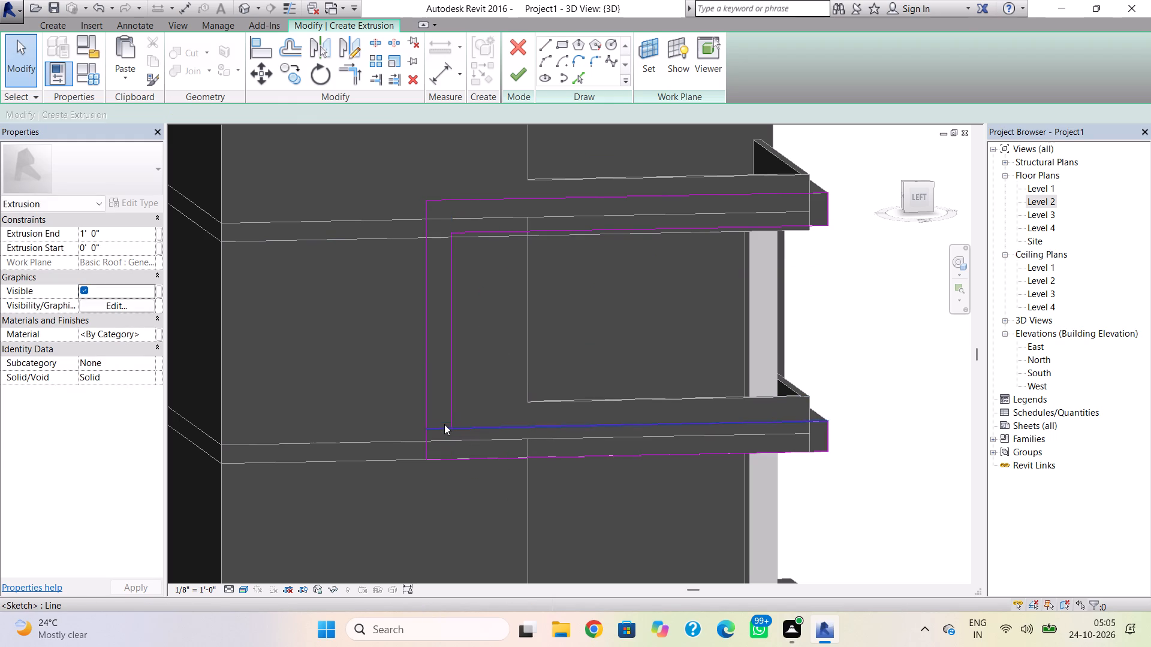
Shorten the lower band's top line to 20'-6" so it ends at the inner vertical.
{"action": "left_click", "coordinate": [444, 424]}
{"action": "left_click_drag", "start_coordinate": [427, 428], "coordinate": [452, 428]}
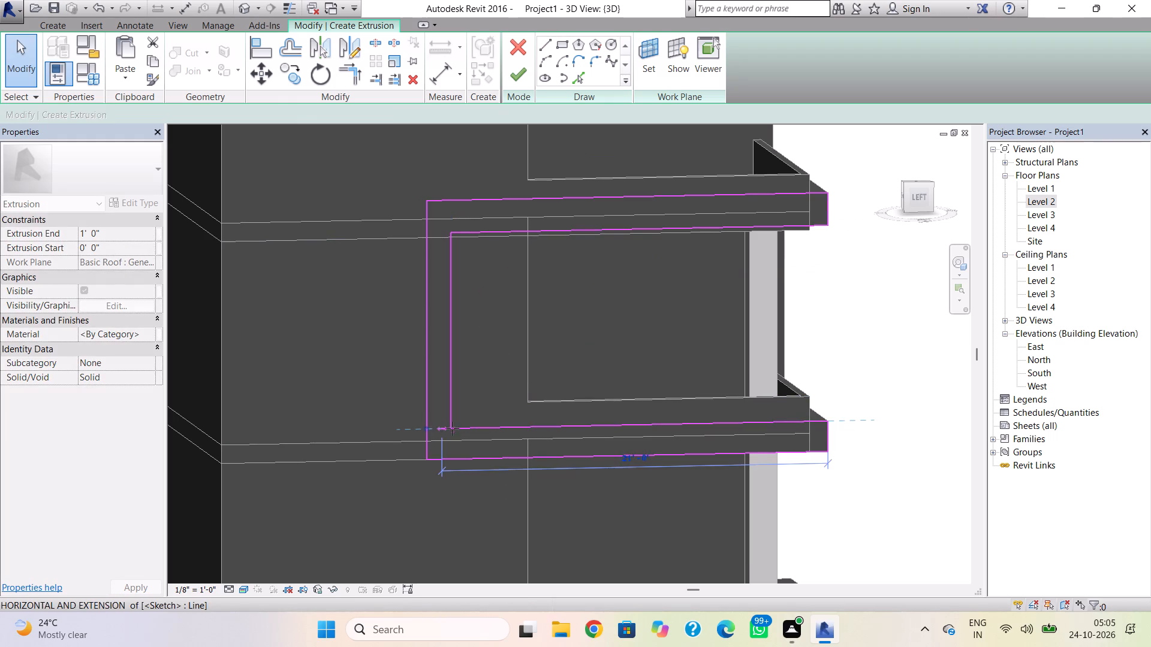
{"action": "left_click_drag", "start_coordinate": [452, 428], "coordinate": [453, 428]}
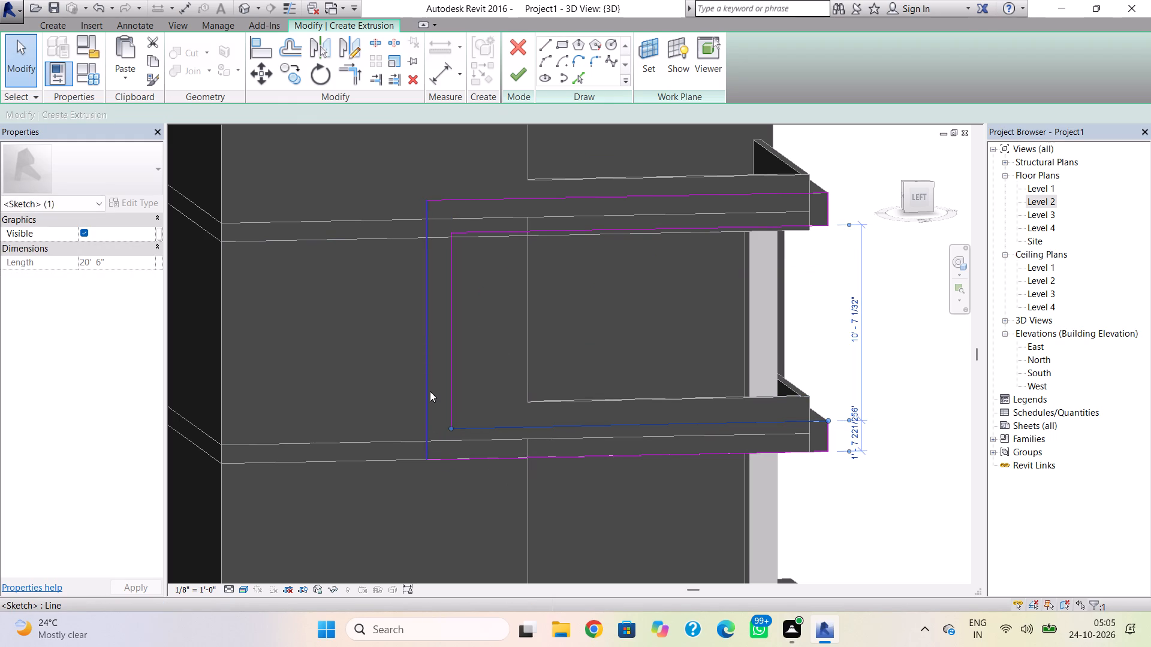
Replace the overlapping outer vertical lines with a single vertical joining the frame's top and bottom lines at the rear.
{"action": "left_click", "coordinate": [430, 378]}
{"action": "key", "text": "Delete"}
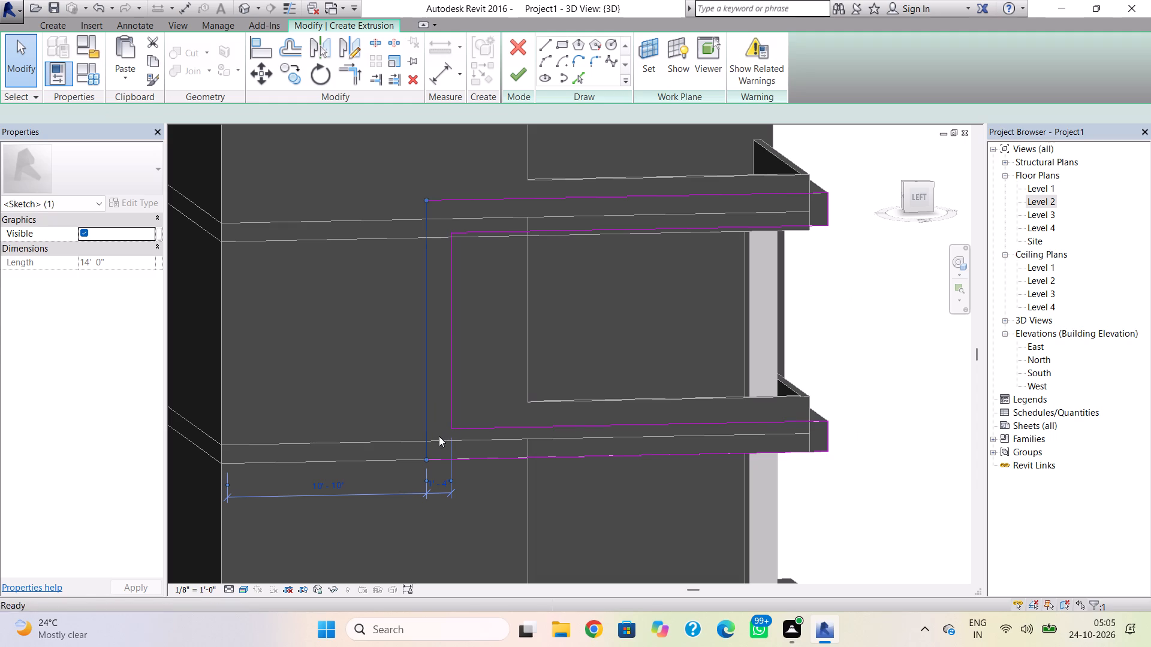
{"action": "left_click", "coordinate": [427, 450]}
{"action": "key", "text": "Delete"}
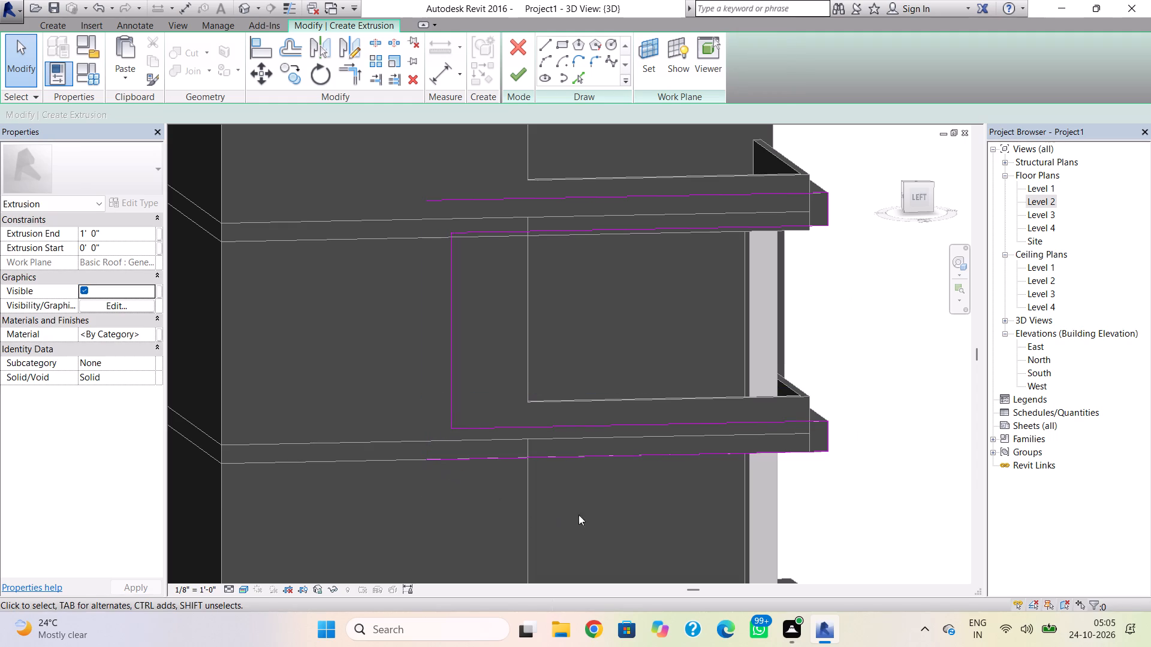
{"action": "left_click", "coordinate": [553, 41]}
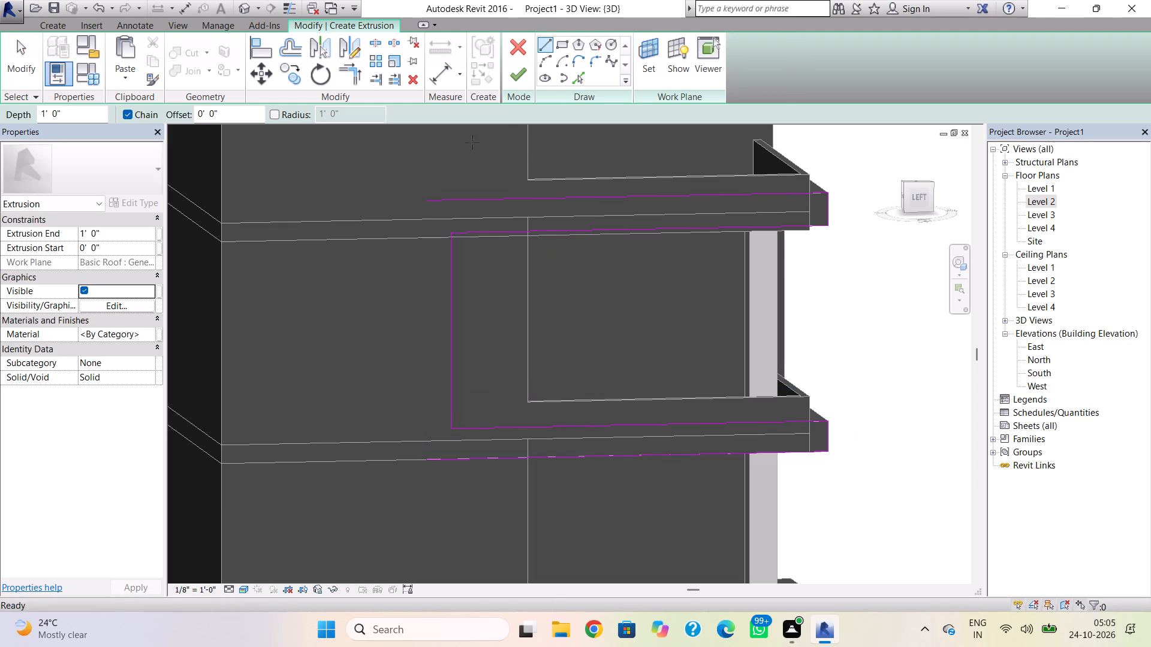
{"action": "left_click", "coordinate": [429, 200]}
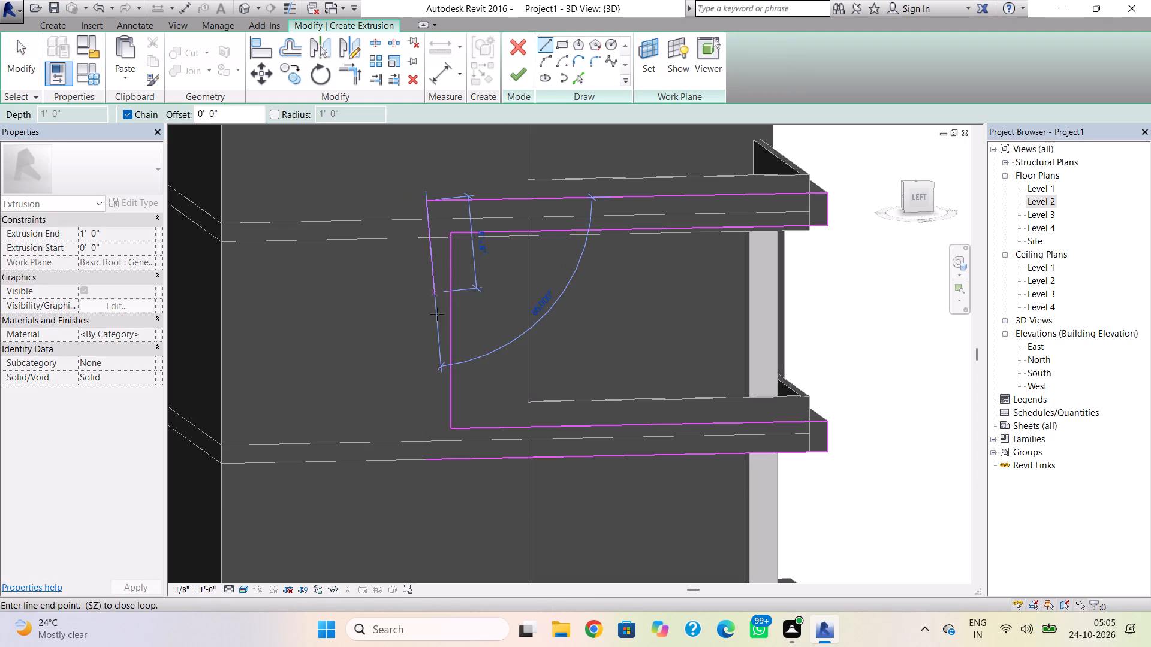
{"action": "left_click", "coordinate": [426, 459]}
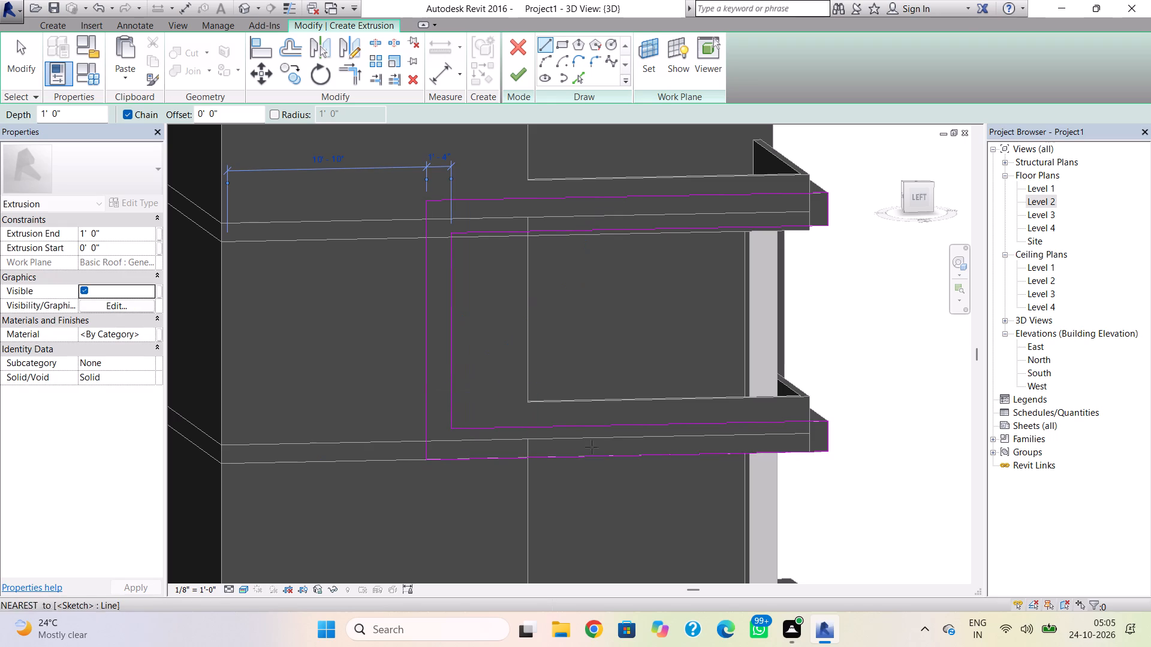
{"action": "key", "text": "Escape"}
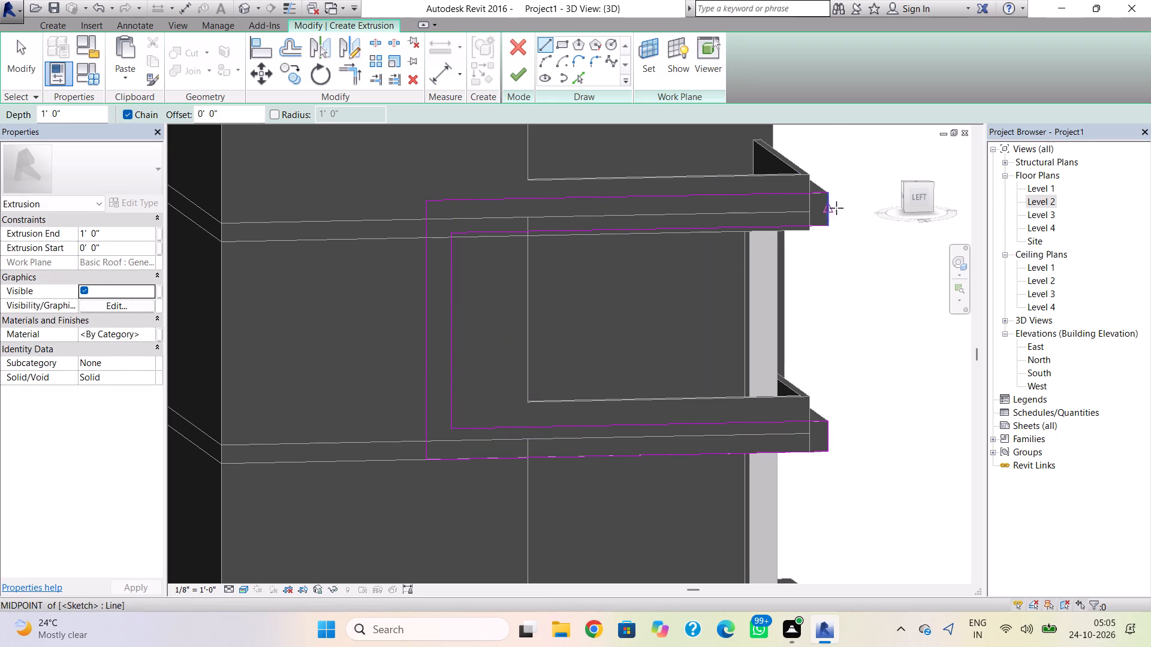
Finish the sketch to create the 1' deep side frame extrusion.
{"action": "right_click_drag", "start_coordinate": [852, 304], "coordinate": [734, 318], "text": "shift"}
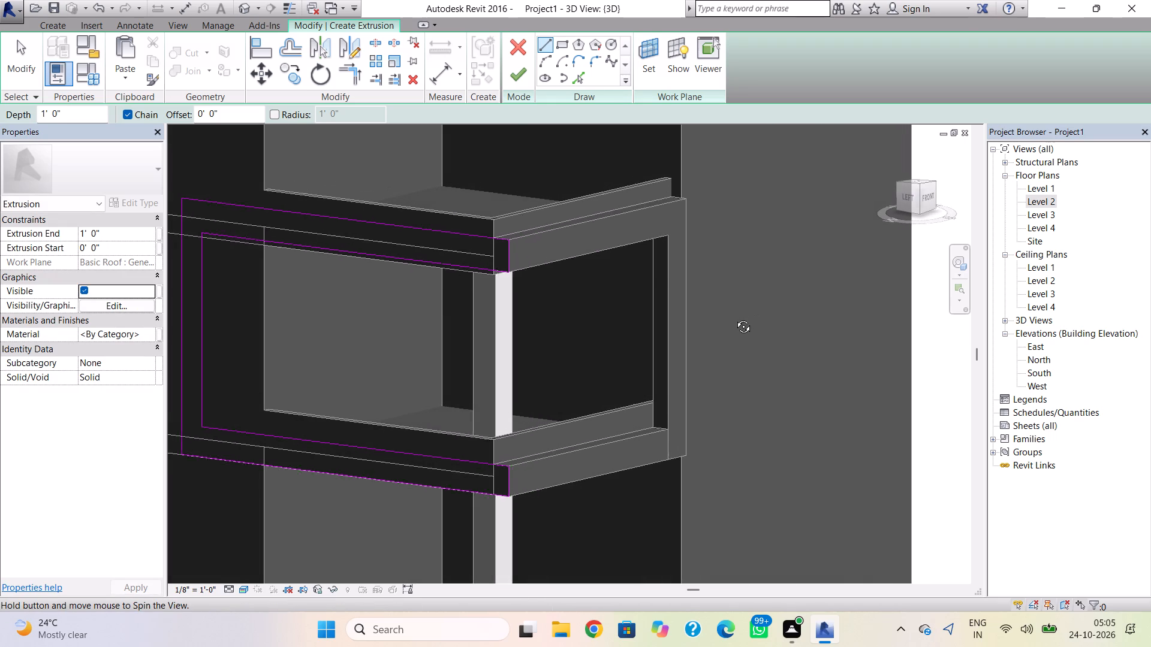
{"action": "right_click_drag", "start_coordinate": [734, 318], "coordinate": [734, 319], "text": "shift"}
{"action": "left_click", "coordinate": [522, 72]}
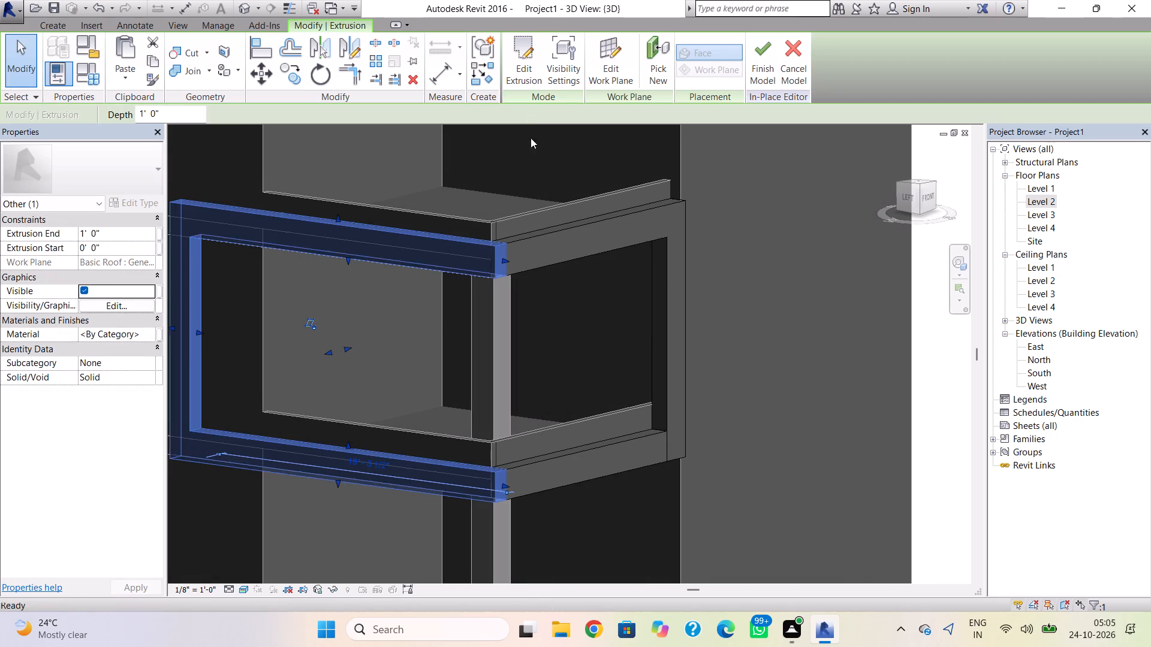
{"action": "key", "text": "Escape"}
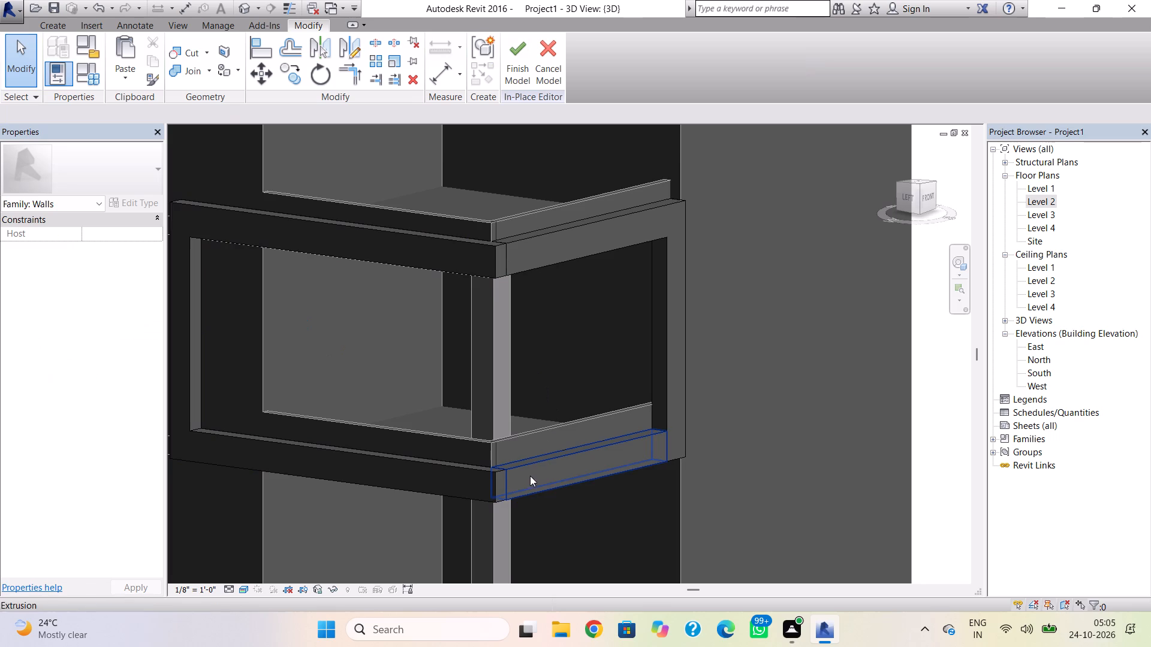
Check the lower front-left corner where the side and front bands meet, and finish the in-place model.
{"action": "scroll", "coordinate": [504, 480], "scroll_direction": "up", "scroll_amount": 9}
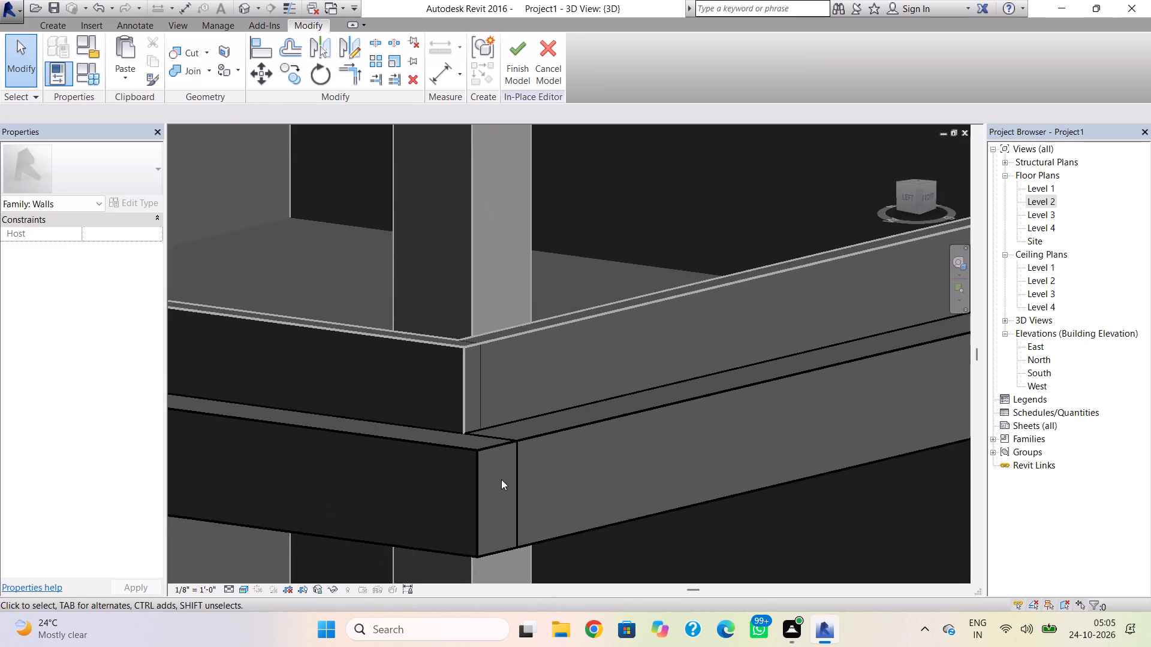
{"action": "scroll", "coordinate": [501, 479], "scroll_direction": "up", "scroll_amount": 2}
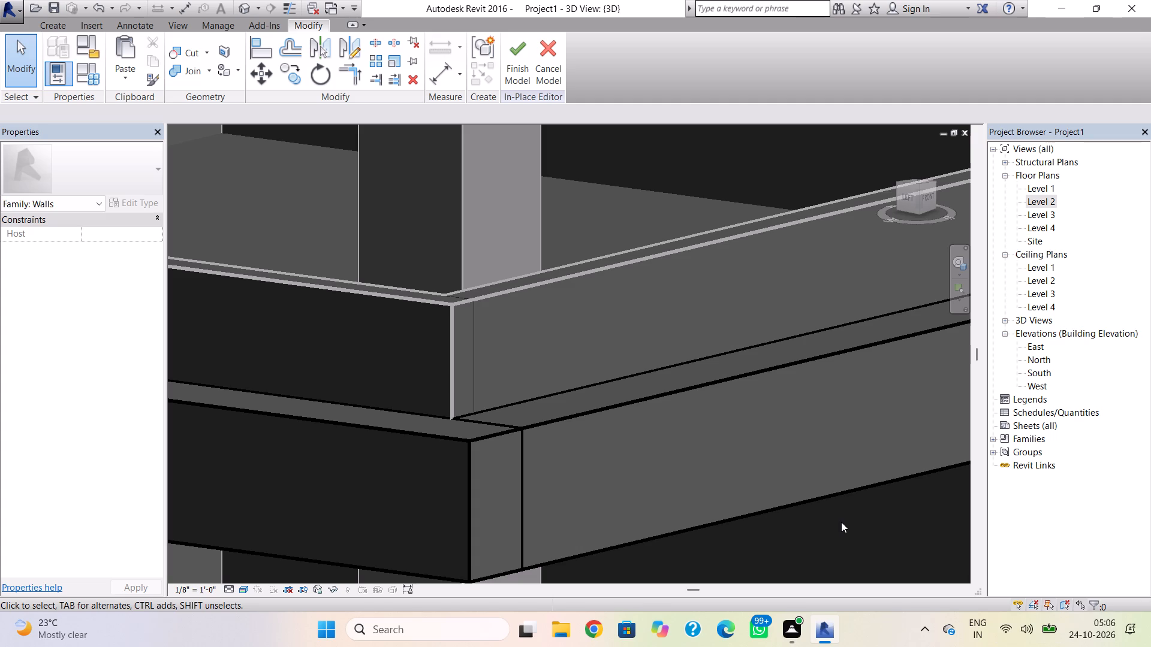
{"action": "left_click", "coordinate": [519, 60]}
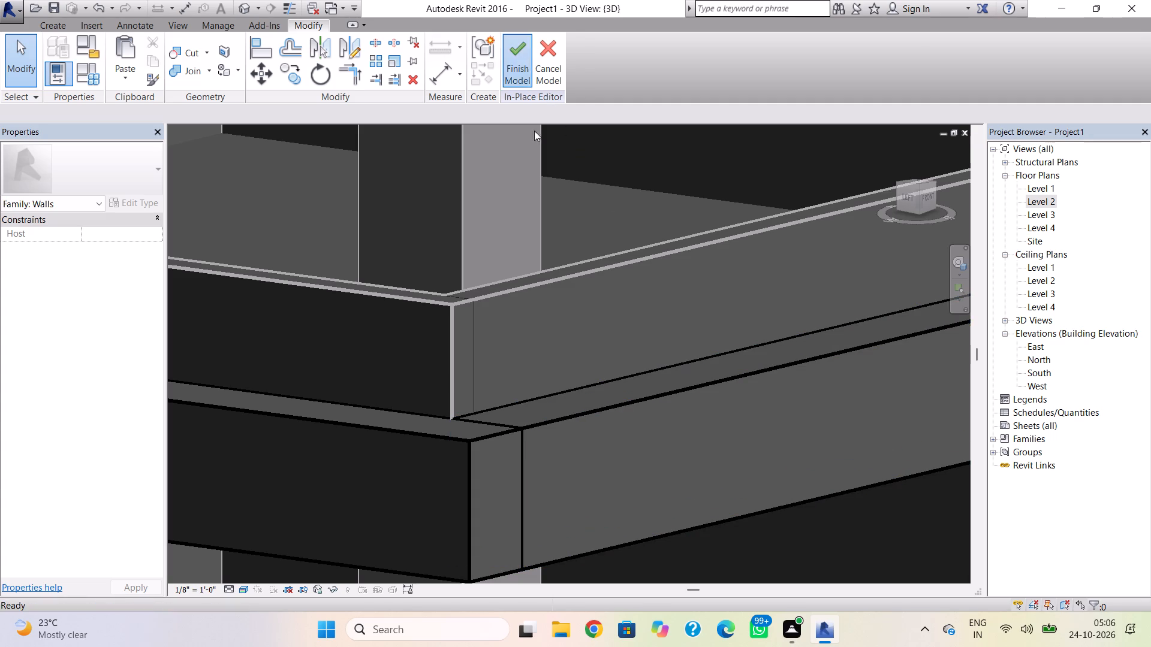
Select the in-place frame and pull the side frame's lower front end back from the front band's outer face at the corner.
{"action": "scroll", "coordinate": [580, 444], "scroll_direction": "down", "scroll_amount": 8}
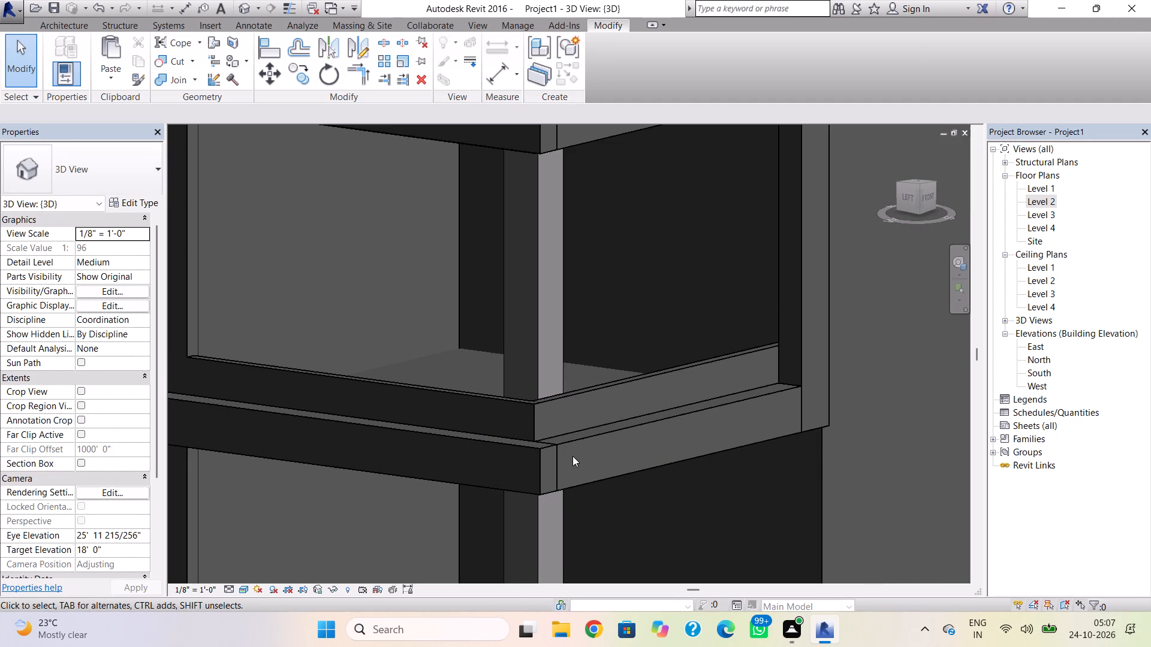
{"action": "left_click", "coordinate": [547, 458]}
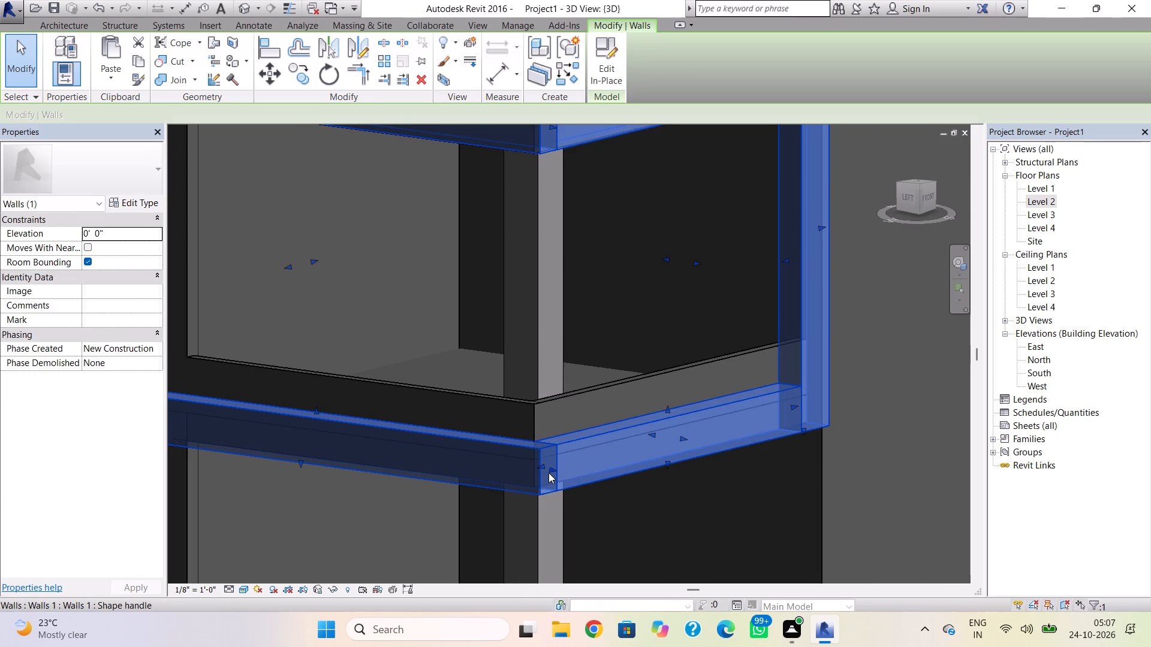
{"action": "scroll", "coordinate": [549, 473], "scroll_direction": "up", "scroll_amount": 4}
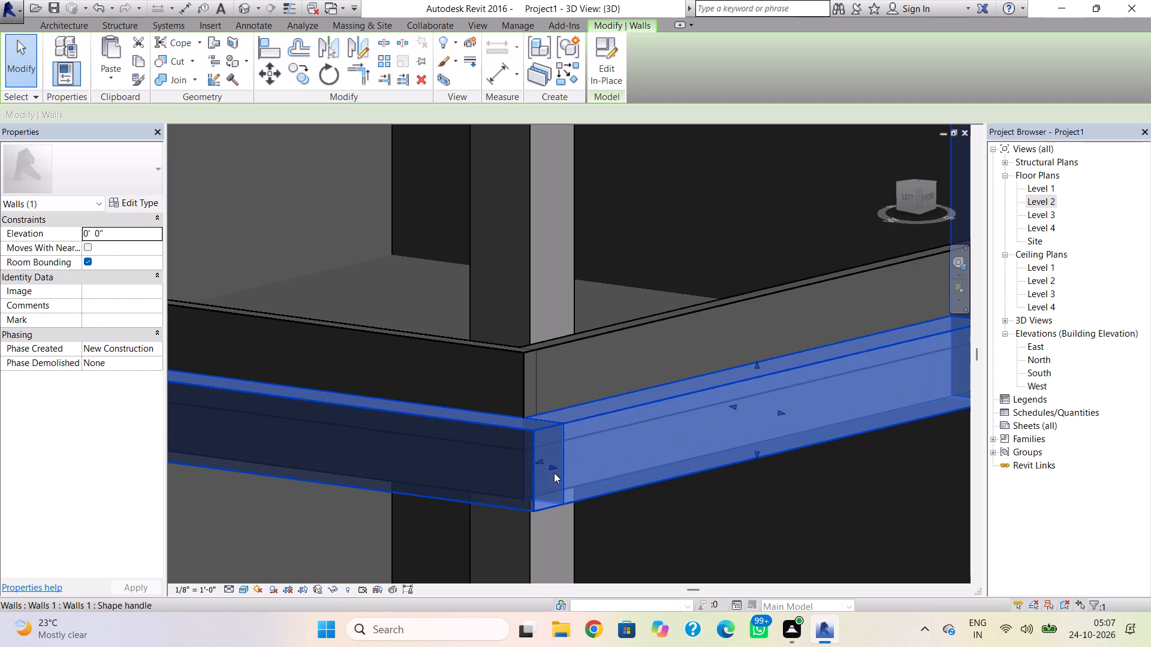
{"action": "left_click_drag", "start_coordinate": [554, 471], "coordinate": [534, 466], "text": "shift"}
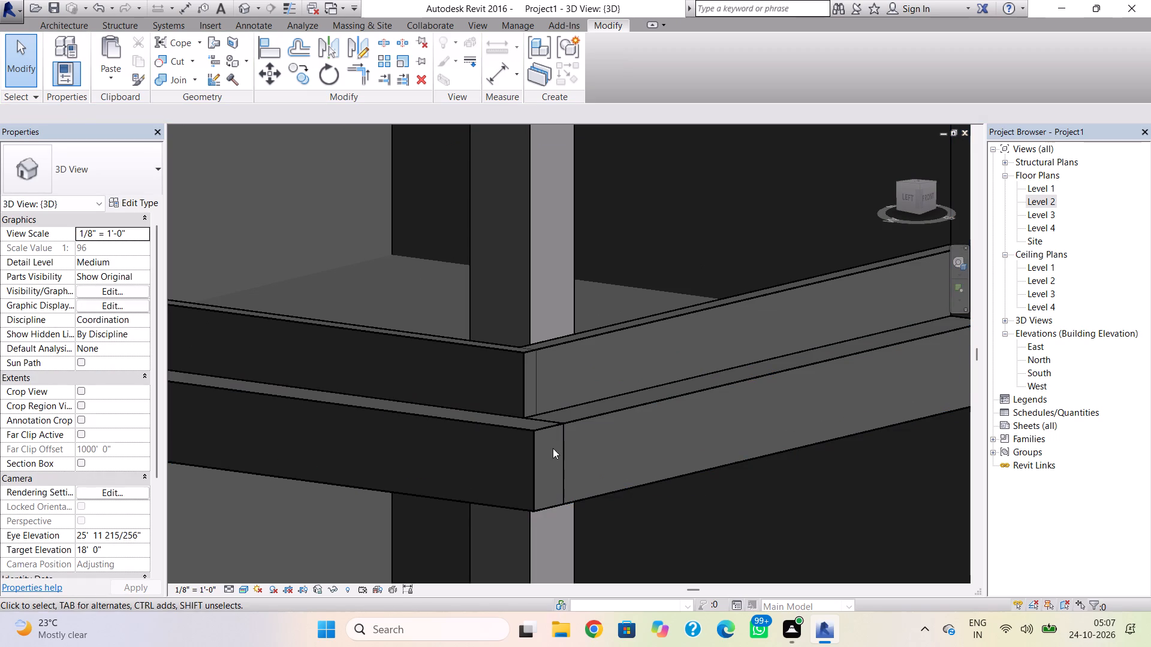
{"action": "left_click", "coordinate": [542, 425]}
{"action": "left_click_drag", "start_coordinate": [556, 468], "coordinate": [510, 469]}
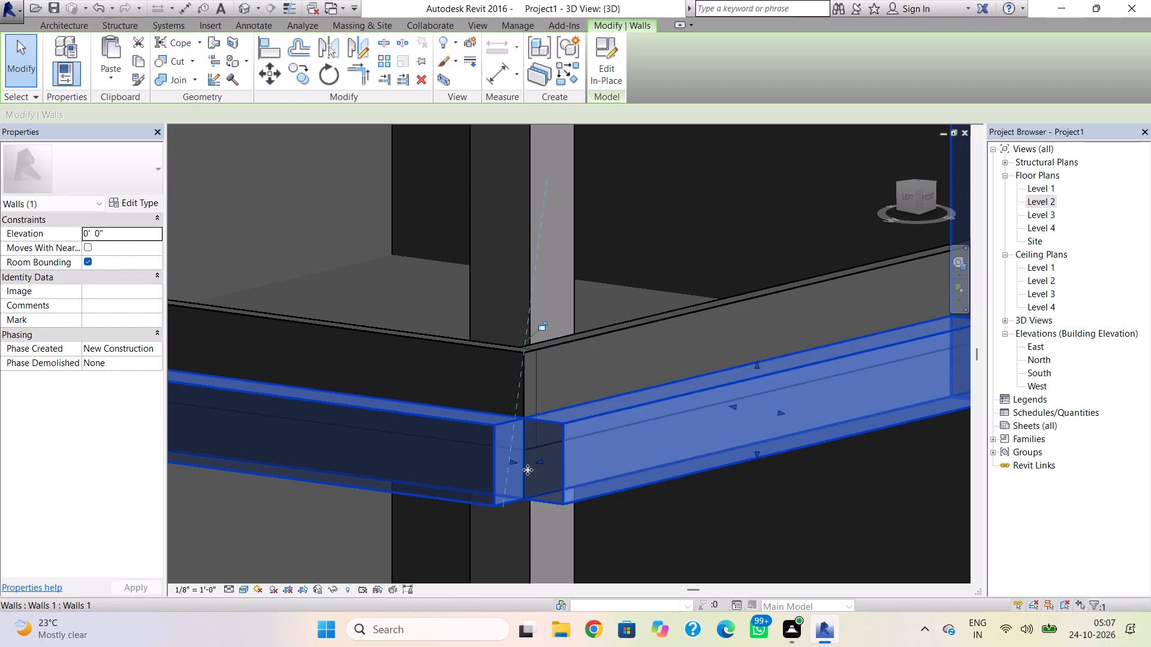
{"action": "left_click", "coordinate": [539, 464]}
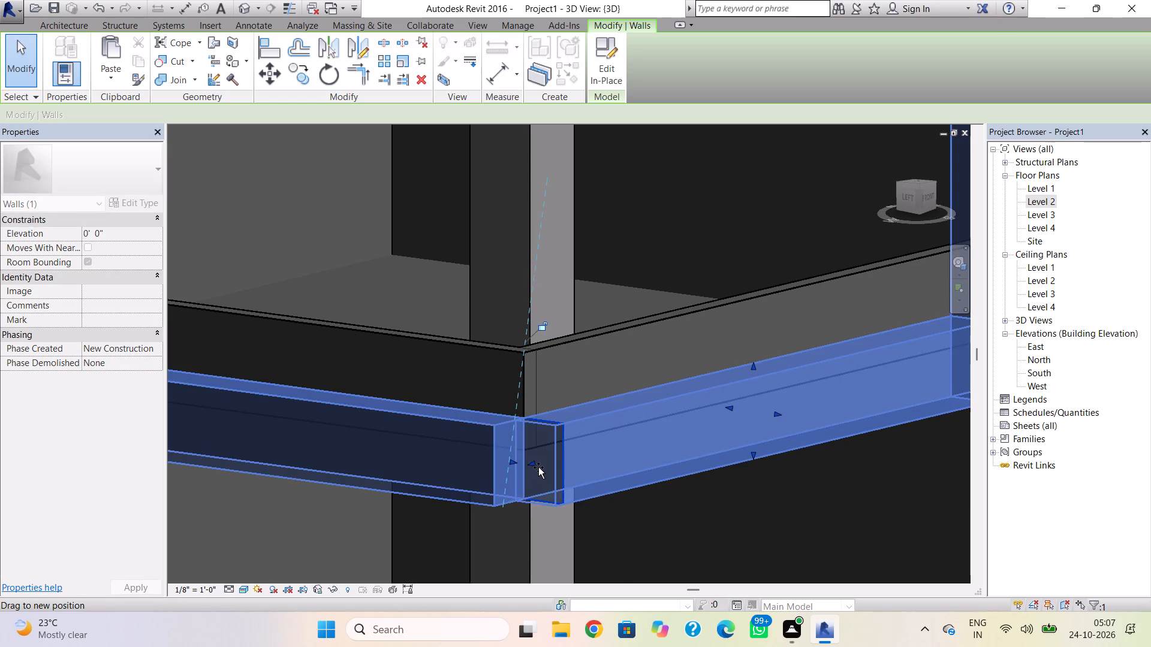
{"action": "left_click", "coordinate": [643, 529]}
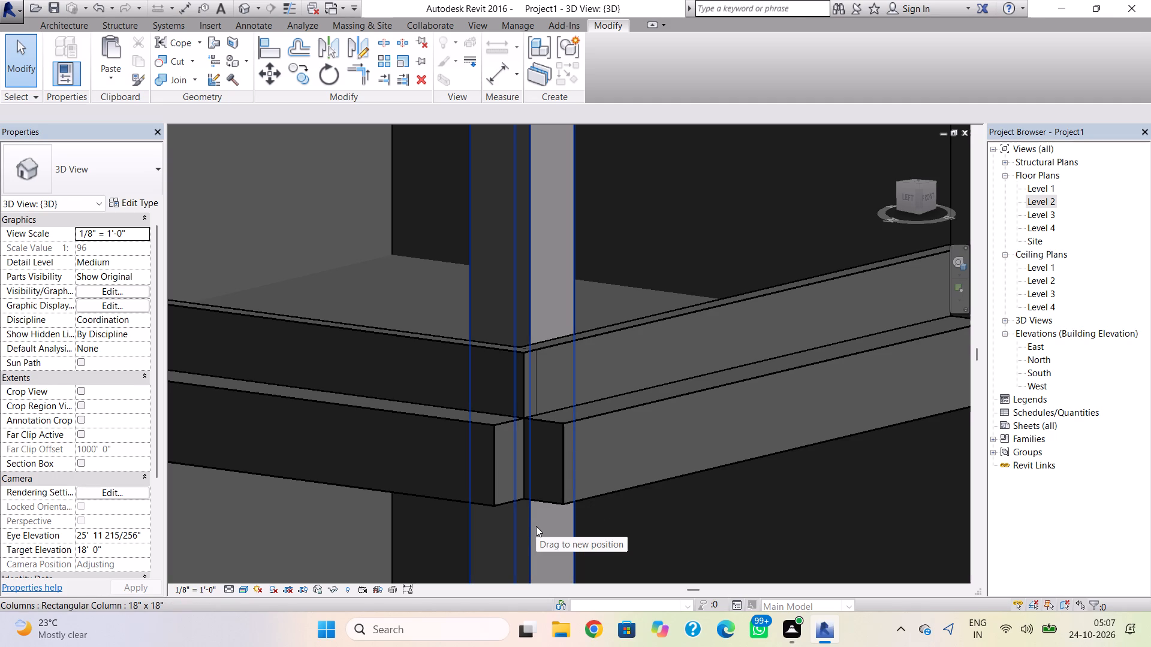
Extend the front band's lower end at the front-left corner out to the side band's outer face.
{"action": "left_click", "coordinate": [563, 499]}
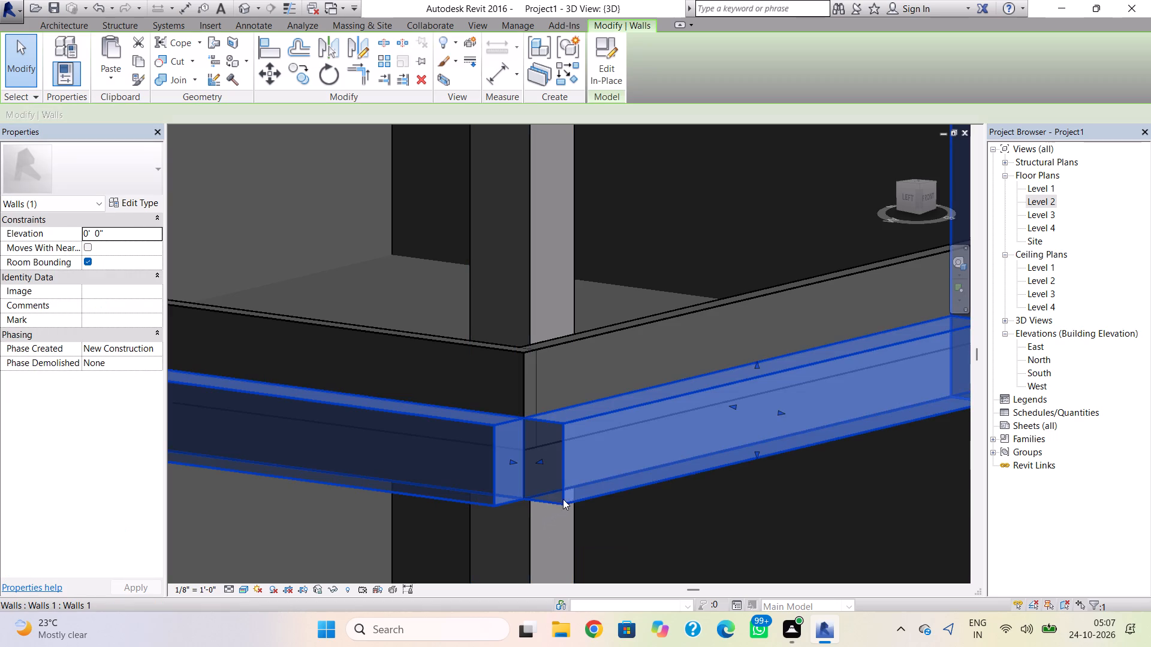
{"action": "left_click_drag", "start_coordinate": [540, 460], "coordinate": [520, 469]}
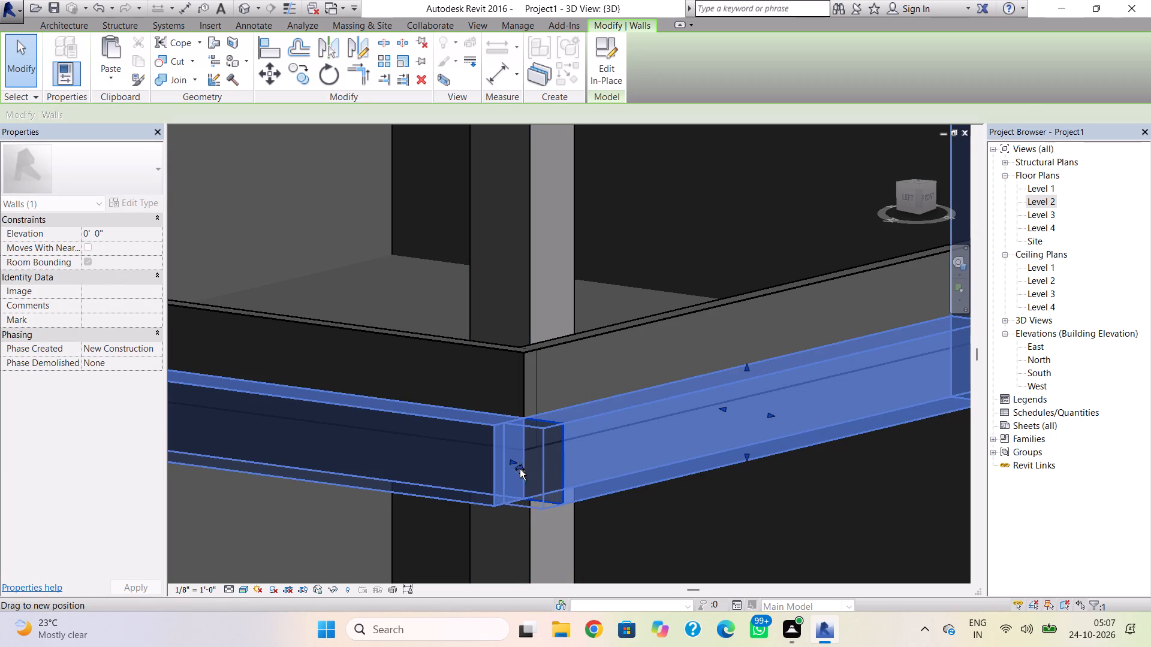
{"action": "left_click_drag", "start_coordinate": [520, 469], "coordinate": [516, 471]}
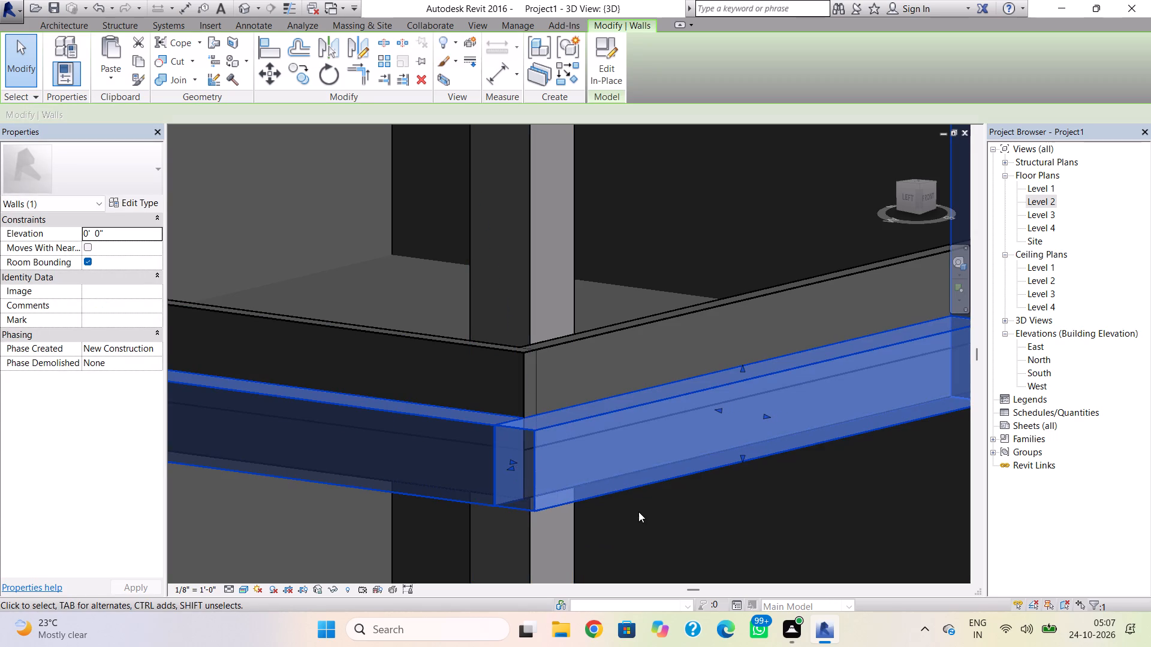
{"action": "left_click", "coordinate": [640, 515]}
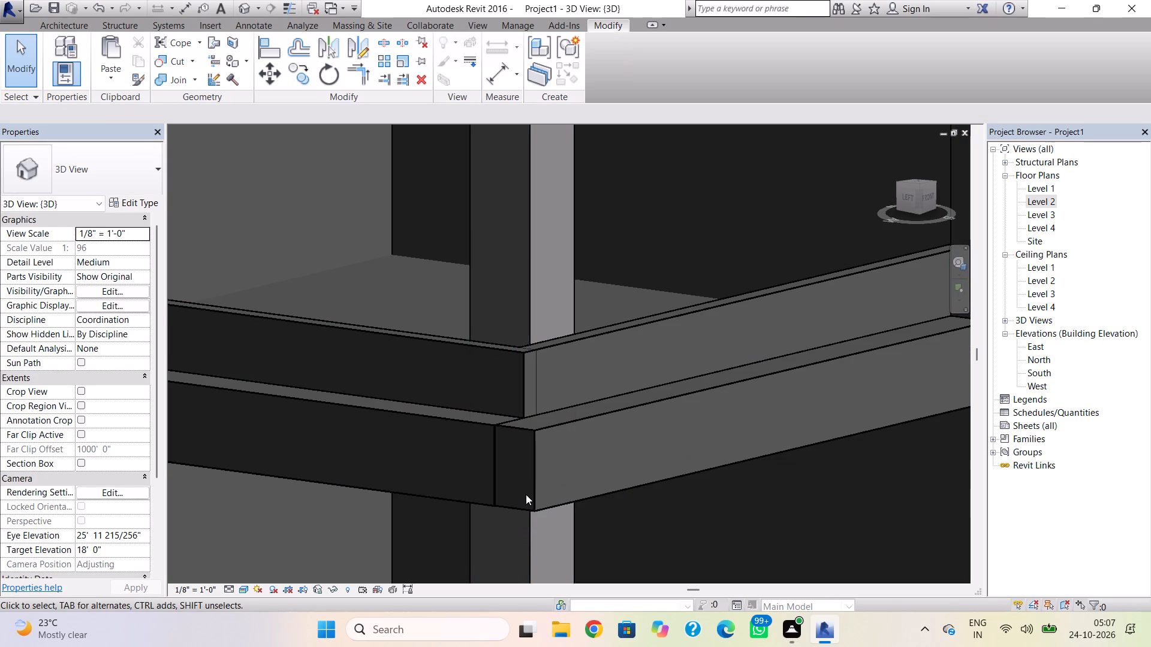
Extend the side band's lower front end through the corner to the front band's outer face.
{"action": "left_click", "coordinate": [492, 431]}
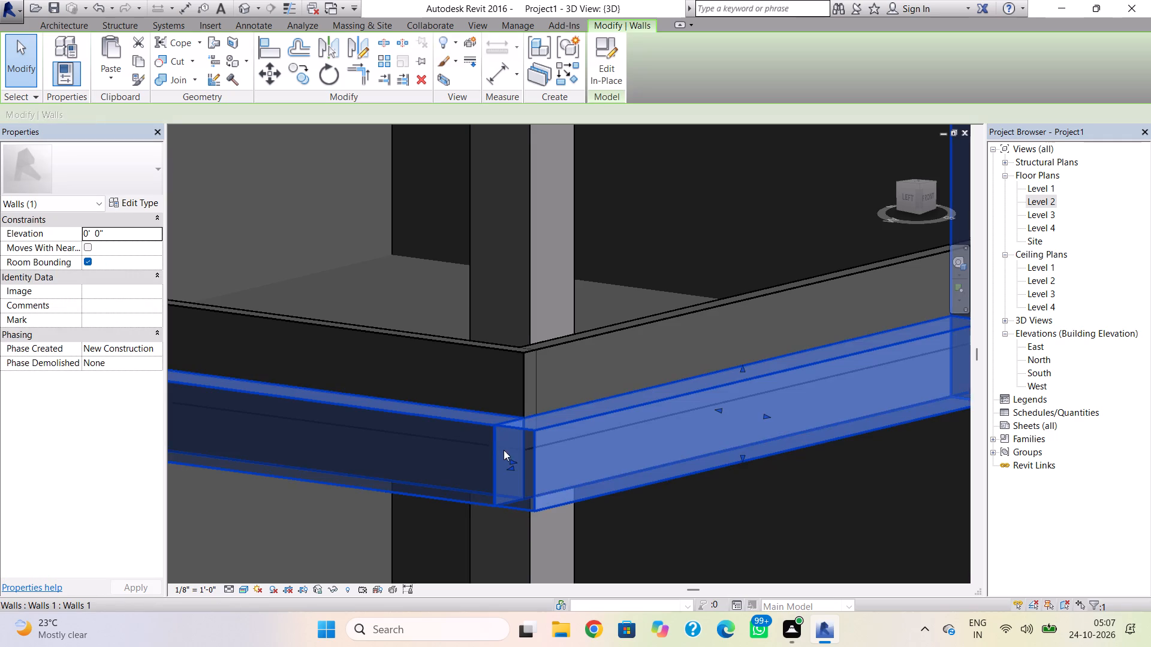
{"action": "left_click", "coordinate": [516, 458]}
{"action": "left_click", "coordinate": [619, 527]}
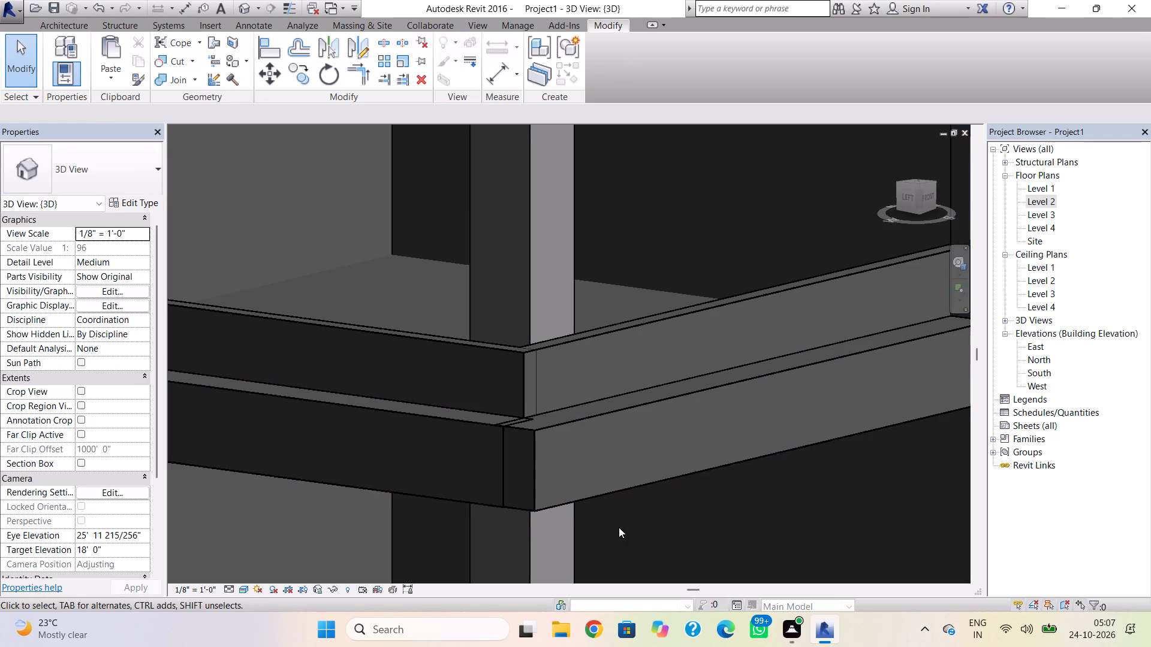
{"action": "left_click", "coordinate": [507, 458]}
{"action": "left_click_drag", "start_coordinate": [522, 461], "coordinate": [538, 470]}
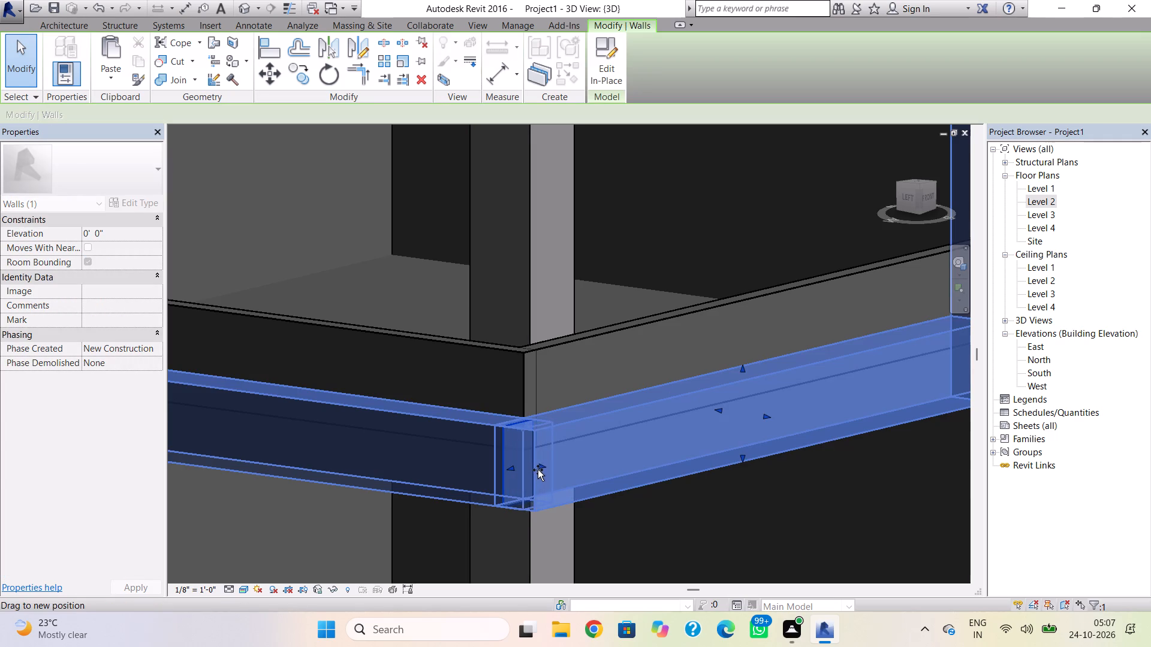
{"action": "left_click_drag", "start_coordinate": [538, 470], "coordinate": [547, 473]}
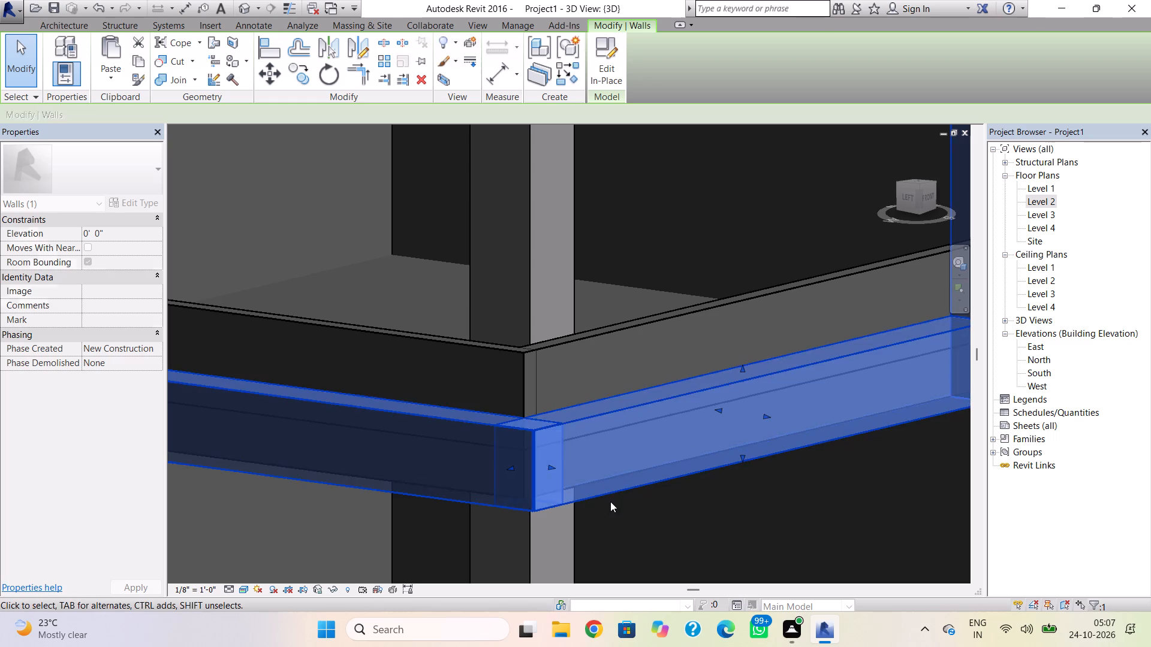
{"action": "left_click", "coordinate": [610, 501]}
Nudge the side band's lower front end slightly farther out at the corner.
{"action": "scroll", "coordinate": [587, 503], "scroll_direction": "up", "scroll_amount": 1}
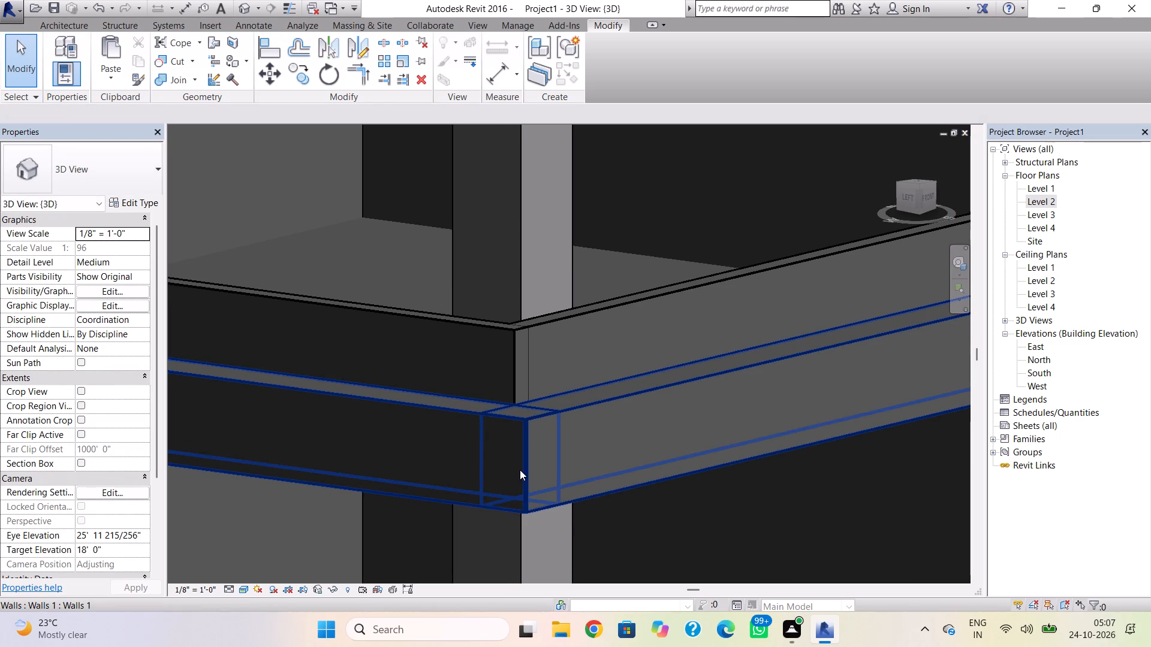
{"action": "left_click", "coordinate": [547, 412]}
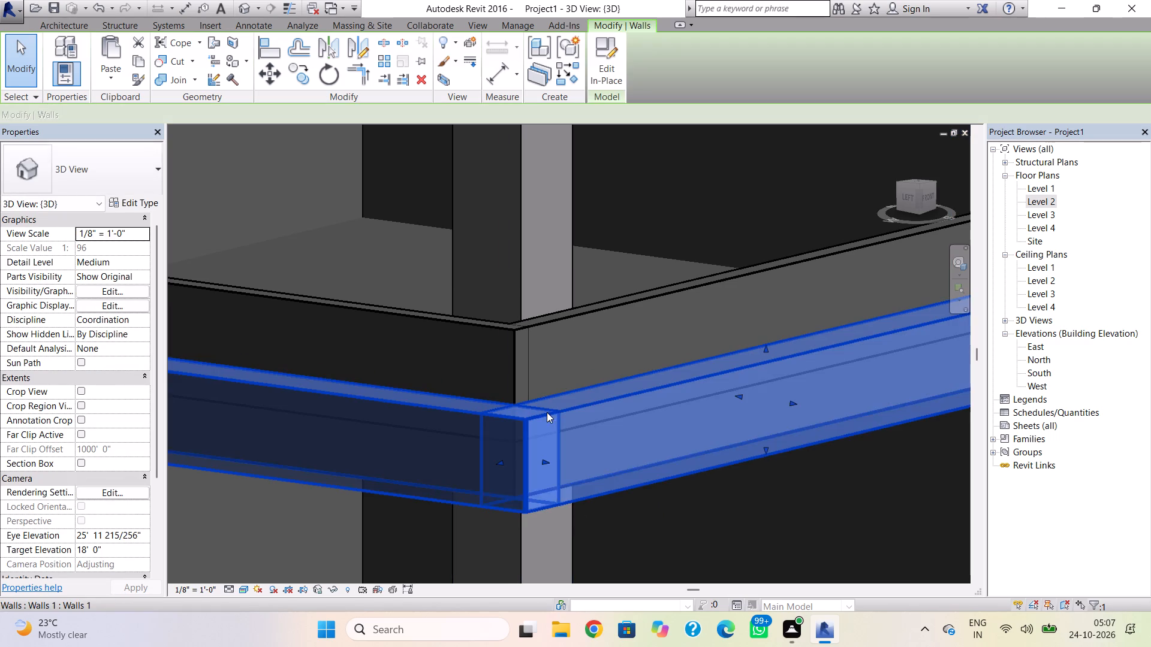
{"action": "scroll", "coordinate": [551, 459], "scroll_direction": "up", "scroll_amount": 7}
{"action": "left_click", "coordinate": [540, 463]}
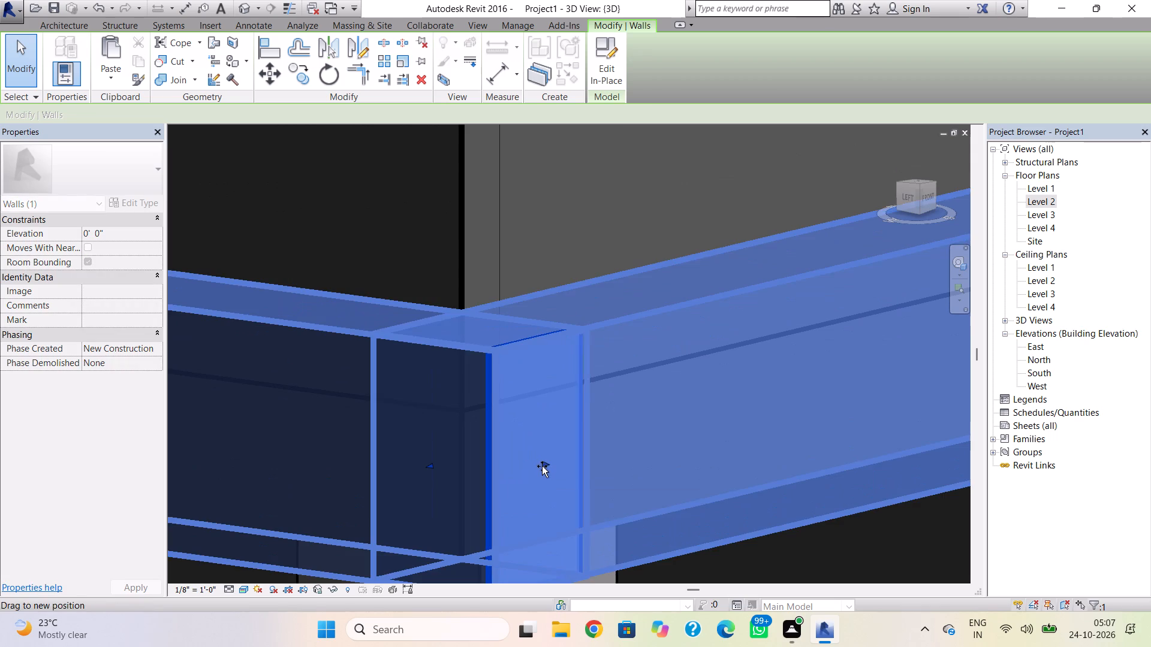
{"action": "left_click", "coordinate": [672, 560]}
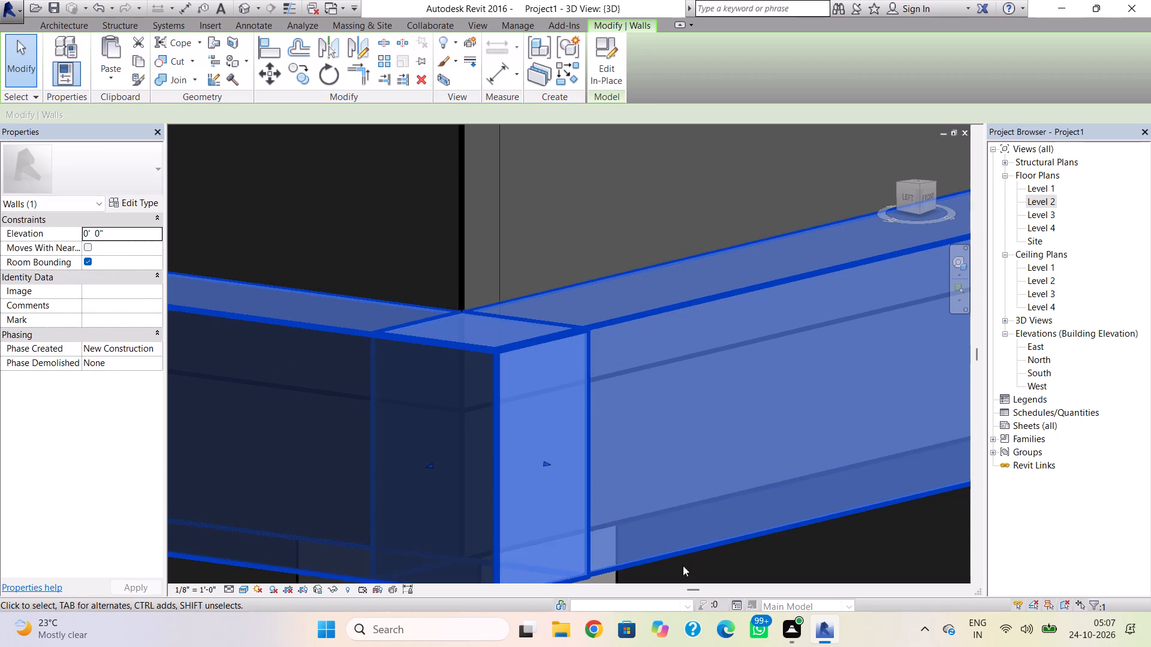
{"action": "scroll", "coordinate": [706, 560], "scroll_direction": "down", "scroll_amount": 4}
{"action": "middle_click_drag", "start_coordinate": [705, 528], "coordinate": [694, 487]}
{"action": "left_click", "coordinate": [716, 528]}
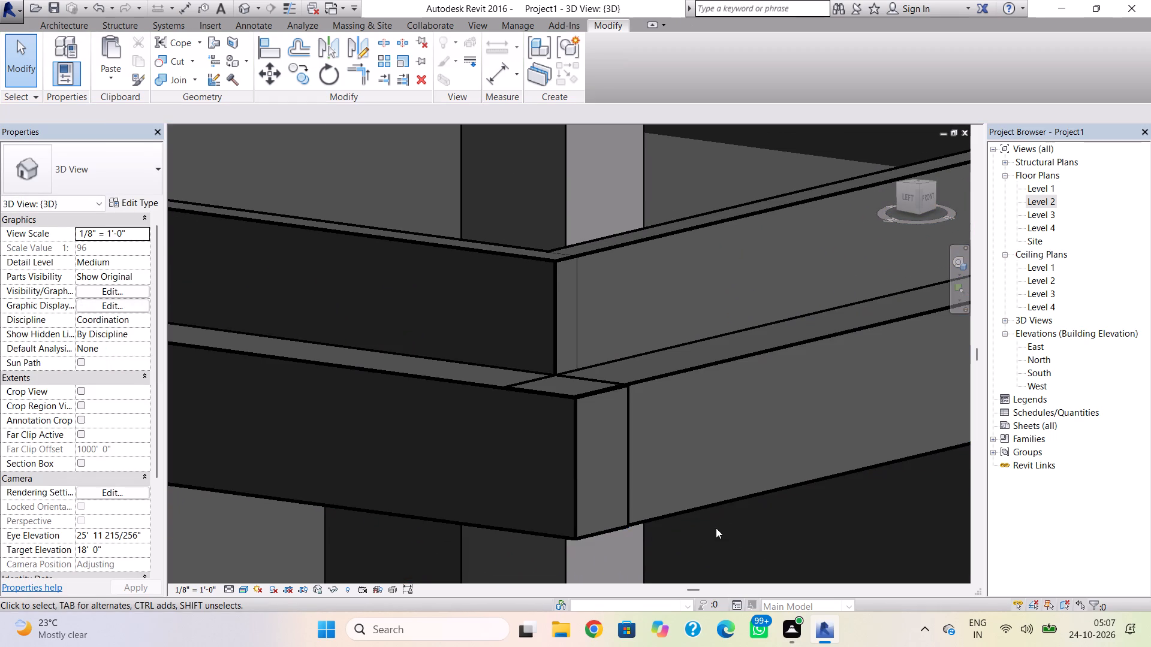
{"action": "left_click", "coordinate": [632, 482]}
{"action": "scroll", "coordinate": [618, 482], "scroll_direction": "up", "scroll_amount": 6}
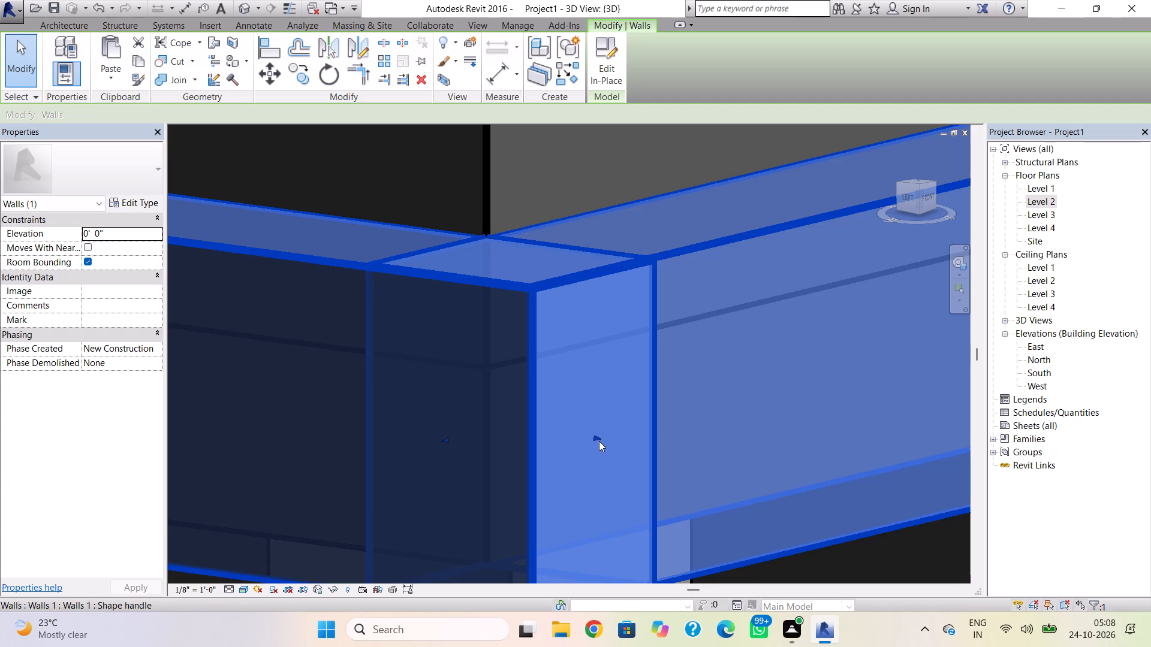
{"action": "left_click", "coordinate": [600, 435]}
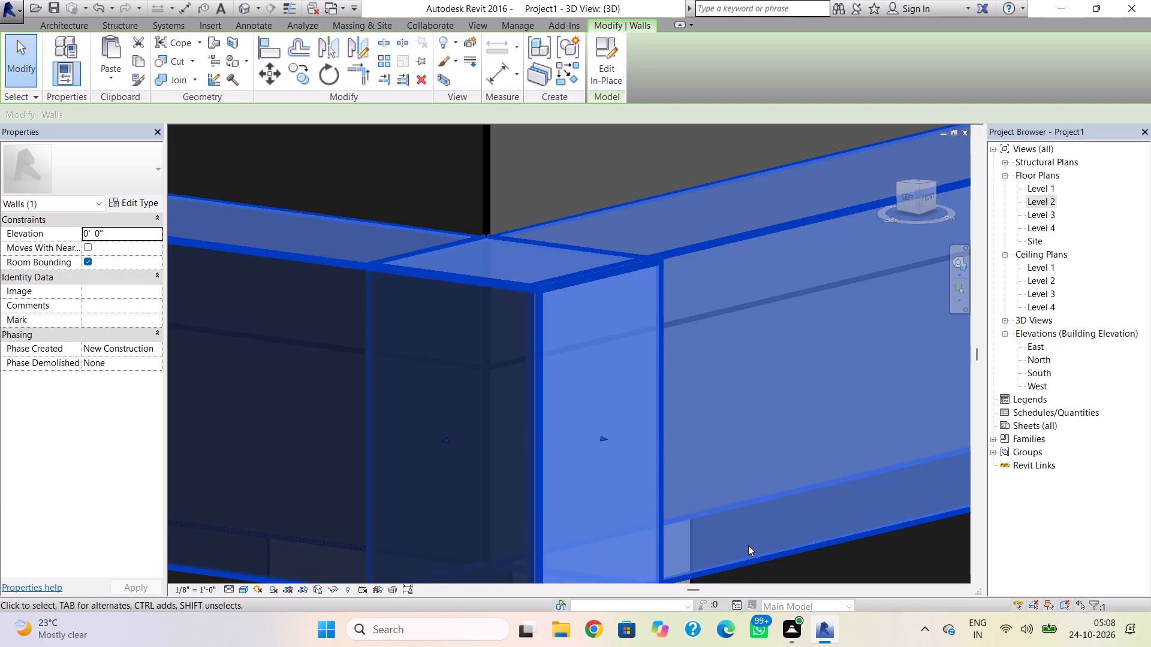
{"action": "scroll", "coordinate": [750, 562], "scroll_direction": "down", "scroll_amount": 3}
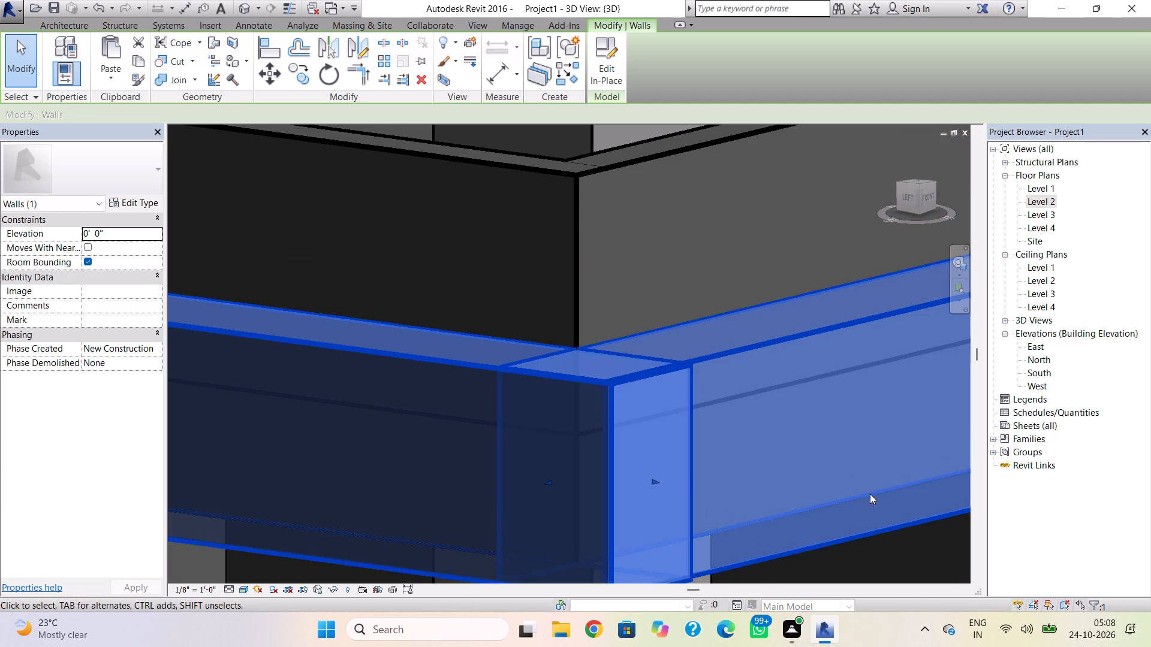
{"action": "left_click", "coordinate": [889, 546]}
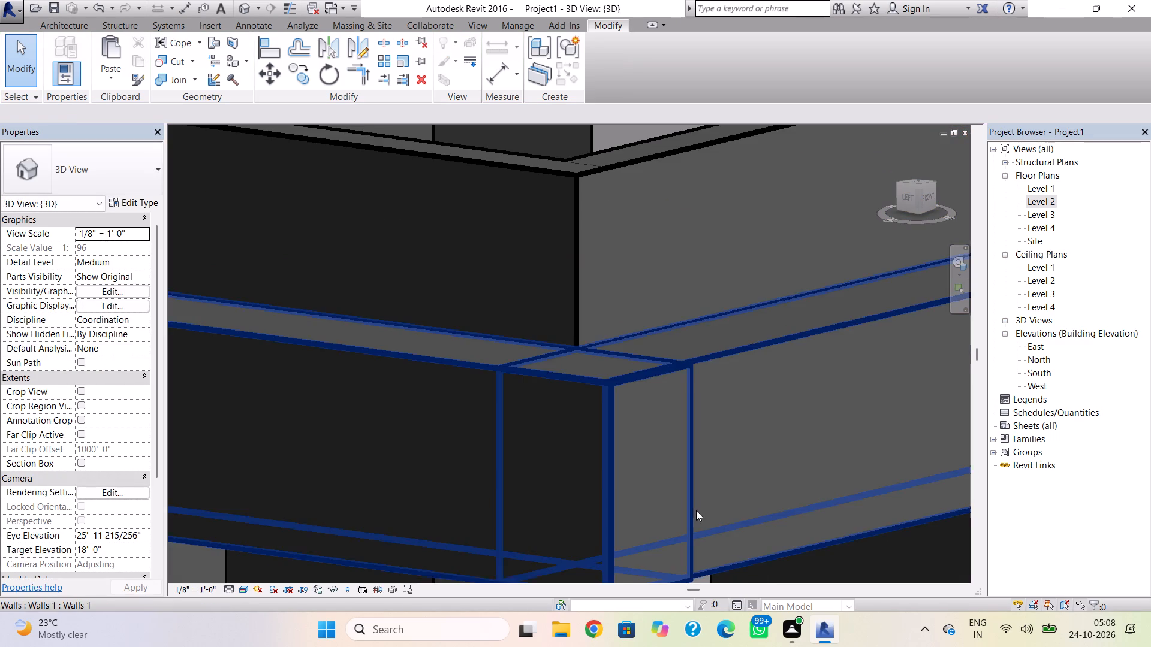
Pull the side band's lower front end slightly back toward the front band's outer face.
{"action": "left_click", "coordinate": [695, 510]}
{"action": "left_click_drag", "start_coordinate": [657, 477], "coordinate": [651, 475]}
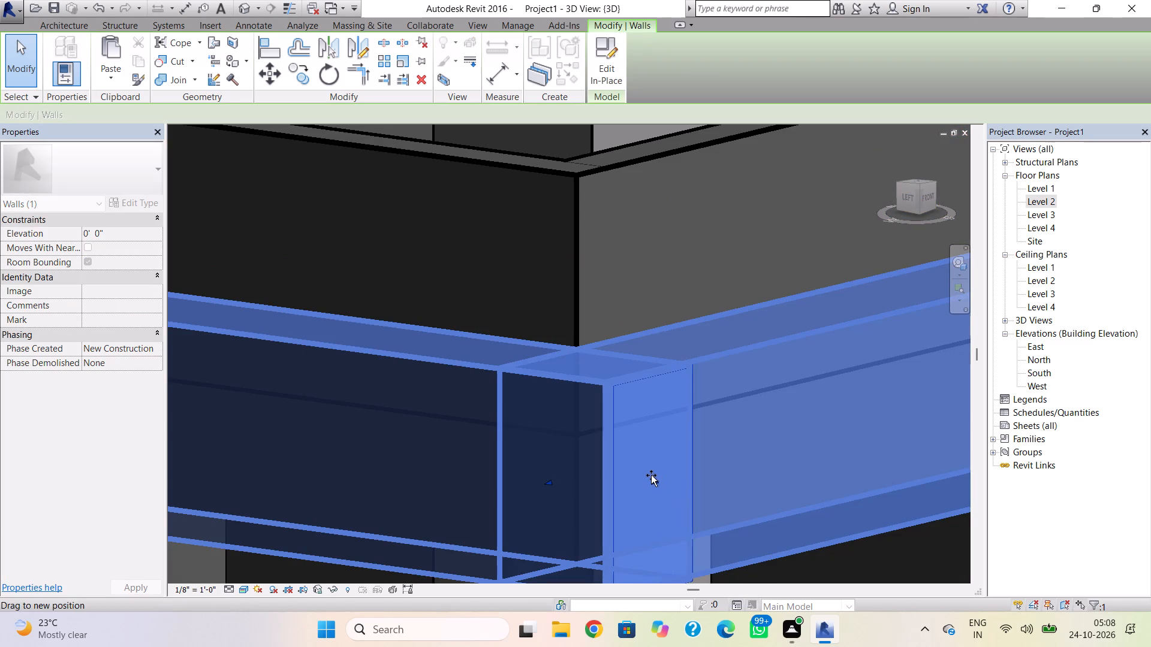
{"action": "left_click_drag", "start_coordinate": [651, 475], "coordinate": [646, 465]}
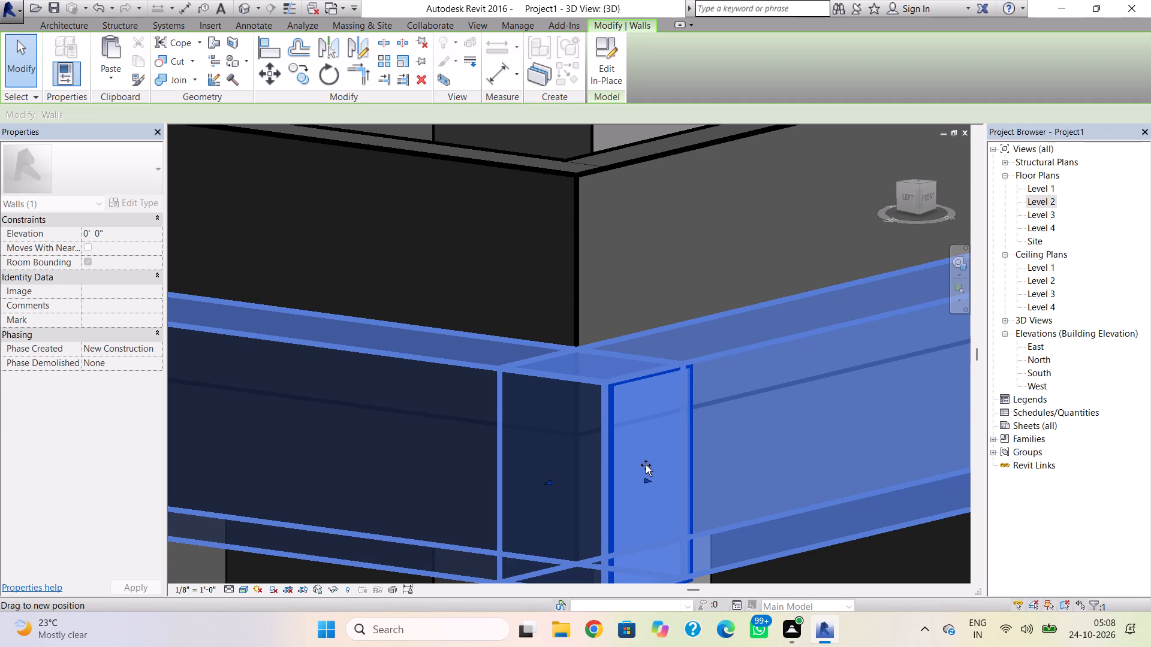
{"action": "left_click_drag", "start_coordinate": [646, 465], "coordinate": [649, 466]}
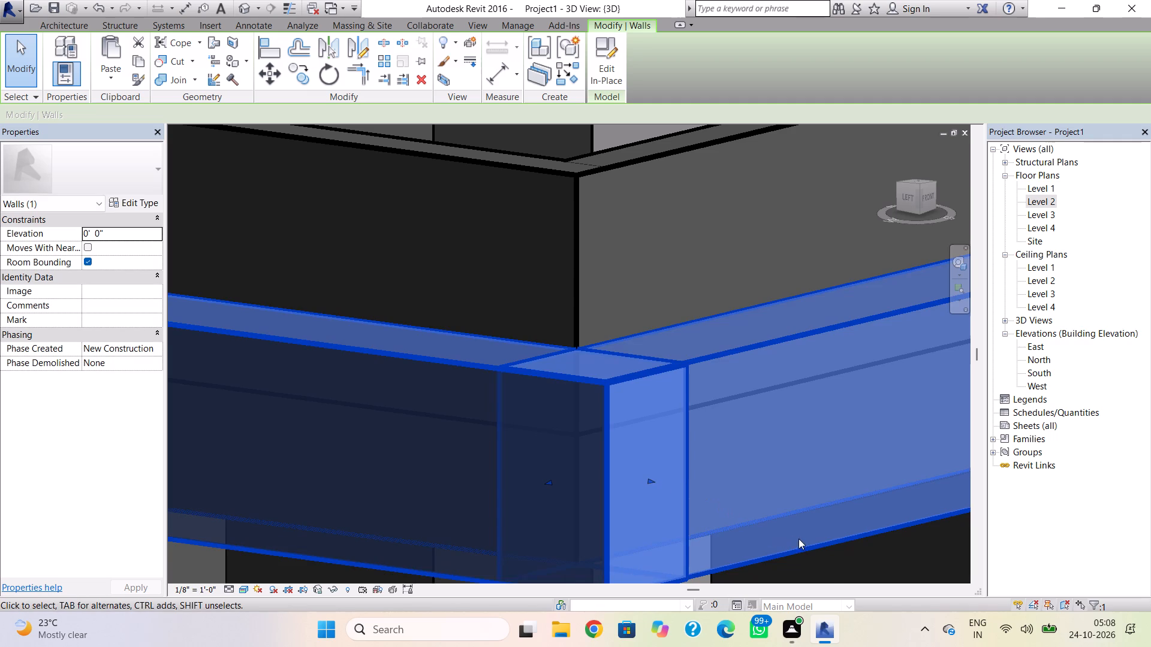
{"action": "left_click", "coordinate": [837, 560]}
{"action": "scroll", "coordinate": [733, 536], "scroll_direction": "down", "scroll_amount": 2}
{"action": "middle_click_drag", "start_coordinate": [712, 498], "coordinate": [701, 395]}
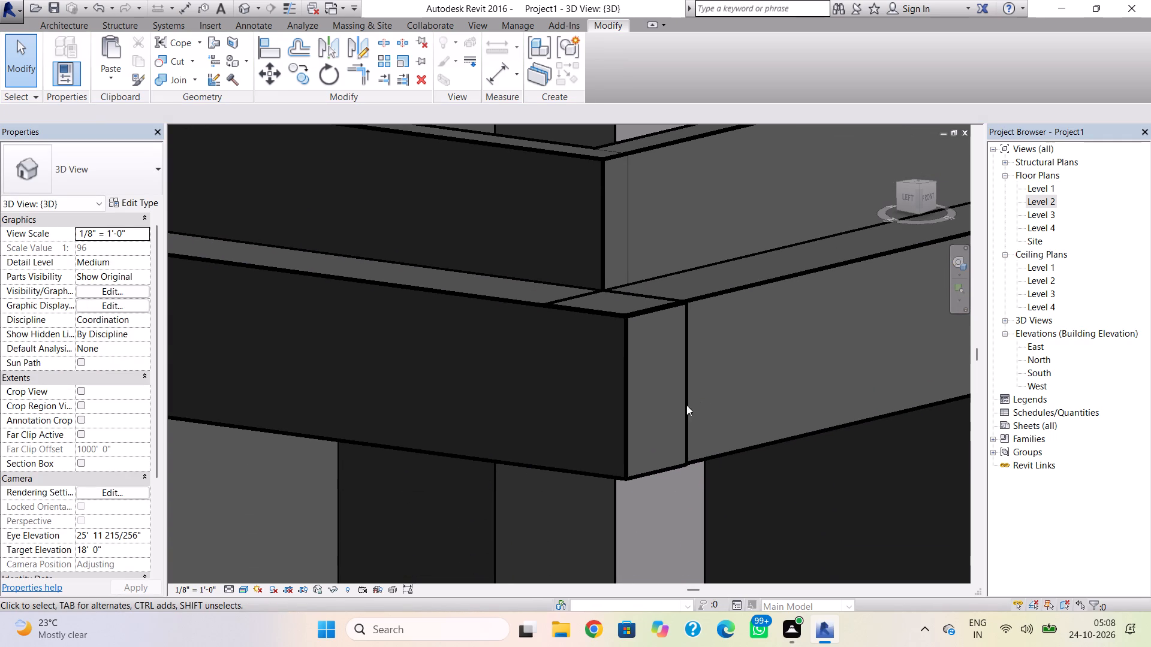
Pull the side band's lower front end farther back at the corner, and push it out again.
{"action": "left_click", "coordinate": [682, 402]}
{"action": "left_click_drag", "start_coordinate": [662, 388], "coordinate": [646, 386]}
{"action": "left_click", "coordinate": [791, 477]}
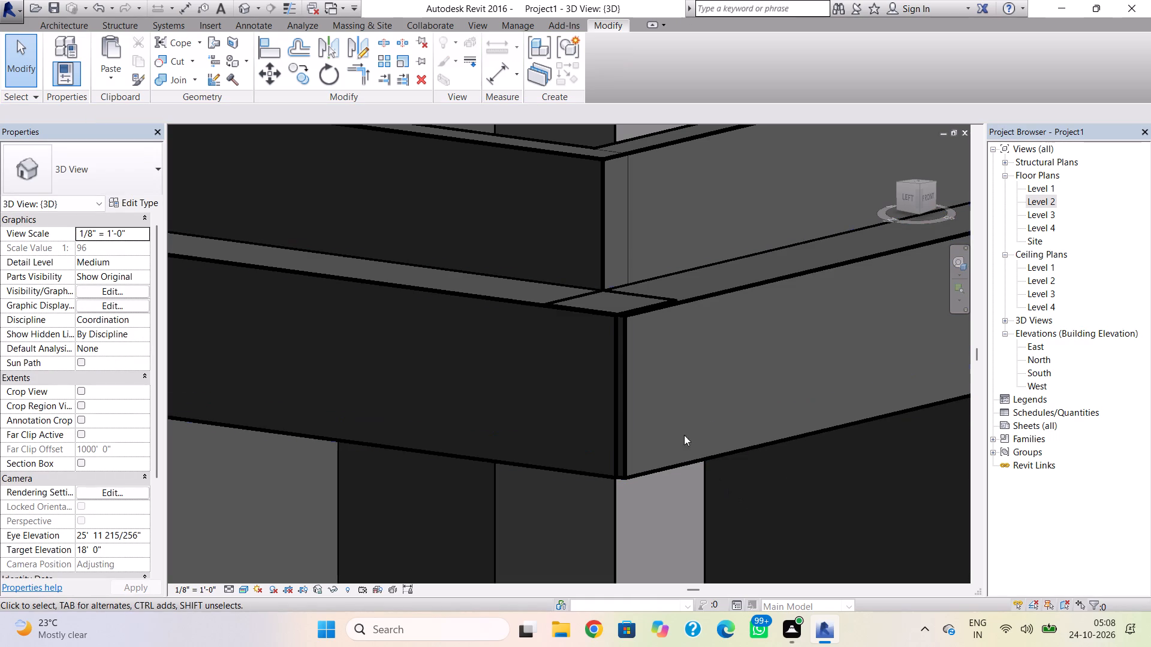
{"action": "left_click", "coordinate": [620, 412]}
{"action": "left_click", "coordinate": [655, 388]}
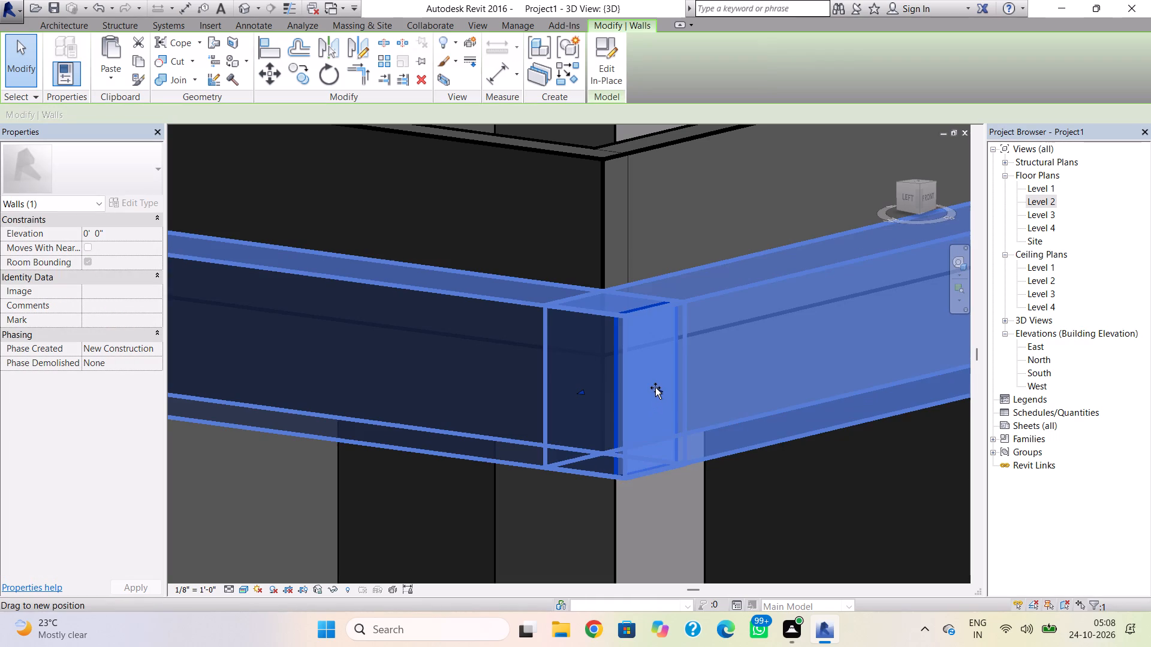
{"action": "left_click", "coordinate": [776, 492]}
Fine-tune the side band's lower front end until it sits flush with the front band's outer face.
{"action": "left_click", "coordinate": [682, 423]}
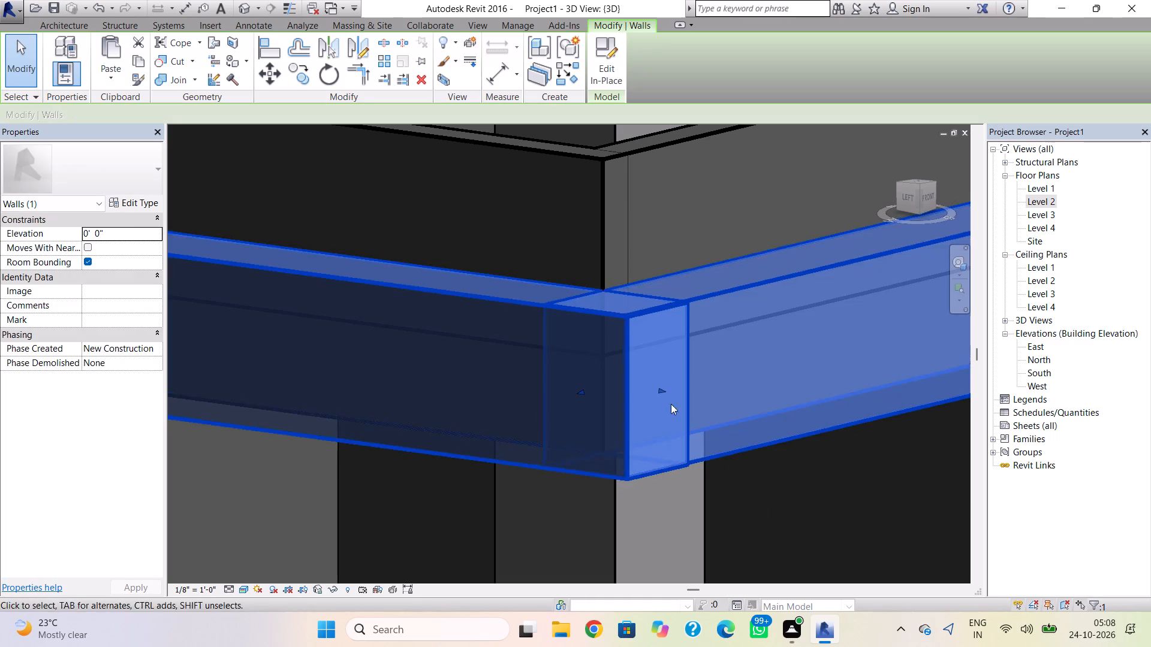
{"action": "left_click_drag", "start_coordinate": [662, 388], "coordinate": [653, 382]}
{"action": "left_click", "coordinate": [758, 483]}
{"action": "left_click", "coordinate": [682, 410]}
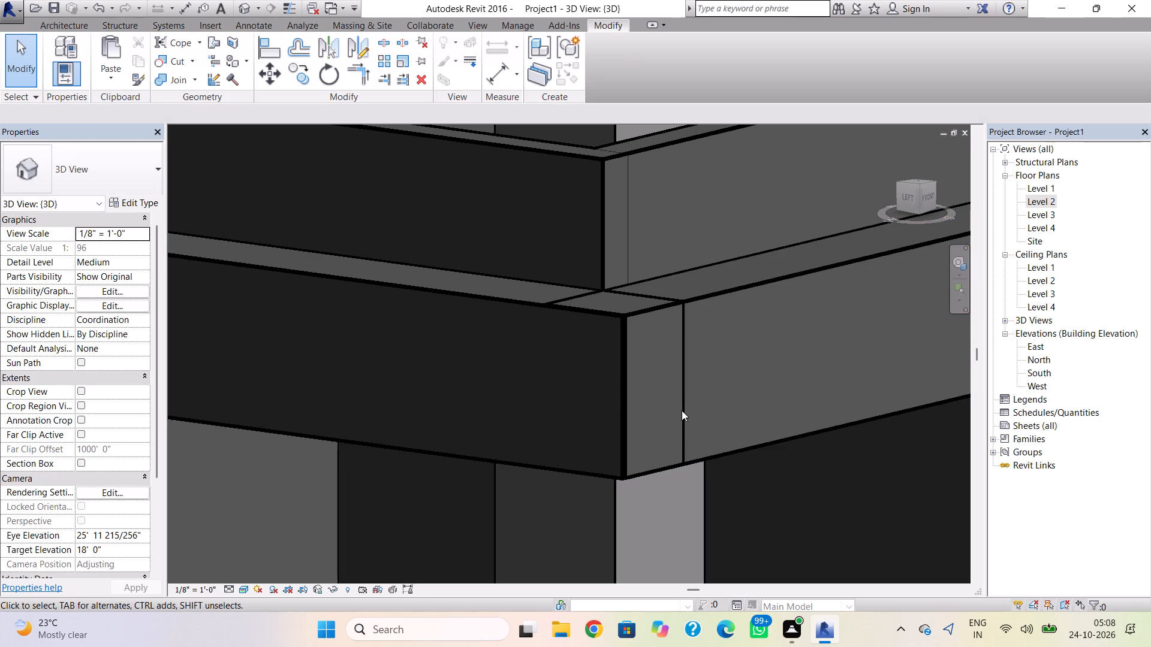
{"action": "left_click", "coordinate": [684, 408]}
{"action": "left_click", "coordinate": [678, 321]}
{"action": "left_click", "coordinate": [683, 326]}
{"action": "left_click", "coordinate": [614, 299]}
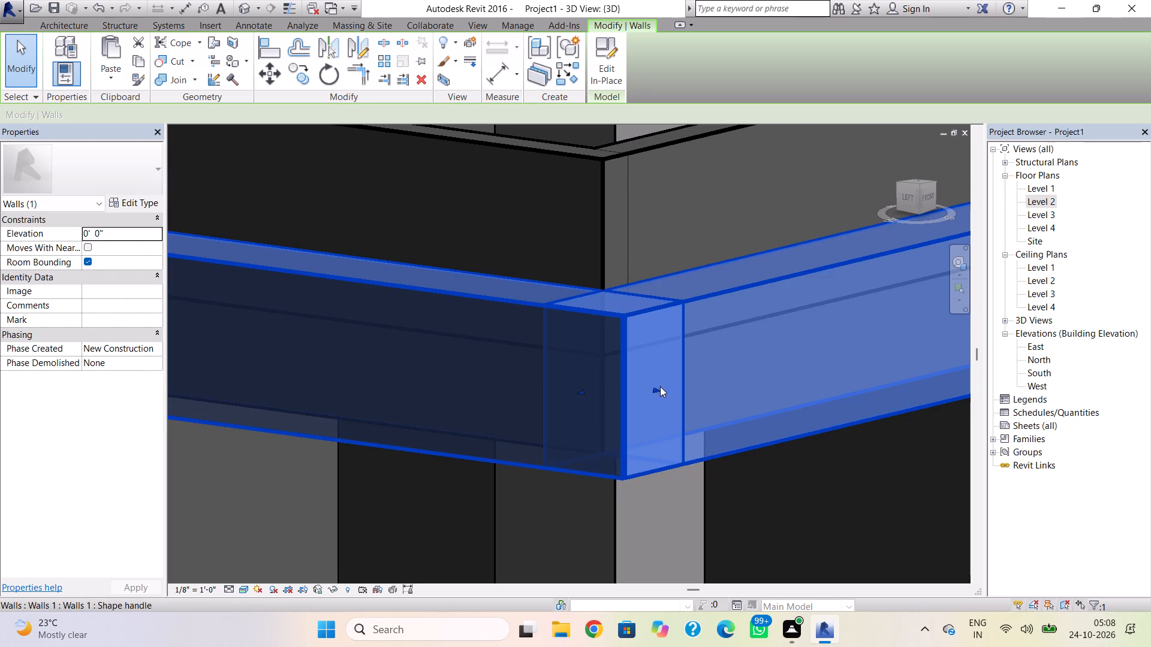
{"action": "left_click_drag", "start_coordinate": [660, 386], "coordinate": [652, 384]}
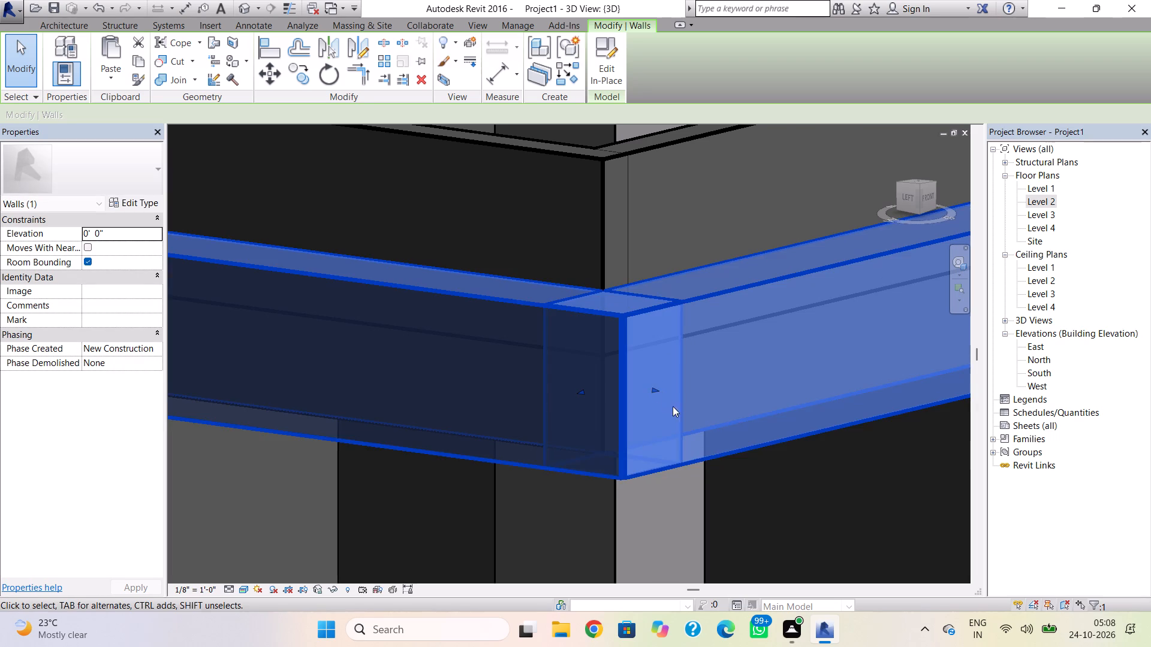
{"action": "left_click", "coordinate": [758, 492]}
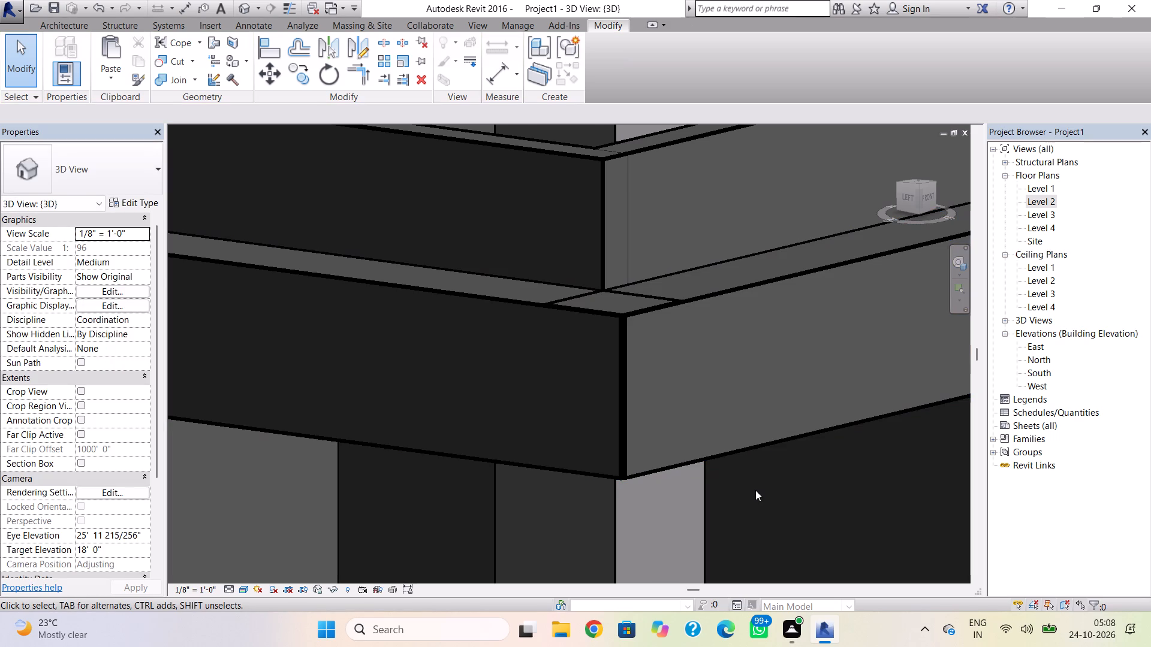
Select the in-place frame at its upper front-left corner and pull the side band's front end back from the front band's outer face.
{"action": "scroll", "coordinate": [755, 490], "scroll_direction": "down", "scroll_amount": 6}
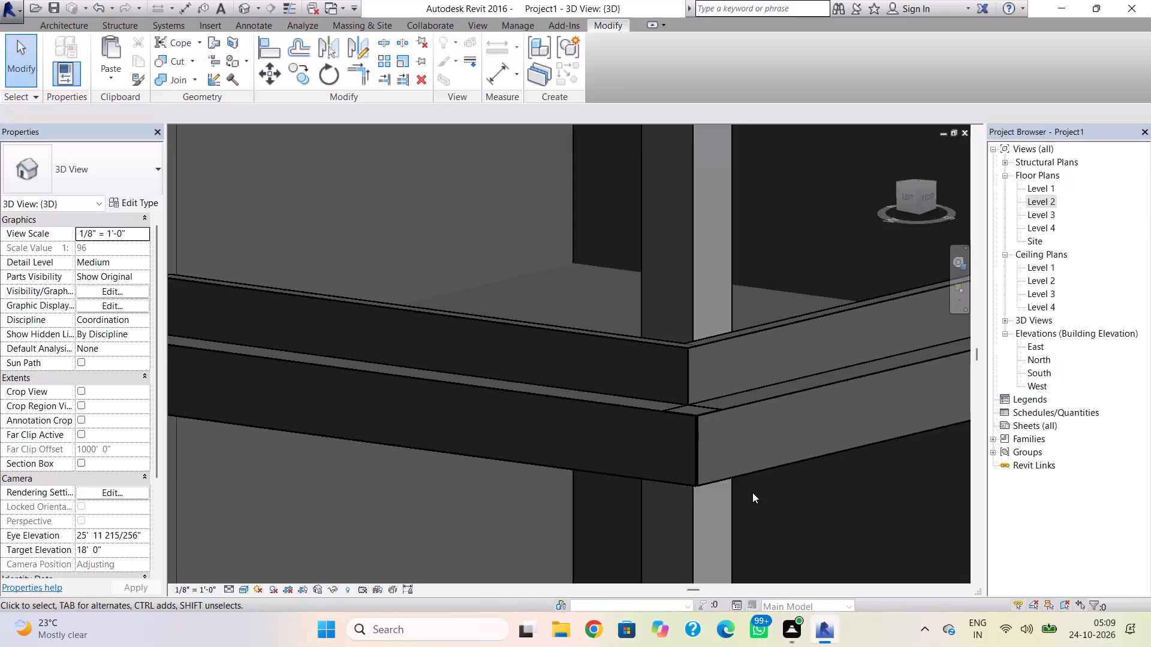
{"action": "scroll", "coordinate": [741, 491], "scroll_direction": "down", "scroll_amount": 5}
{"action": "middle_click", "coordinate": [758, 488]}
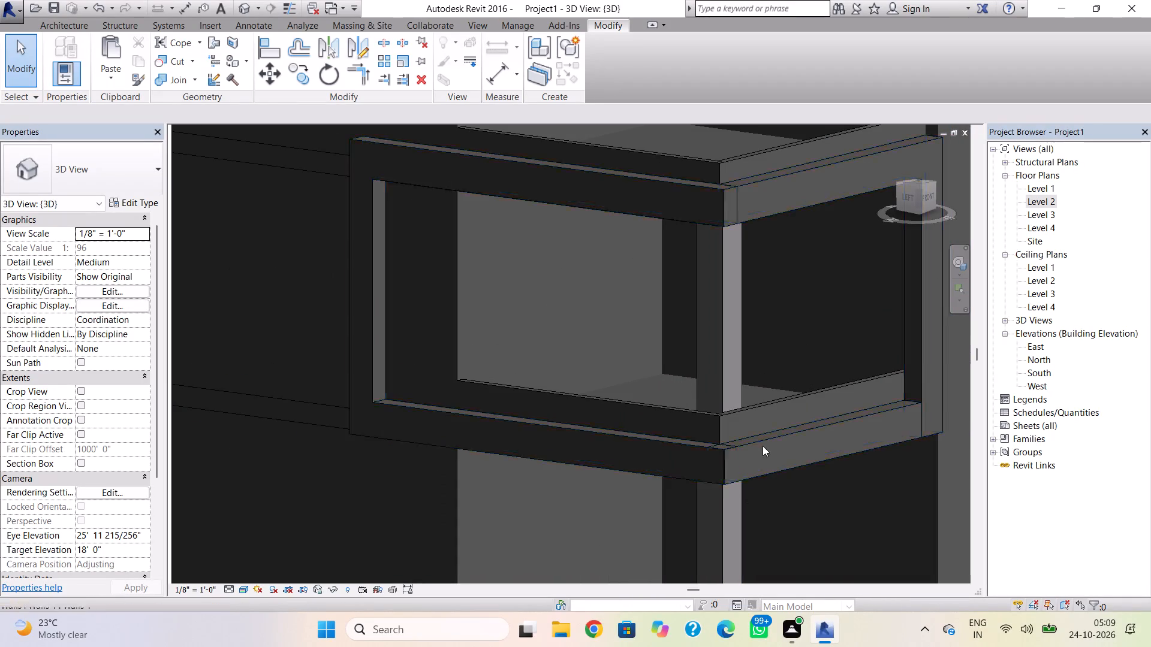
{"action": "scroll", "coordinate": [709, 205], "scroll_direction": "up", "scroll_amount": 6}
{"action": "middle_click_drag", "start_coordinate": [721, 218], "coordinate": [718, 284]}
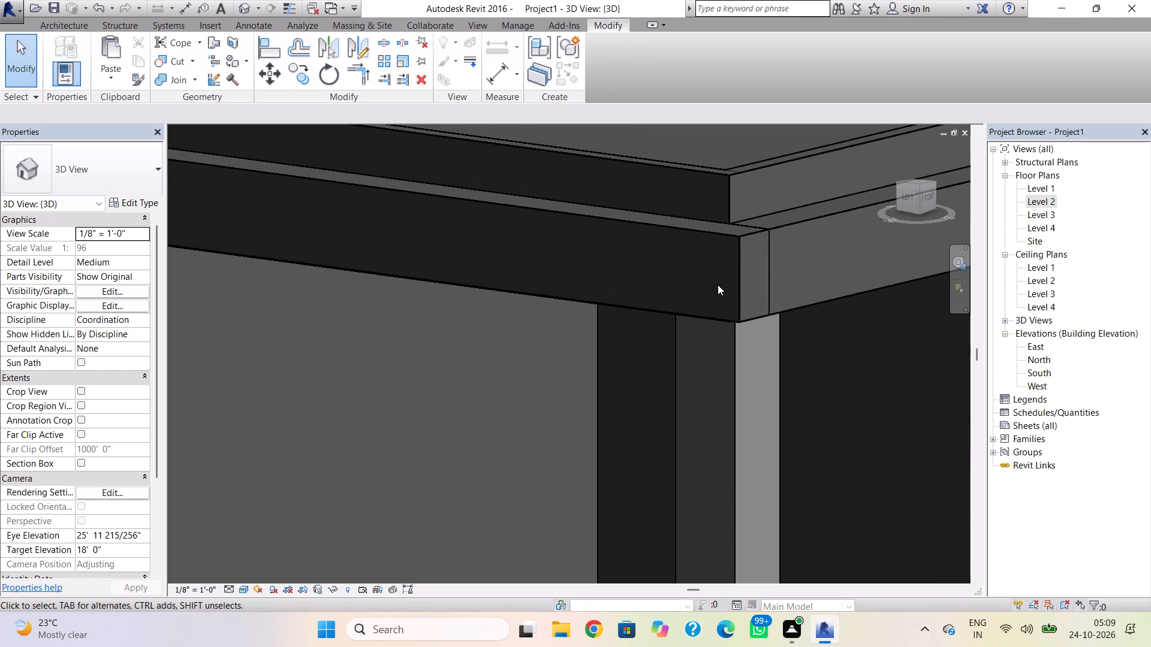
{"action": "left_click", "coordinate": [741, 270]}
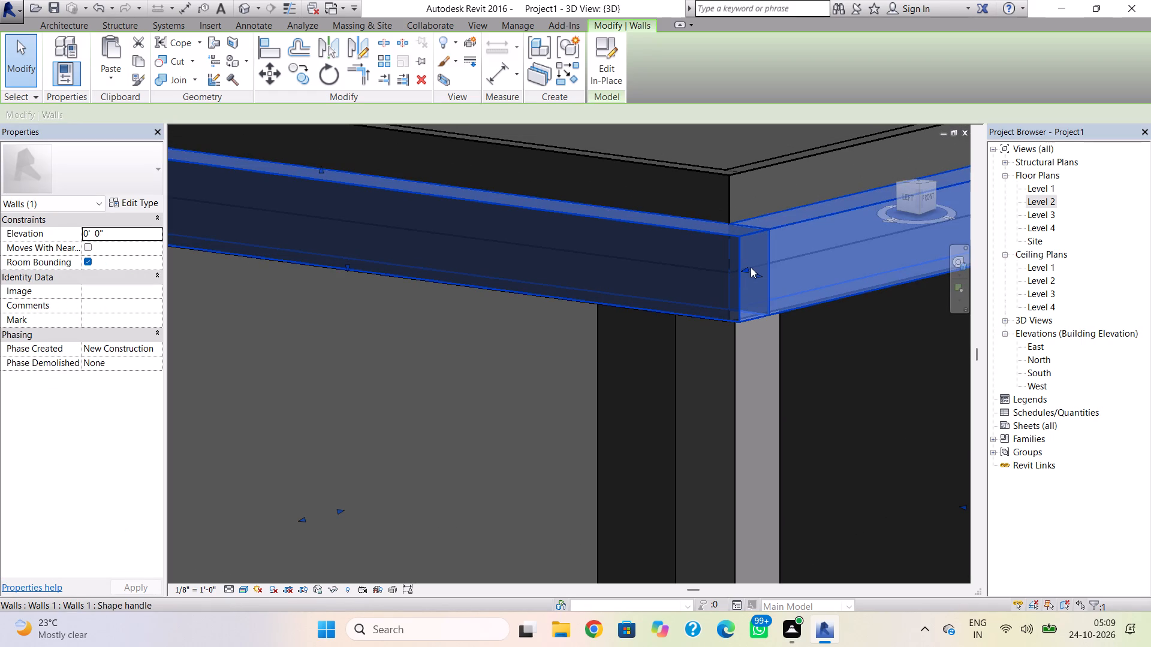
{"action": "left_click_drag", "start_coordinate": [761, 274], "coordinate": [735, 271]}
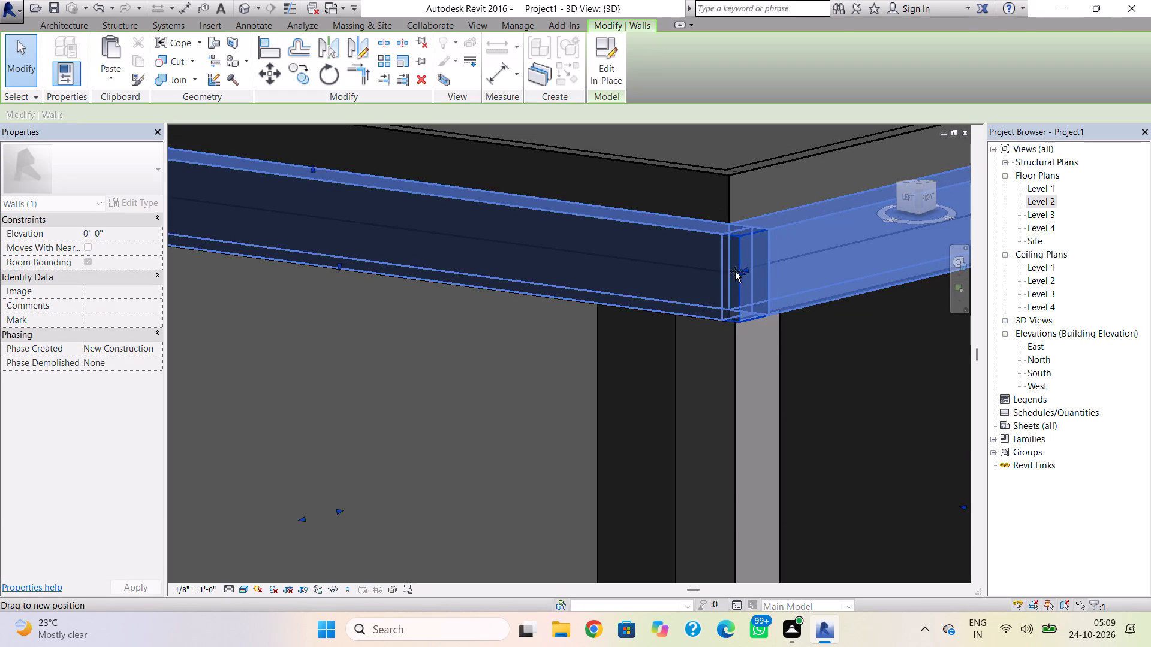
{"action": "left_click_drag", "start_coordinate": [735, 271], "coordinate": [715, 270]}
Extend the front band's end at the frame's upper front-left corner out to the side band's outer face.
{"action": "left_click_drag", "start_coordinate": [743, 269], "coordinate": [731, 276]}
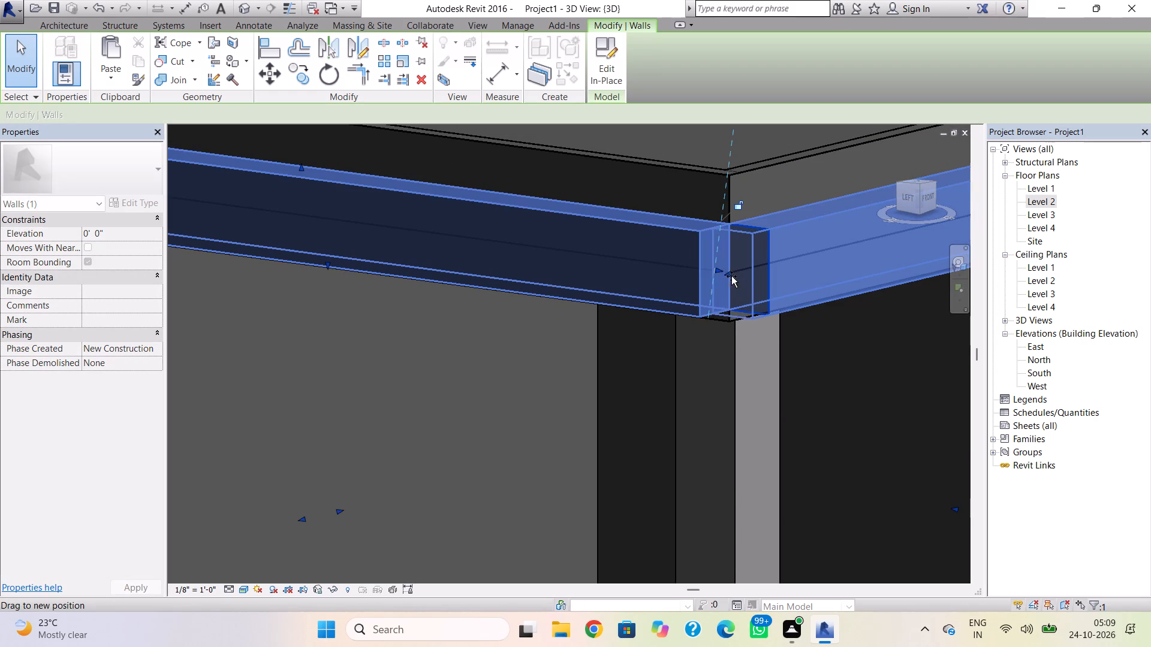
{"action": "left_click_drag", "start_coordinate": [731, 276], "coordinate": [722, 282]}
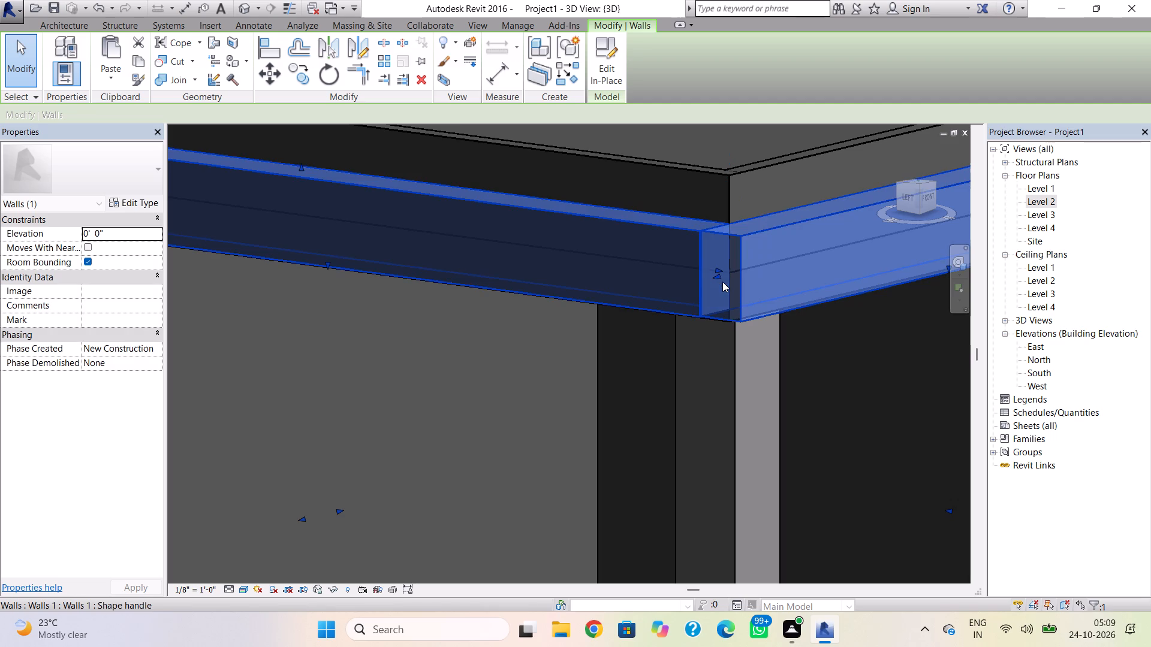
{"action": "scroll", "coordinate": [722, 282], "scroll_direction": "up", "scroll_amount": 7}
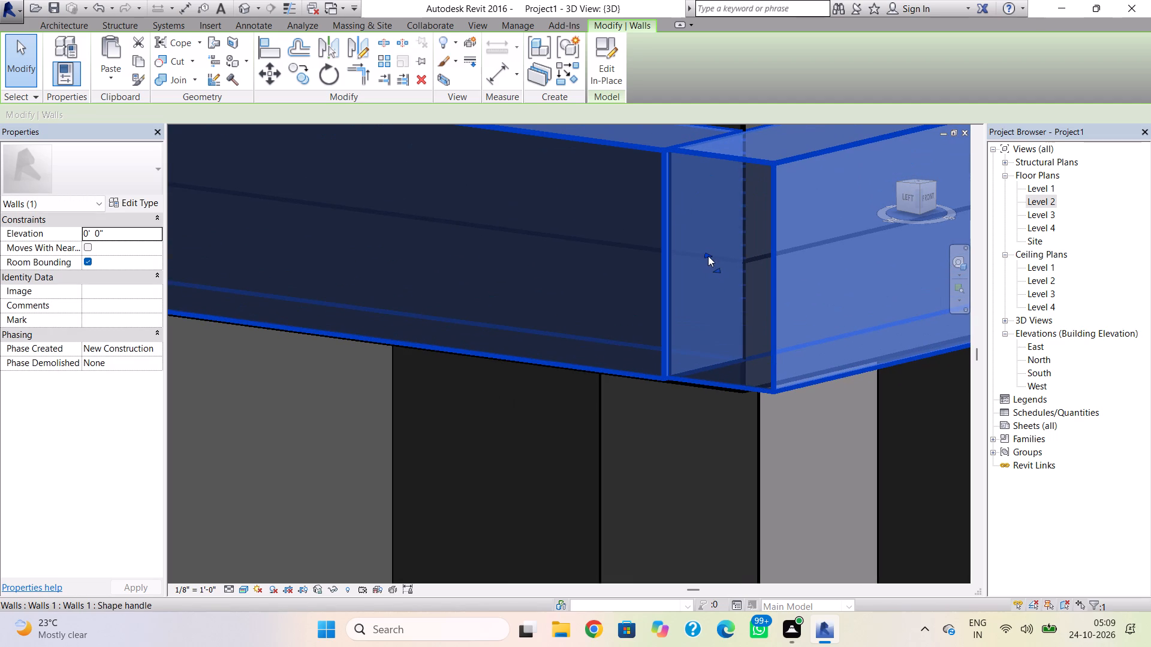
{"action": "left_click", "coordinate": [718, 269]}
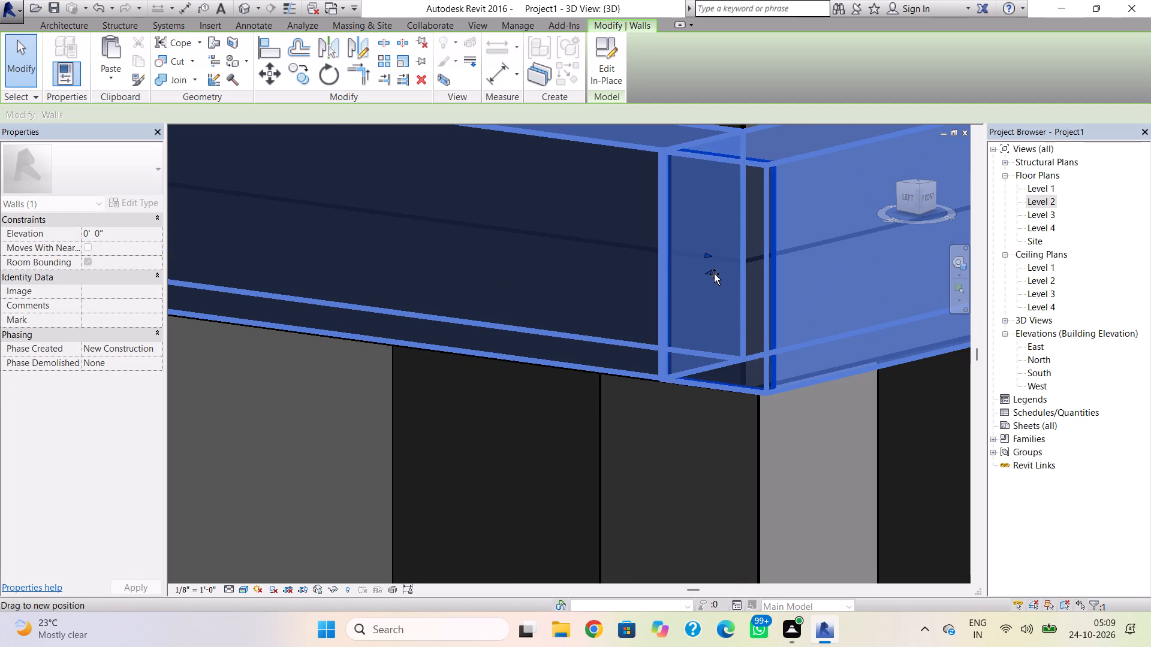
Pull the side band's upper front end forward to the front band's outer face.
{"action": "left_click_drag", "start_coordinate": [710, 256], "coordinate": [713, 257]}
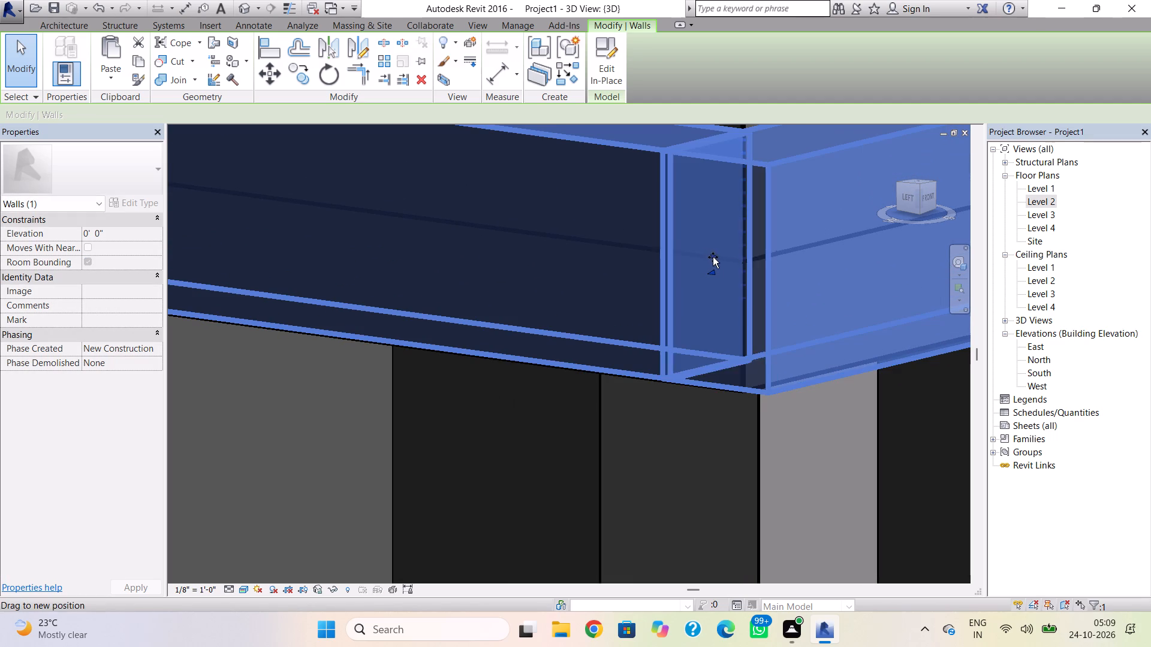
{"action": "left_click_drag", "start_coordinate": [713, 257], "coordinate": [788, 278]}
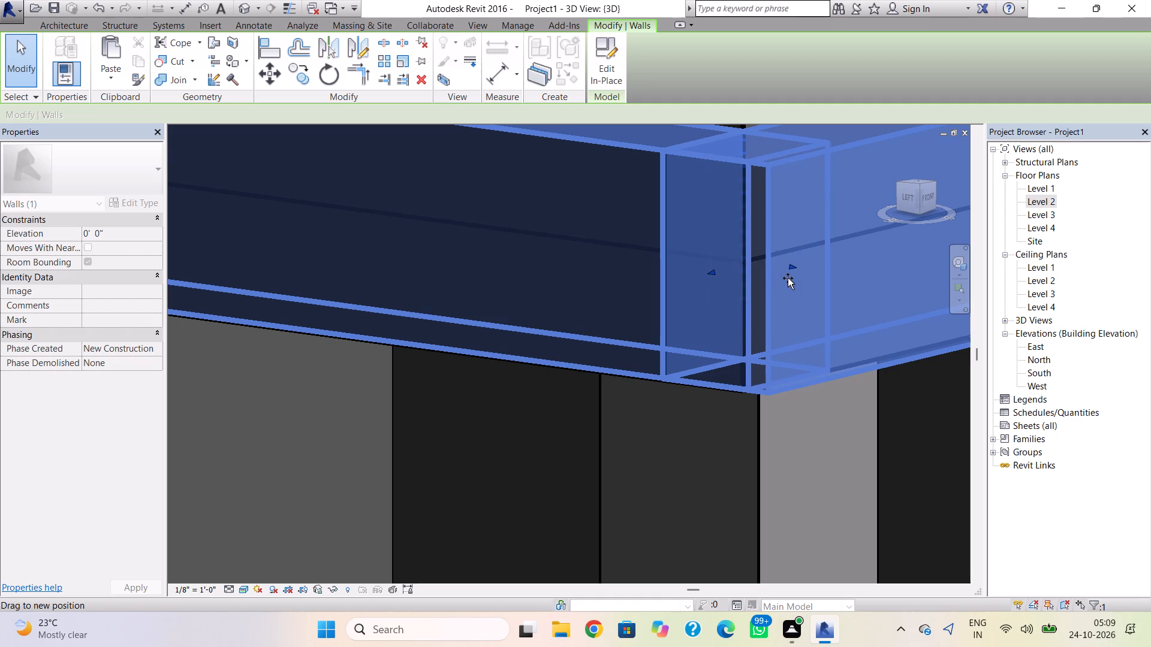
{"action": "left_click_drag", "start_coordinate": [788, 278], "coordinate": [802, 280]}
{"action": "left_click", "coordinate": [887, 410]}
Fine-tune both band ends at the frame's upper front-left corner until they sit flush with each other's outer faces.
{"action": "scroll", "coordinate": [867, 411], "scroll_direction": "down", "scroll_amount": 5}
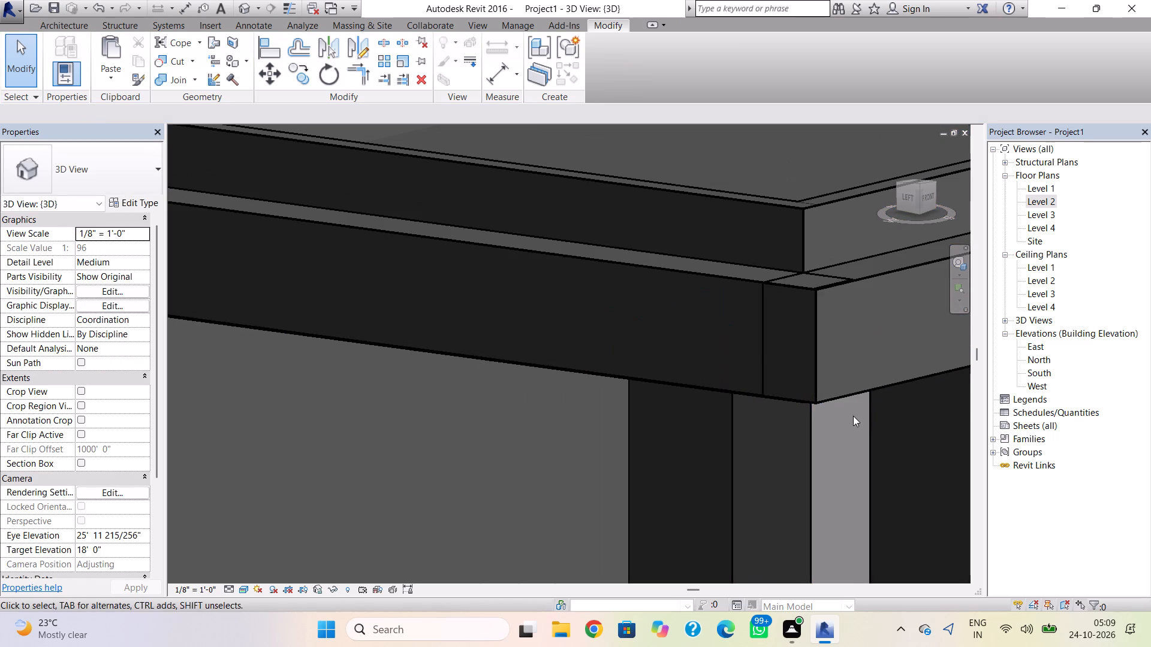
{"action": "left_click", "coordinate": [813, 344]}
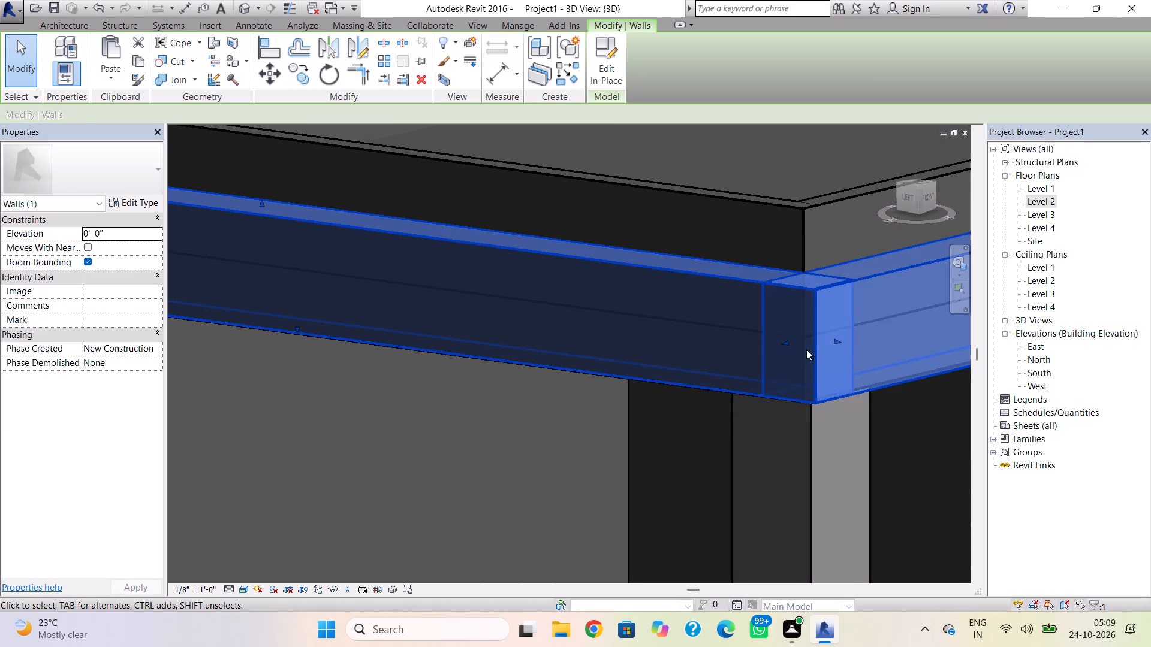
{"action": "scroll", "coordinate": [803, 352], "scroll_direction": "up", "scroll_amount": 3}
{"action": "left_click", "coordinate": [783, 344]}
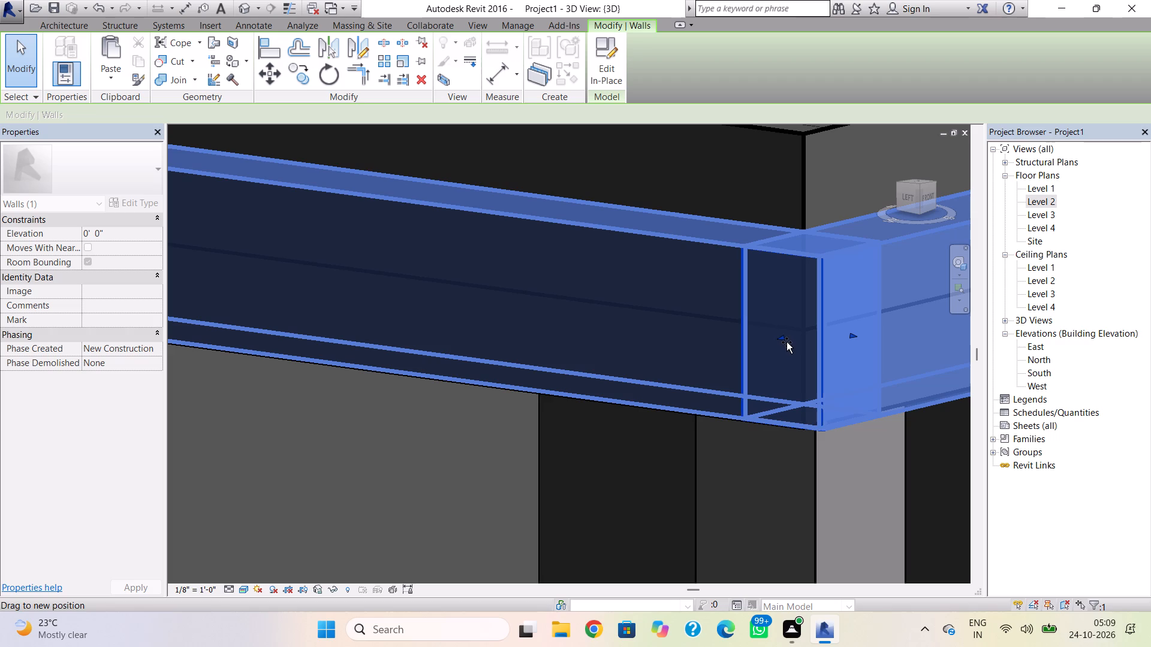
{"action": "left_click", "coordinate": [870, 502]}
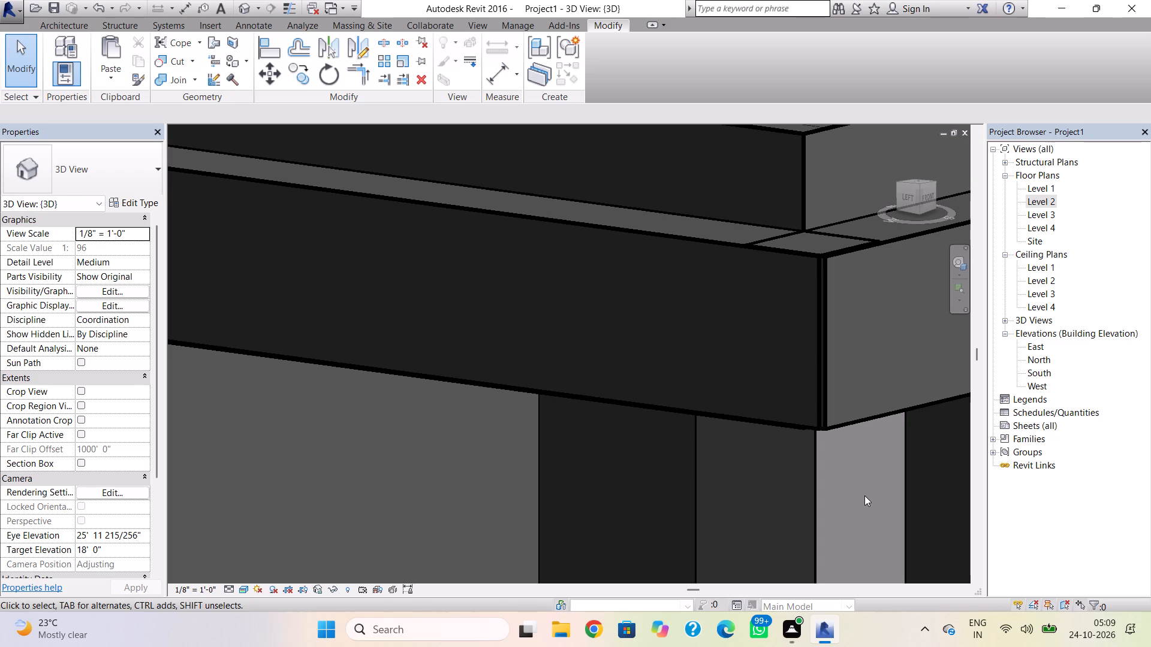
{"action": "left_click", "coordinate": [825, 379]}
{"action": "scroll", "coordinate": [840, 361], "scroll_direction": "up", "scroll_amount": 3}
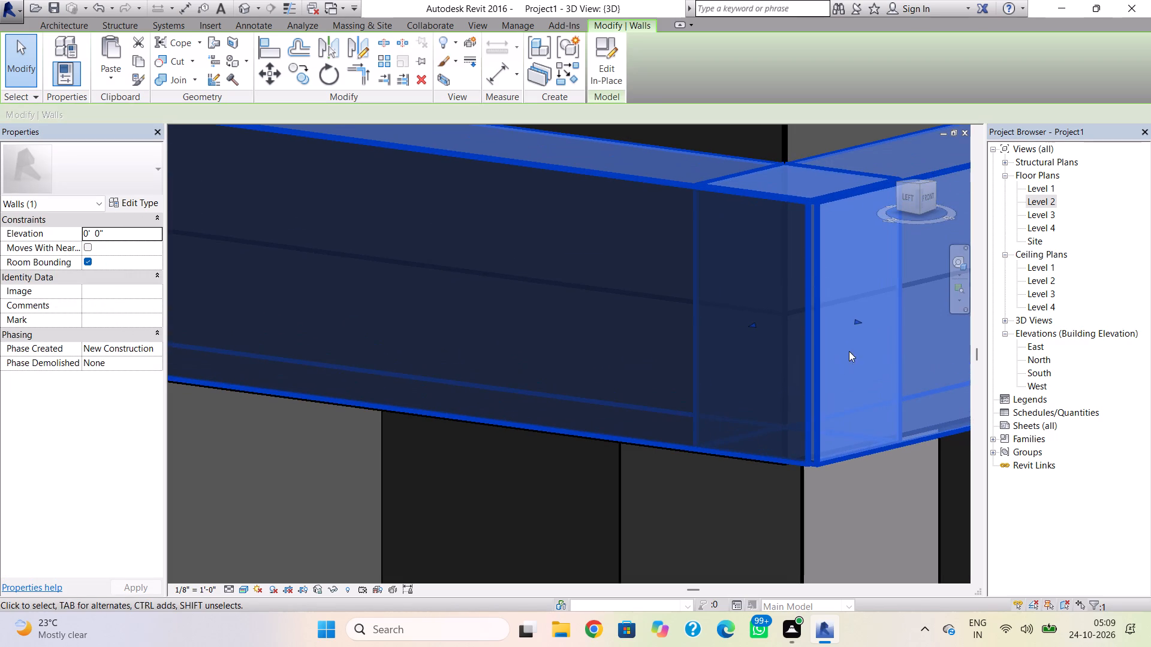
{"action": "left_click", "coordinate": [854, 315]}
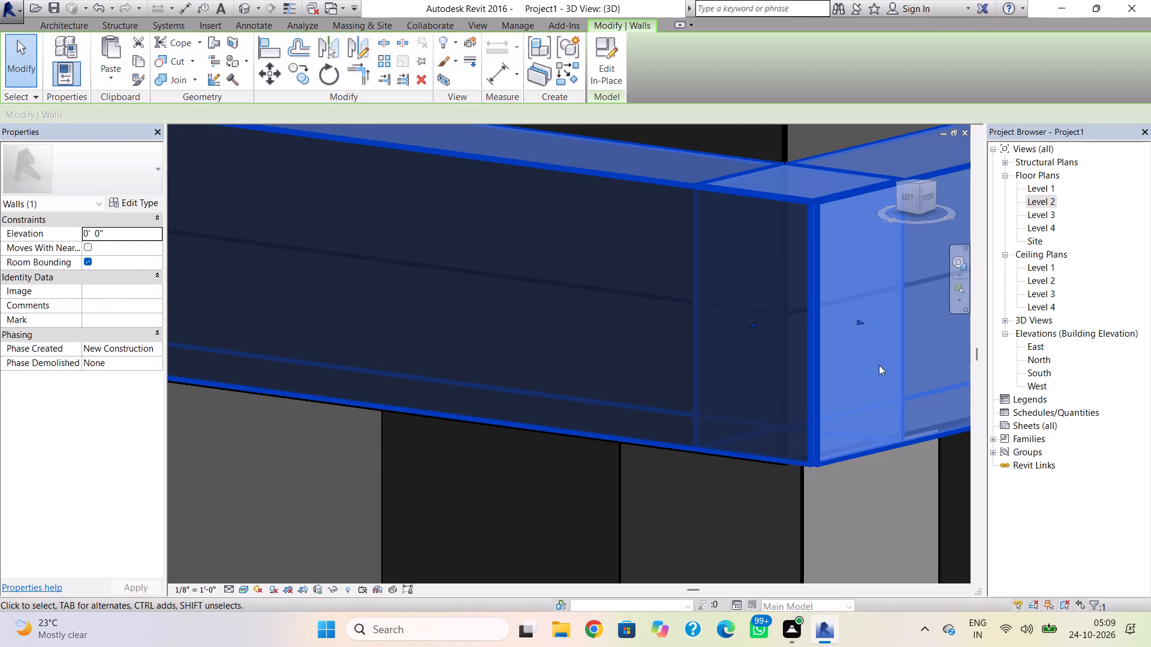
{"action": "left_click", "coordinate": [925, 498]}
Select the in-place frame at its lower front-left corner and adjust the side band's front end against the front band's outer face.
{"action": "scroll", "coordinate": [880, 525], "scroll_direction": "down", "scroll_amount": 11}
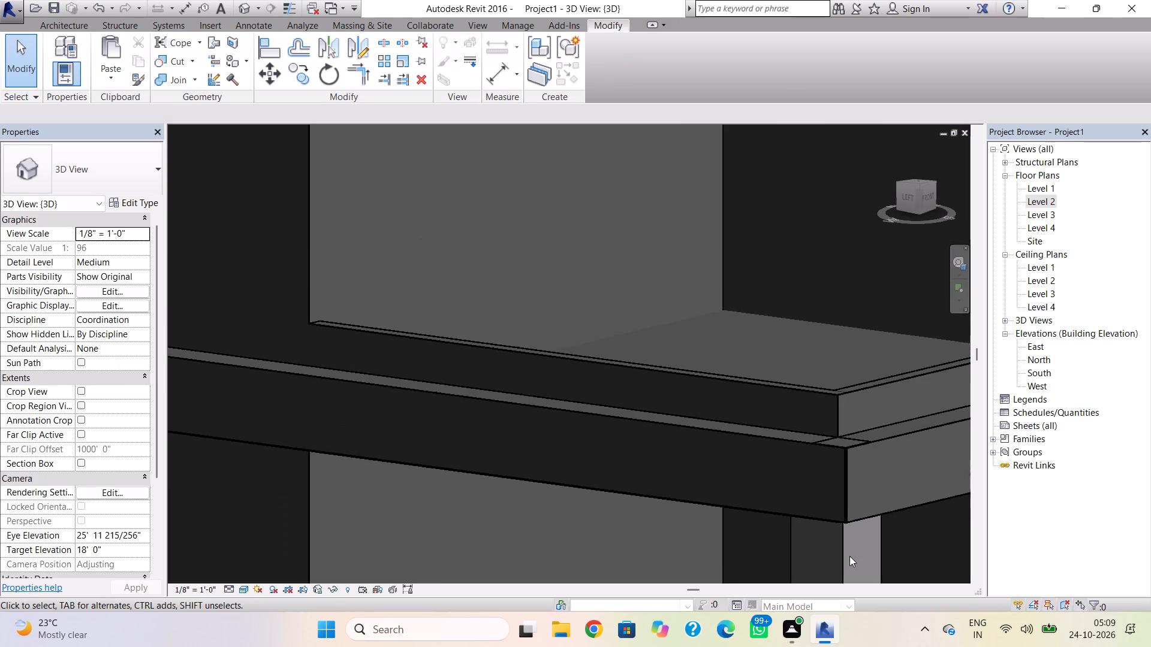
{"action": "middle_click_drag", "start_coordinate": [833, 537], "coordinate": [794, 425]}
{"action": "scroll", "coordinate": [792, 464], "scroll_direction": "down", "scroll_amount": 6}
{"action": "middle_click_drag", "start_coordinate": [792, 478], "coordinate": [728, 371]}
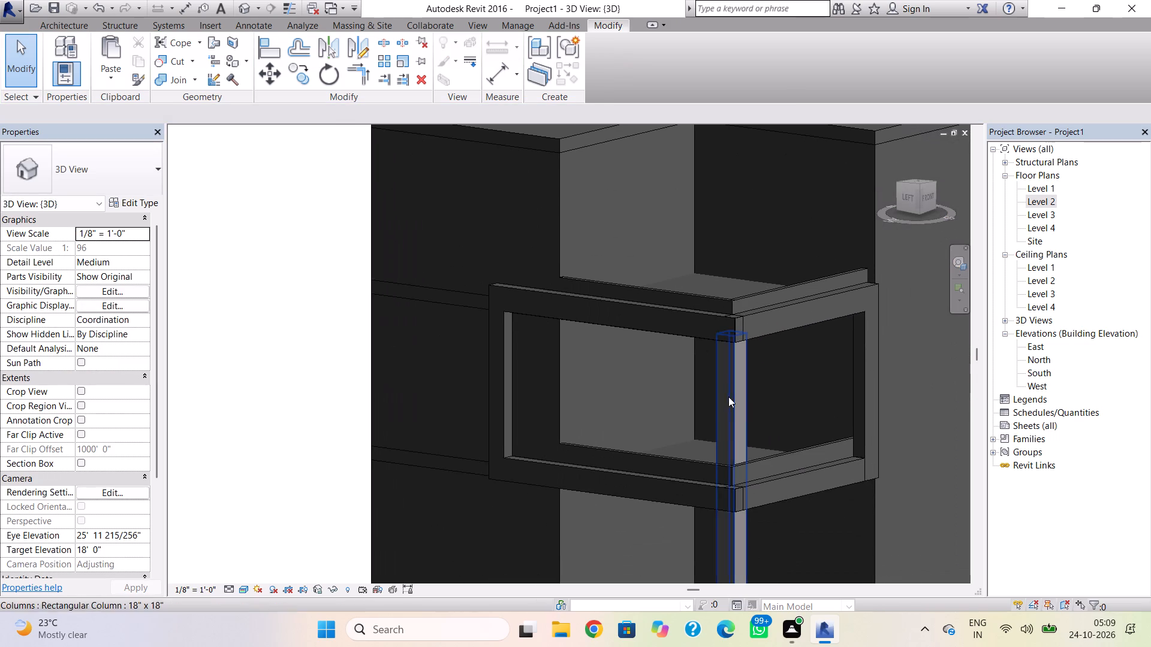
{"action": "scroll", "coordinate": [739, 503], "scroll_direction": "up", "scroll_amount": 3}
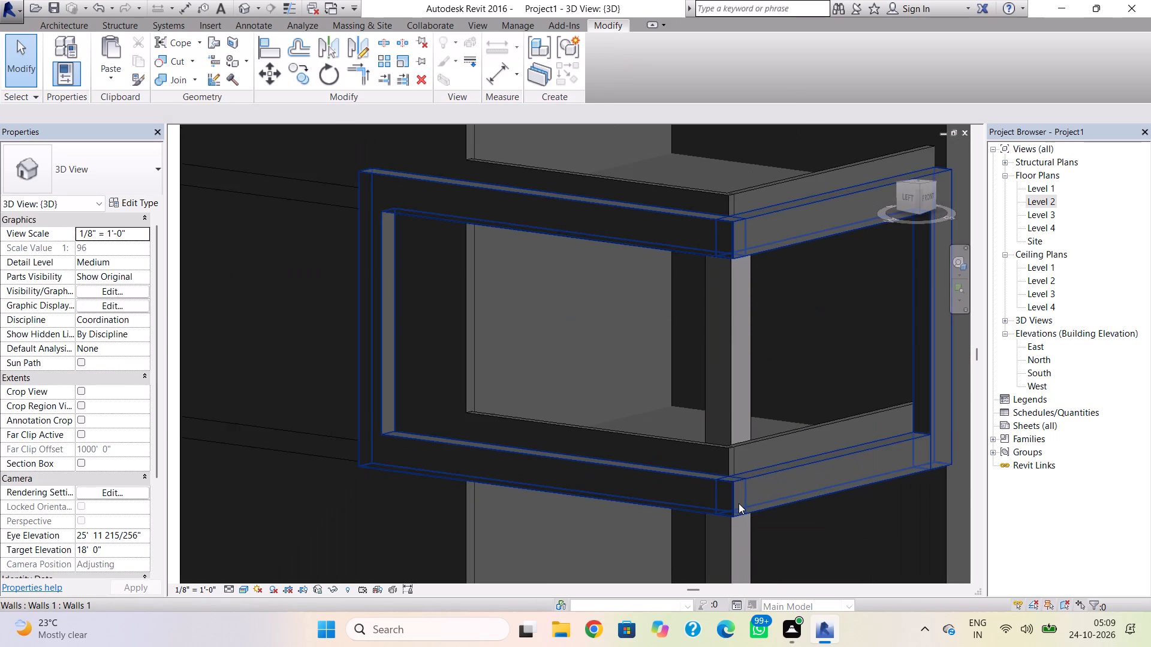
{"action": "scroll", "coordinate": [739, 503], "scroll_direction": "up", "scroll_amount": 4}
{"action": "left_click", "coordinate": [752, 492]}
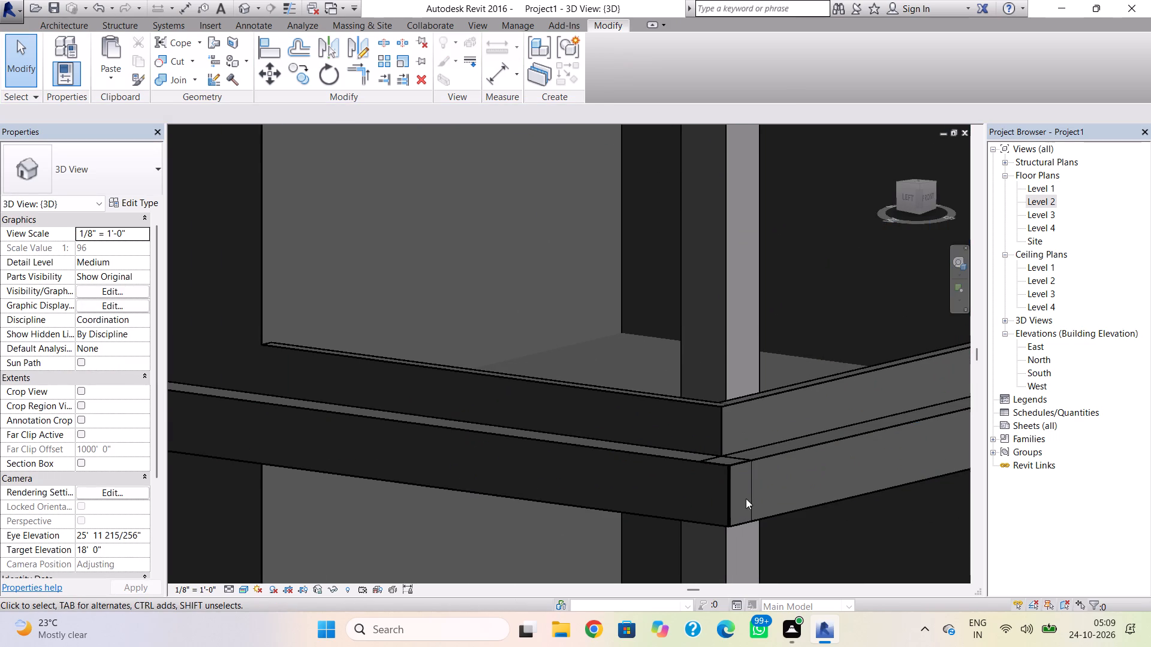
{"action": "left_click", "coordinate": [733, 507]}
{"action": "scroll", "coordinate": [734, 506], "scroll_direction": "up", "scroll_amount": 7}
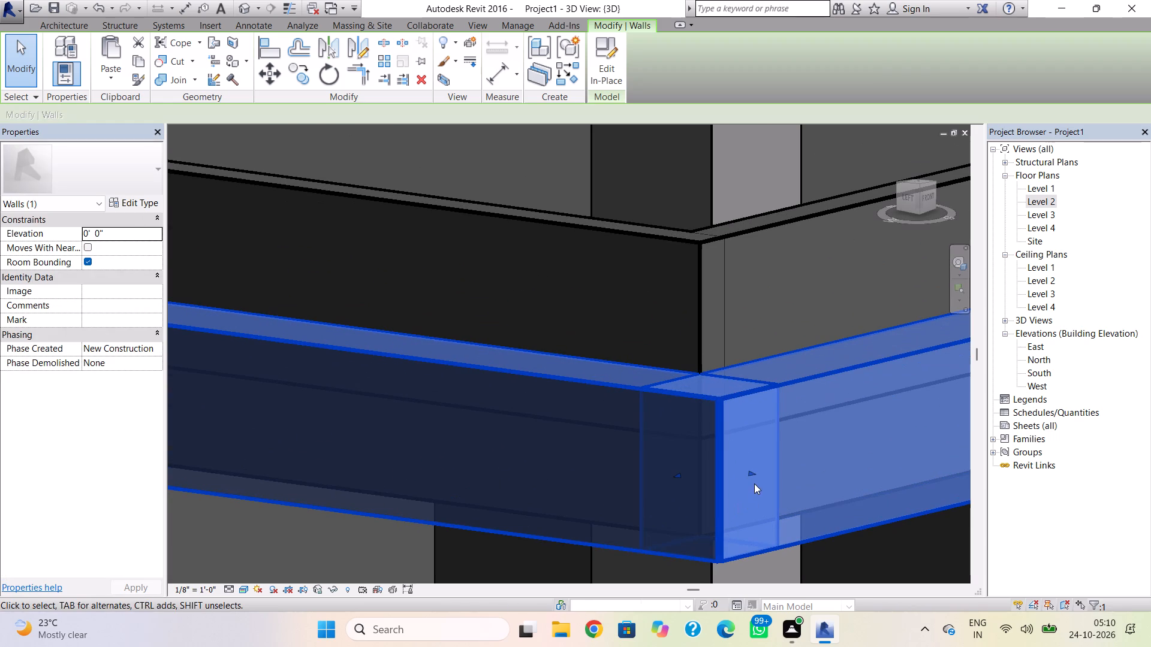
{"action": "left_click", "coordinate": [752, 474]}
{"action": "left_click_drag", "start_coordinate": [752, 474], "coordinate": [752, 473]}
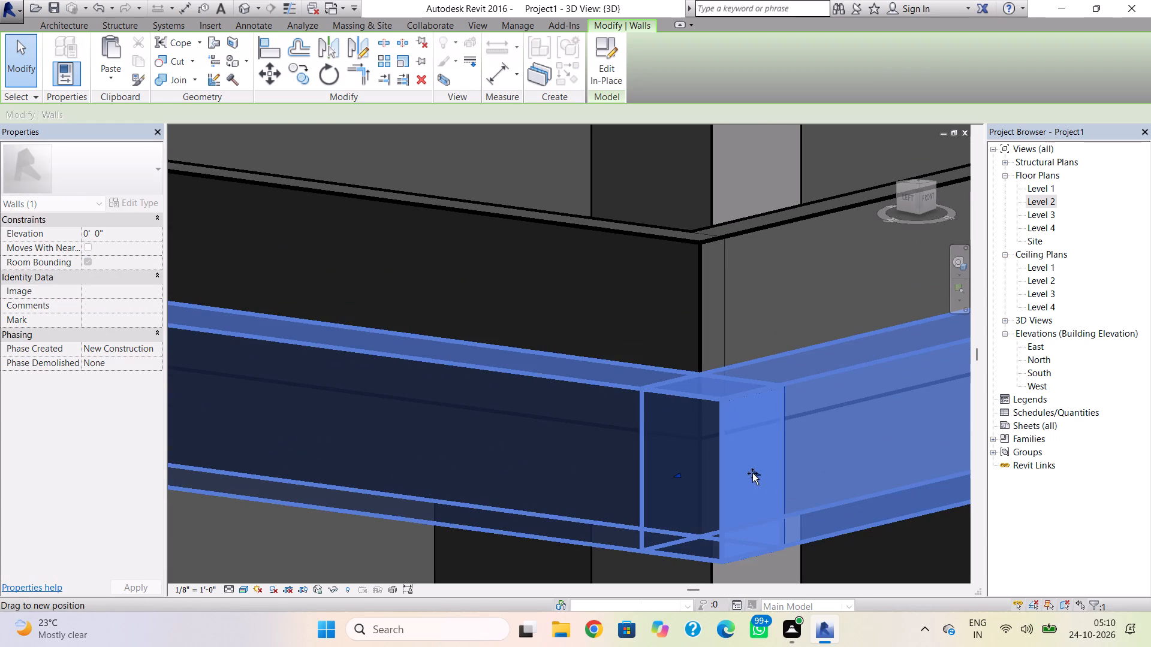
{"action": "left_click_drag", "start_coordinate": [752, 473], "coordinate": [748, 468]}
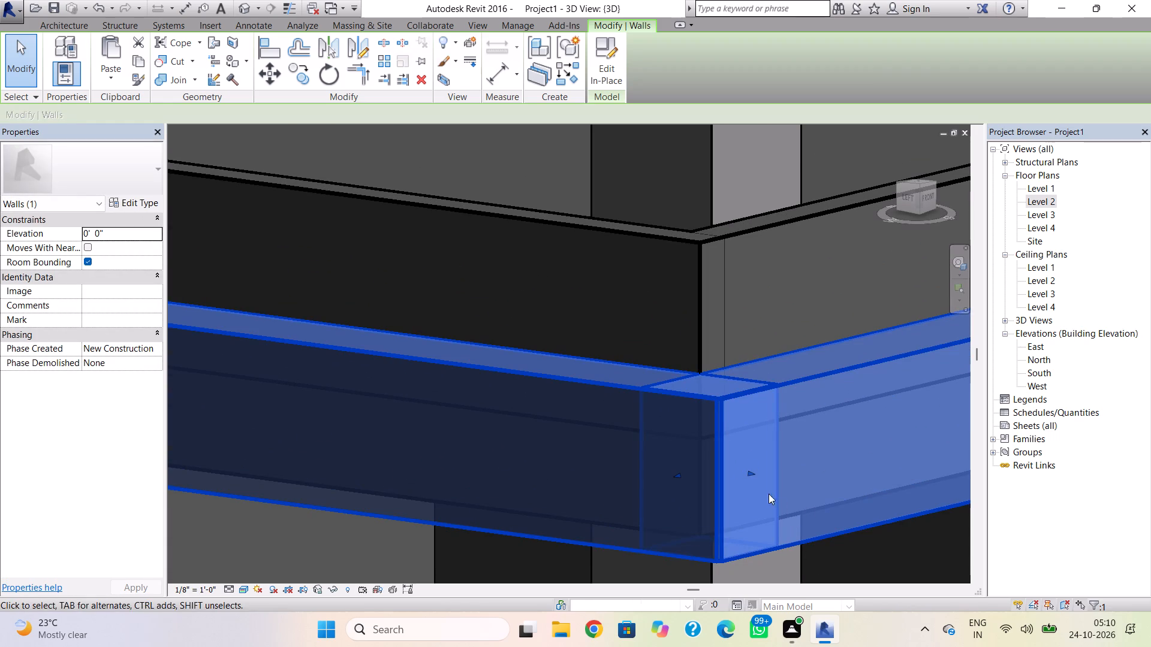
Nudge the side band's lower front end until it is flush with the front band's outer face.
{"action": "scroll", "coordinate": [754, 476], "scroll_direction": "up", "scroll_amount": 6}
{"action": "left_click", "coordinate": [739, 468]}
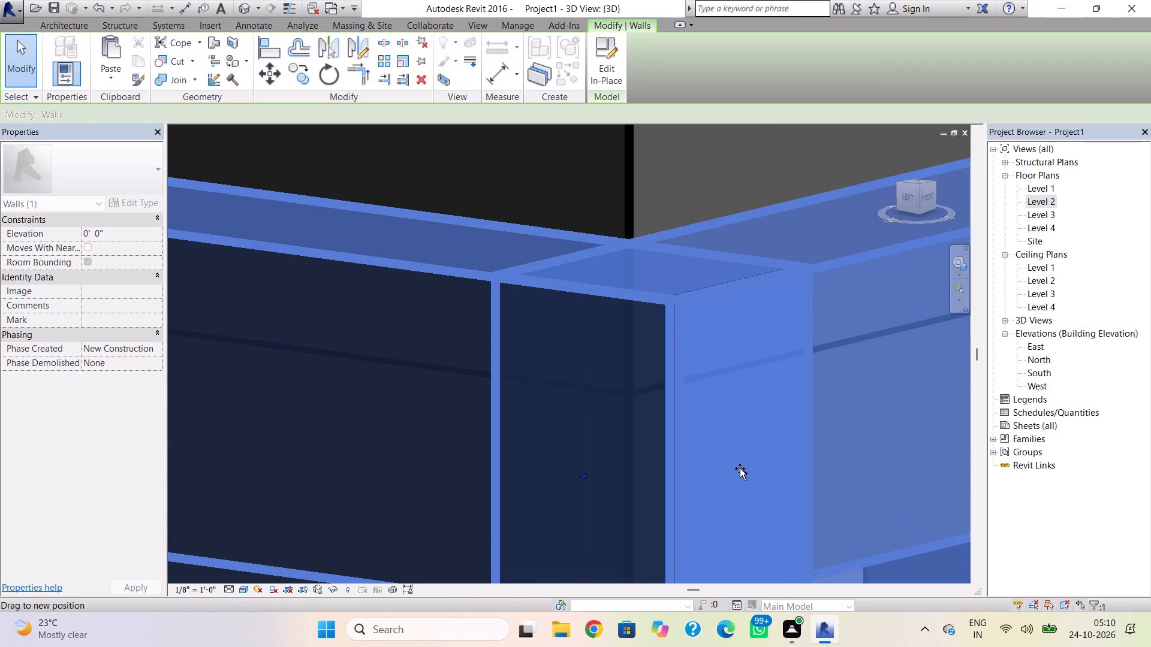
{"action": "scroll", "coordinate": [884, 548], "scroll_direction": "down", "scroll_amount": 2}
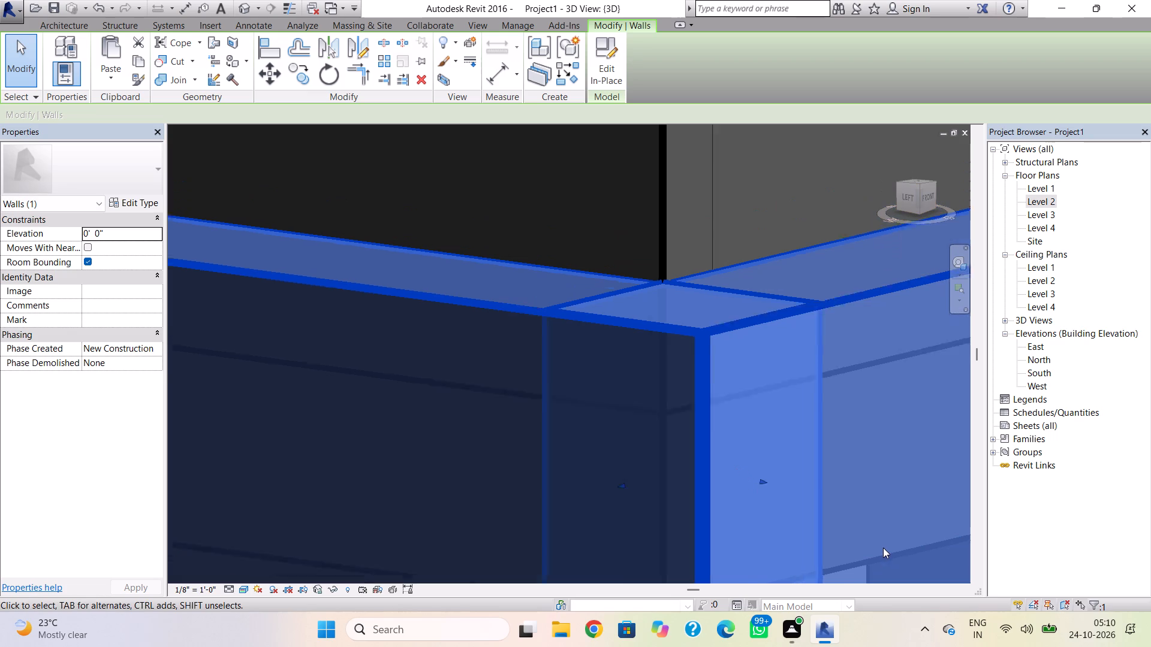
{"action": "scroll", "coordinate": [883, 548], "scroll_direction": "down", "scroll_amount": 1}
{"action": "middle_click_drag", "start_coordinate": [882, 548], "coordinate": [824, 380]}
{"action": "left_click", "coordinate": [839, 485]}
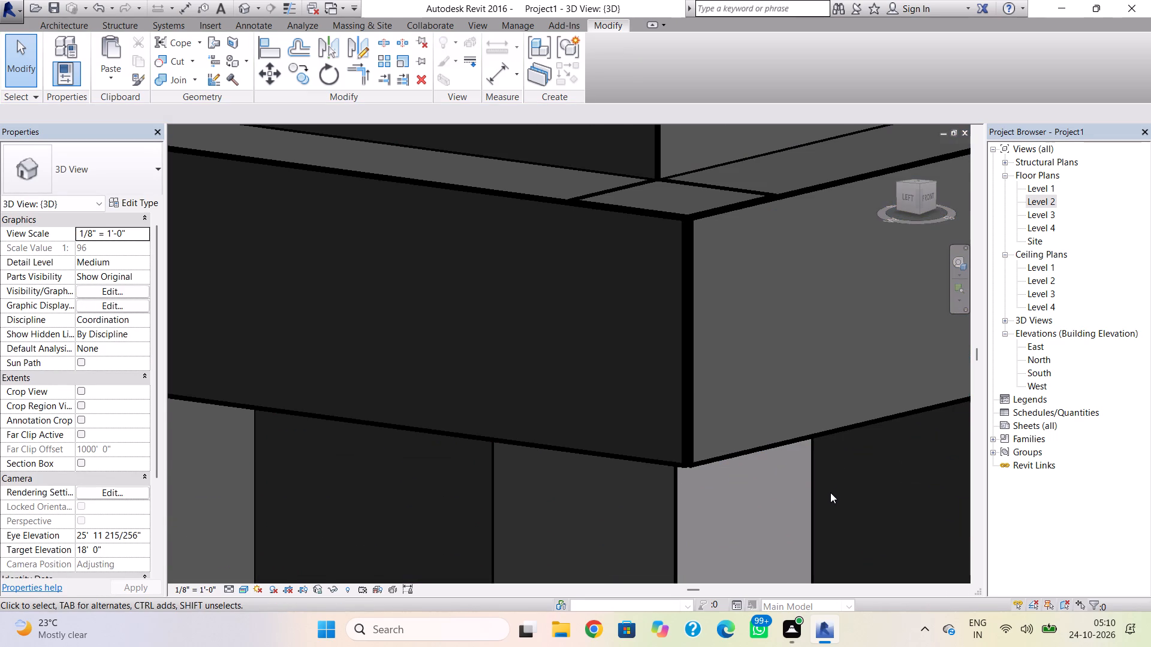
{"action": "scroll", "coordinate": [830, 492], "scroll_direction": "down", "scroll_amount": 15}
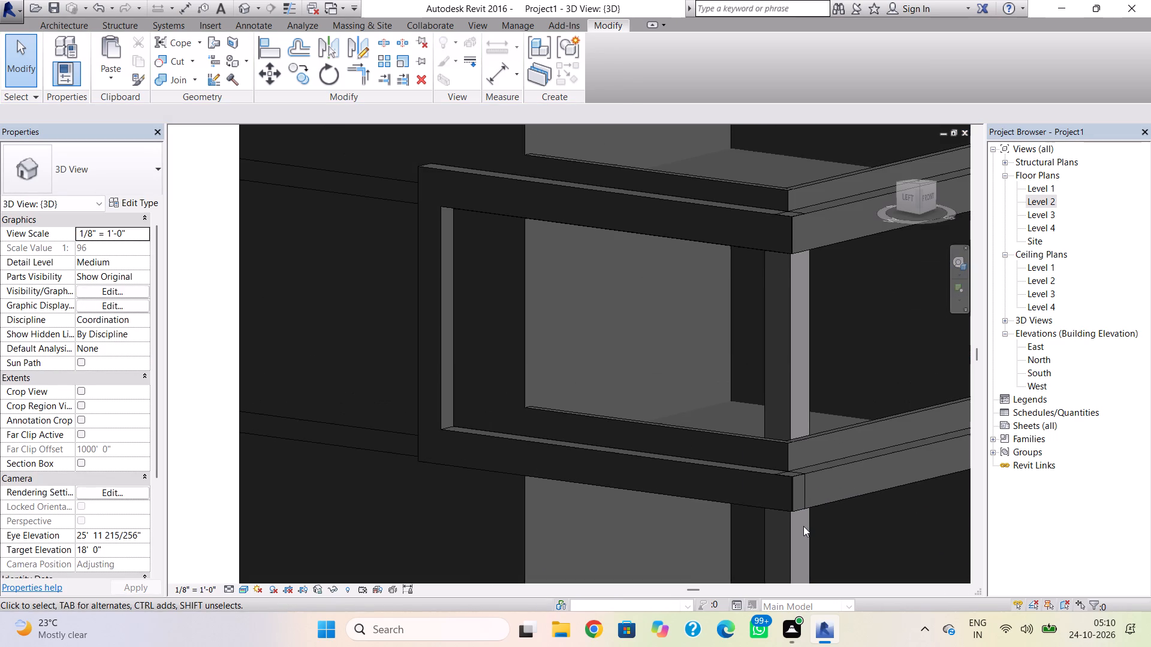
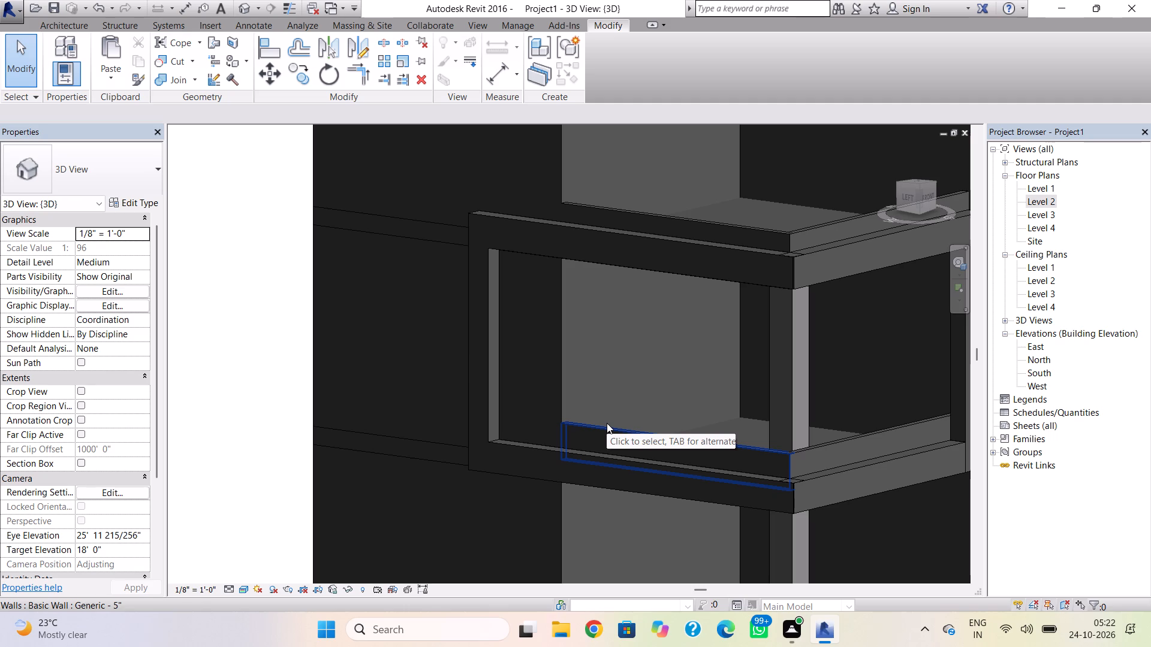
Examine the in-place frame's corner joints and the building's front facade in 3D.
{"action": "left_click", "coordinate": [558, 362]}
{"action": "left_click", "coordinate": [601, 363]}
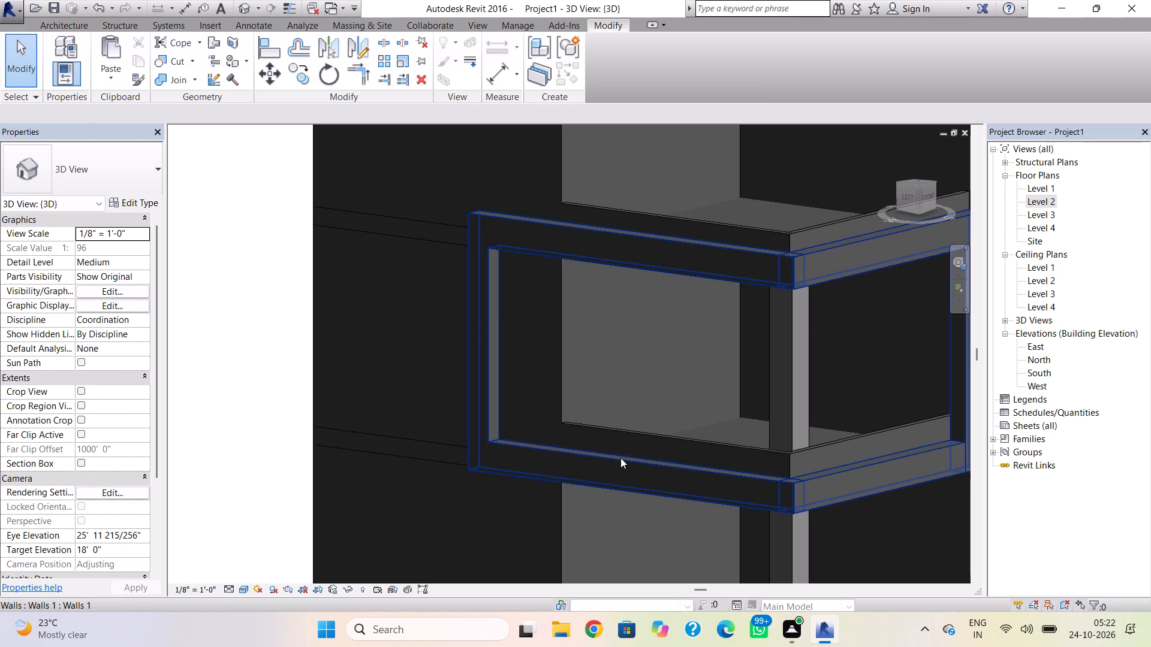
{"action": "scroll", "coordinate": [729, 437], "scroll_direction": "down", "scroll_amount": 3}
{"action": "middle_click_drag", "start_coordinate": [730, 437], "coordinate": [679, 441]}
{"action": "scroll", "coordinate": [679, 441], "scroll_direction": "up", "scroll_amount": 1}
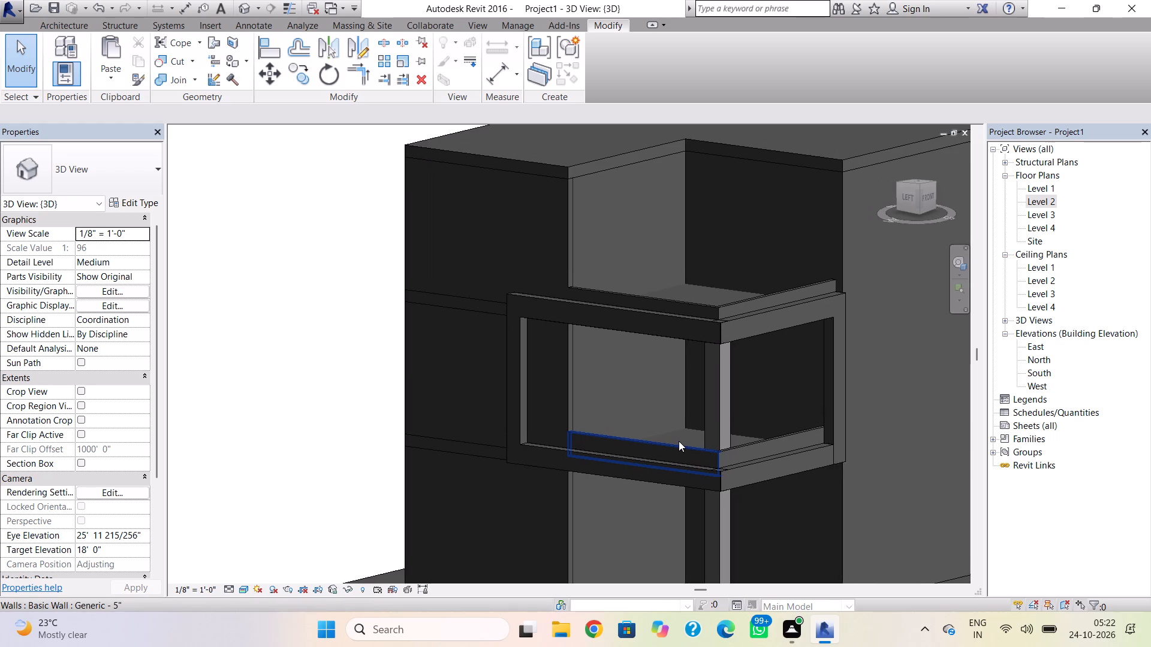
{"action": "scroll", "coordinate": [679, 441], "scroll_direction": "up", "scroll_amount": 1}
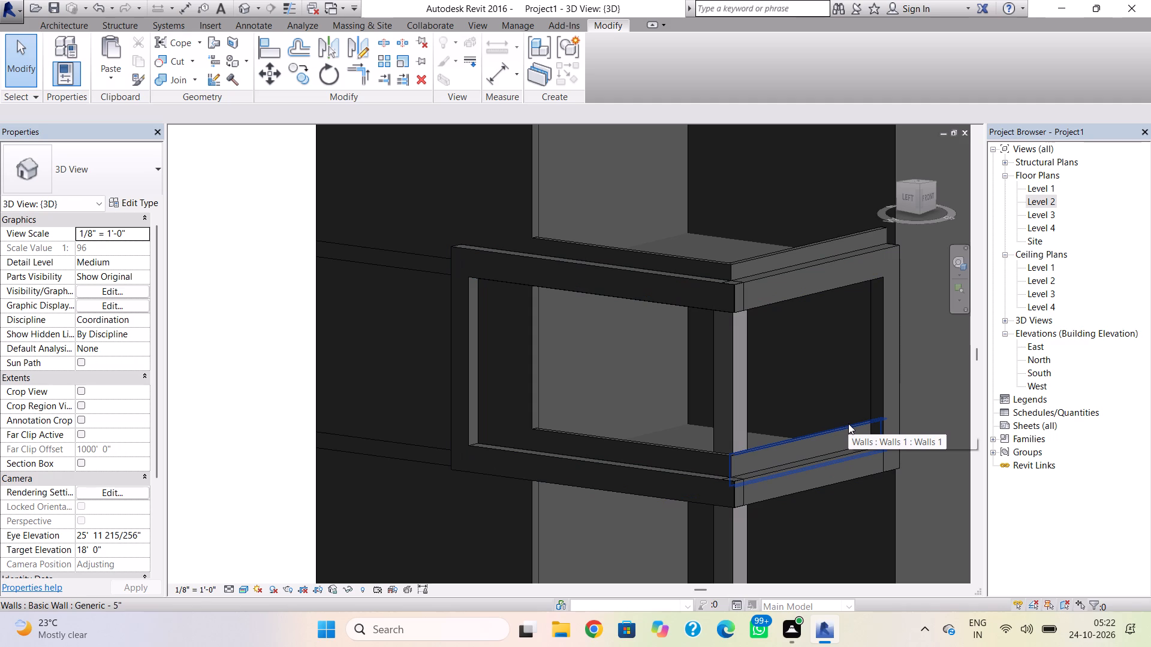
{"action": "right_click_drag", "start_coordinate": [866, 416], "coordinate": [745, 427], "text": "shift"}
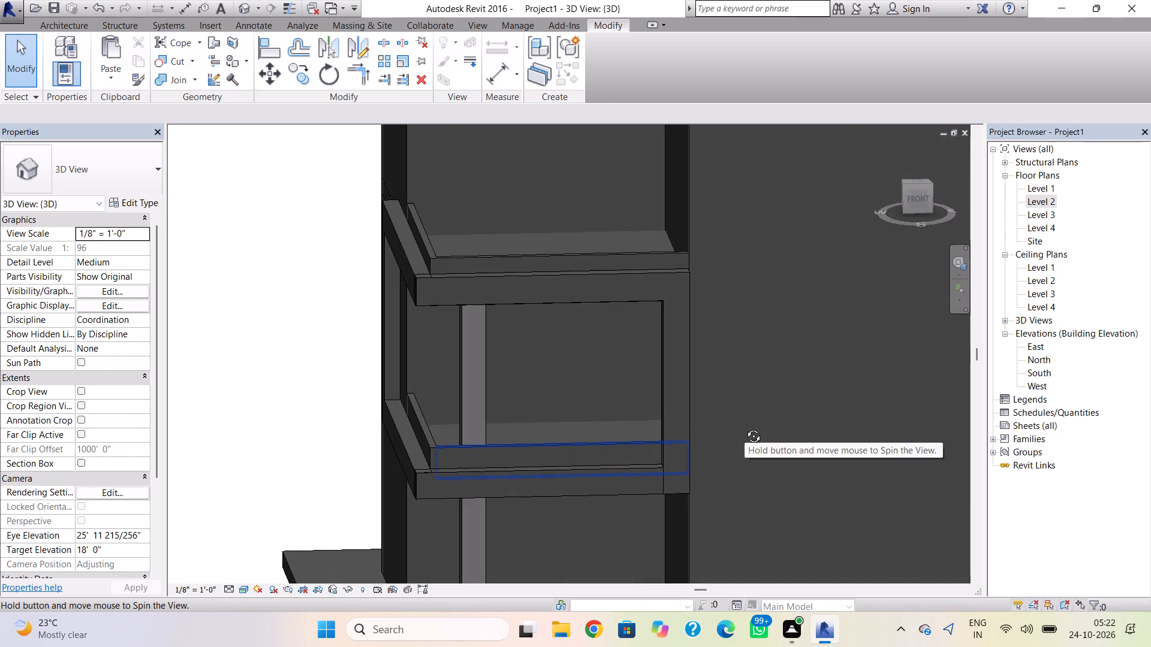
{"action": "right_click_drag", "start_coordinate": [745, 427], "coordinate": [742, 423], "text": "shift"}
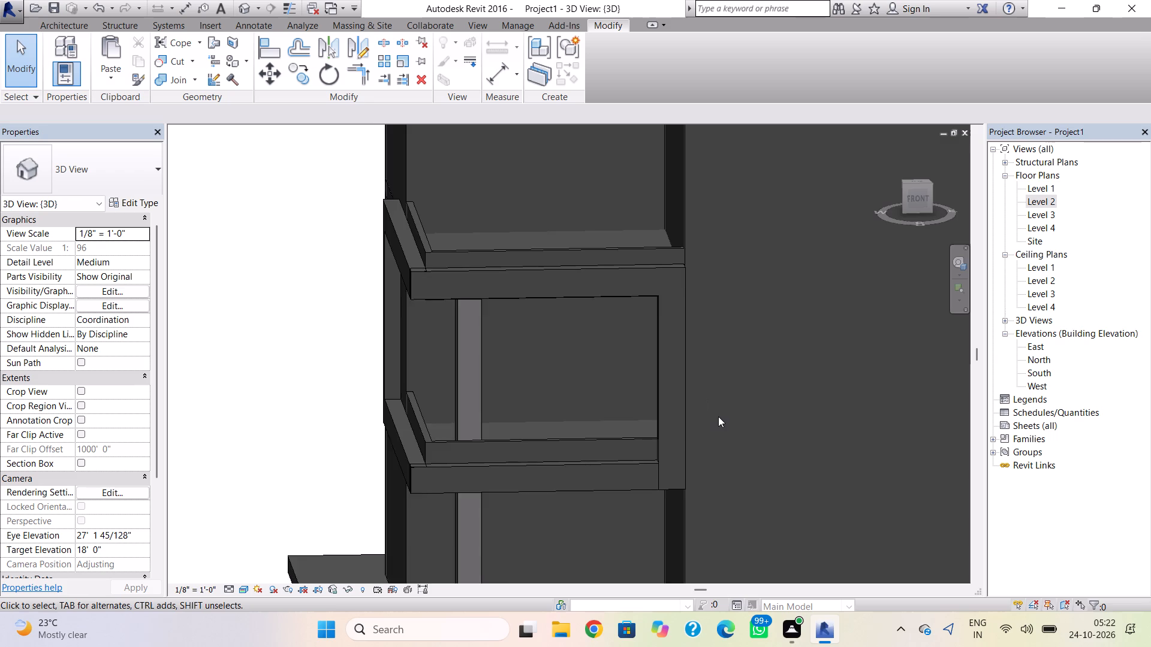
{"action": "scroll", "coordinate": [718, 418], "scroll_direction": "down", "scroll_amount": 2}
{"action": "middle_click_drag", "start_coordinate": [719, 422], "coordinate": [709, 451]}
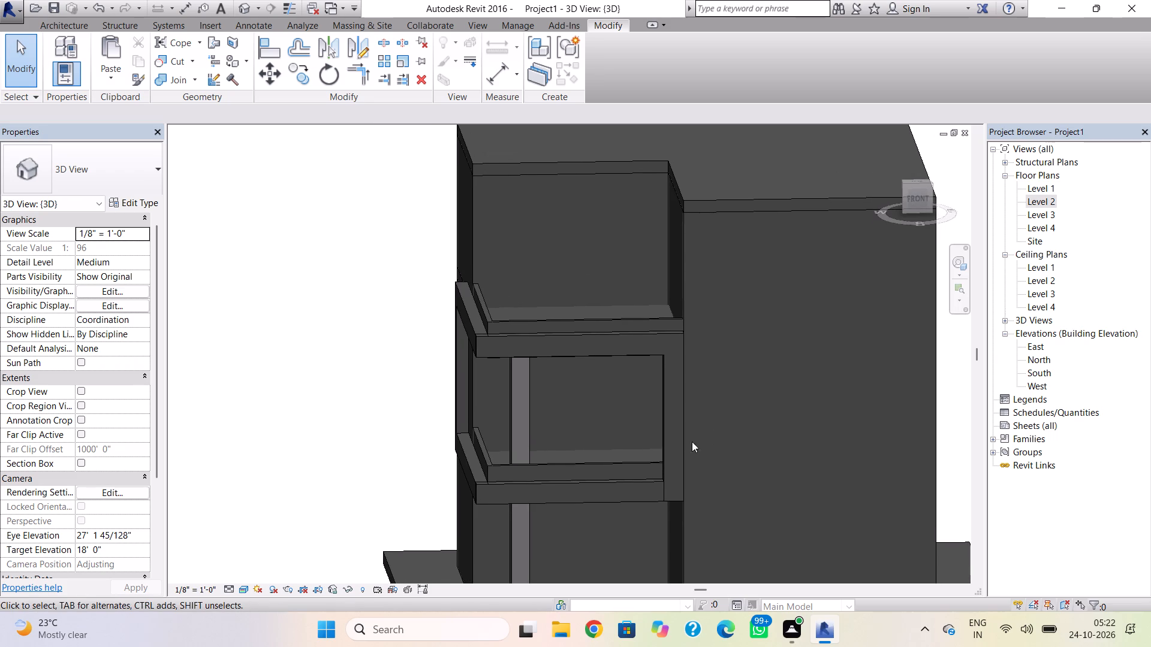
Open the Level 1 floor plan and start the Wall command.
{"action": "double_click", "coordinate": [1035, 192]}
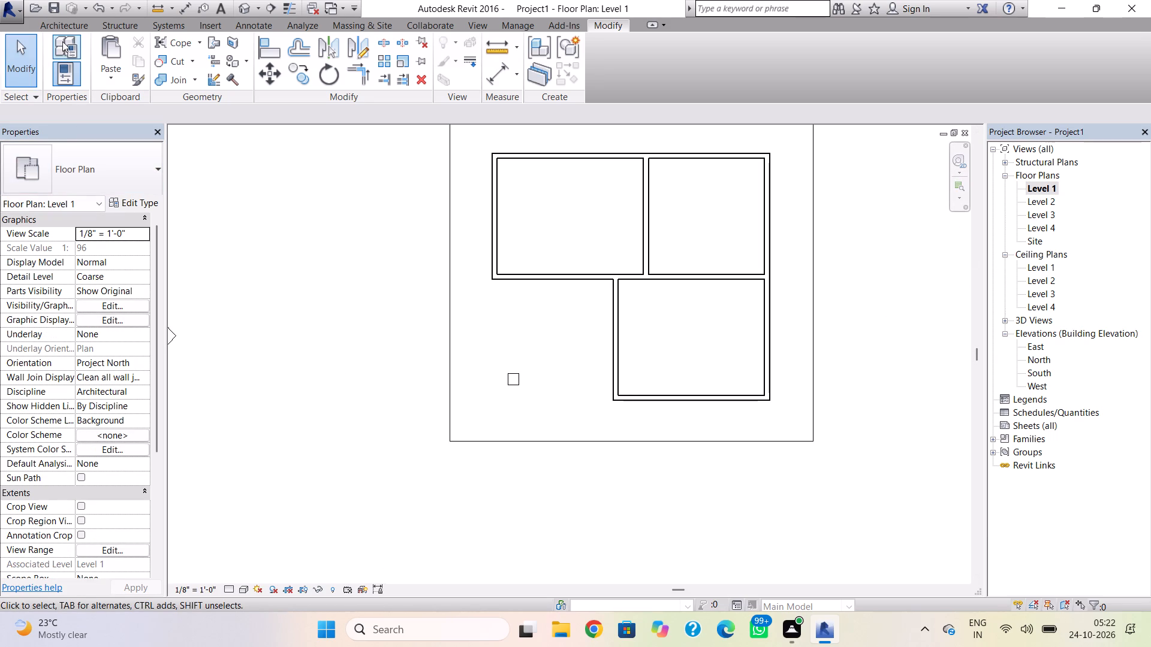
{"action": "left_click", "coordinate": [64, 24]}
{"action": "left_click", "coordinate": [92, 162]}
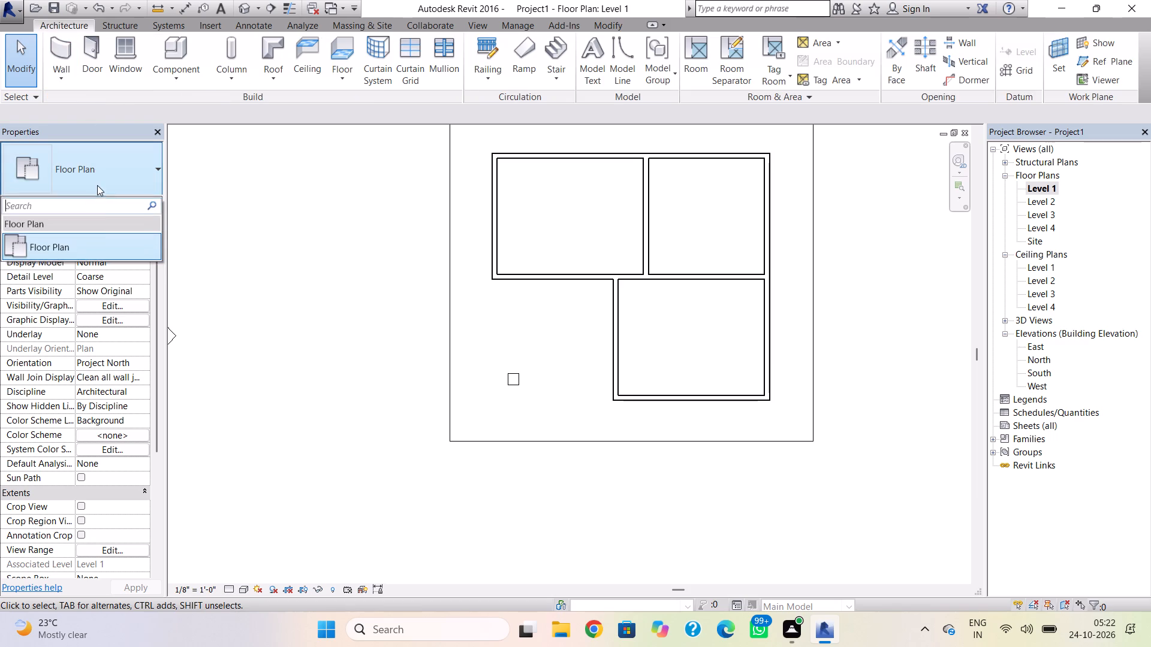
{"action": "left_click", "coordinate": [61, 58]}
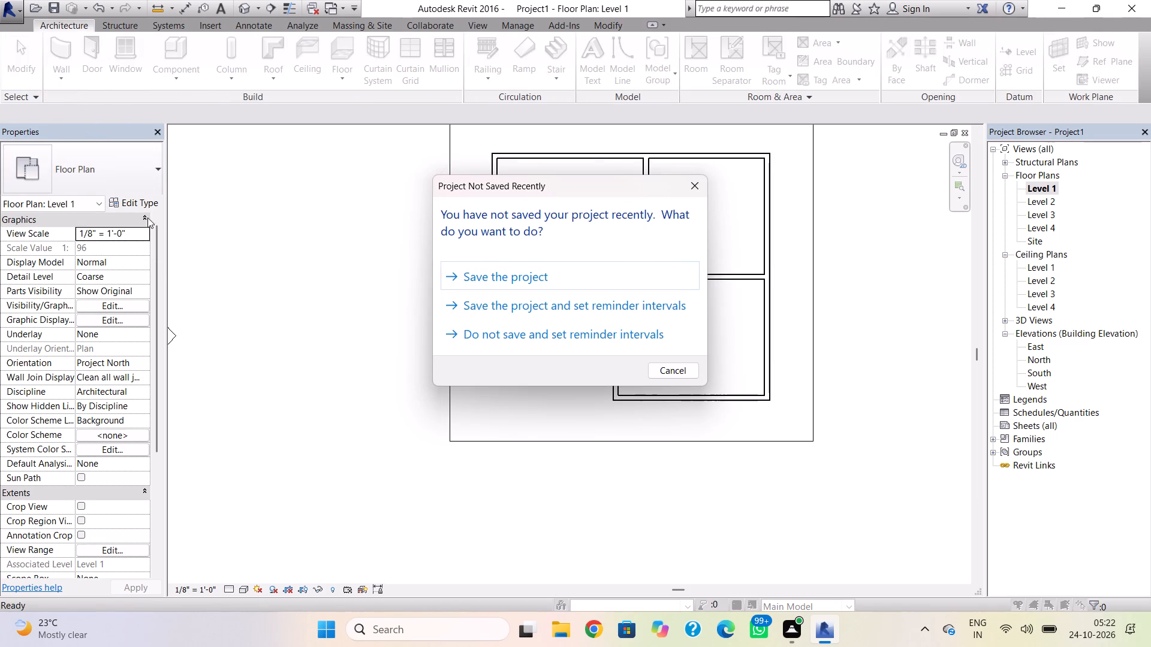
Save the project in the Documents folder under the name REVIT INTERNSHIP 13.
{"action": "left_click", "coordinate": [465, 281]}
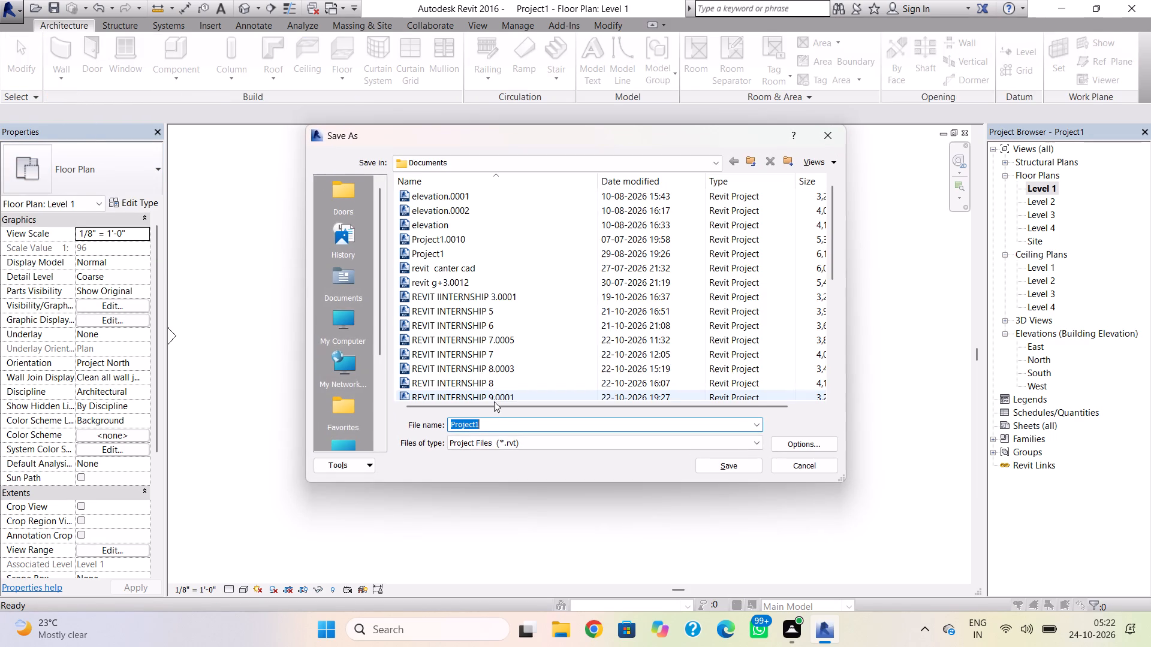
{"action": "left_click_drag", "start_coordinate": [496, 422], "coordinate": [424, 435]}
{"action": "type", "text": "RE"}
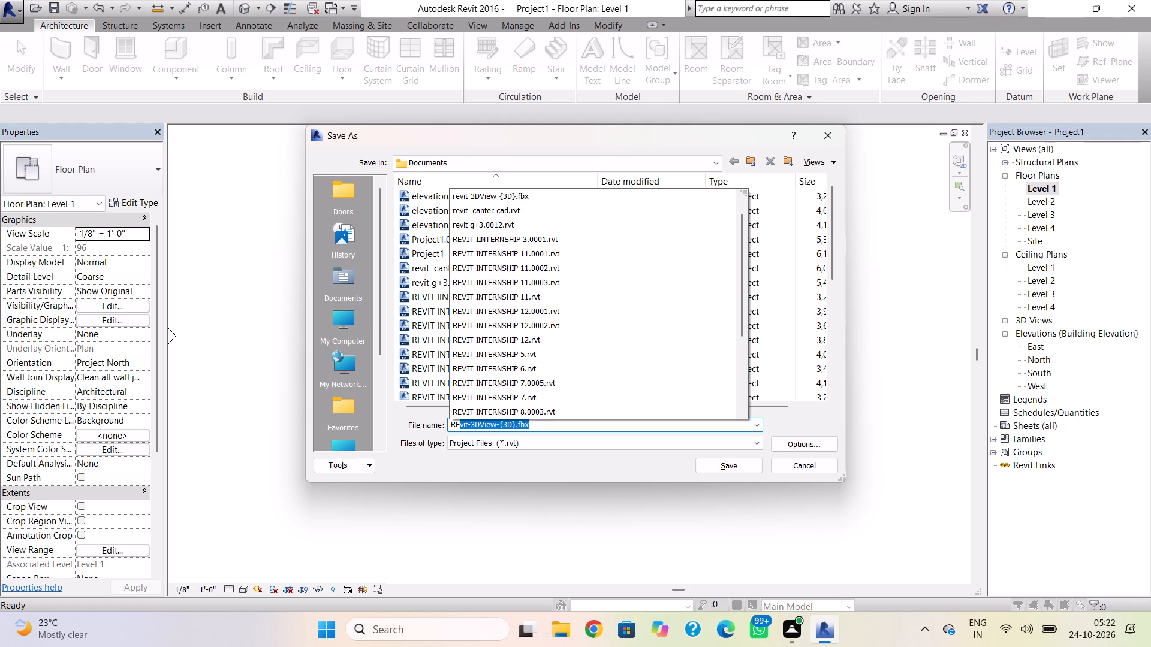
{"action": "type", "text": "VIT"}
{"action": "key", "text": "space"}
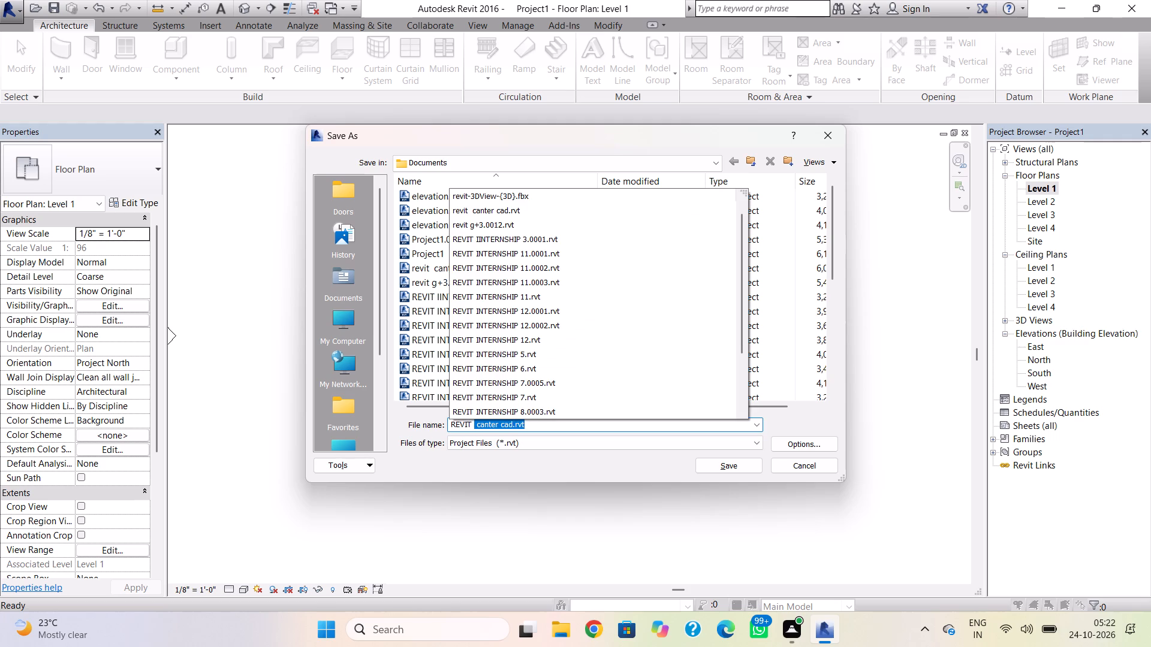
{"action": "type", "text": "INTERNSH"}
{"action": "type", "text": "IP"}
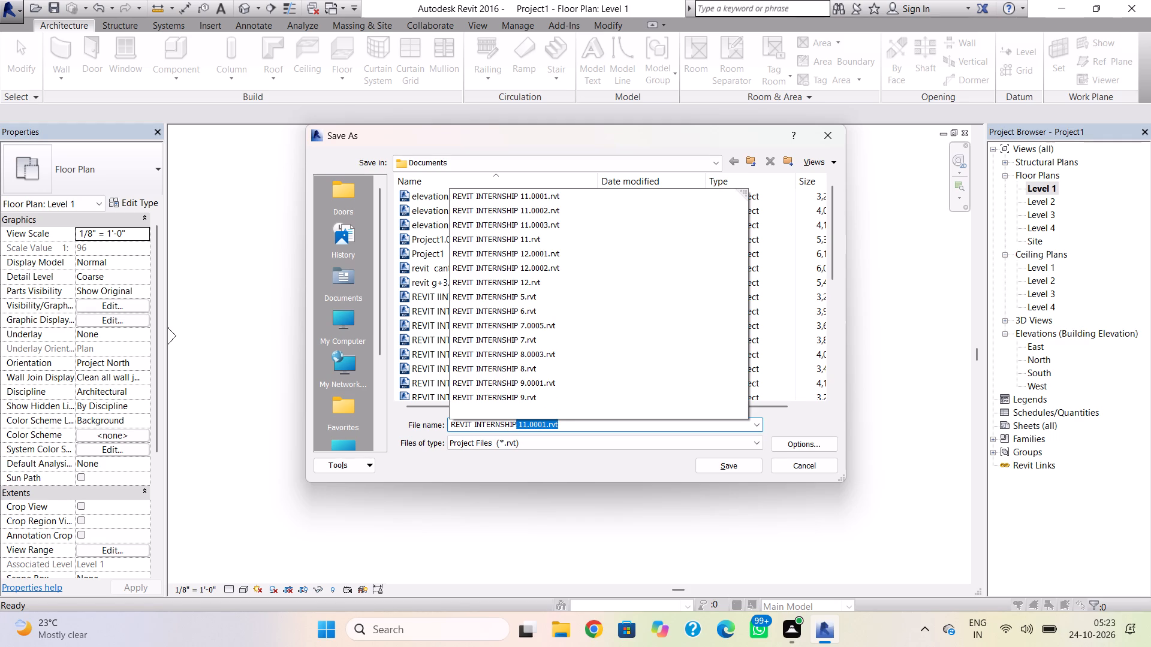
{"action": "key", "text": "space"}
{"action": "key", "text": "1"}
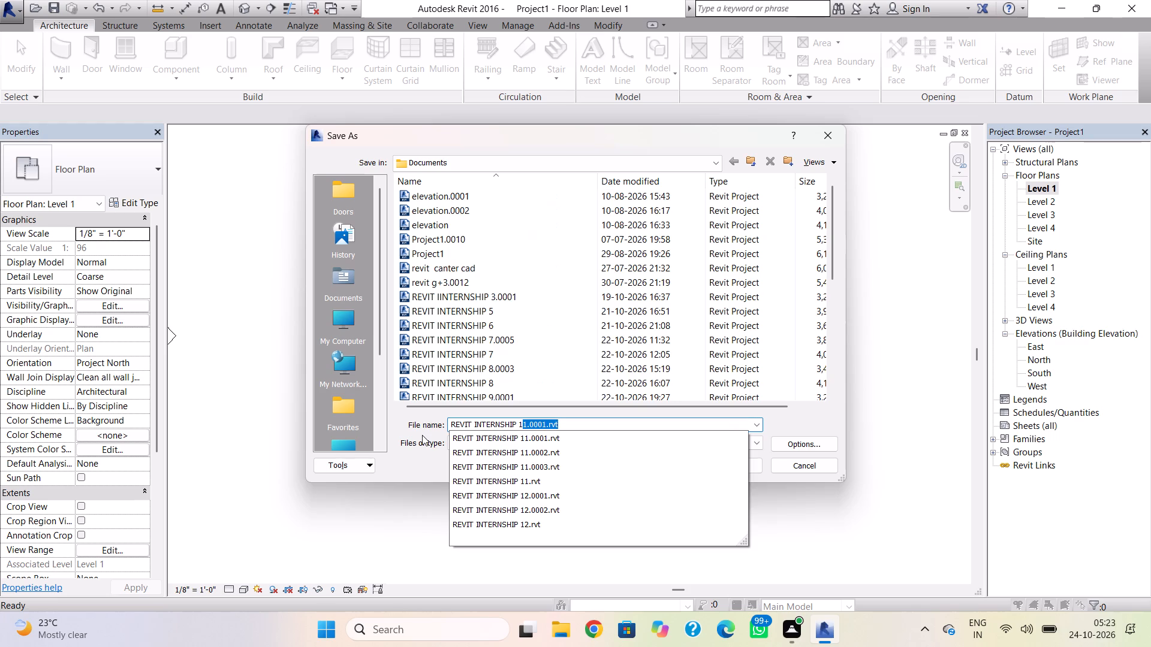
{"action": "key", "text": "3"}
{"action": "key", "text": "BackSpace"}
{"action": "key", "text": "3"}
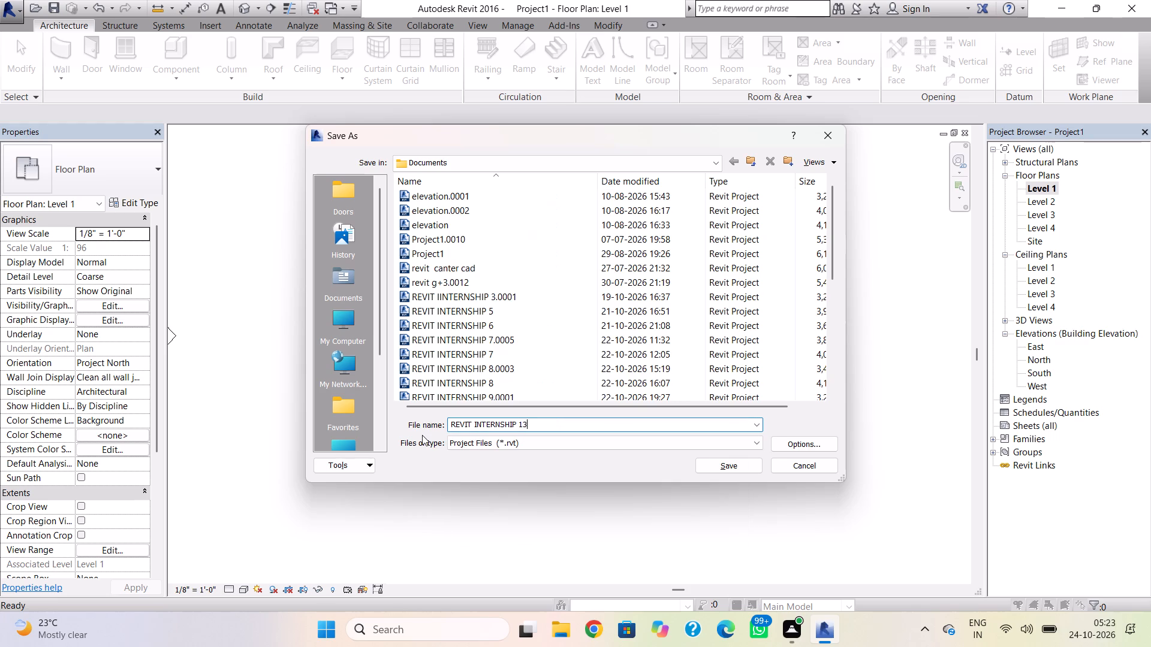
{"action": "key", "text": "BackSpace"}
{"action": "key", "text": "2"}
{"action": "key", "text": "BackSpace"}
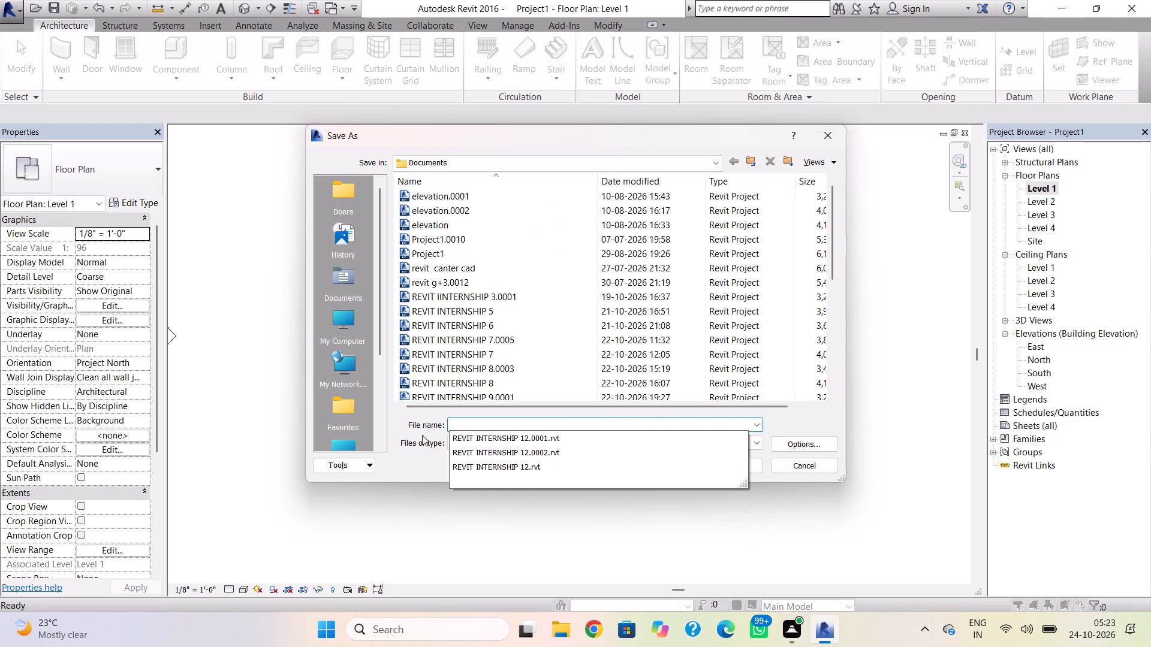
{"action": "key", "text": "BackSpace"}
{"action": "key", "text": "3"}
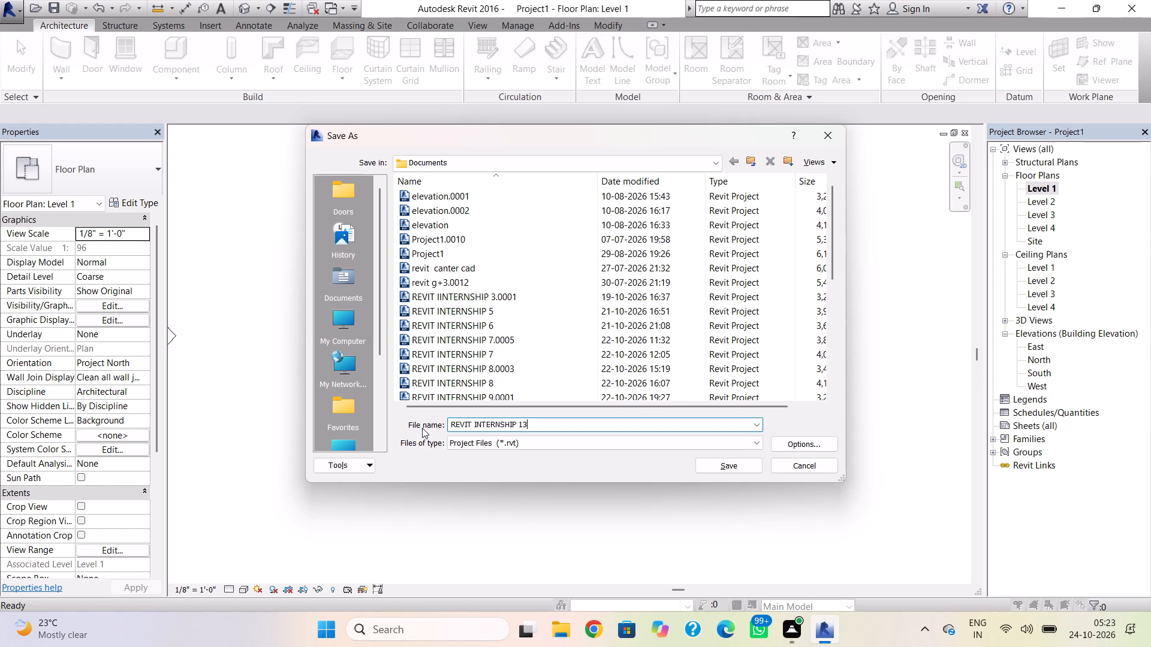
{"action": "left_click", "coordinate": [718, 466]}
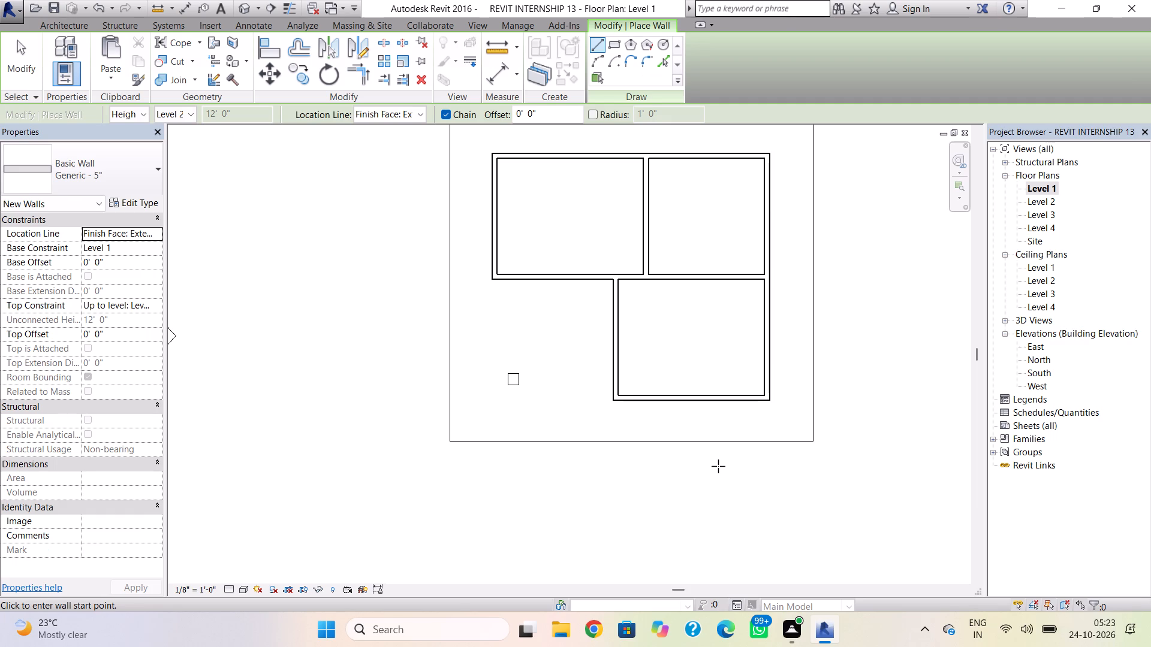
Draw a 14' Generic - 5" wall against the front room's outer face from its front-left corner, and return to the 3D view.
{"action": "scroll", "coordinate": [632, 415], "scroll_direction": "up", "scroll_amount": 3}
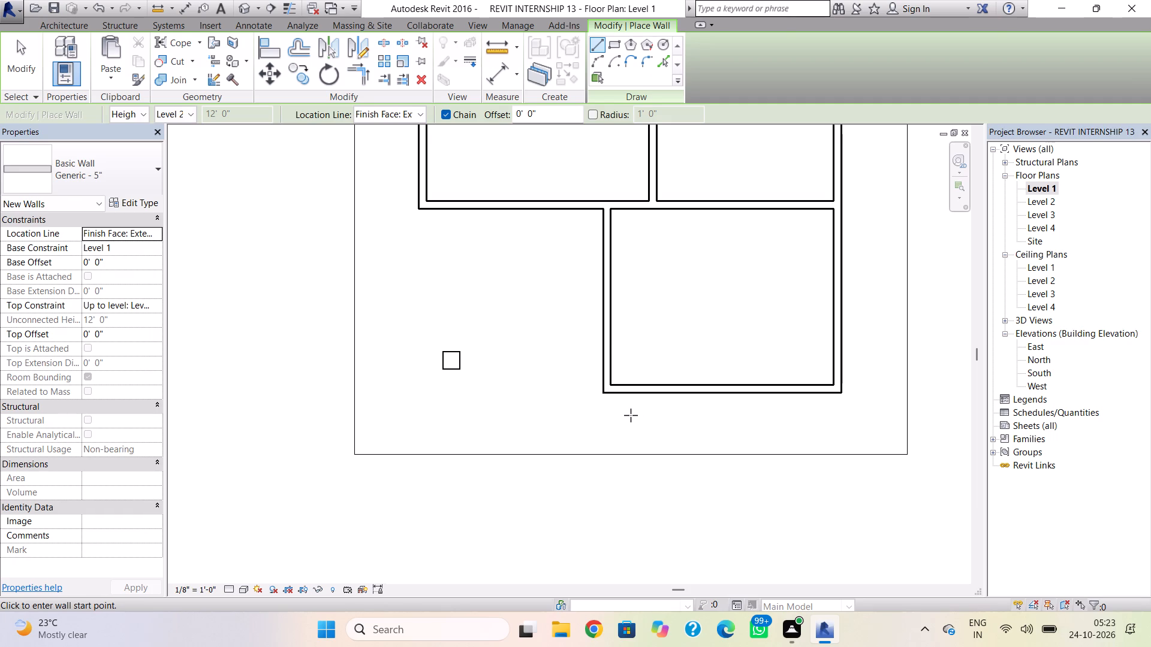
{"action": "left_click", "coordinate": [605, 396]}
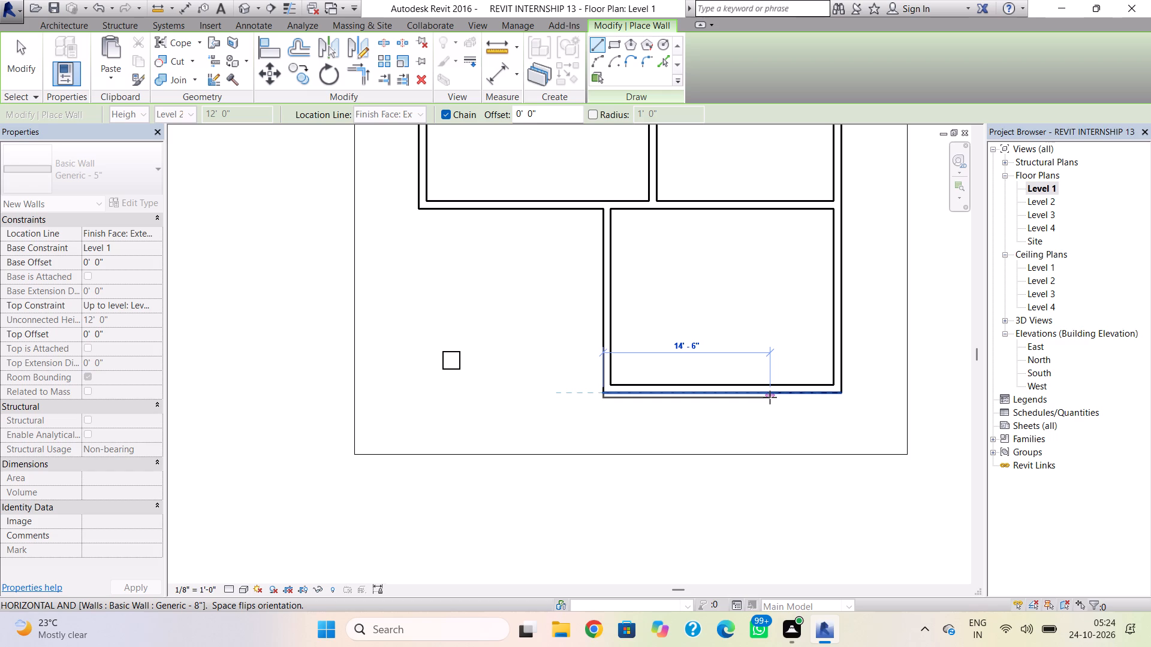
{"action": "left_click", "coordinate": [767, 397]}
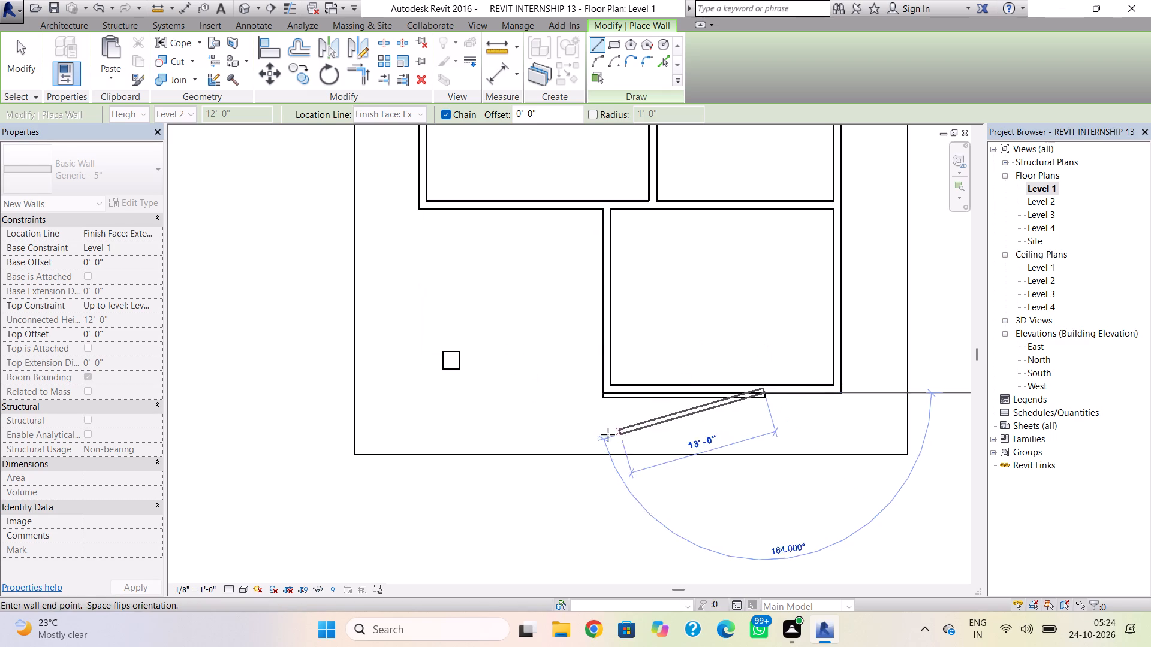
{"action": "key", "text": "Escape"}
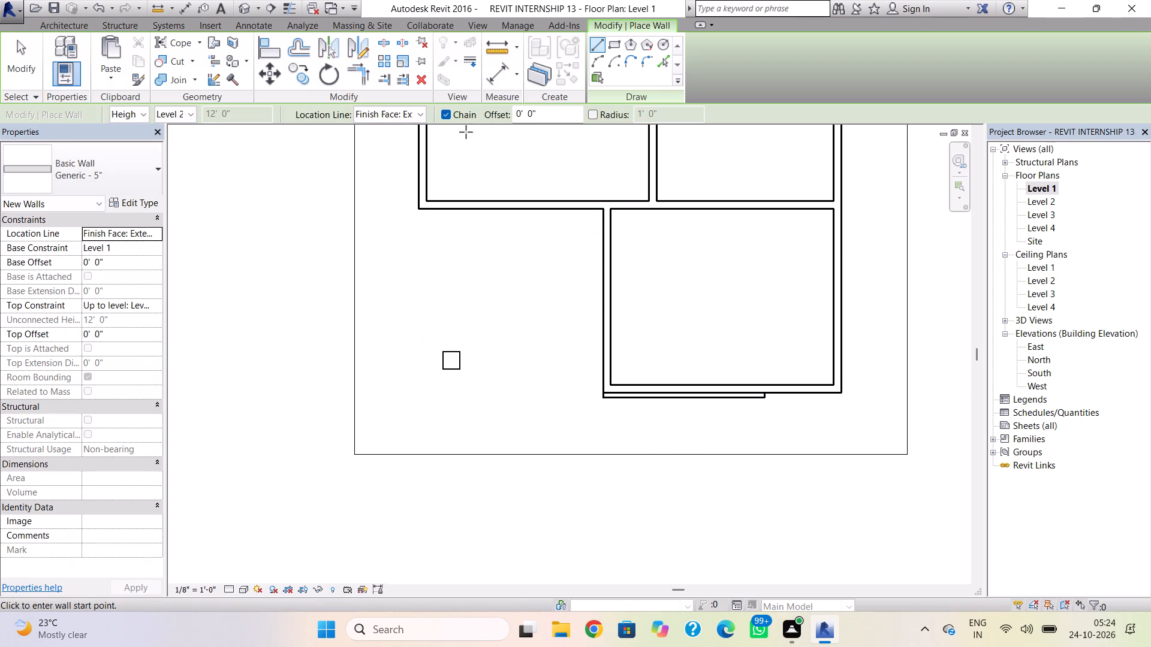
{"action": "left_click", "coordinate": [240, 8]}
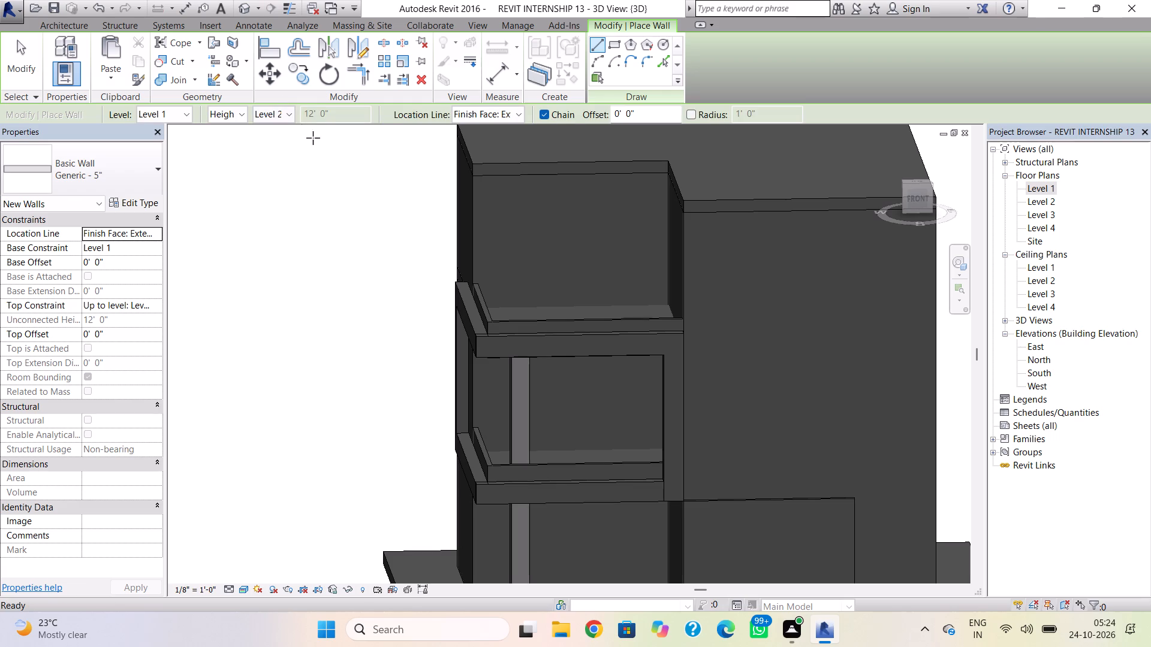
{"action": "key", "text": "Escape"}
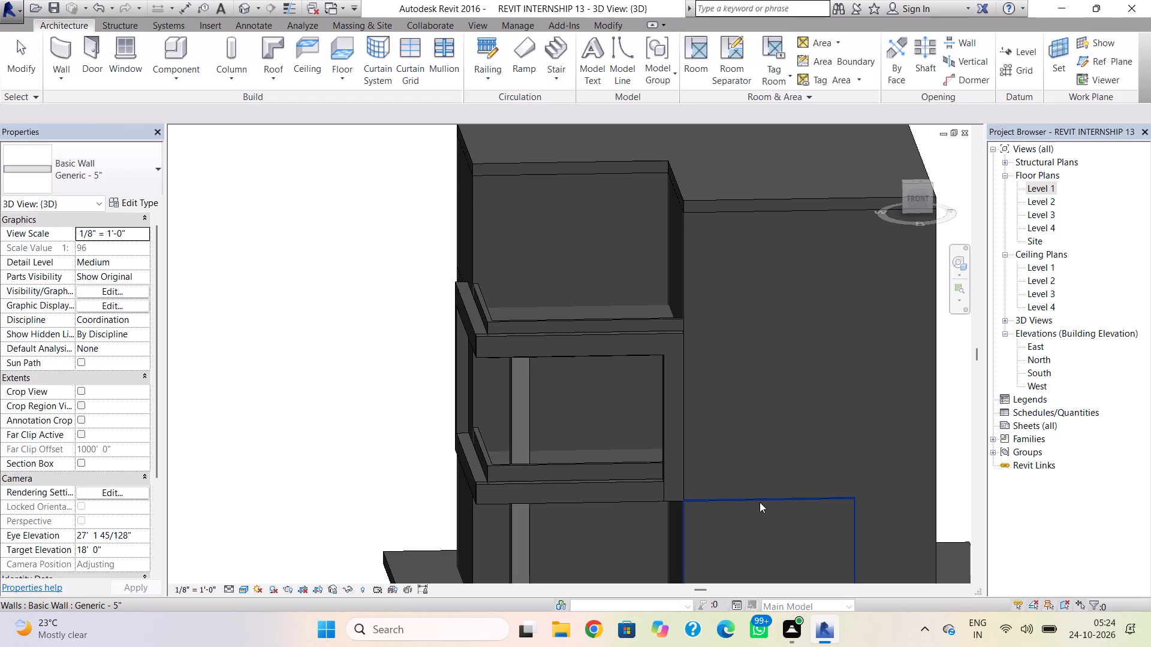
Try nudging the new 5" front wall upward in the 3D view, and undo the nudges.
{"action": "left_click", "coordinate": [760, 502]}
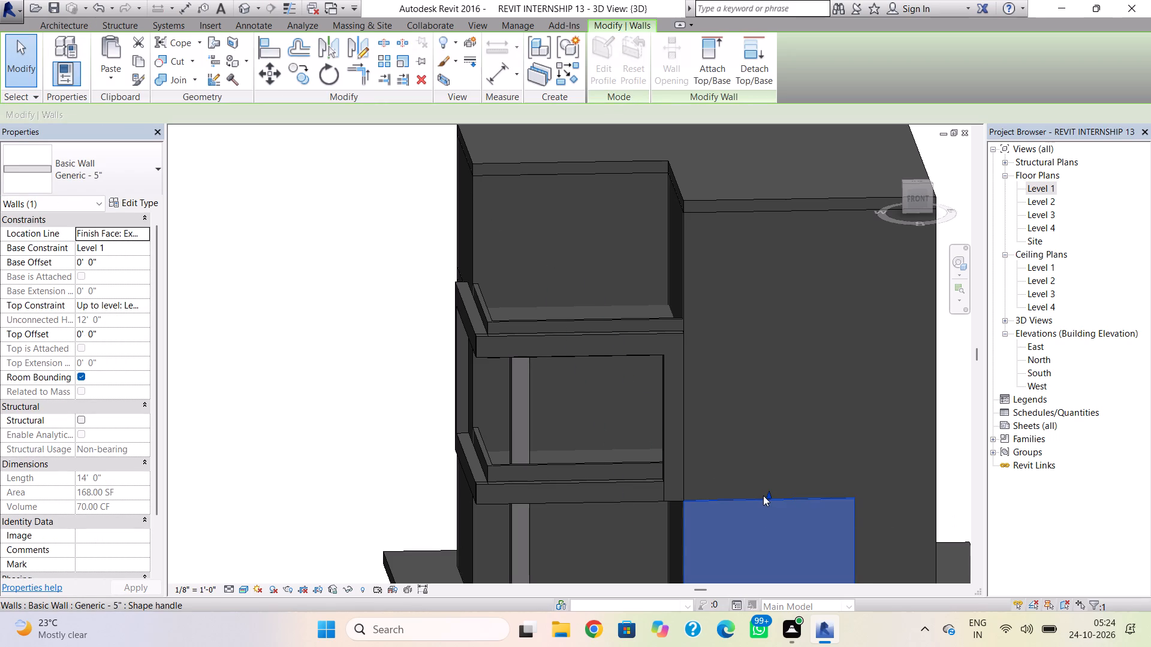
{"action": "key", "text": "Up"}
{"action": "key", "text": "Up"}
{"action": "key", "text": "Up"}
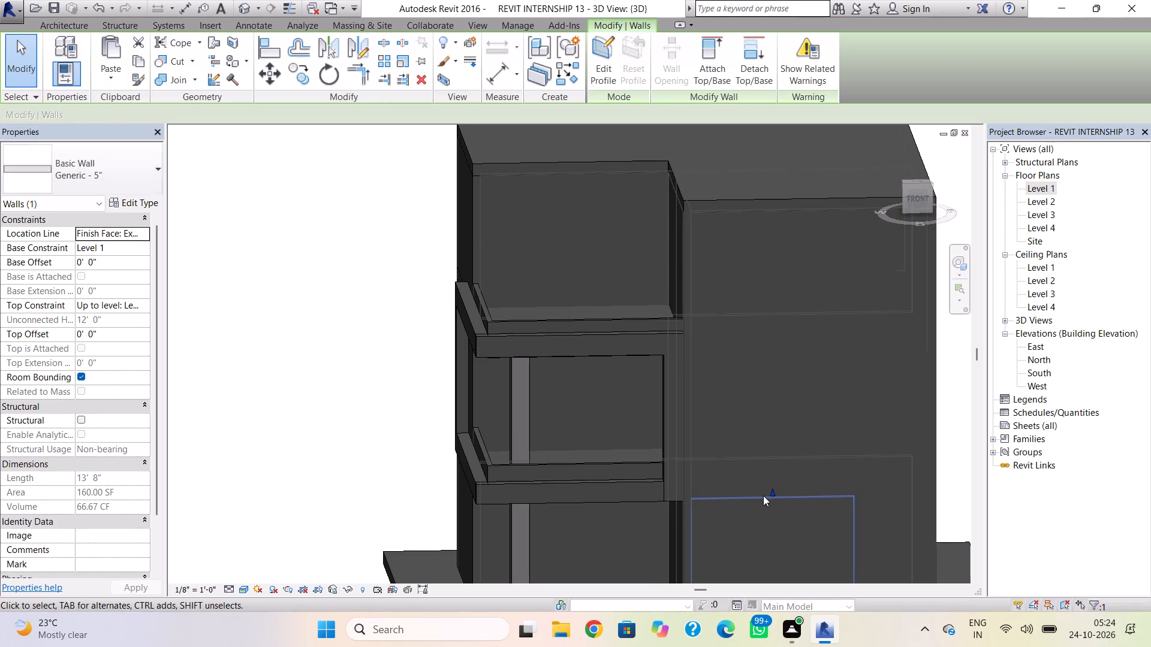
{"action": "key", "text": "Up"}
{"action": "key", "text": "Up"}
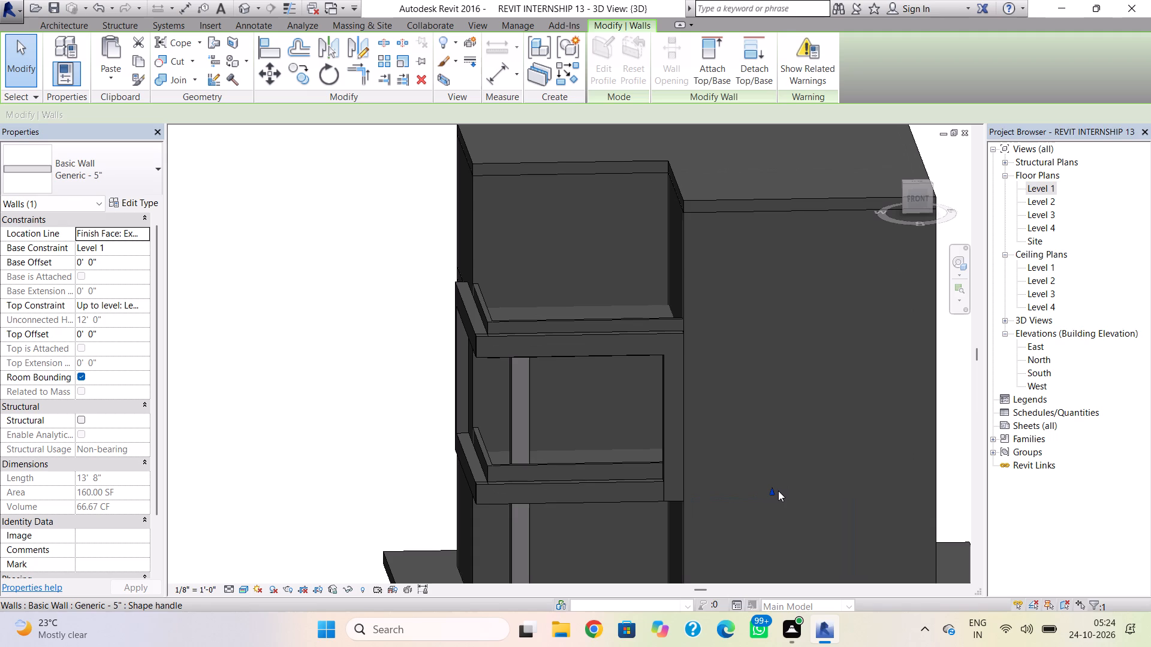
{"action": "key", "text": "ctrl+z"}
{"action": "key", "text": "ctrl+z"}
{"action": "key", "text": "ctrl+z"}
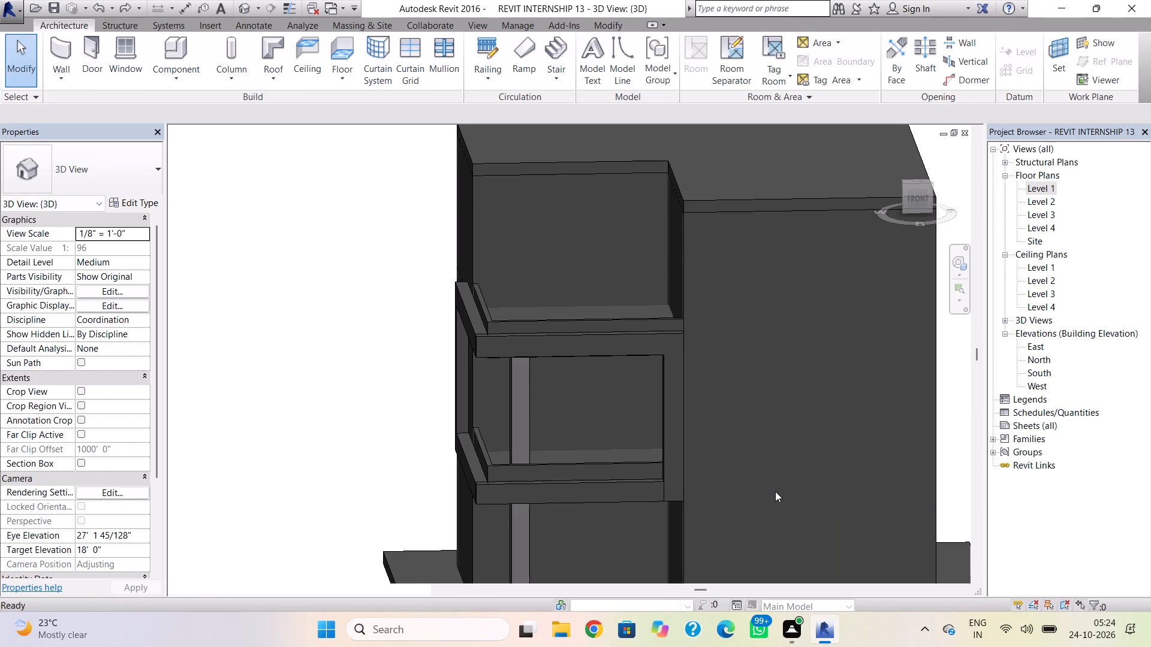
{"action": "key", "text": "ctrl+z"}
Stretch the 5" front wall's top up to the underside of the roof, at a 24' top offset.
{"action": "left_click", "coordinate": [775, 500]}
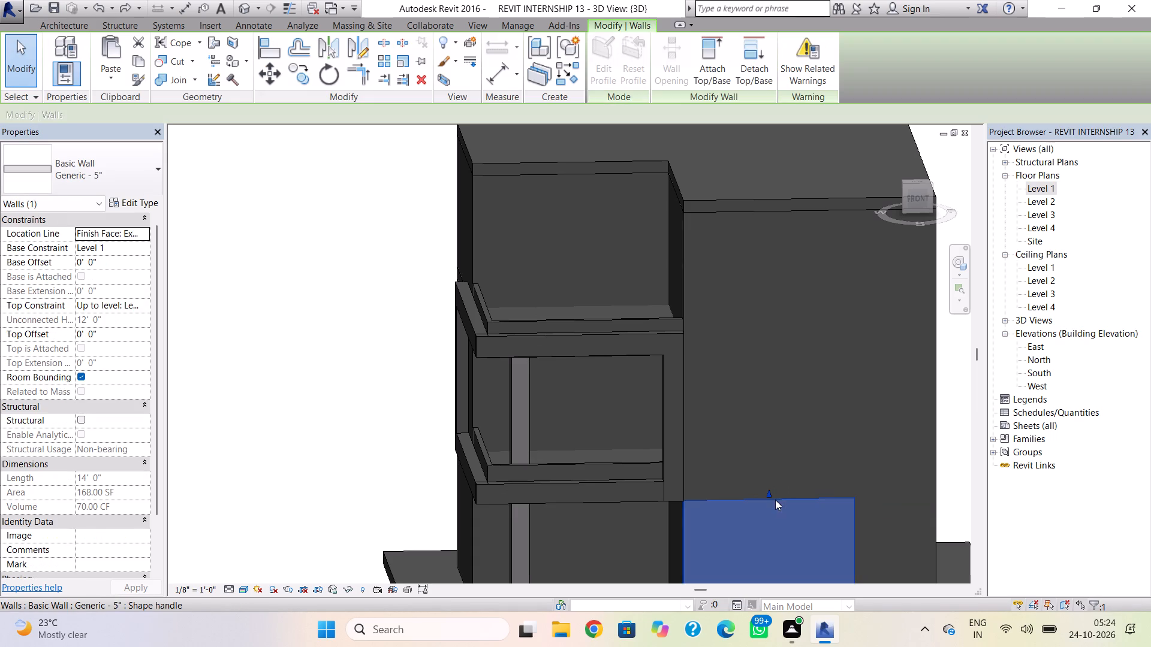
{"action": "left_click_drag", "start_coordinate": [770, 495], "coordinate": [766, 410]}
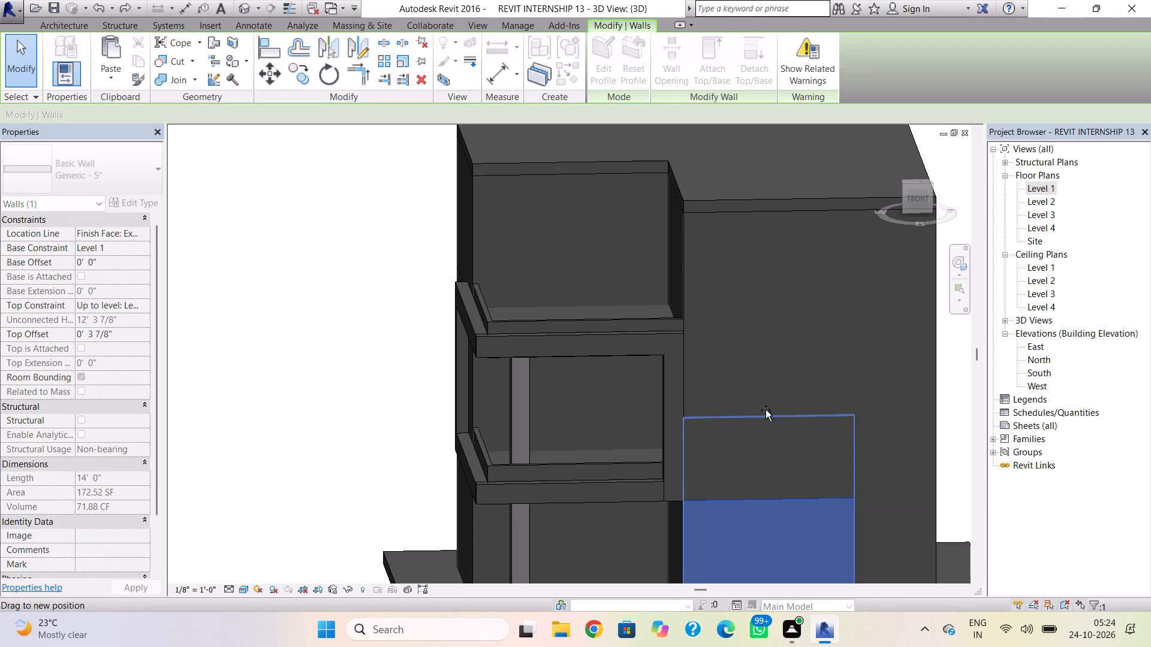
{"action": "left_click_drag", "start_coordinate": [766, 410], "coordinate": [773, 255]}
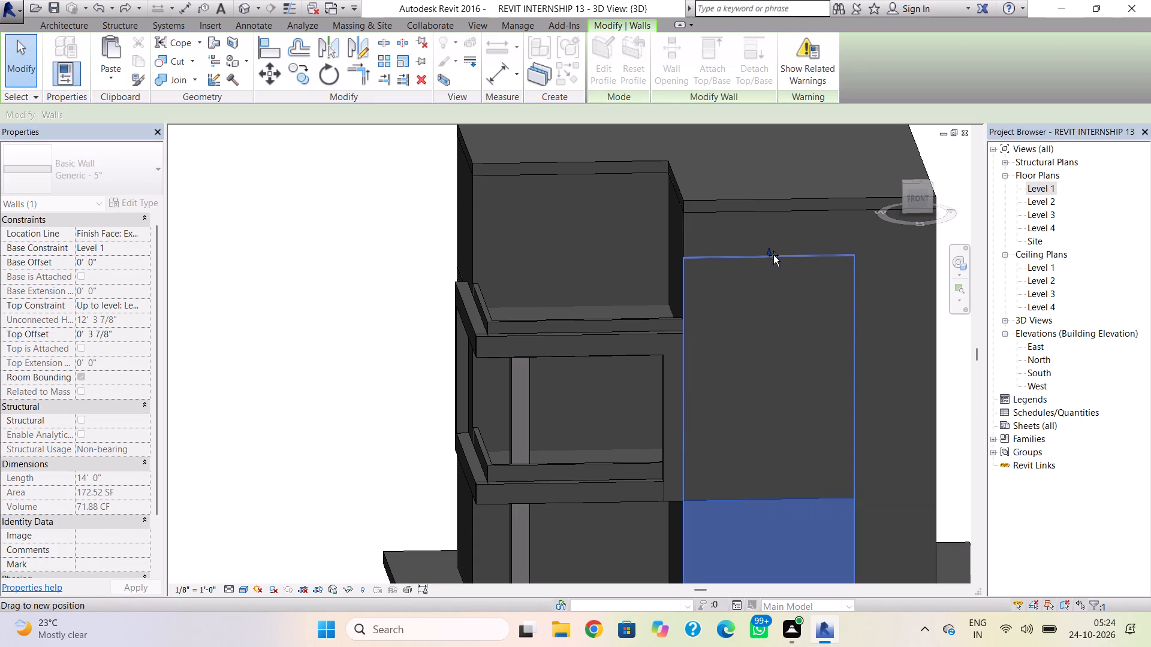
{"action": "left_click_drag", "start_coordinate": [773, 255], "coordinate": [784, 214]}
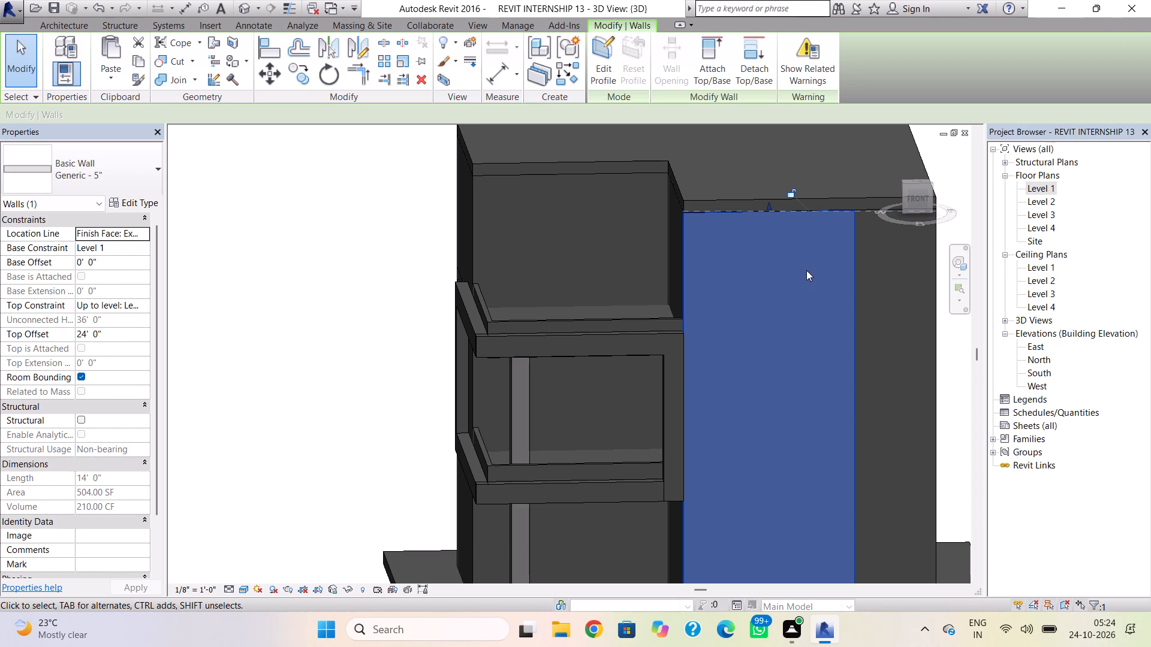
{"action": "key", "text": "Escape"}
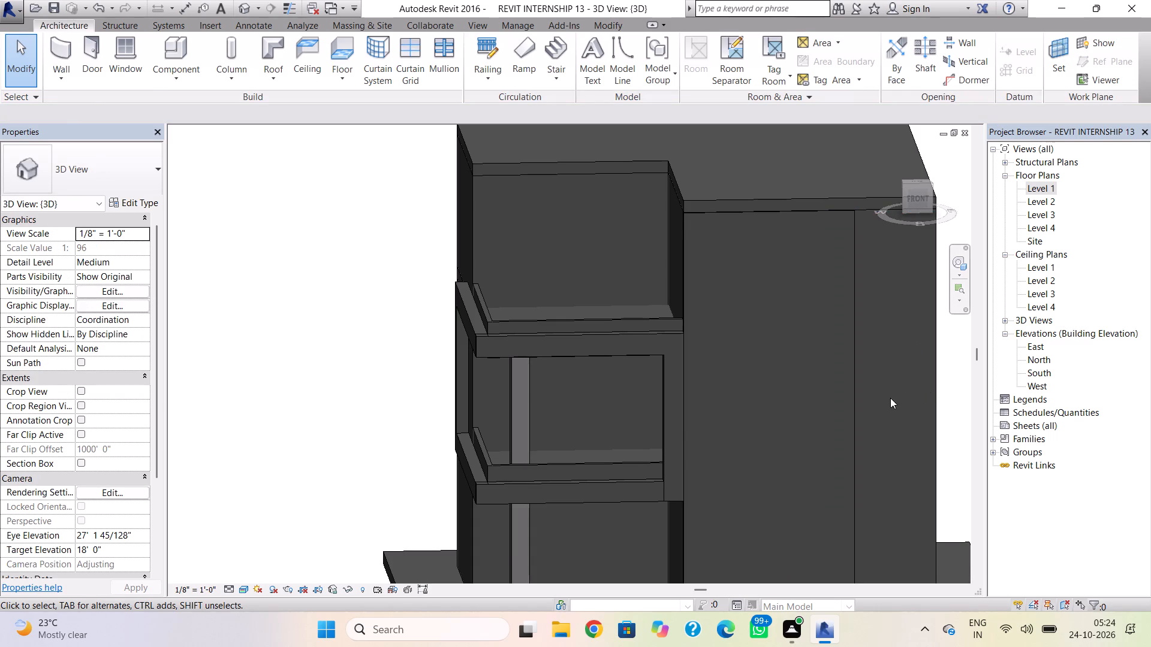
Shorten the 5" front wall to about 12'-6" by pulling its far lower end inward.
{"action": "left_click", "coordinate": [855, 402]}
{"action": "scroll", "coordinate": [852, 418], "scroll_direction": "down", "scroll_amount": 1}
{"action": "middle_click_drag", "start_coordinate": [852, 418], "coordinate": [842, 328]}
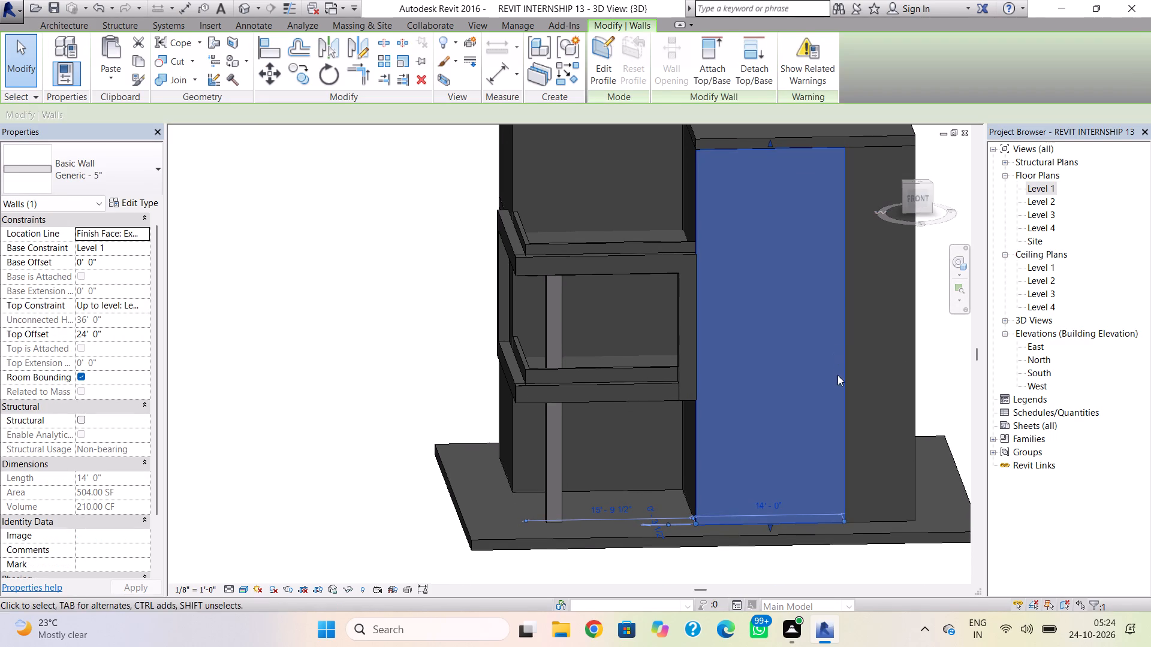
{"action": "left_click_drag", "start_coordinate": [845, 522], "coordinate": [842, 522]}
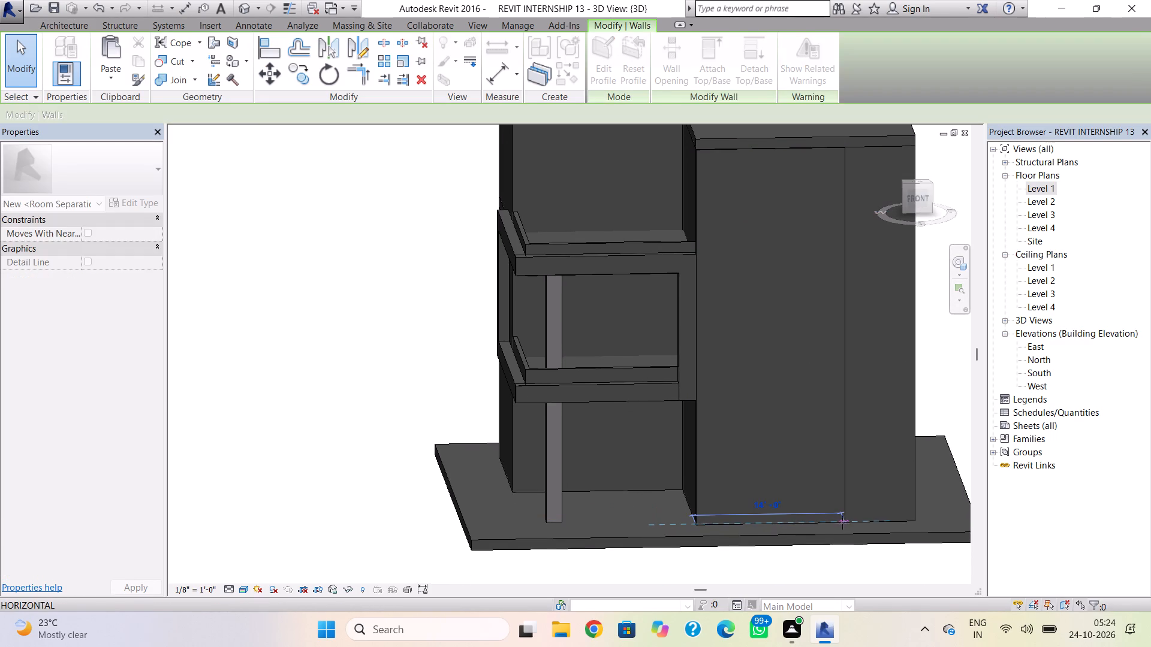
{"action": "left_click_drag", "start_coordinate": [842, 522], "coordinate": [830, 521]}
{"action": "left_click", "coordinate": [832, 537]}
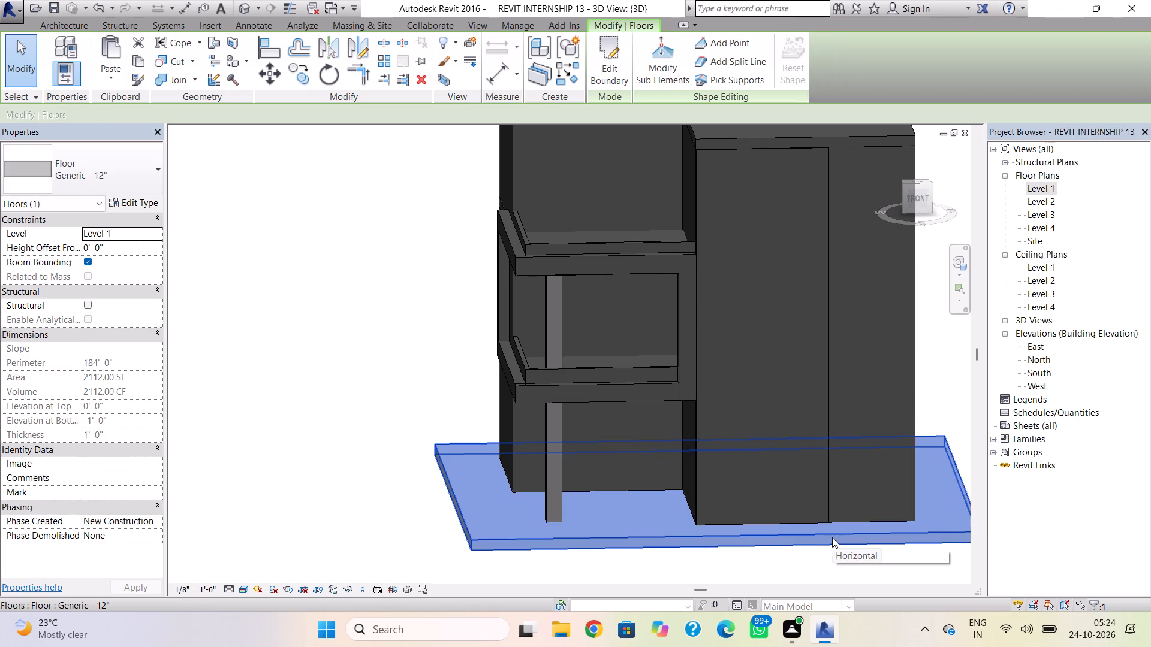
{"action": "key", "text": "Escape"}
Examine the shortened front wall and the overall building from the front and from the front-left corner.
{"action": "scroll", "coordinate": [808, 540], "scroll_direction": "down", "scroll_amount": 1}
{"action": "middle_click_drag", "start_coordinate": [805, 537], "coordinate": [794, 507]}
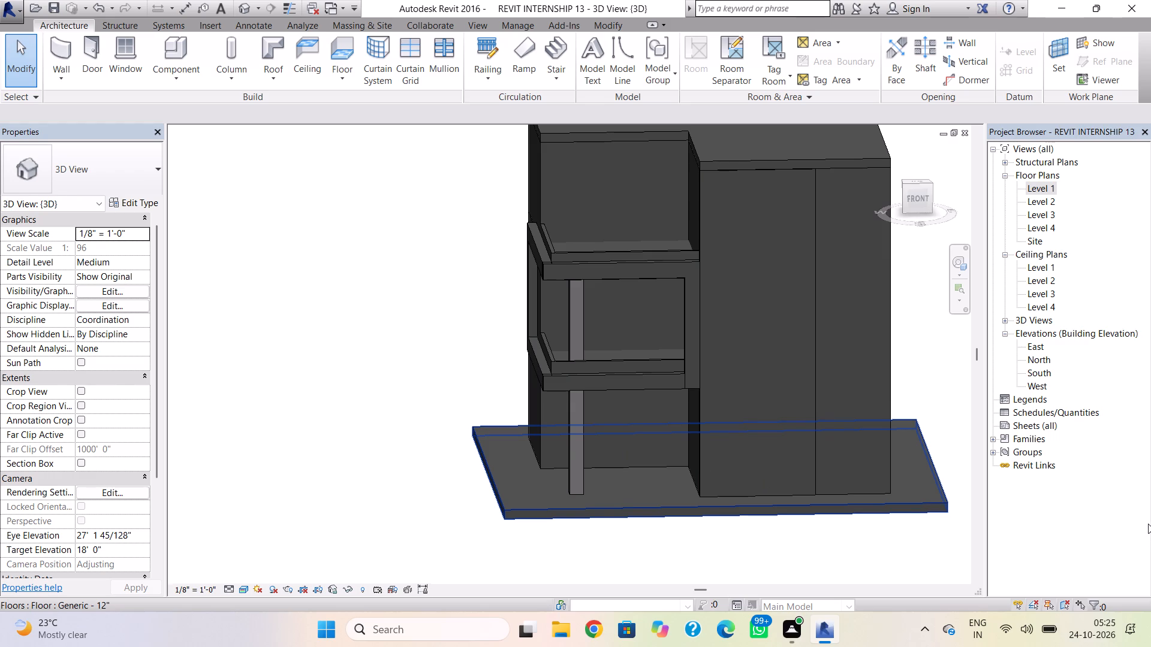
{"action": "middle_click_drag", "start_coordinate": [1148, 524], "coordinate": [1150, 551]}
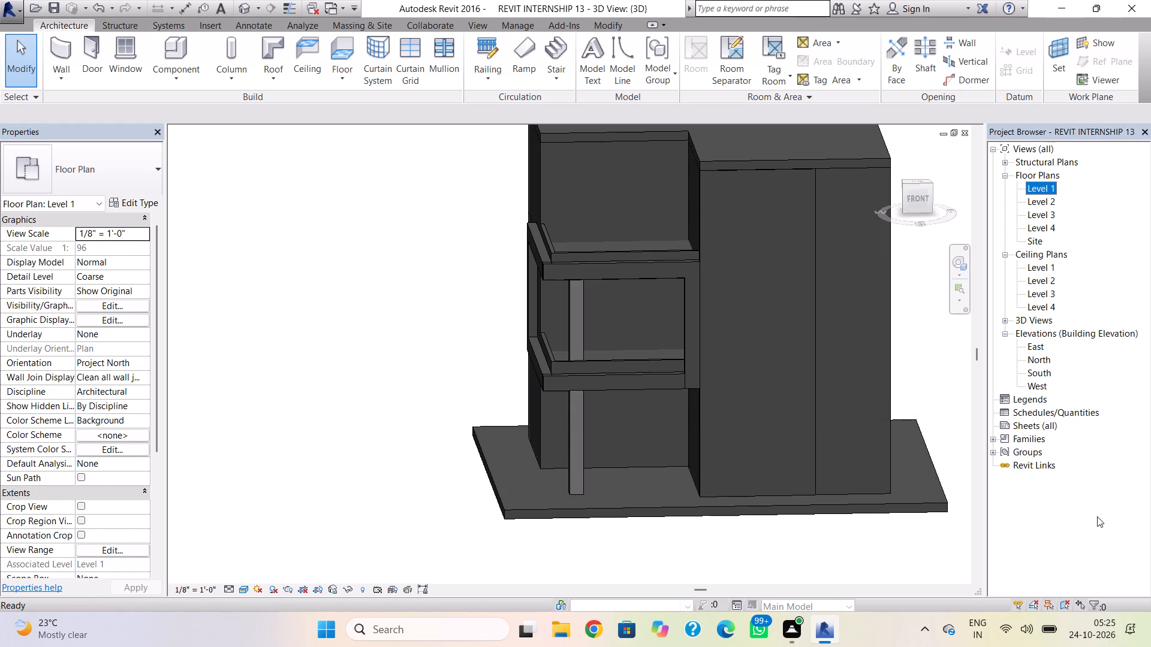
{"action": "middle_click_drag", "start_coordinate": [756, 399], "coordinate": [753, 473]}
{"action": "key", "text": "Escape"}
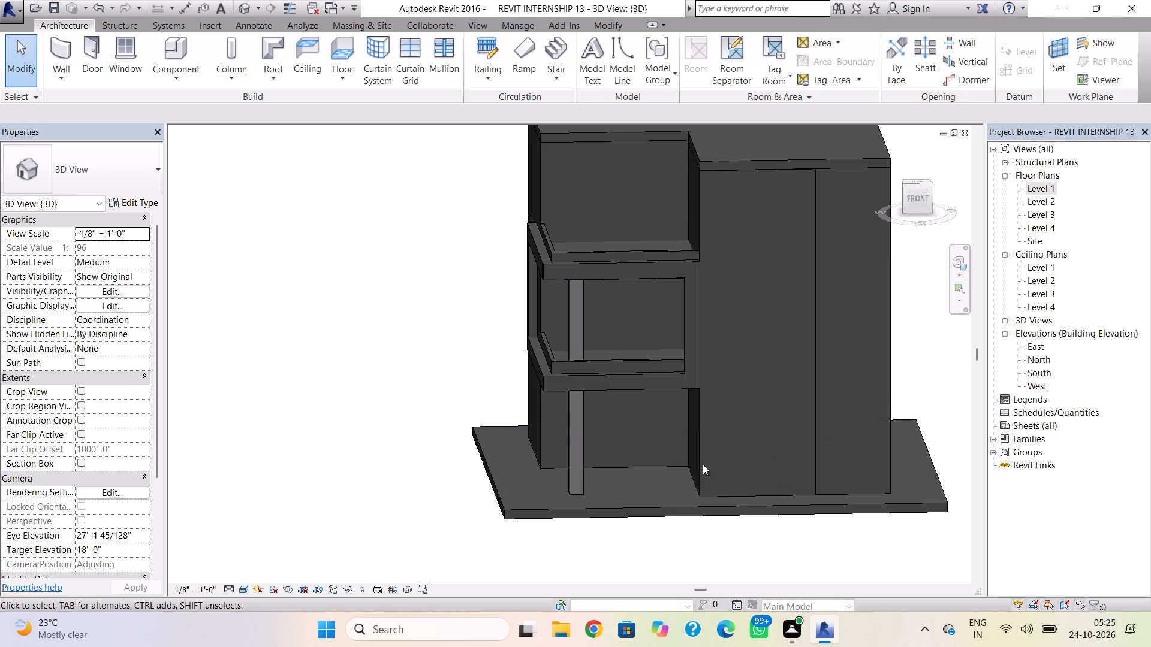
{"action": "right_click_drag", "start_coordinate": [689, 466], "coordinate": [763, 465], "text": "shift"}
{"action": "scroll", "coordinate": [762, 465], "scroll_direction": "down", "scroll_amount": 1}
{"action": "middle_click_drag", "start_coordinate": [762, 465], "coordinate": [748, 502]}
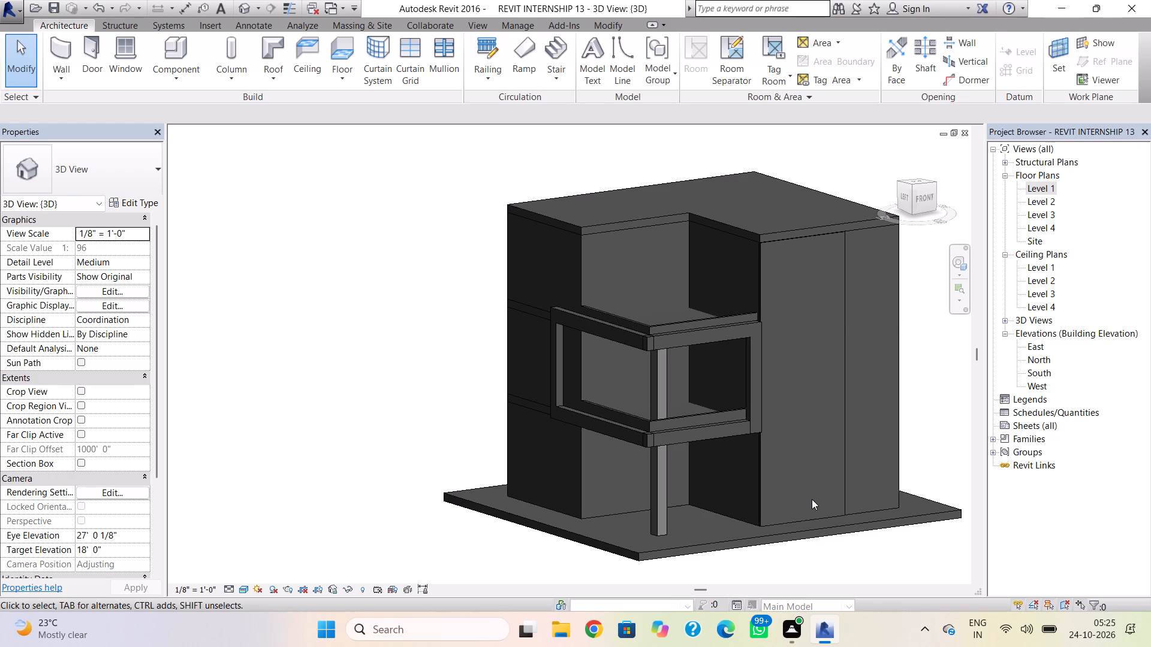
{"action": "middle_click_drag", "start_coordinate": [814, 504], "coordinate": [787, 507]}
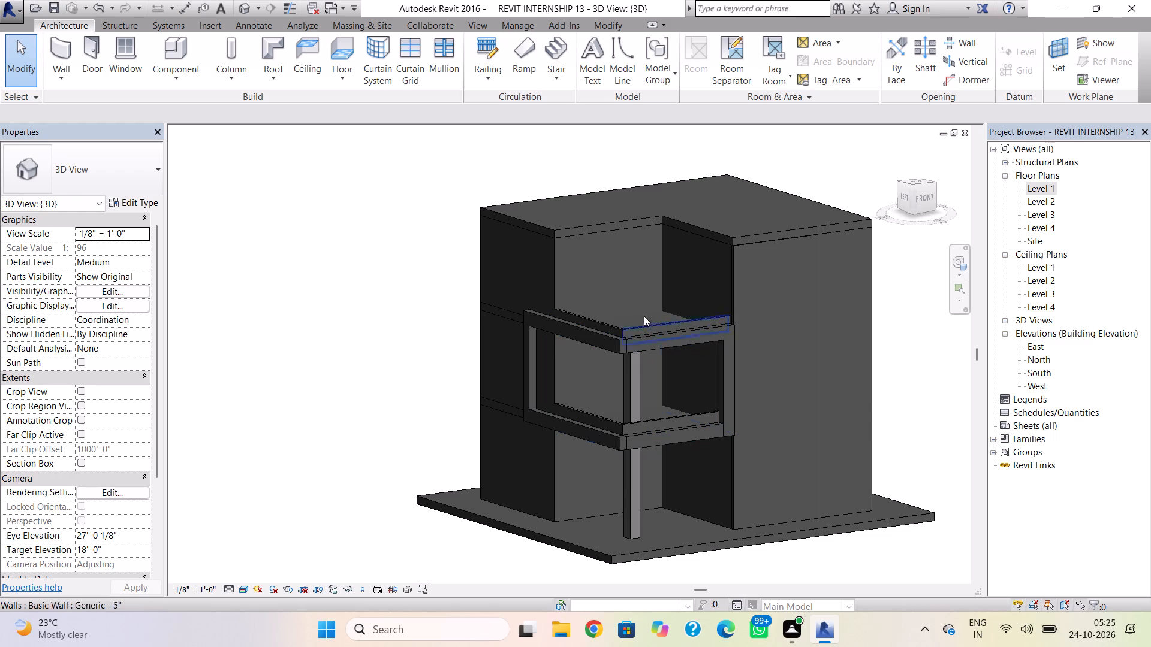
Switch to the front view and load the Instance - Fixed window family from the US Imperial Windows folder.
{"action": "left_click", "coordinate": [928, 195]}
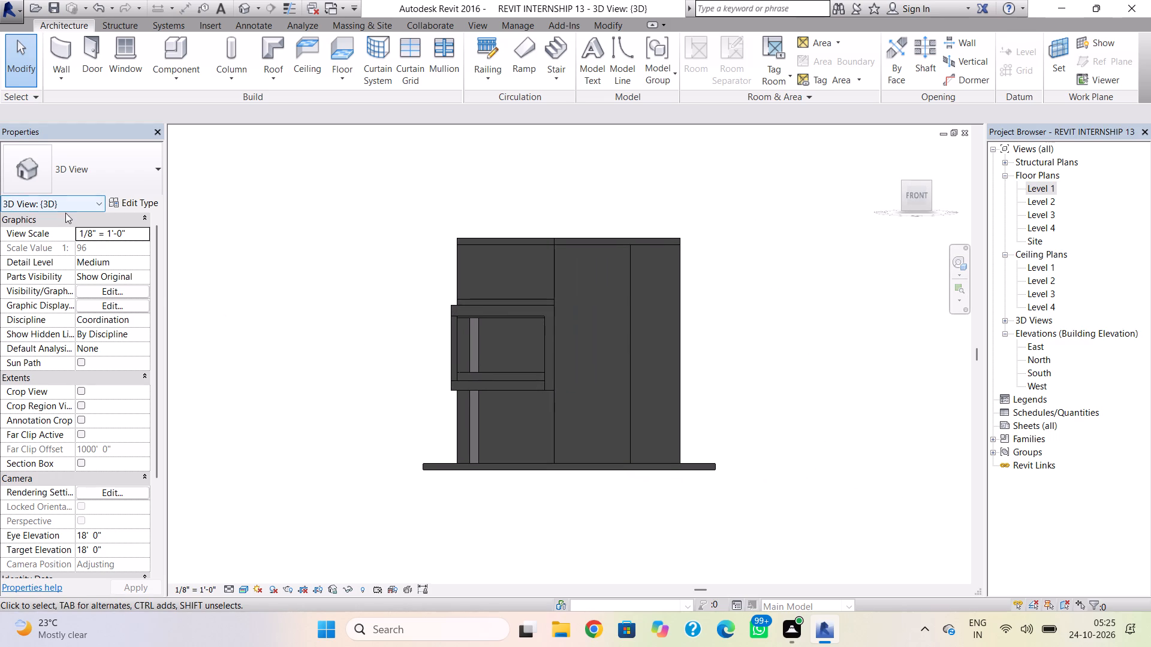
{"action": "left_click", "coordinate": [128, 56]}
{"action": "left_click", "coordinate": [117, 184]}
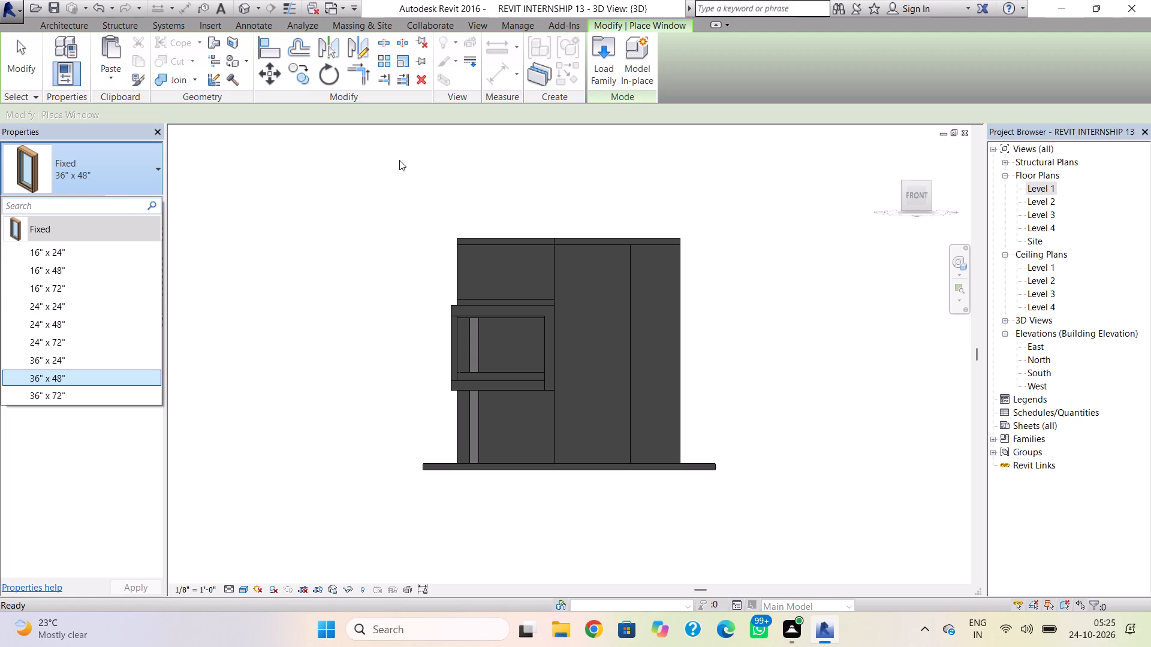
{"action": "left_click", "coordinate": [598, 44]}
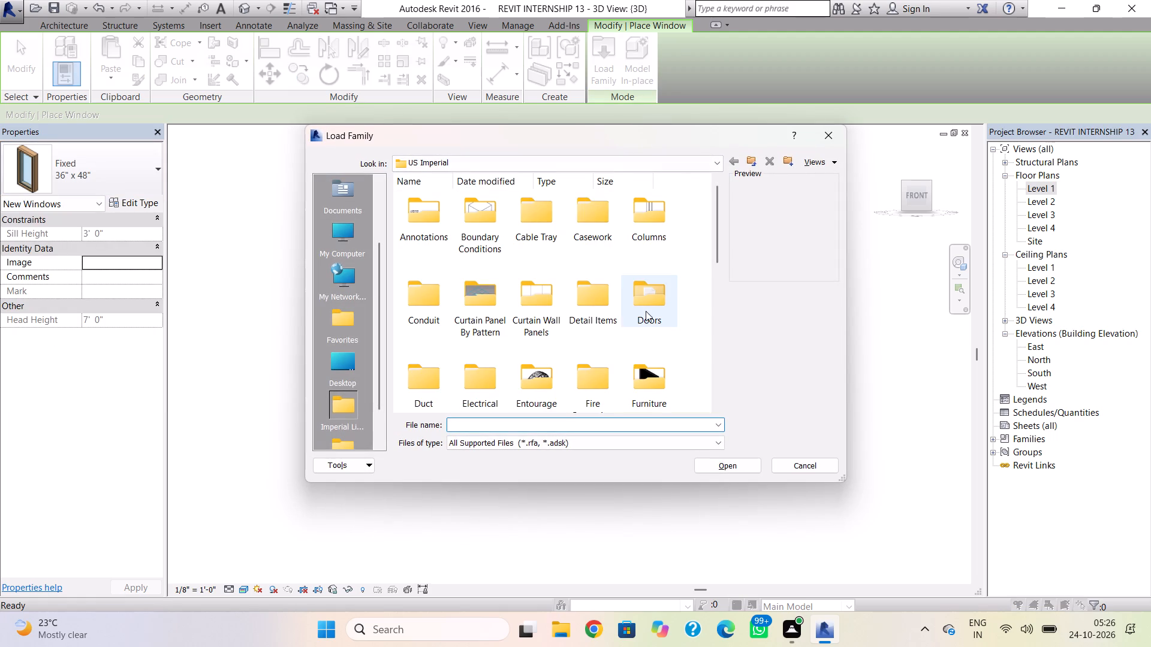
{"action": "scroll", "coordinate": [646, 317], "scroll_direction": "down", "scroll_amount": 4}
{"action": "left_click", "coordinate": [550, 373]}
{"action": "left_click", "coordinate": [550, 373]}
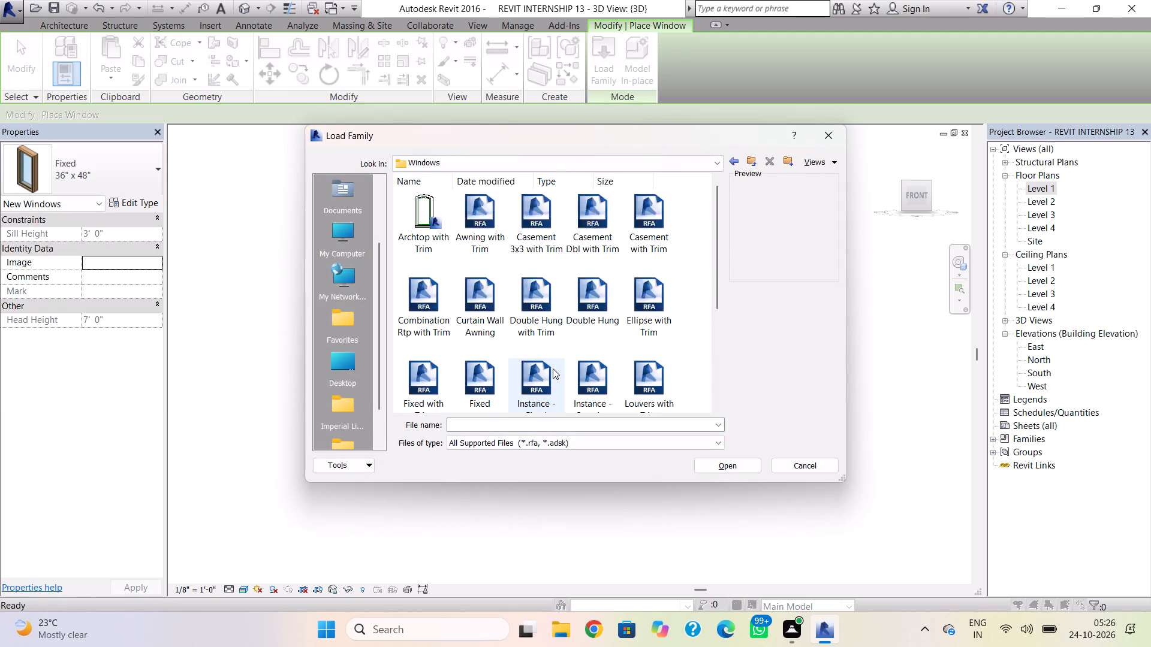
{"action": "left_click", "coordinate": [534, 376]}
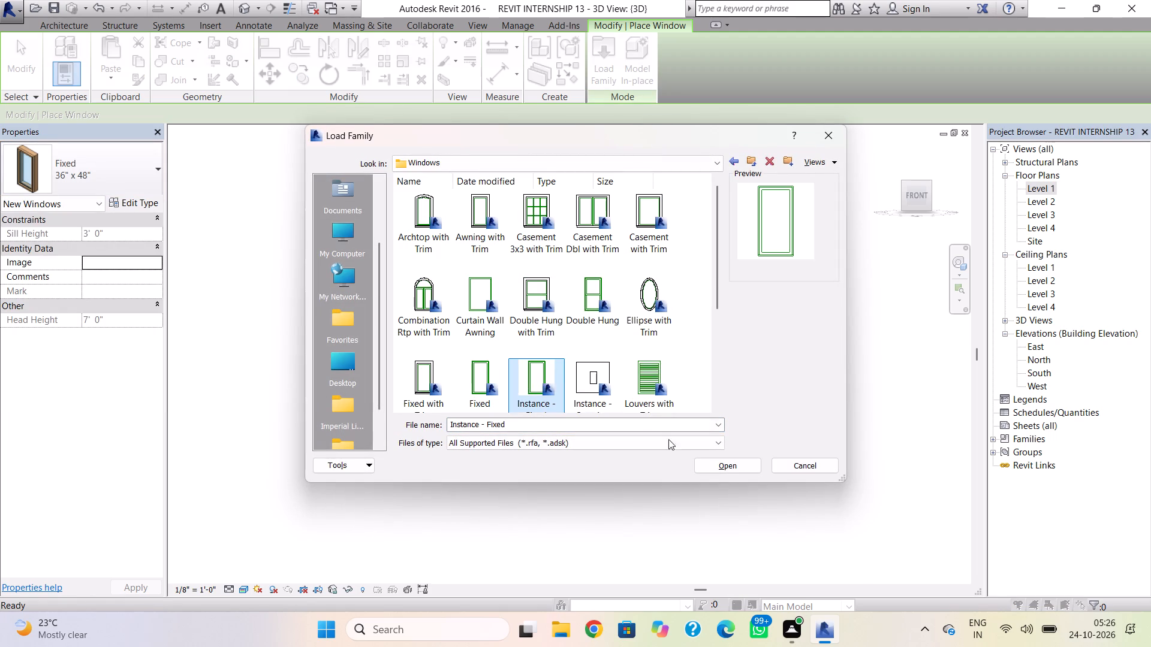
{"action": "left_click", "coordinate": [715, 473]}
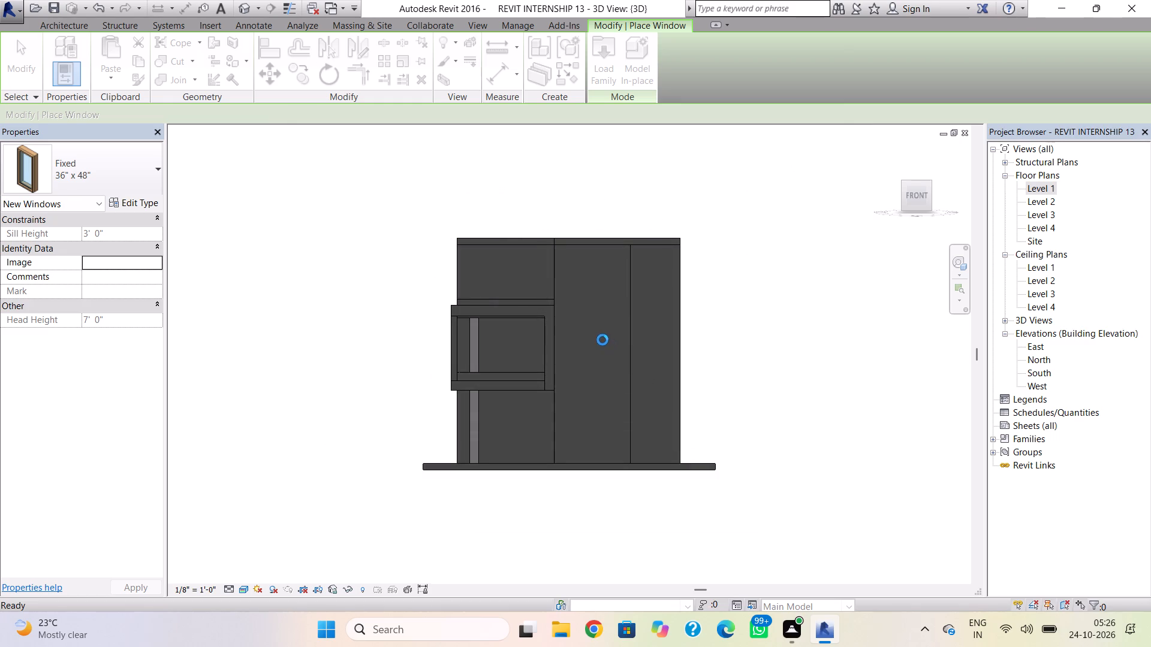
Place one 24" x 48" Instance - Fixed window in the 5" front wall's top storey, centred 6'-3" from each side.
{"action": "left_click", "coordinate": [599, 283]}
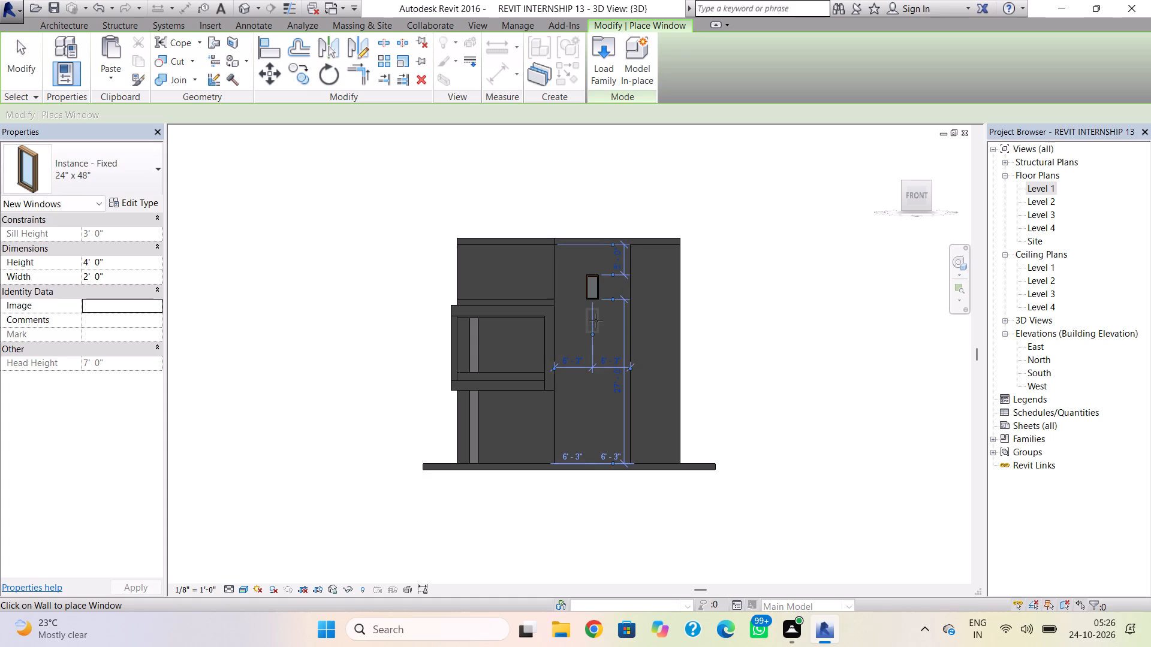
{"action": "key", "text": "Escape"}
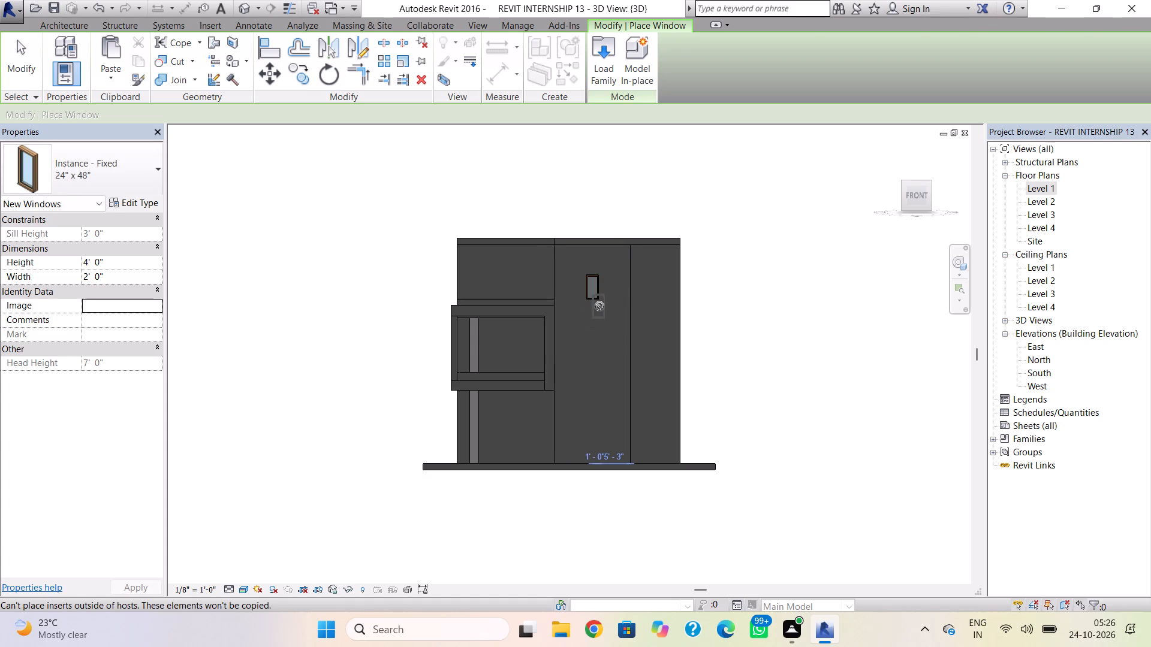
{"action": "key", "text": "Escape"}
Set the new front window's width to 3' and its height to 20'.
{"action": "left_click", "coordinate": [596, 300]}
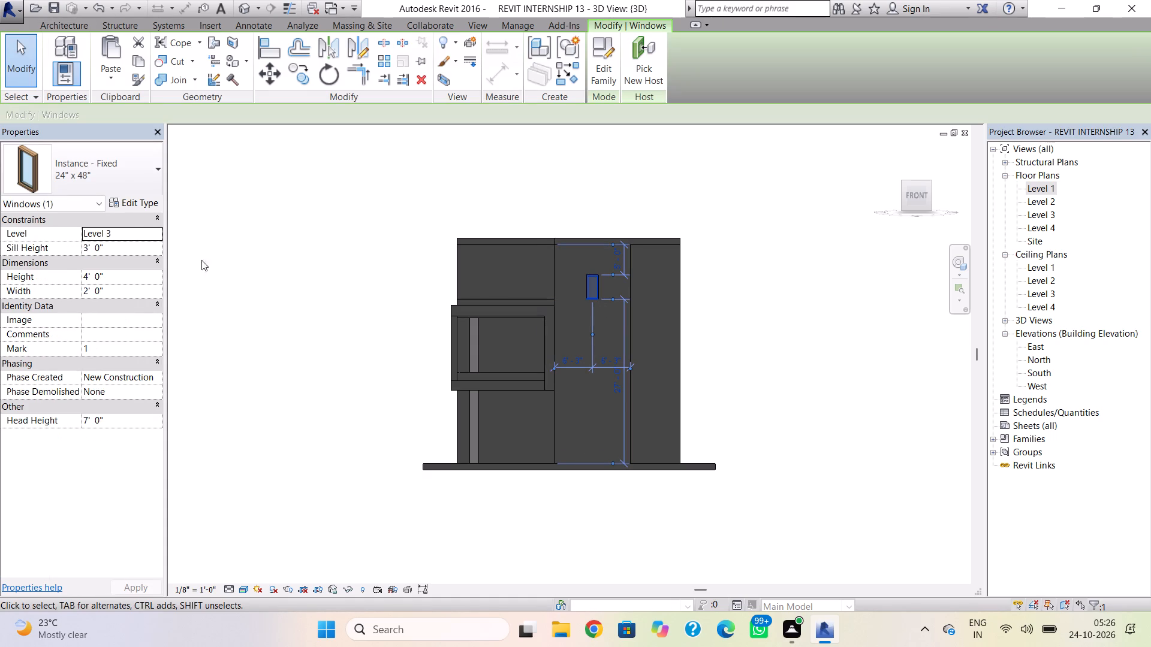
{"action": "left_click", "coordinate": [146, 201]}
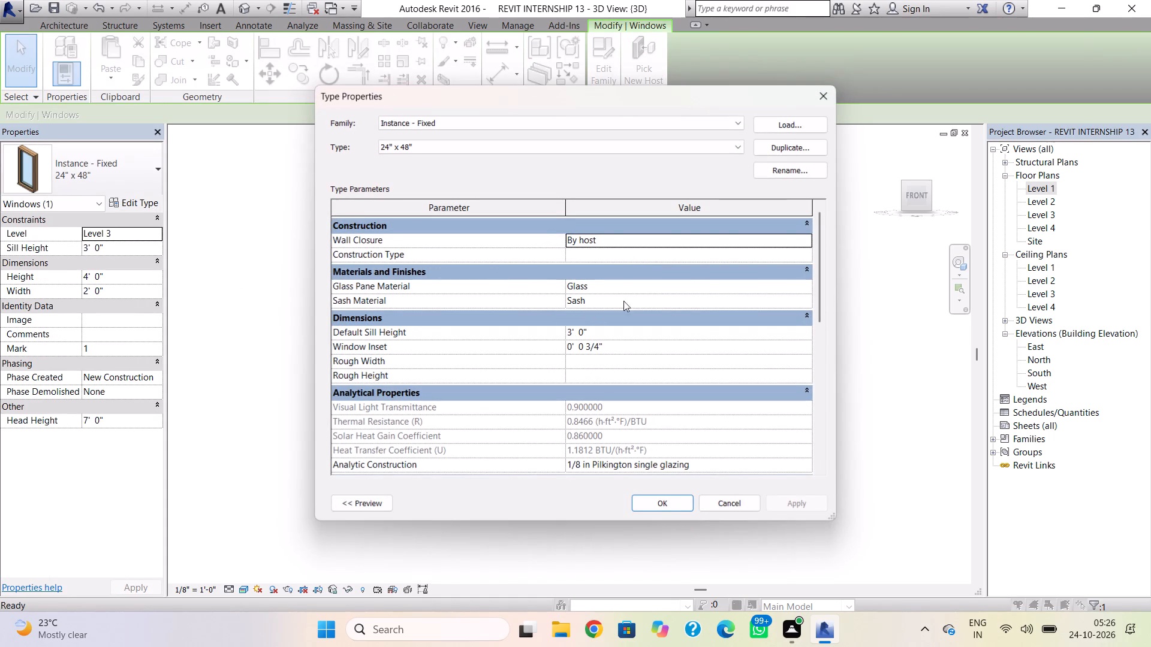
{"action": "left_click", "coordinate": [822, 100]}
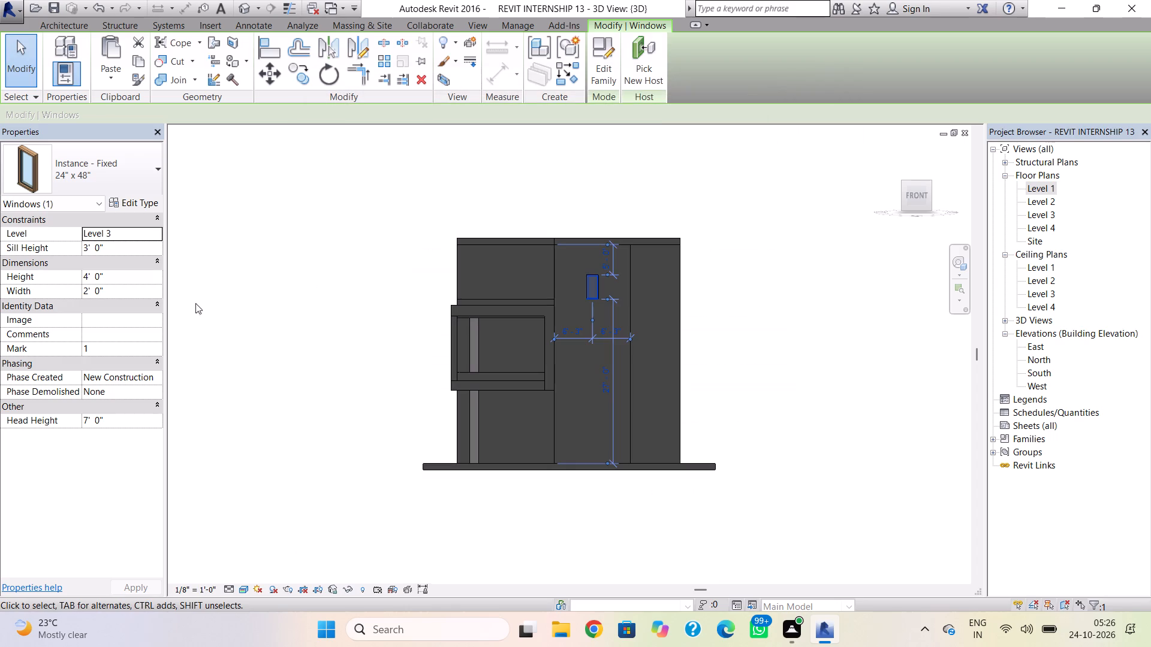
{"action": "left_click", "coordinate": [130, 290]}
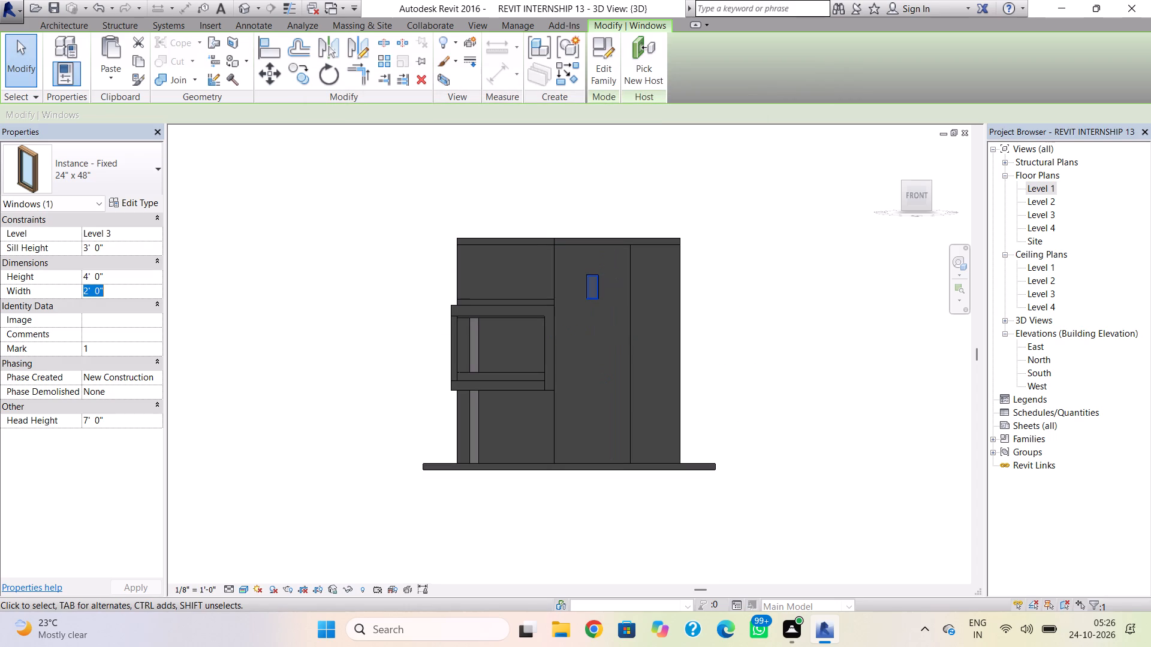
{"action": "type", "text": "3'"}
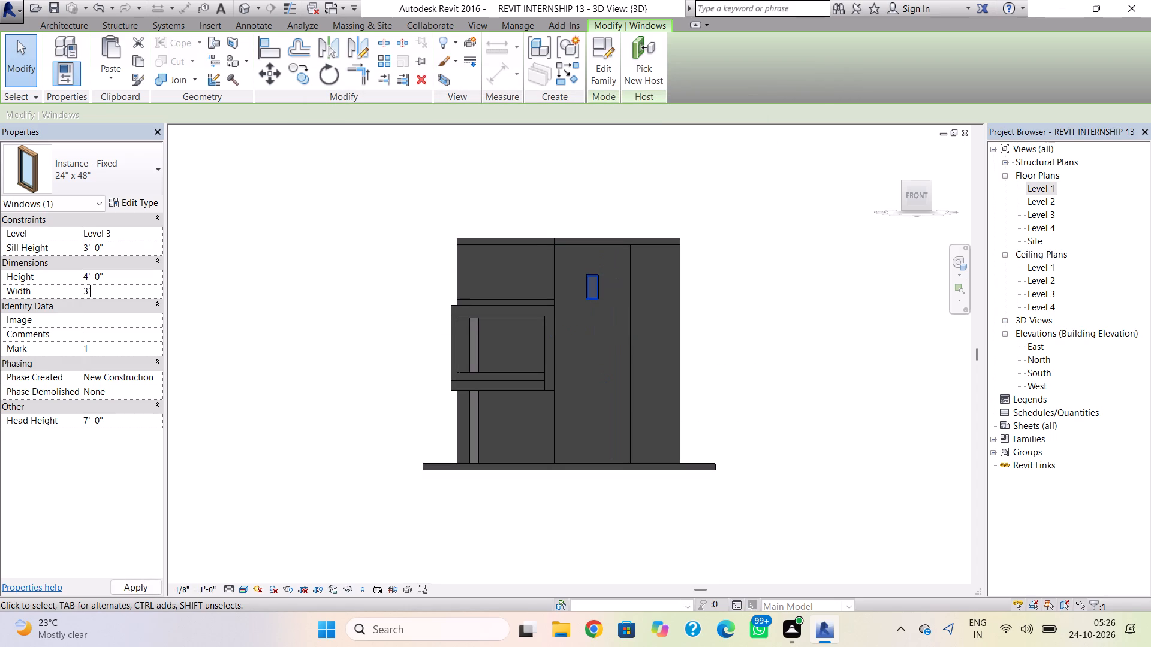
{"action": "left_click", "coordinate": [134, 282]}
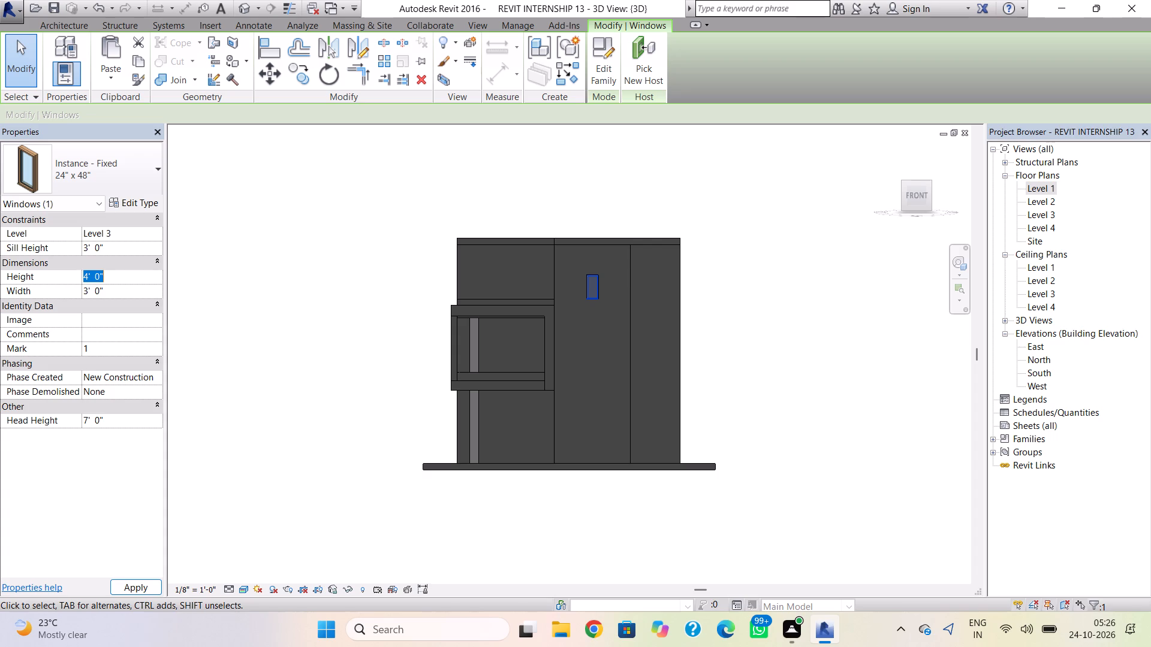
{"action": "type", "text": "20'"}
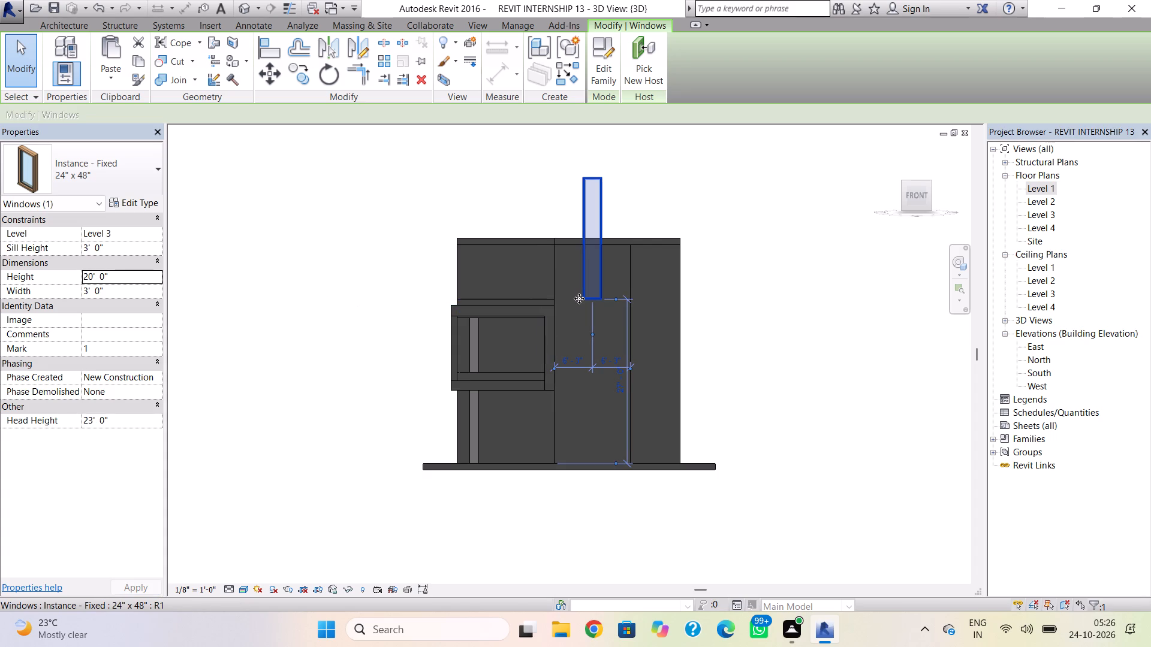
Nudge the tall front window down the wall to a sill height of -18' relative to Level 3.
{"action": "key", "text": "Down"}
{"action": "key", "text": "Down"}
{"action": "key", "text": "Down"}
{"action": "key", "text": "Down"}
{"action": "key", "text": "Down"}
{"action": "key", "text": "Down"}
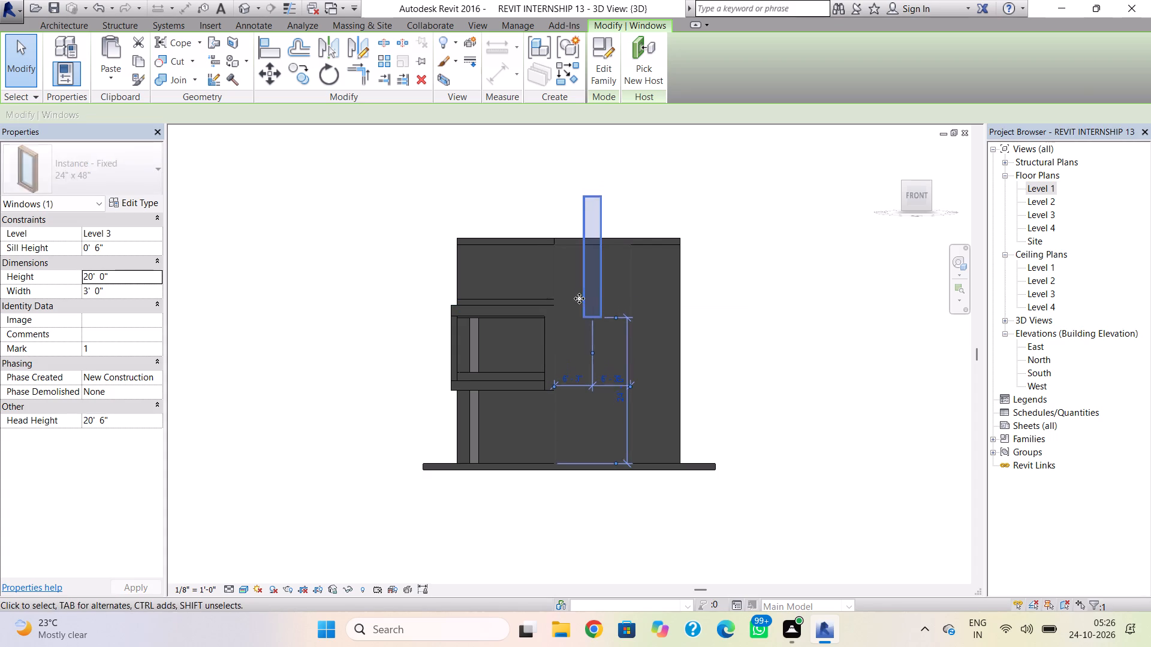
{"action": "key", "text": "Down"}
{"action": "key", "text": "Down"}
{"action": "key", "text": "Down"}
{"action": "key", "text": "Down"}
{"action": "key", "text": "Down"}
{"action": "key", "text": "Down"}
{"action": "key", "text": "Down"}
{"action": "key", "text": "Down"}
{"action": "key", "text": "Down"}
{"action": "key", "text": "Down"}
{"action": "key", "text": "Down"}
{"action": "key", "text": "Down"}
{"action": "key", "text": "Down"}
{"action": "key", "text": "Down"}
{"action": "key", "text": "Down"}
{"action": "key", "text": "Down"}
{"action": "key", "text": "Down"}
{"action": "key", "text": "Down"}
{"action": "key", "text": "Down"}
{"action": "key", "text": "Down"}
{"action": "key", "text": "Down"}
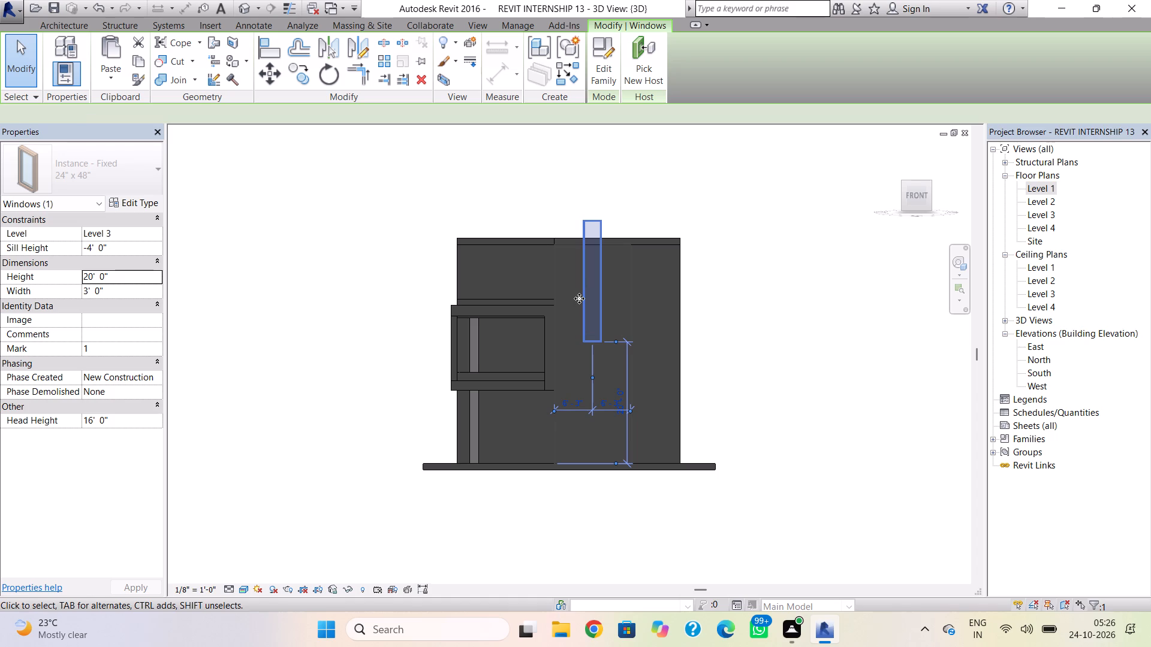
{"action": "key", "text": "Down"}
{"action": "key", "text": "Down"}
{"action": "key", "text": "Down"}
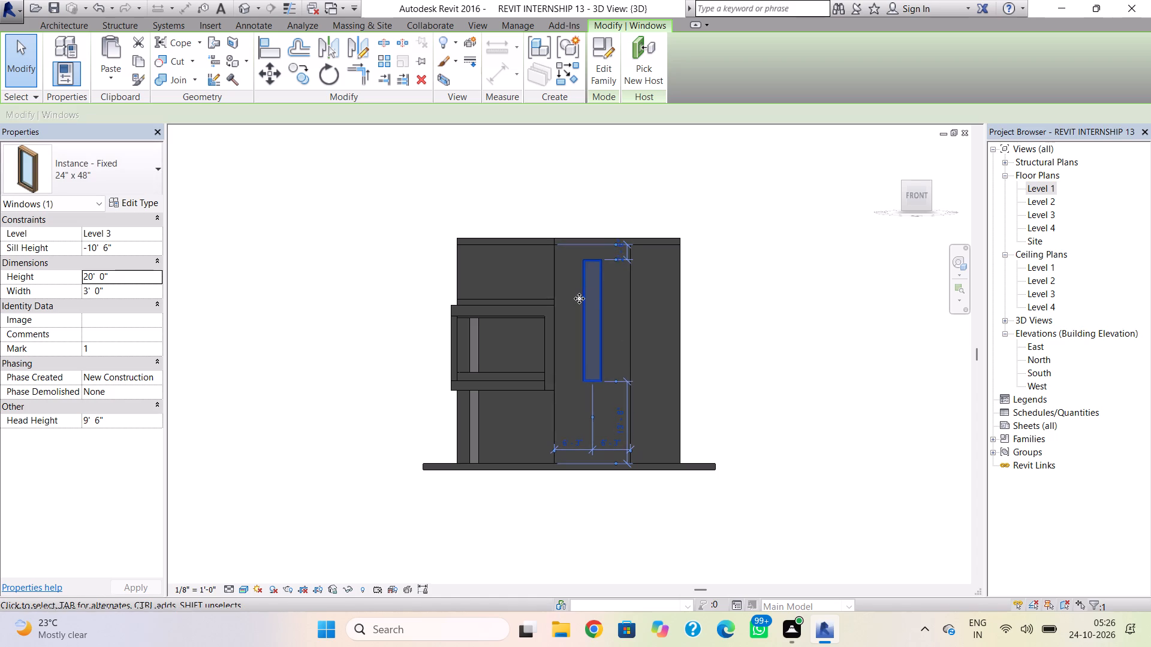
{"action": "key", "text": "Down"}
{"action": "key", "text": "Down"}
{"action": "key", "text": "Down"}
{"action": "key", "text": "Down"}
{"action": "key", "text": "Down"}
{"action": "key", "text": "Down"}
{"action": "key", "text": "Down"}
{"action": "key", "text": "Down"}
{"action": "key", "text": "Down"}
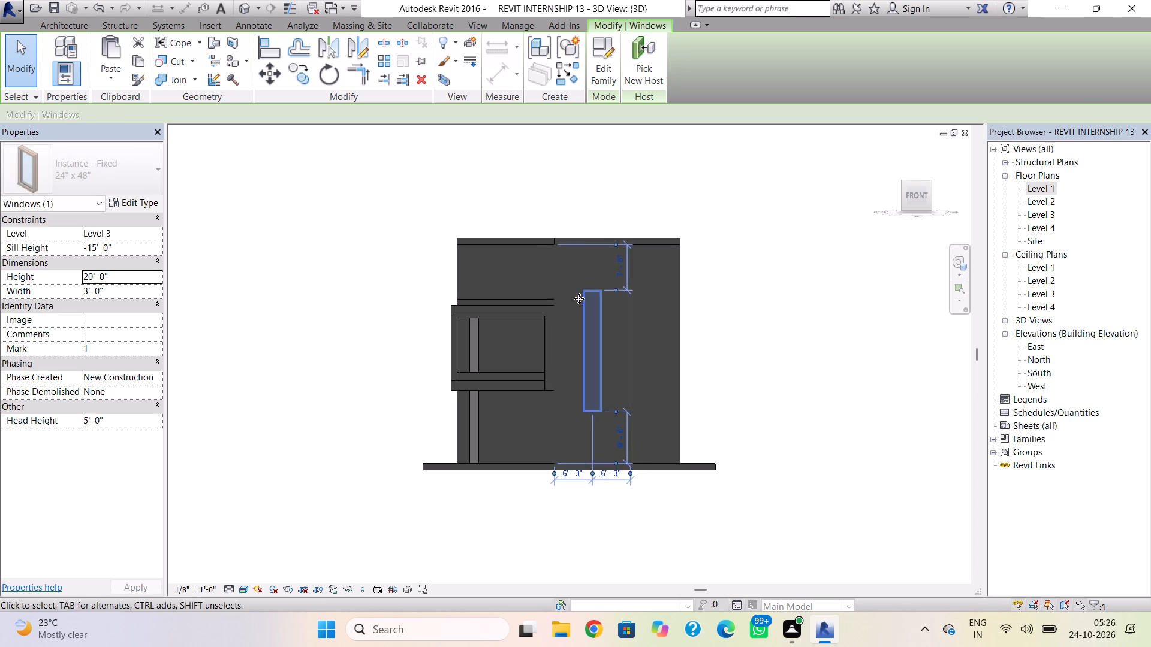
{"action": "key", "text": "Down"}
{"action": "key", "text": "Down"}
{"action": "key", "text": "Down"}
{"action": "key", "text": "Down"}
{"action": "key", "text": "Down"}
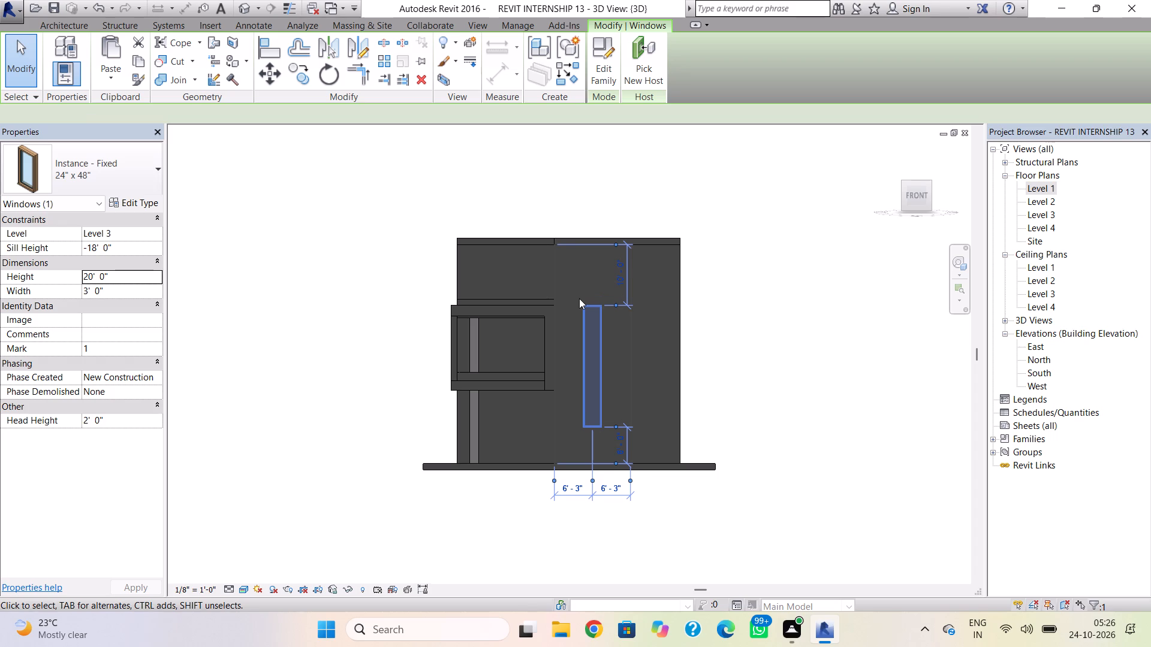
Set the front window's height to 30' and nudge it down to a sill height of -19'.
{"action": "left_click", "coordinate": [147, 276]}
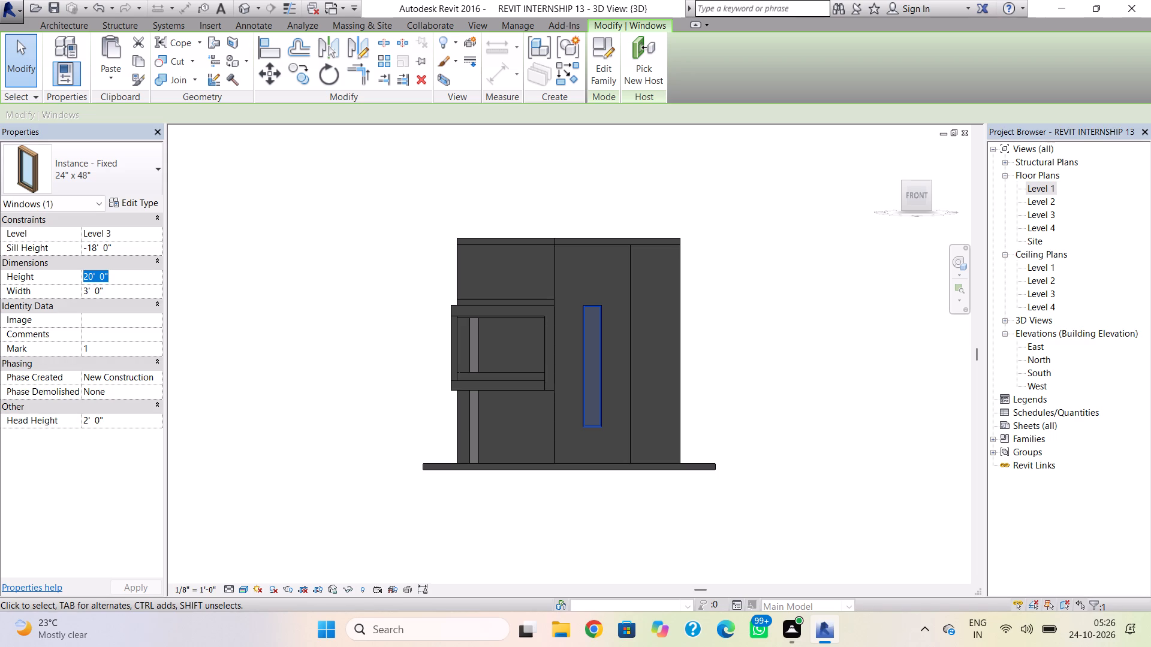
{"action": "type", "text": "30'"}
{"action": "key", "text": "Return"}
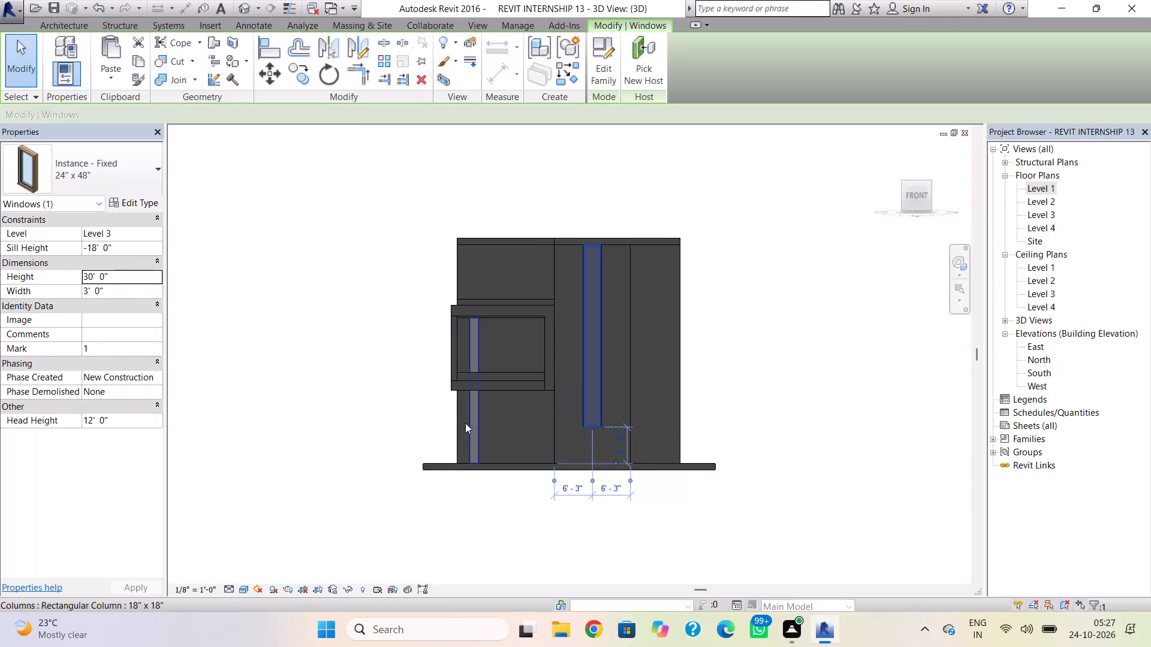
{"action": "key", "text": "Down"}
{"action": "key", "text": "Down"}
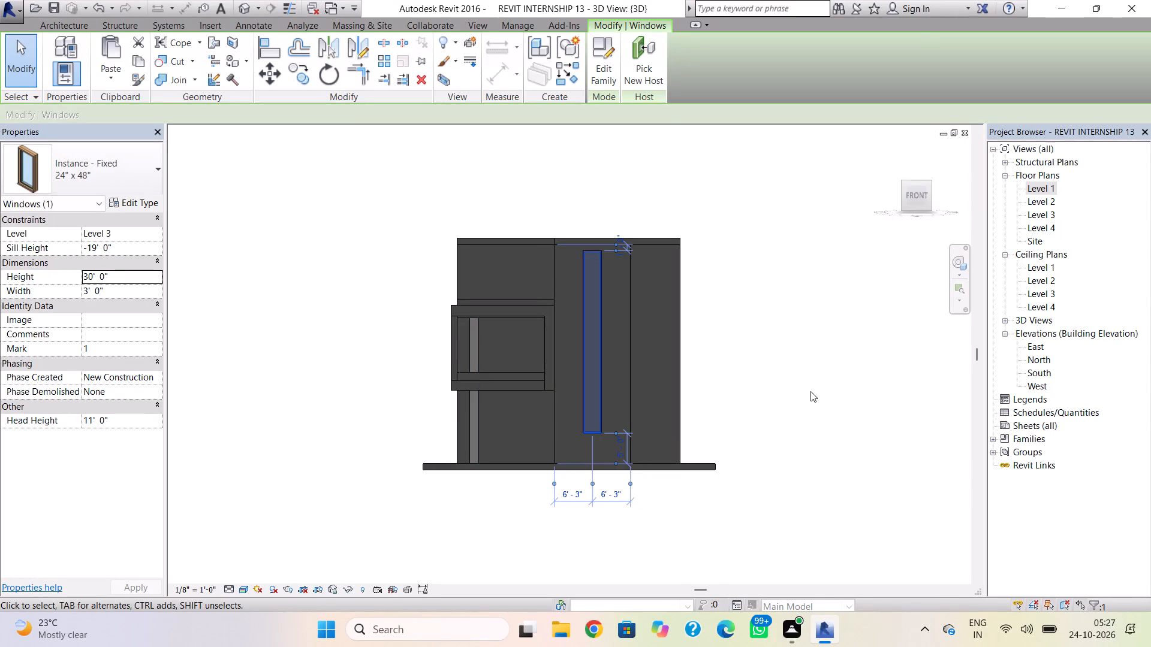
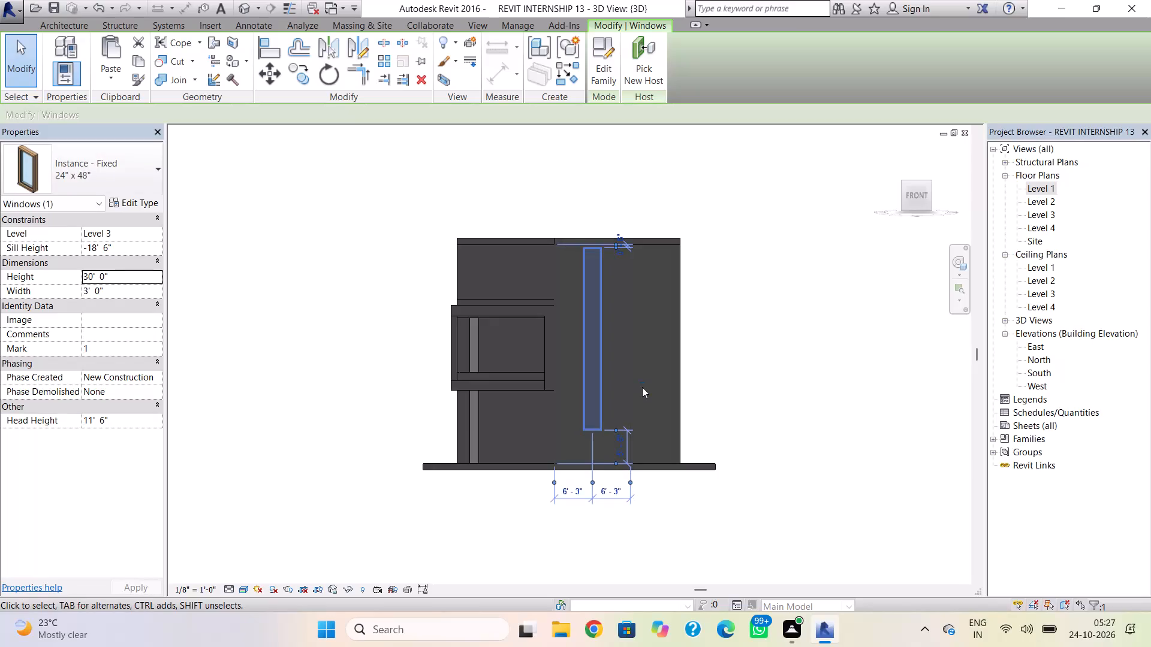
Nudge the tall front window down to a sill height of -19' relative to Level 3.
{"action": "key", "text": "Down"}
{"action": "left_click", "coordinate": [789, 346]}
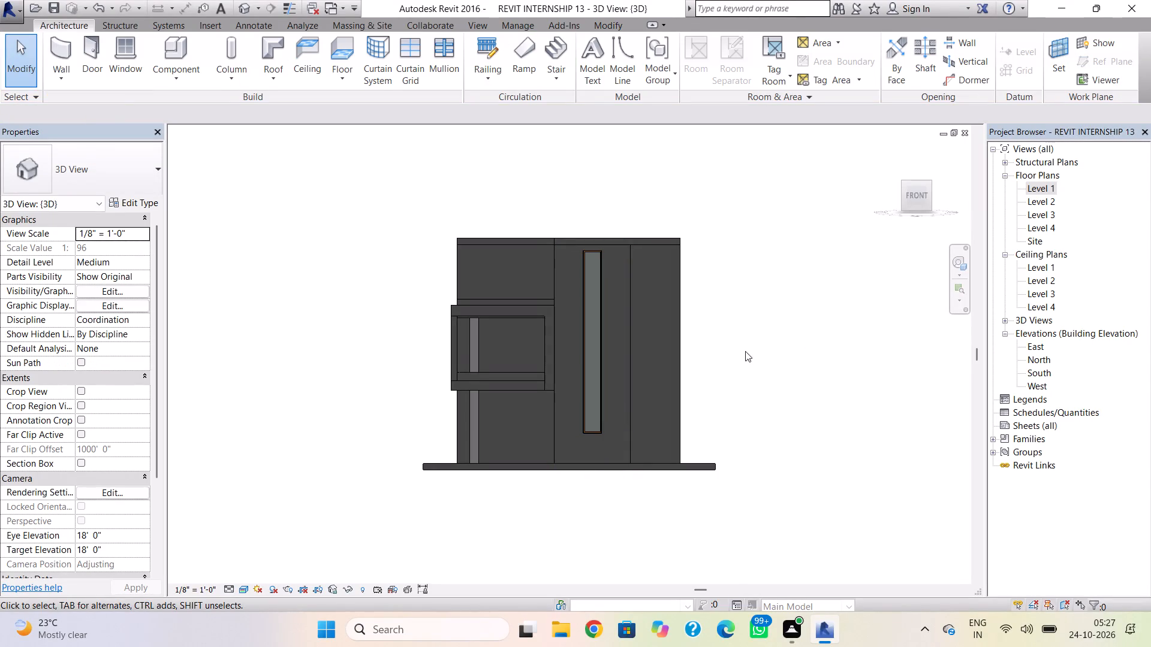
{"action": "key", "text": "Escape"}
Nudge the tall front window sideways along its wall, away from the balcony, to 7'-9" and 4'-9" side distances.
{"action": "right_click_drag", "start_coordinate": [725, 371], "coordinate": [807, 396], "text": "shift"}
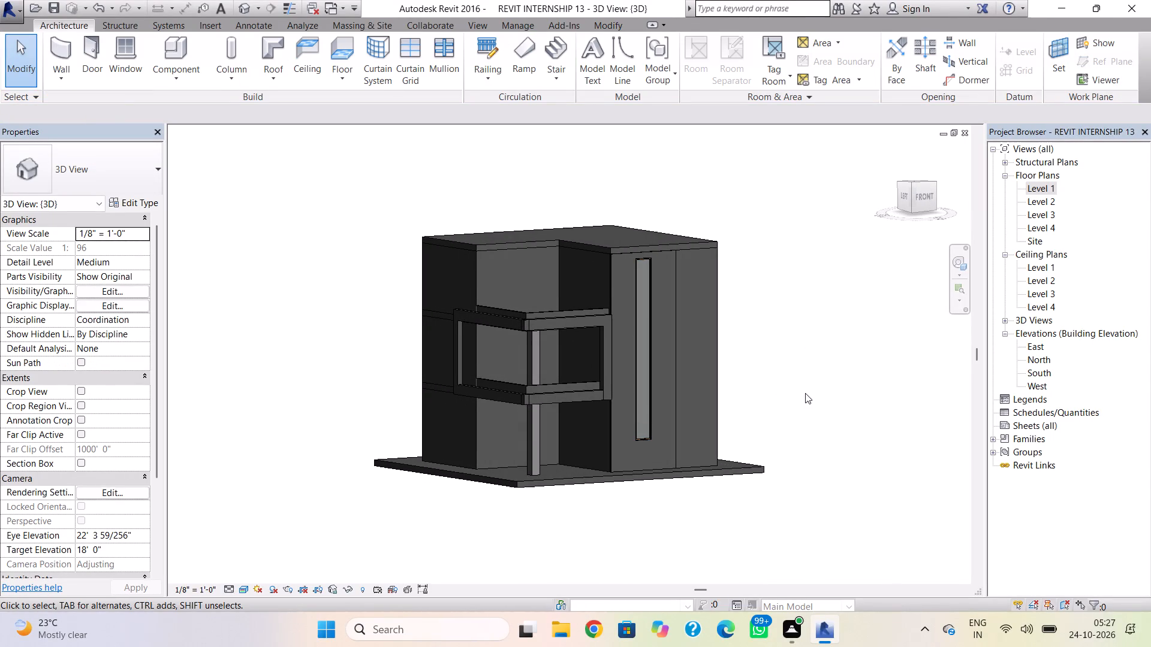
{"action": "left_click", "coordinate": [646, 412]}
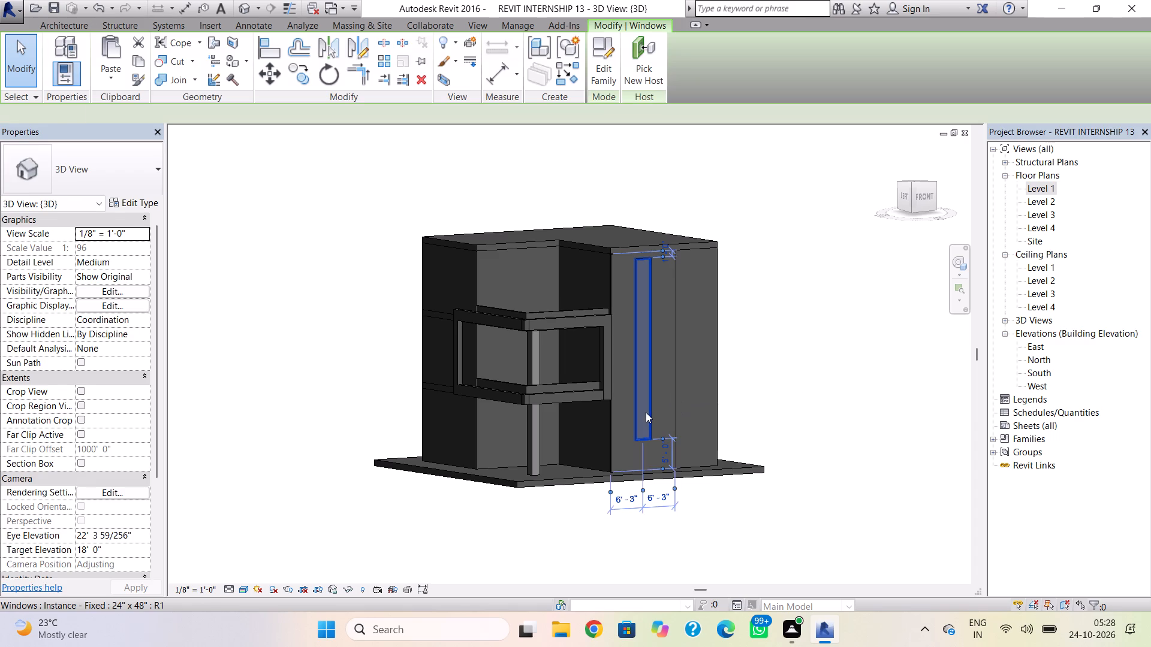
{"action": "key", "text": "Right"}
{"action": "key", "text": "Right"}
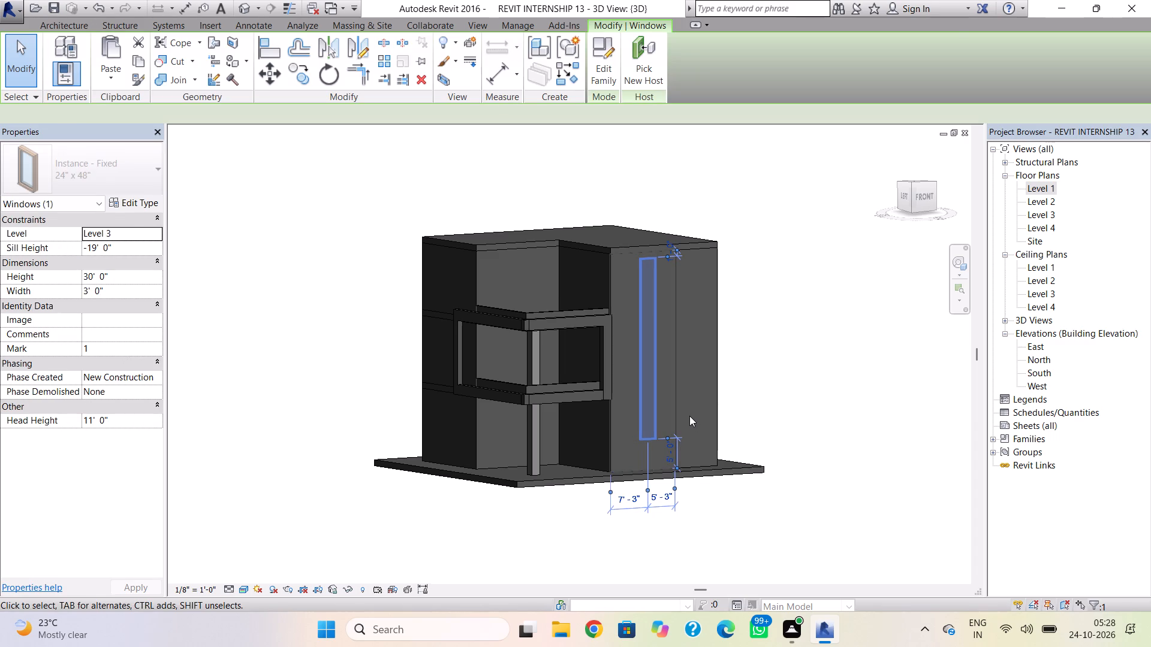
{"action": "key", "text": "Right"}
{"action": "left_click", "coordinate": [801, 394]}
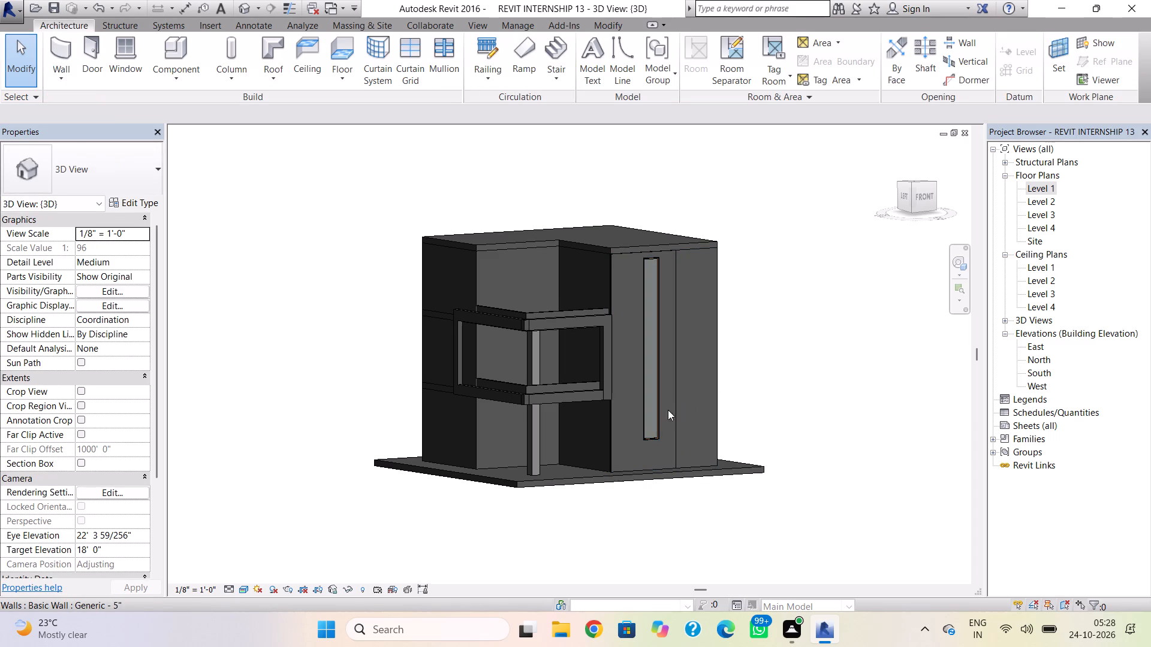
Set the tall front window's height to 28' and nudge it up the wall by two increments.
{"action": "left_click", "coordinate": [656, 427]}
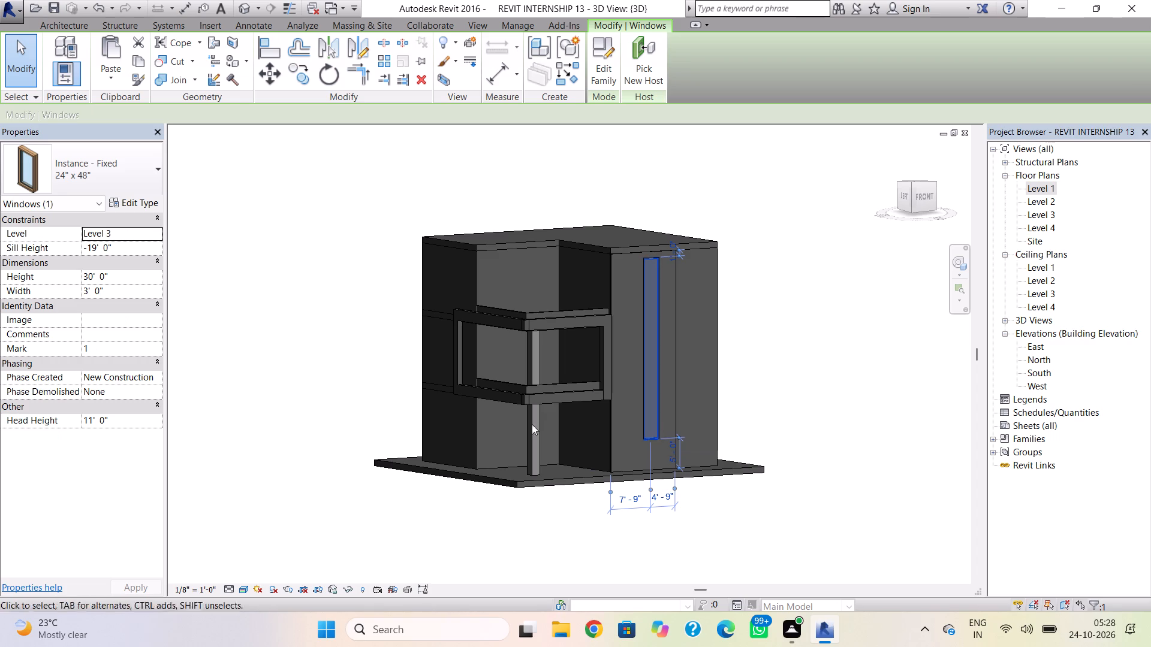
{"action": "left_click", "coordinate": [129, 275]}
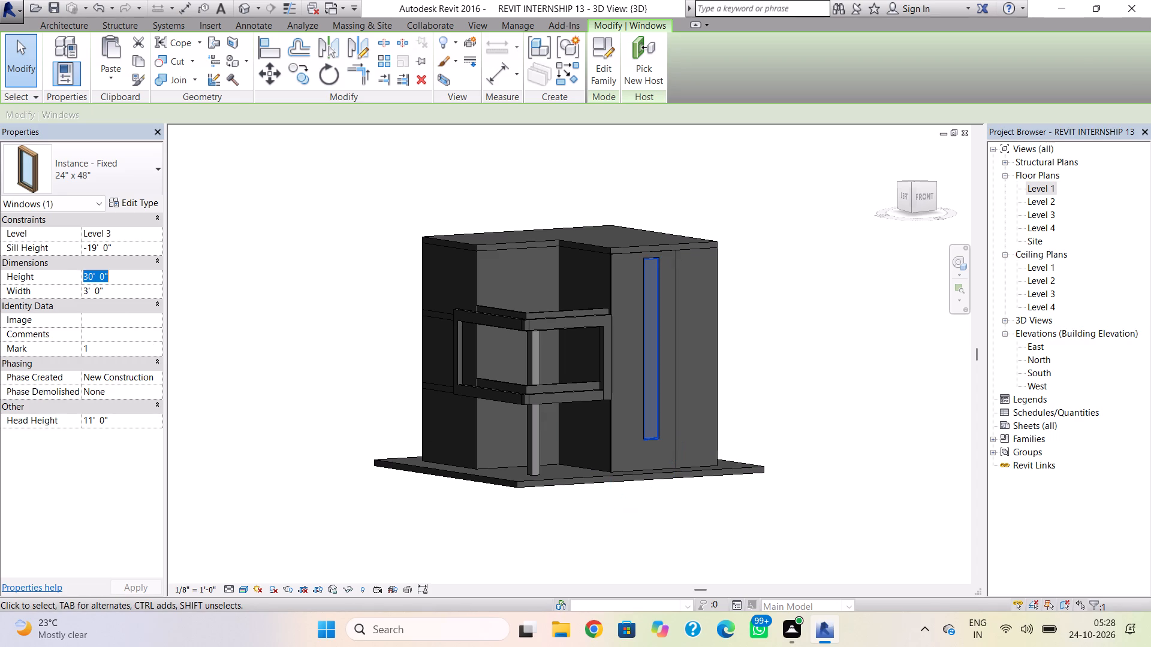
{"action": "type", "text": "28'"}
{"action": "key", "text": "Return"}
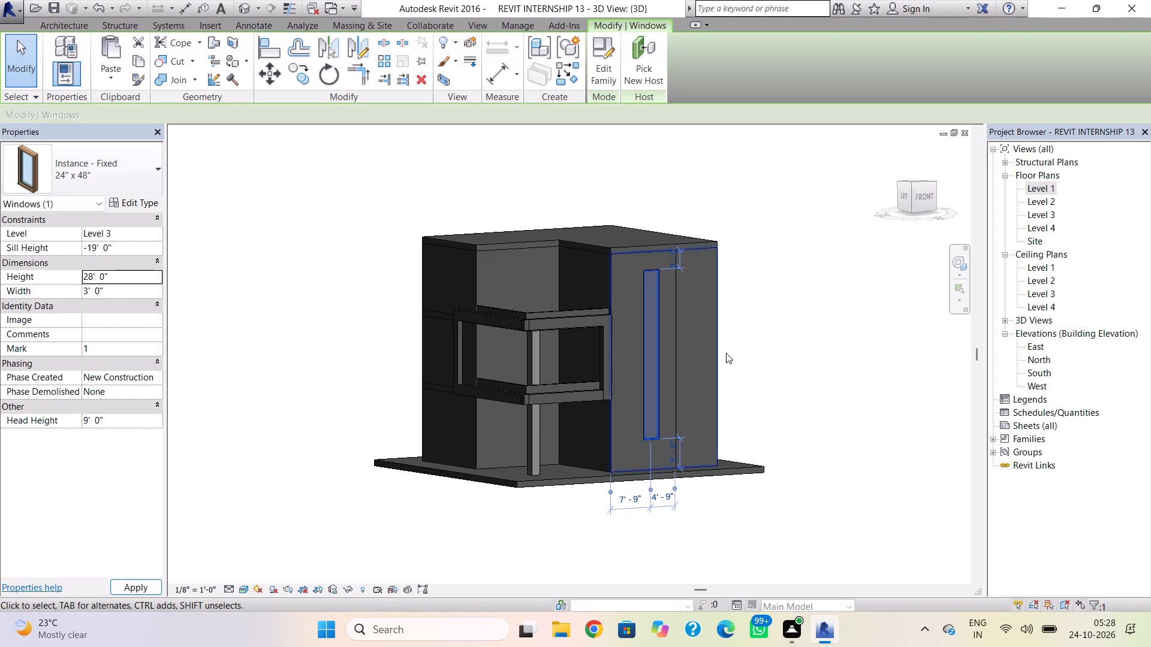
{"action": "key", "text": "Up"}
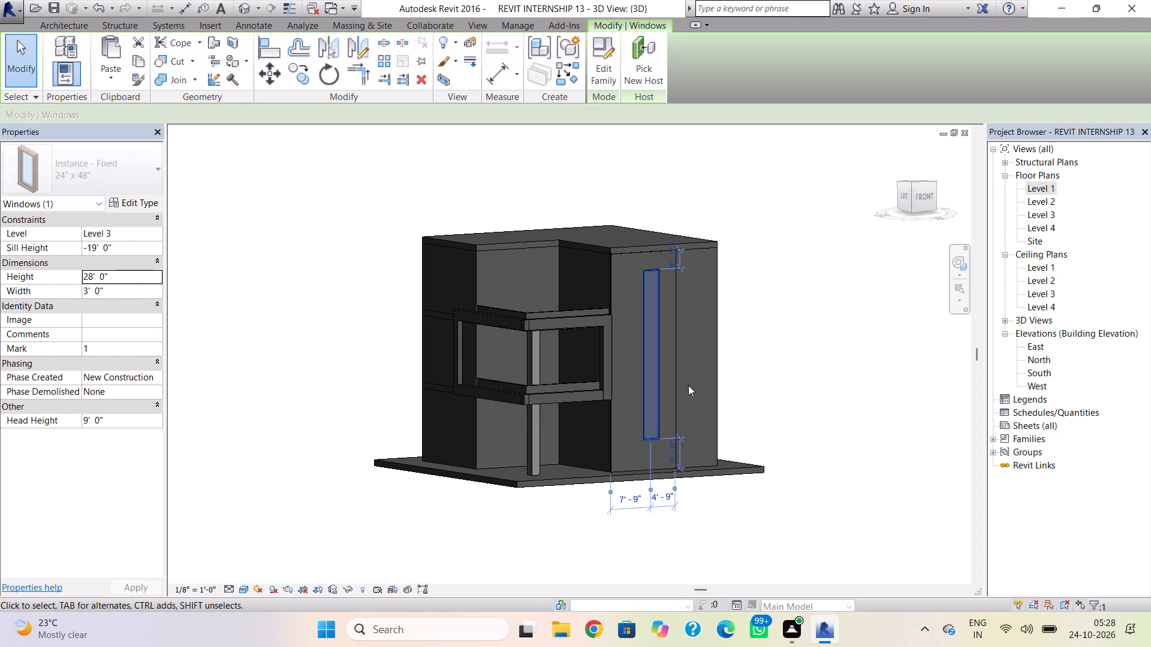
{"action": "key", "text": "Up"}
{"action": "left_click", "coordinate": [774, 374]}
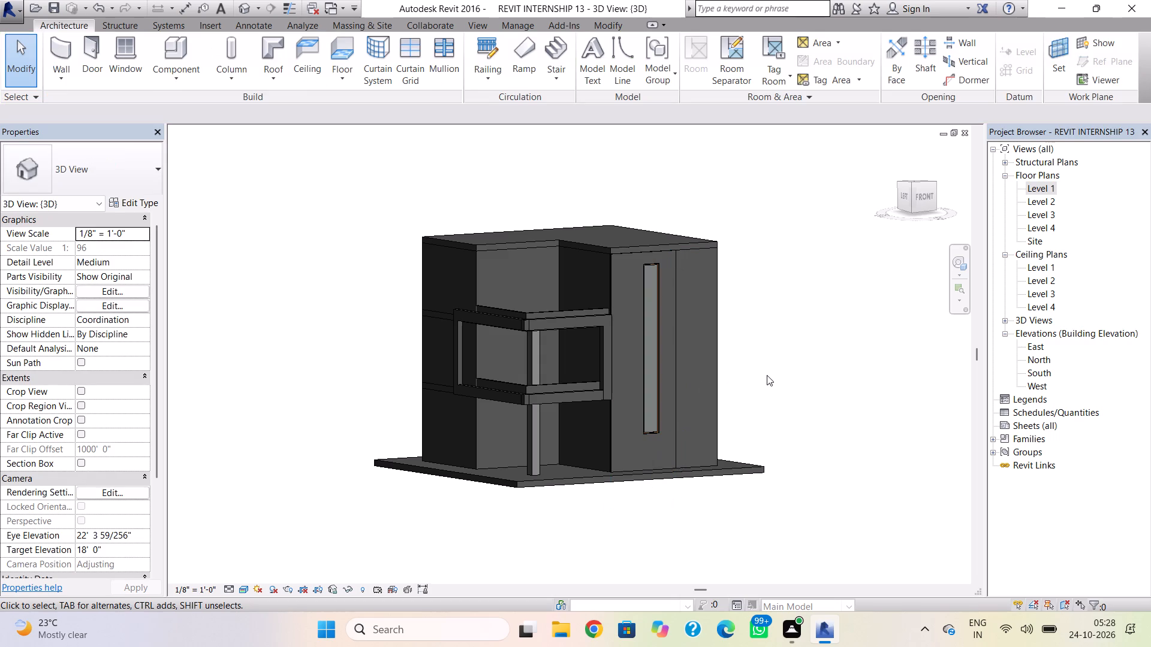
Place a horizontal wall reveal across the 5" front wall just above the head of the tall window.
{"action": "right_click_drag", "start_coordinate": [767, 375], "coordinate": [695, 364], "text": "shift"}
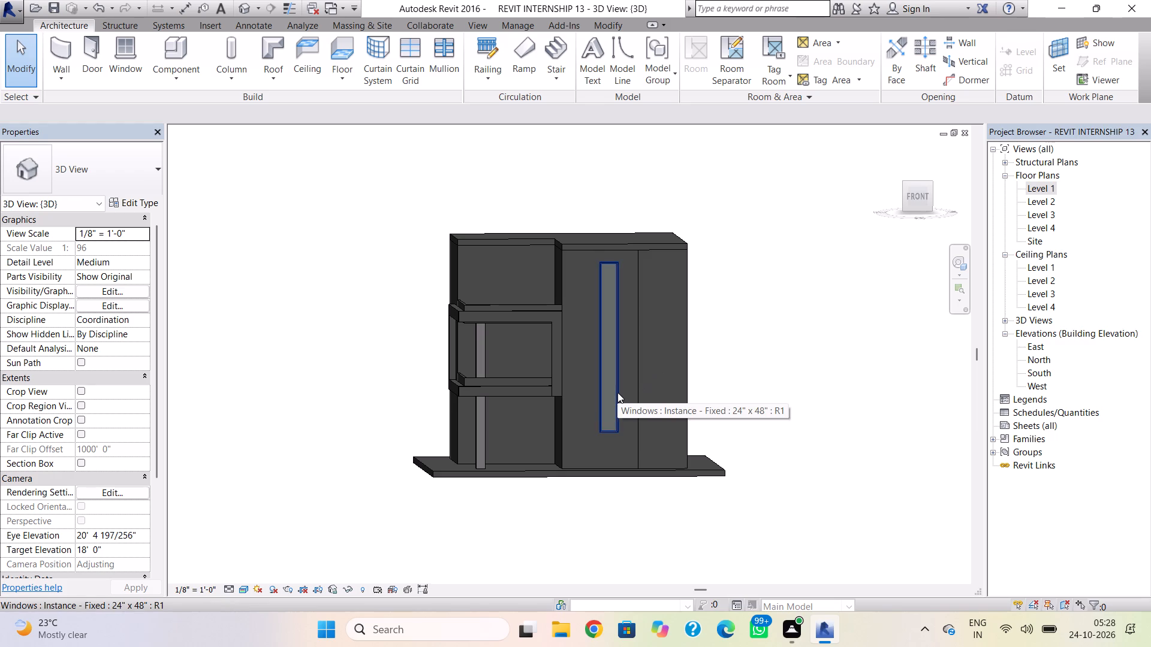
{"action": "left_click", "coordinate": [55, 84]}
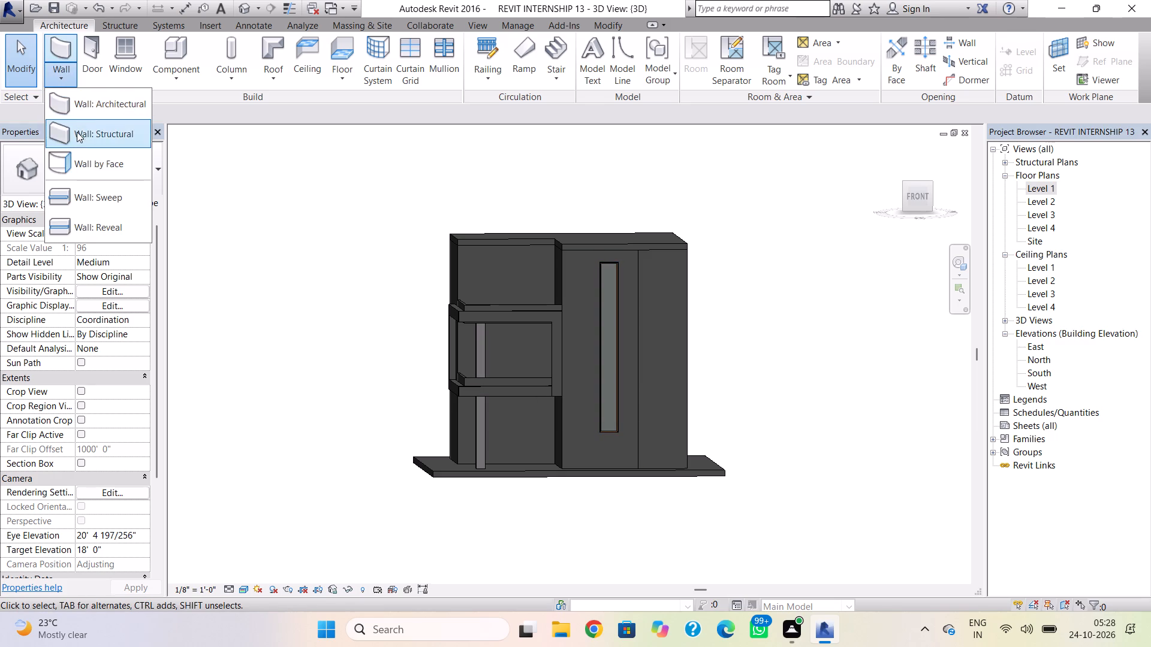
{"action": "left_click", "coordinate": [91, 221]}
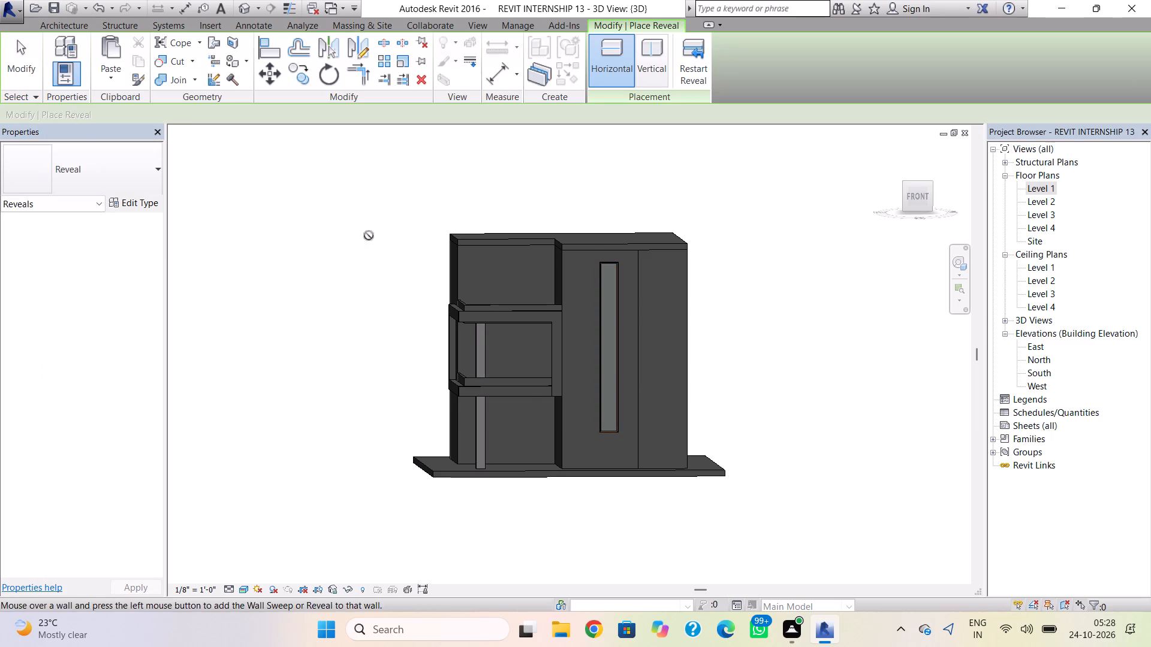
{"action": "scroll", "coordinate": [568, 256], "scroll_direction": "up", "scroll_amount": 3}
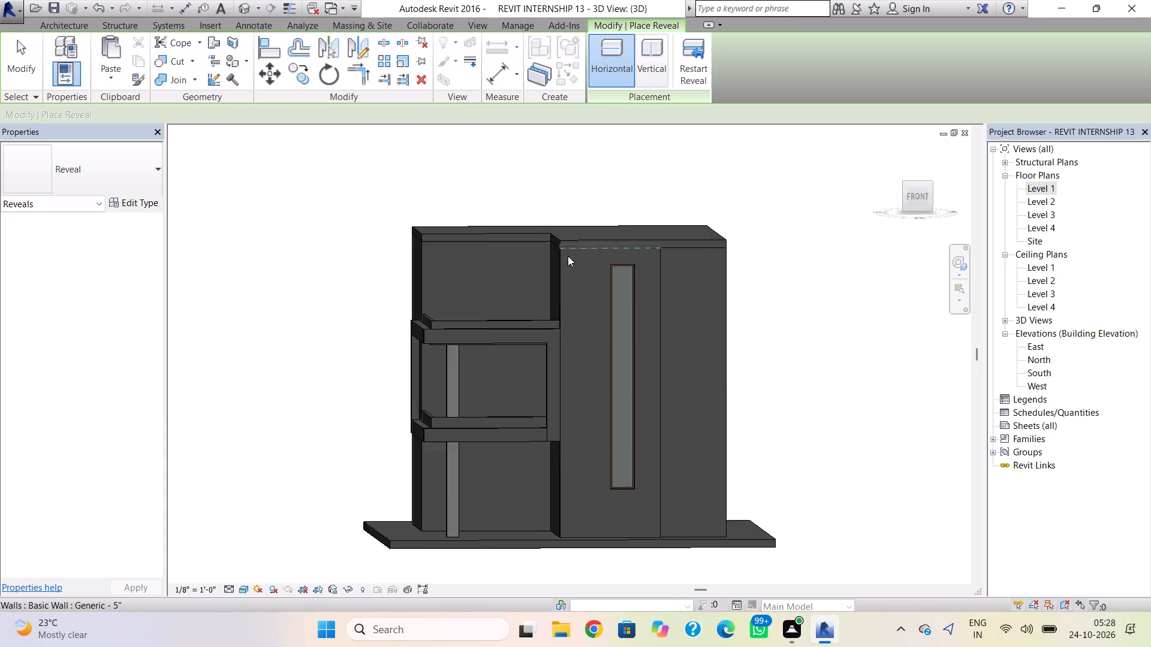
{"action": "scroll", "coordinate": [568, 256], "scroll_direction": "up", "scroll_amount": 1}
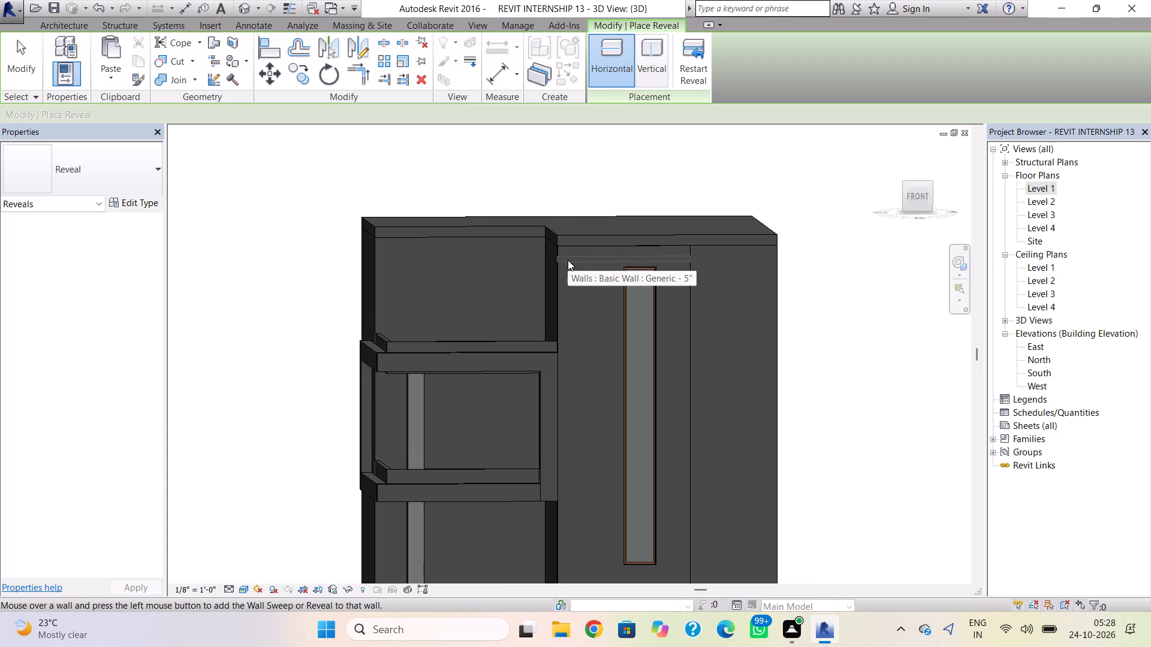
{"action": "left_click", "coordinate": [568, 260]}
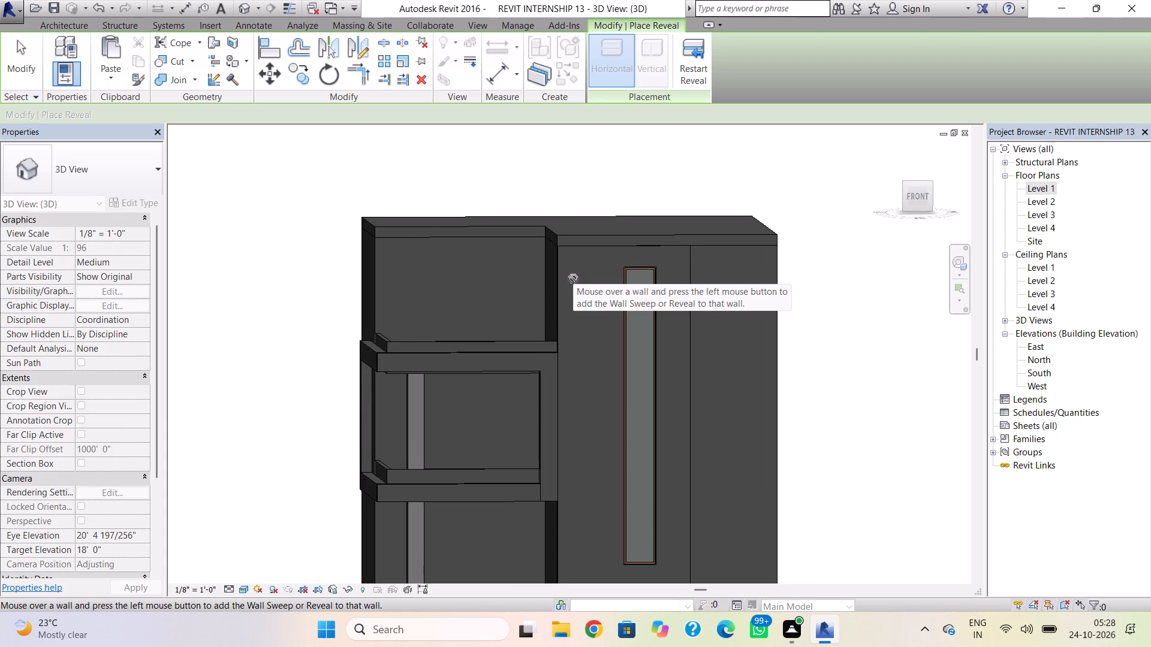
{"action": "left_click", "coordinate": [573, 279]}
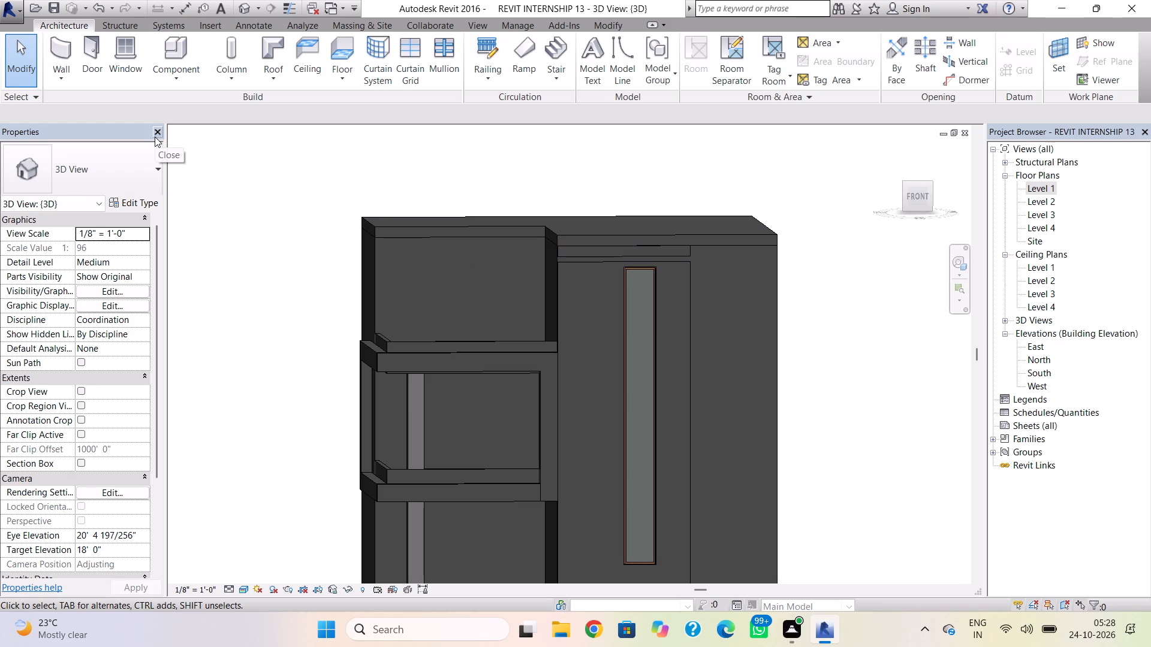
Place two more horizontal reveals below the first on the 5" front wall, the lower one near the balcony roof slab's height.
{"action": "left_click", "coordinate": [67, 78]}
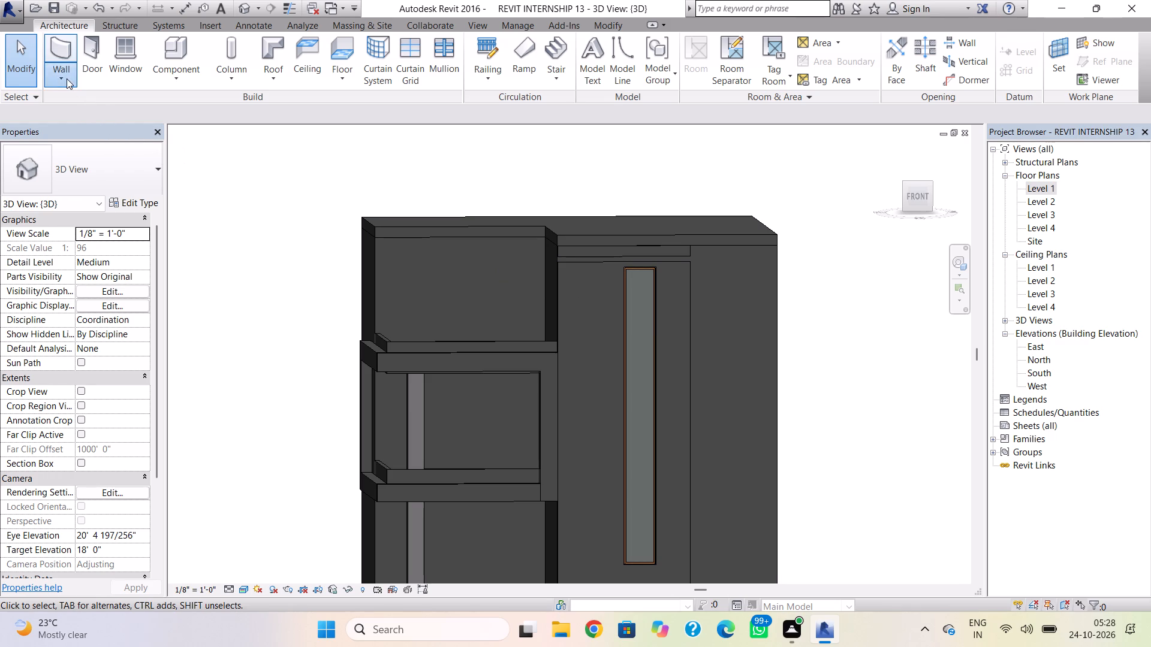
{"action": "left_click", "coordinate": [107, 220]}
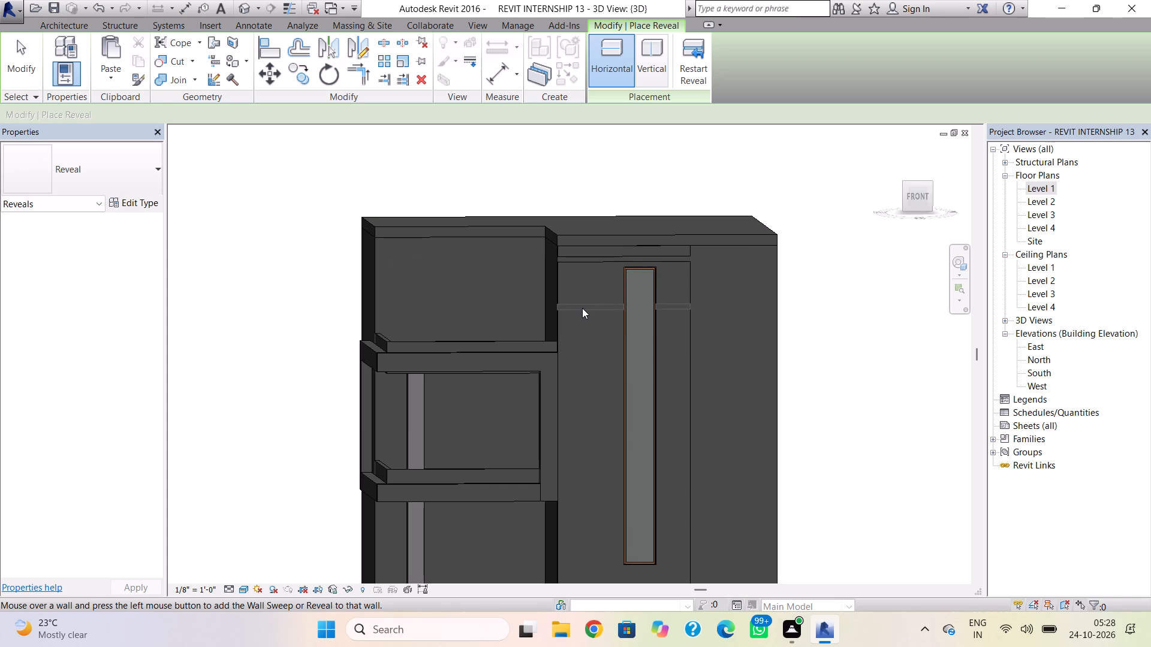
{"action": "left_click", "coordinate": [582, 308]}
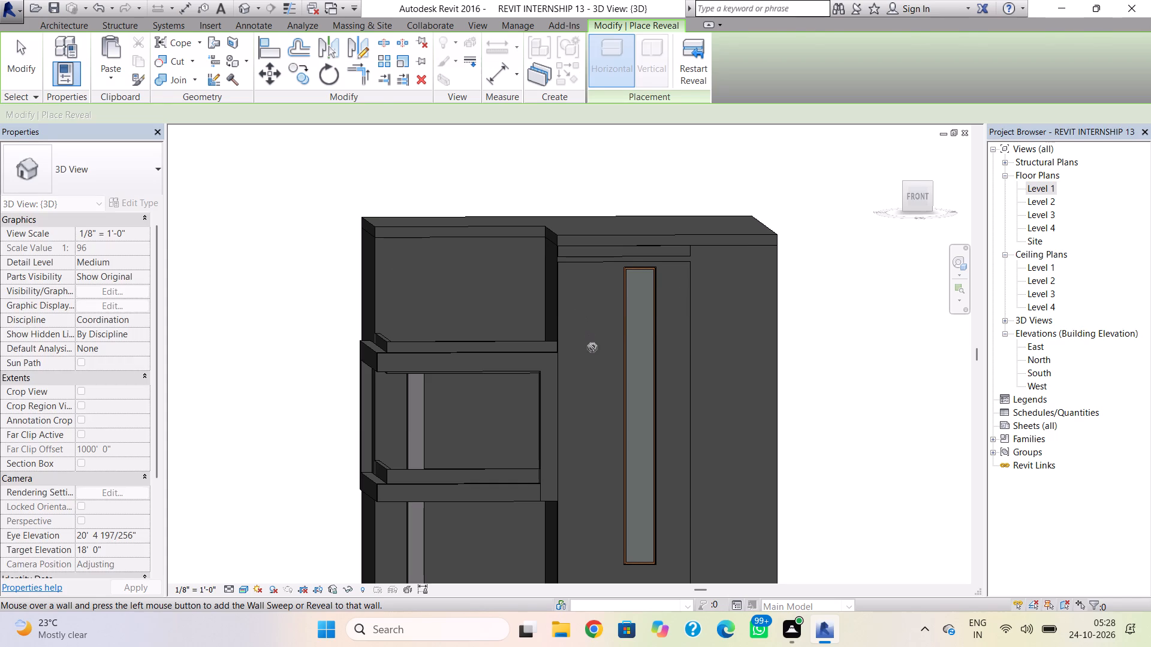
{"action": "left_click", "coordinate": [593, 349]}
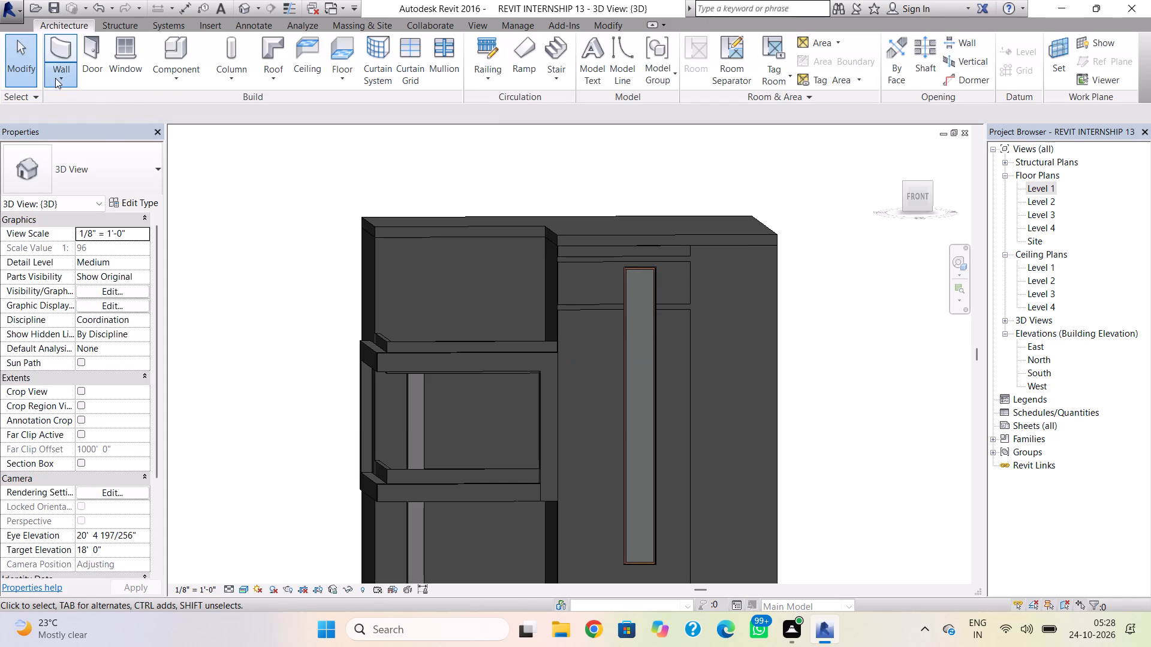
{"action": "left_click", "coordinate": [55, 78]}
{"action": "left_click", "coordinate": [106, 216]}
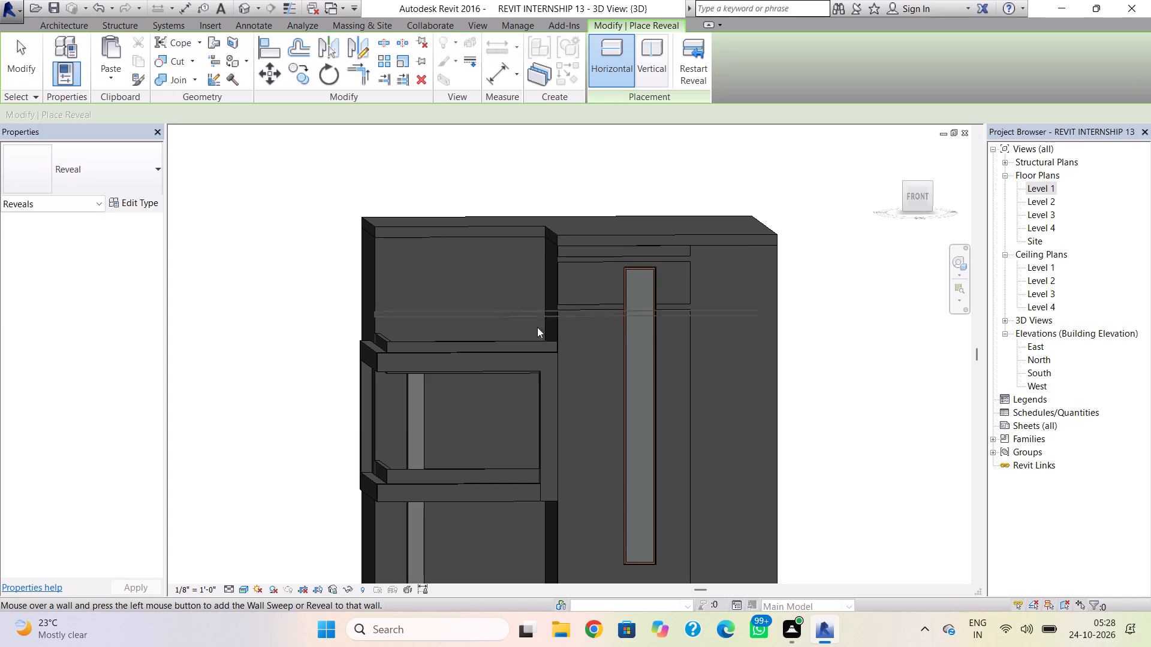
{"action": "left_click", "coordinate": [581, 358]}
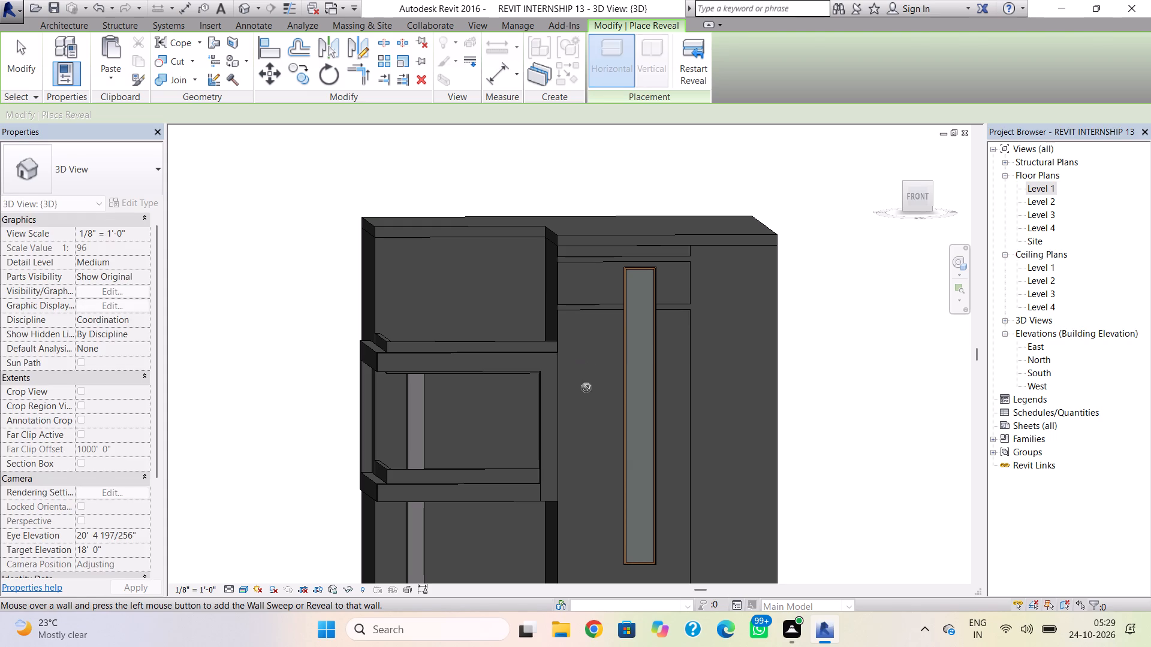
{"action": "left_click", "coordinate": [586, 388]}
Place a fourth horizontal wall reveal on the 5" front wall, spaced below the third like the previous ones.
{"action": "left_click", "coordinate": [61, 86]}
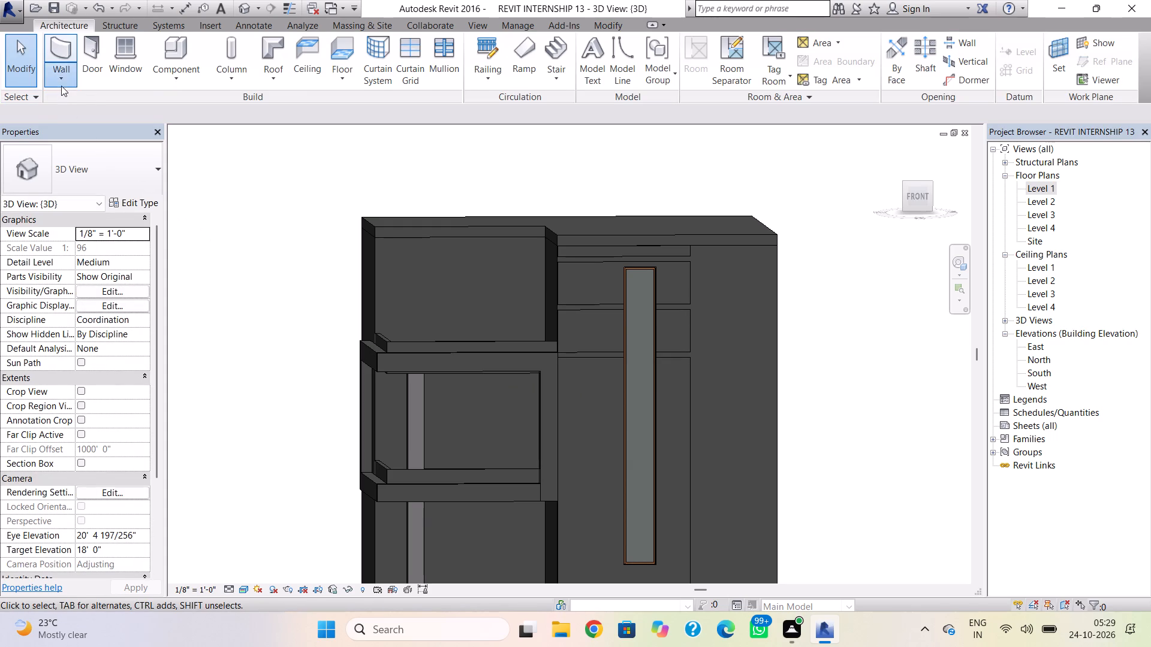
{"action": "left_click", "coordinate": [94, 194]}
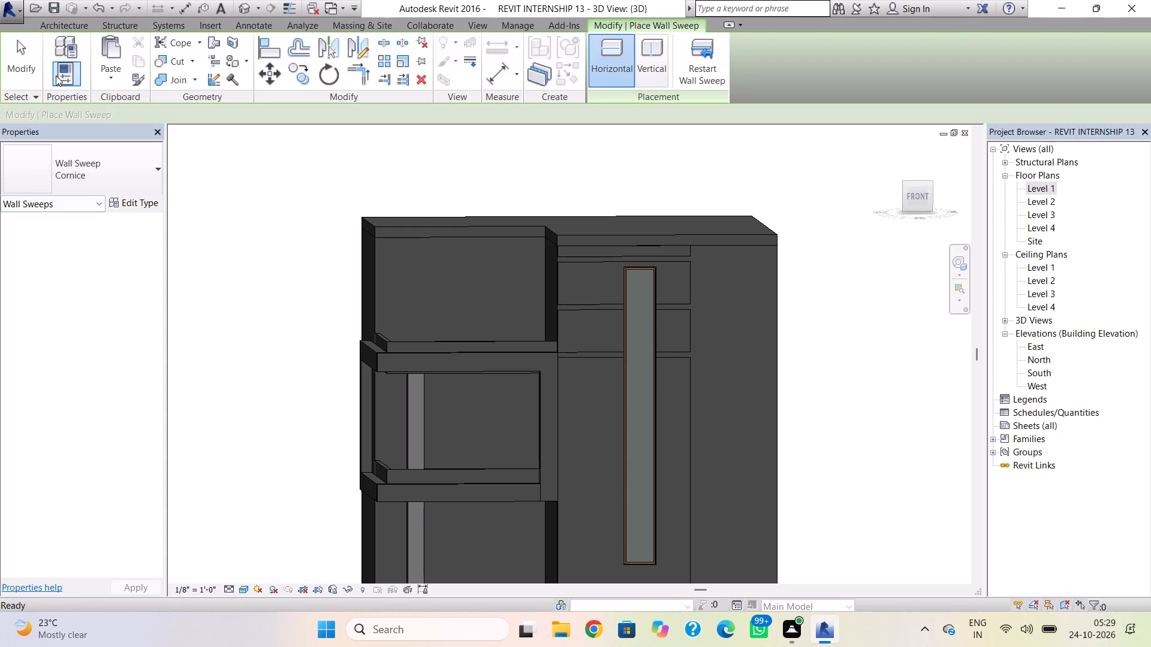
{"action": "left_click", "coordinate": [52, 28]}
{"action": "left_click", "coordinate": [69, 86]}
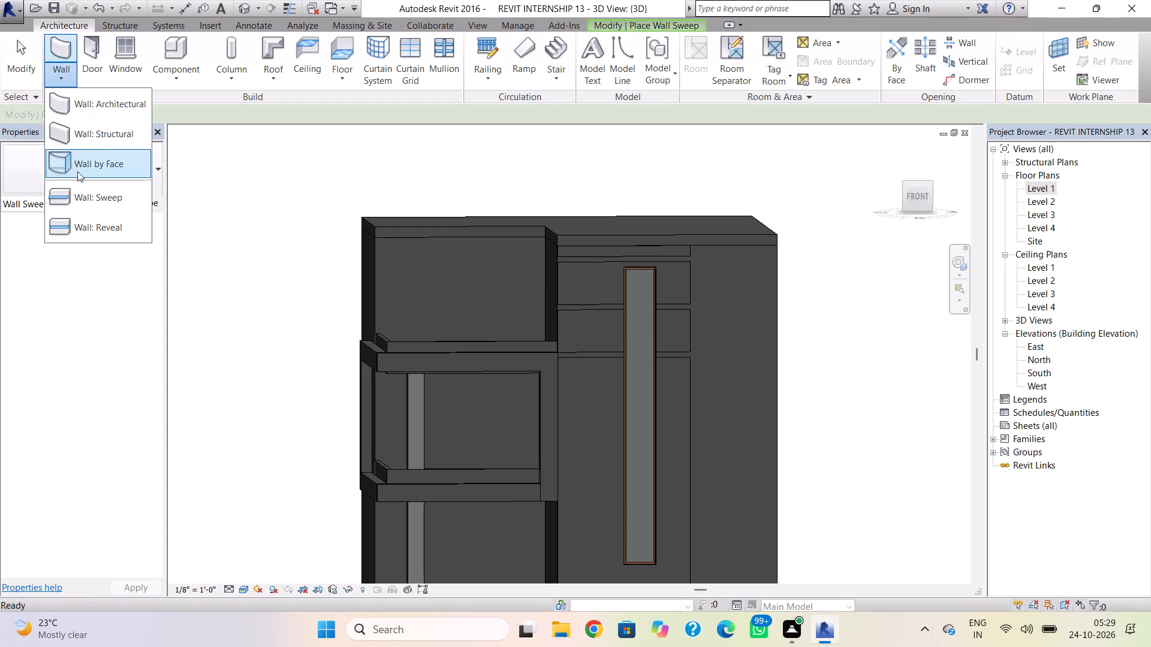
{"action": "left_click", "coordinate": [82, 218]}
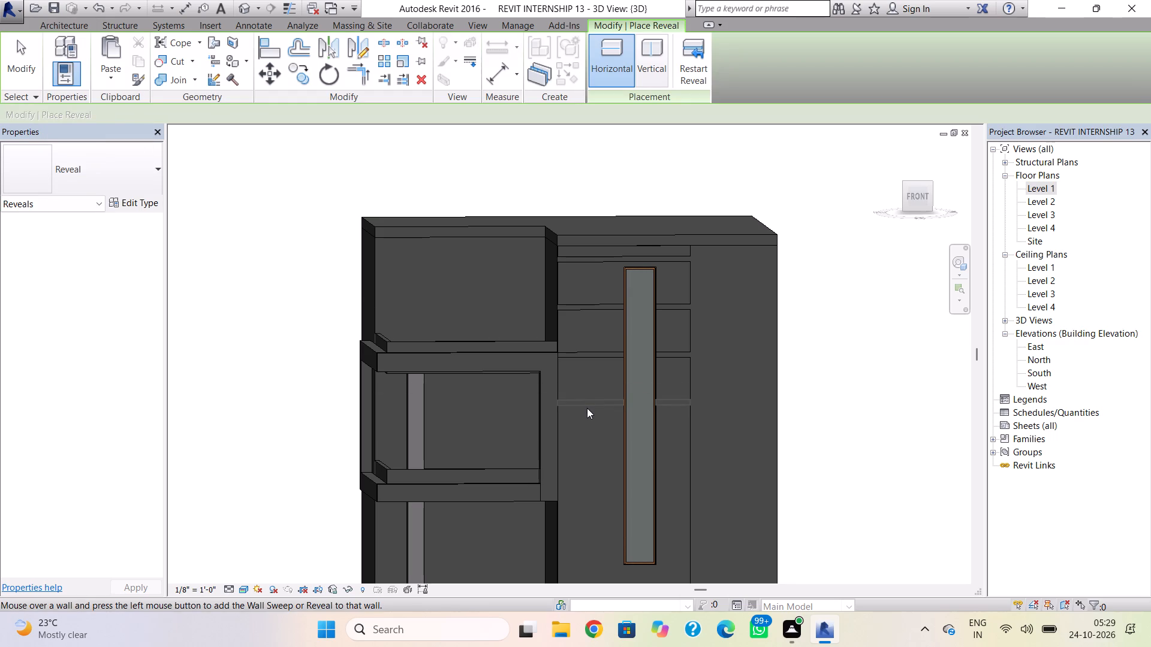
{"action": "left_click", "coordinate": [587, 408]}
{"action": "left_click", "coordinate": [582, 433]}
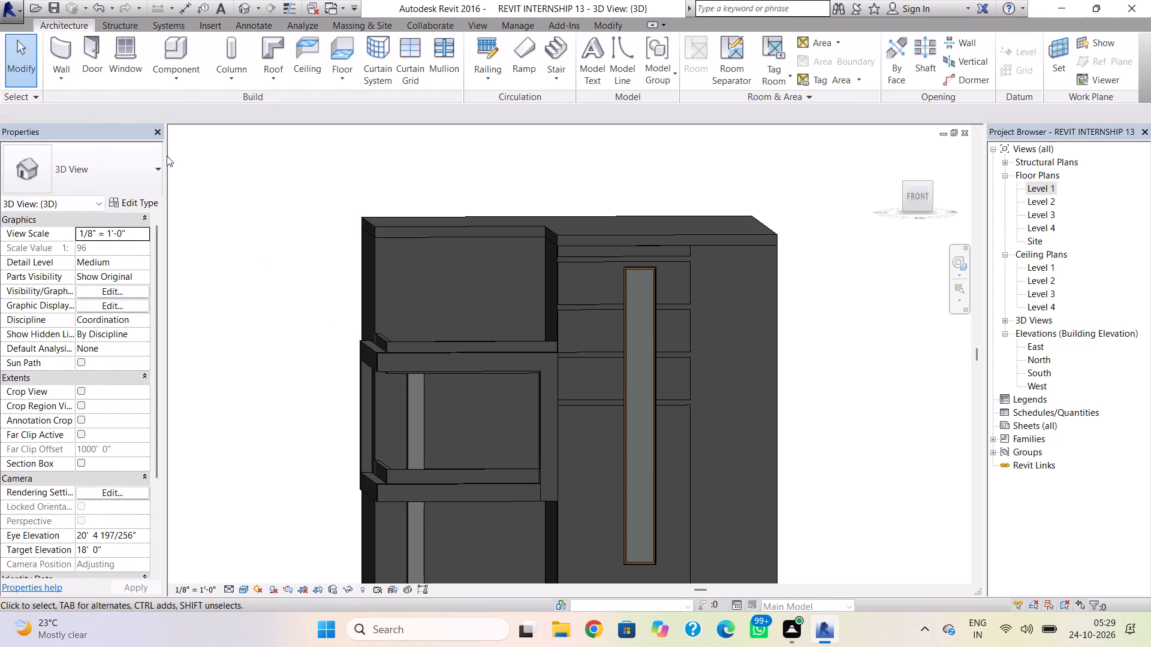
Place a fifth and sixth horizontal reveal further down the 5" front wall, the sixth near the balcony floor slab's underside.
{"action": "left_click", "coordinate": [56, 77]}
{"action": "left_click", "coordinate": [83, 224]}
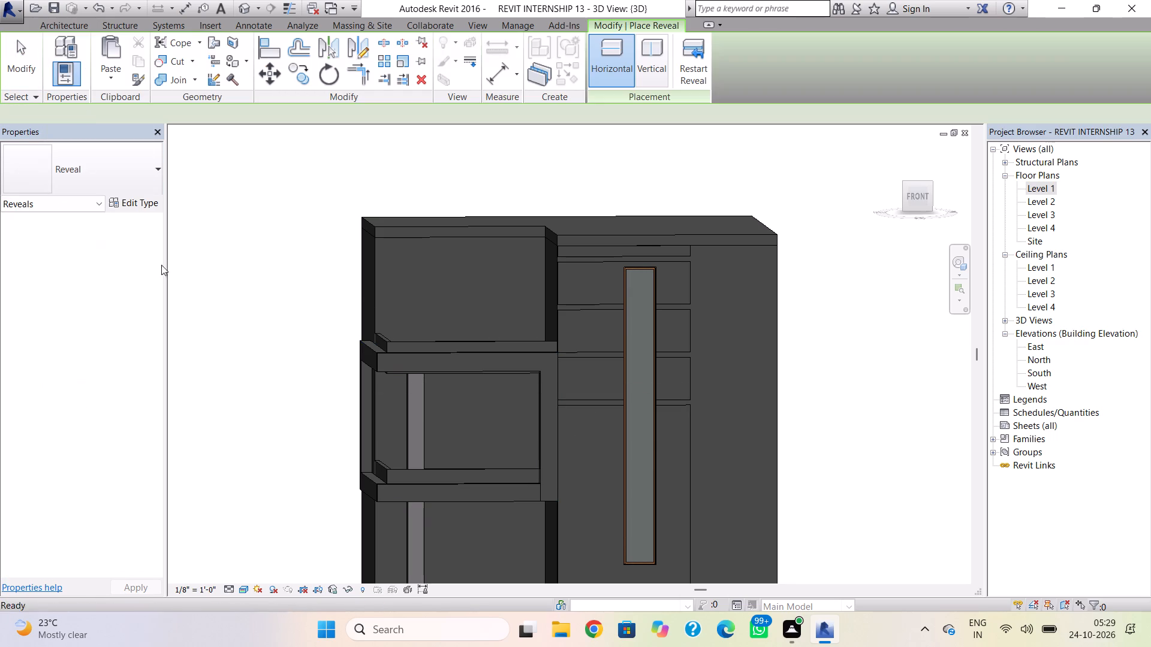
{"action": "scroll", "coordinate": [583, 446], "scroll_direction": "down", "scroll_amount": 1}
{"action": "middle_click_drag", "start_coordinate": [583, 446], "coordinate": [550, 326]}
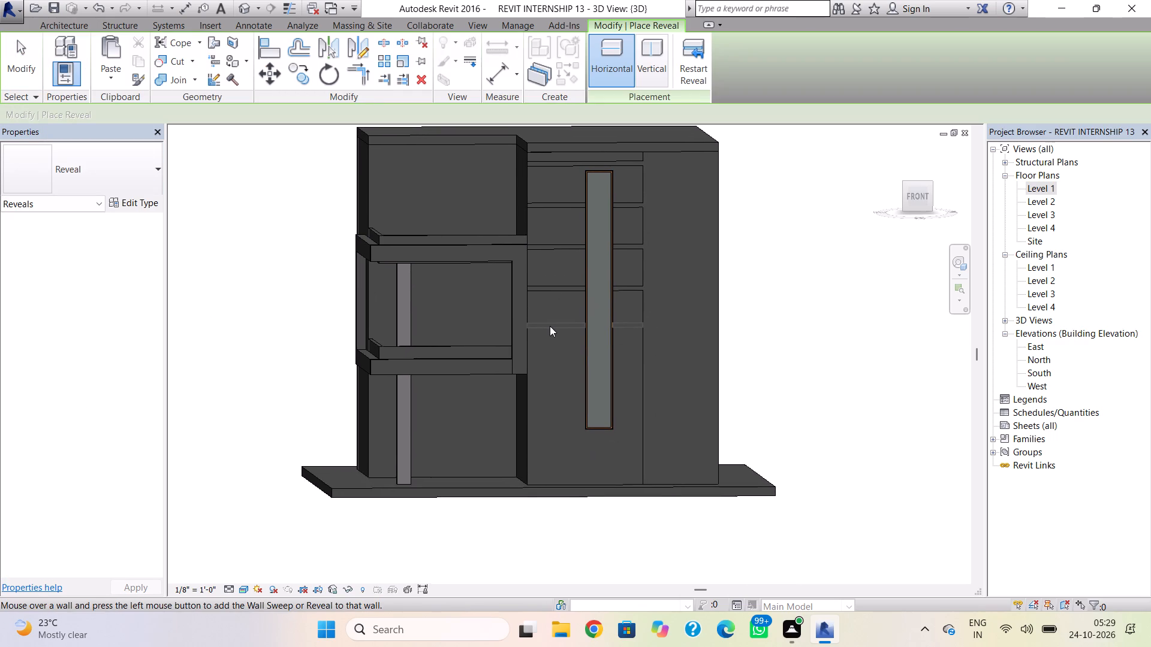
{"action": "left_click", "coordinate": [550, 326]}
{"action": "left_click", "coordinate": [559, 363]}
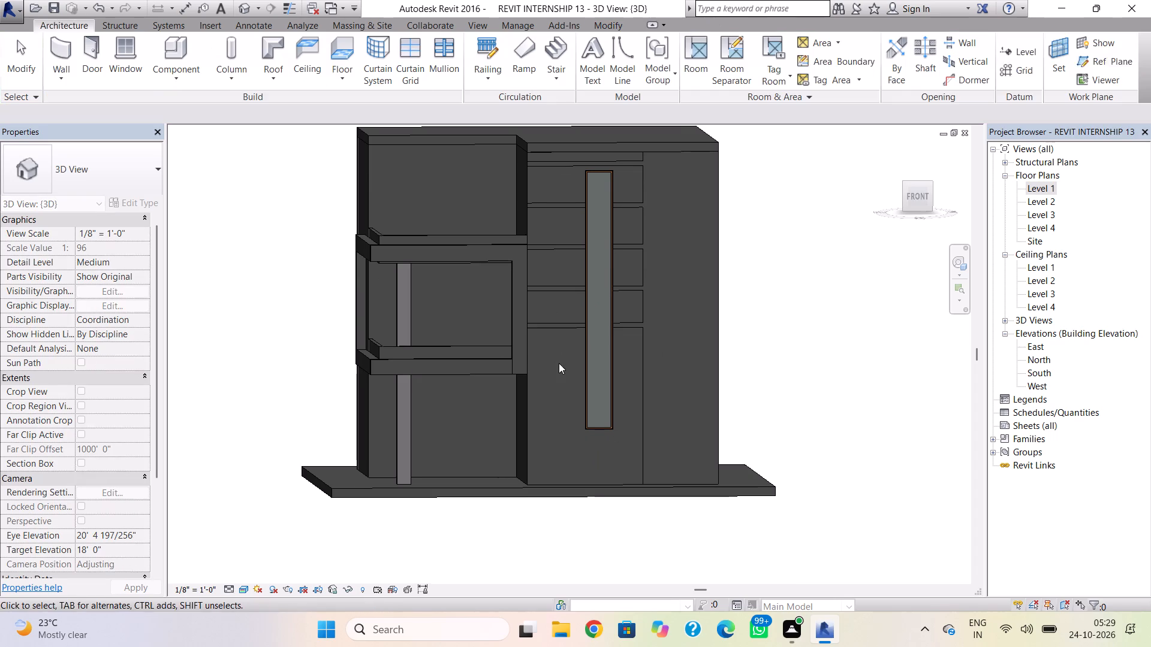
{"action": "left_click", "coordinate": [69, 79]}
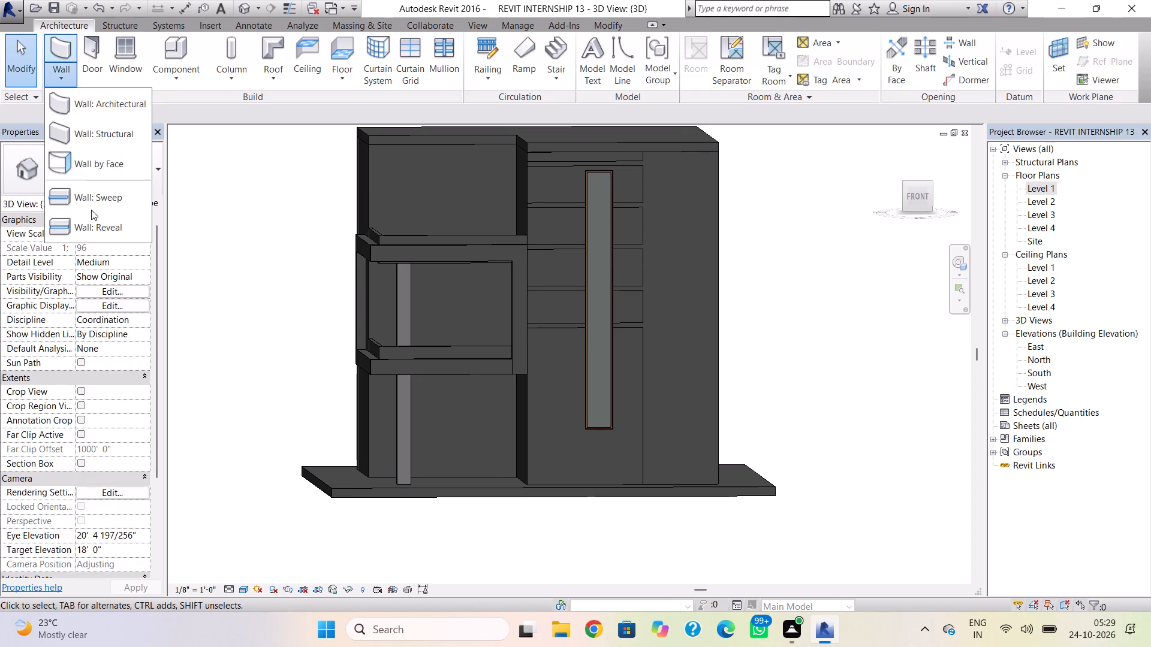
{"action": "left_click", "coordinate": [91, 215]}
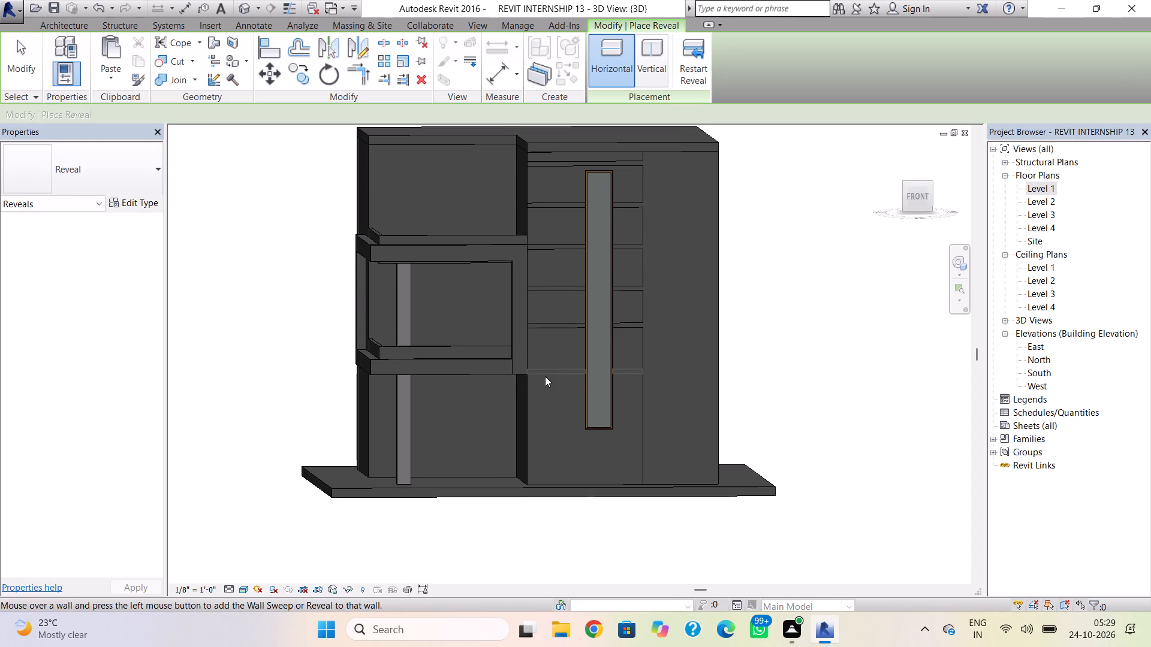
{"action": "left_click", "coordinate": [545, 376]}
{"action": "left_click", "coordinate": [550, 398]}
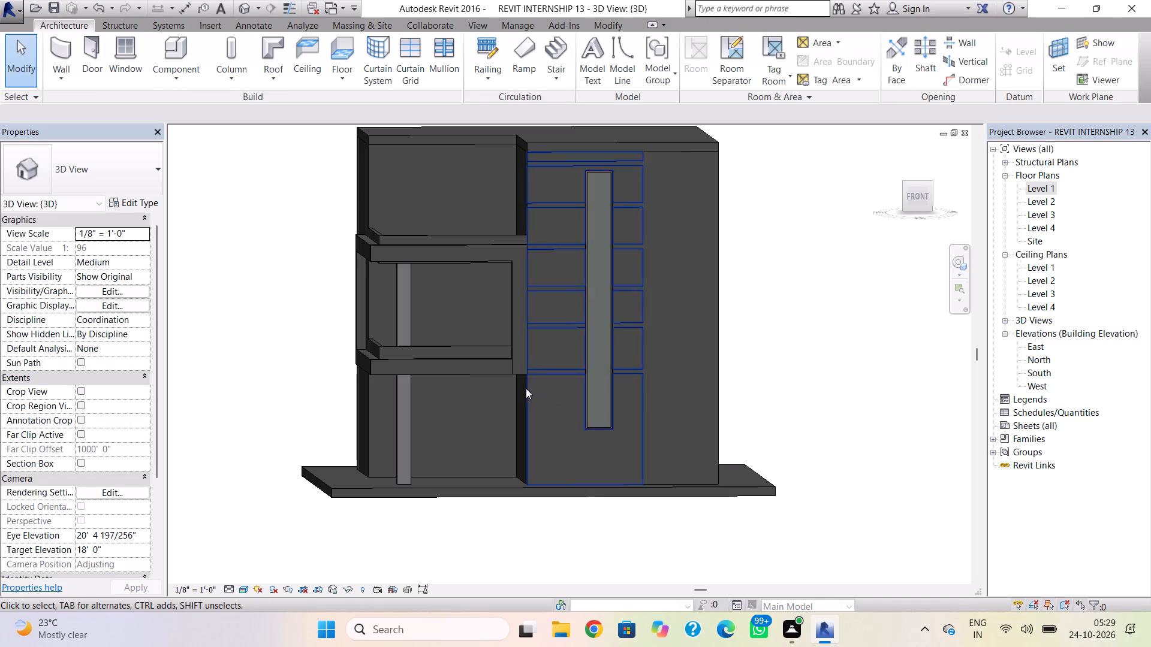
Place a seventh horizontal reveal on the 5" front wall, just above the tall window's sill.
{"action": "left_click", "coordinate": [62, 76]}
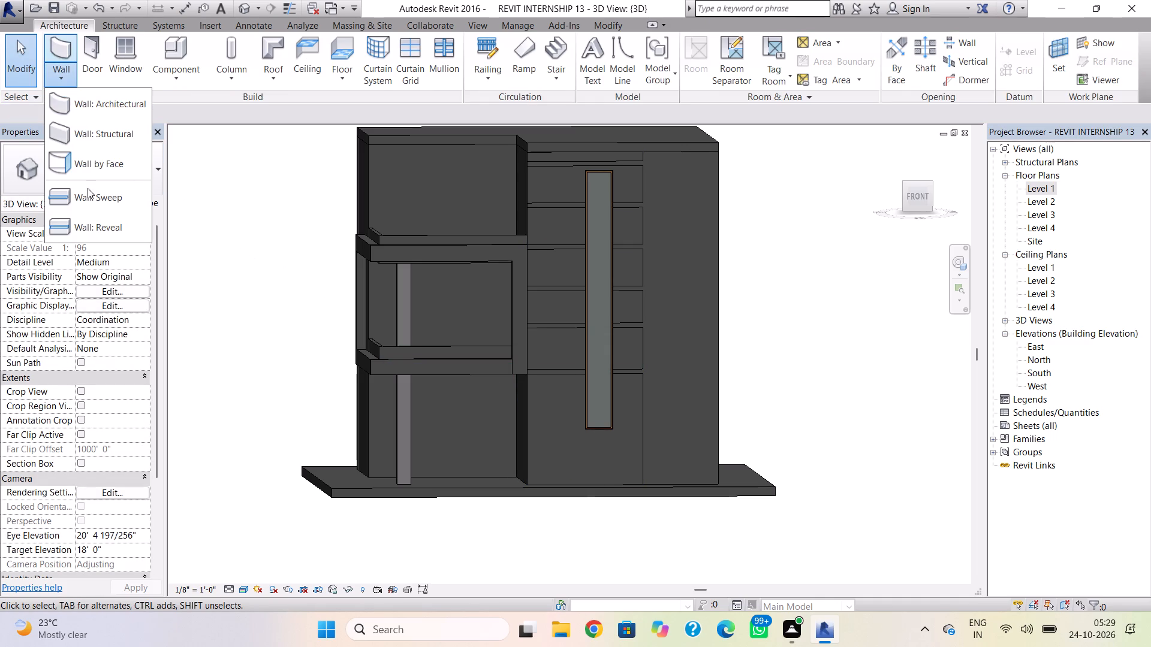
{"action": "left_click", "coordinate": [97, 217]}
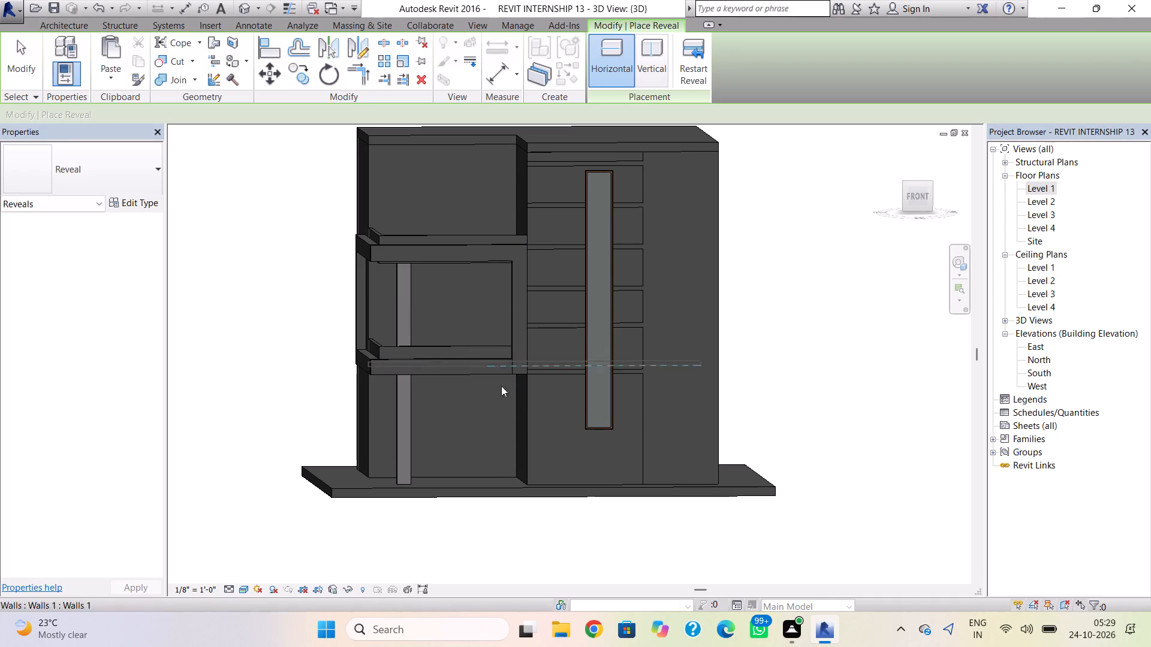
{"action": "left_click", "coordinate": [534, 421]}
{"action": "left_click", "coordinate": [541, 446]}
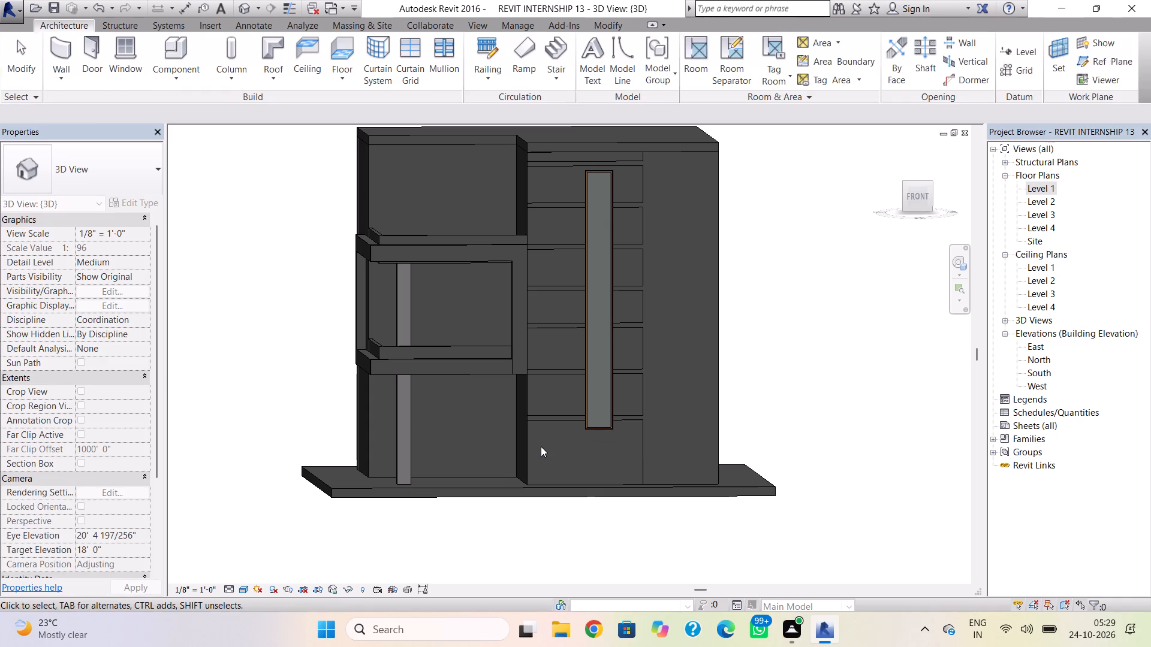
Place an eighth horizontal reveal below the tall window, near the base of the 5" front wall.
{"action": "left_click", "coordinate": [64, 80]}
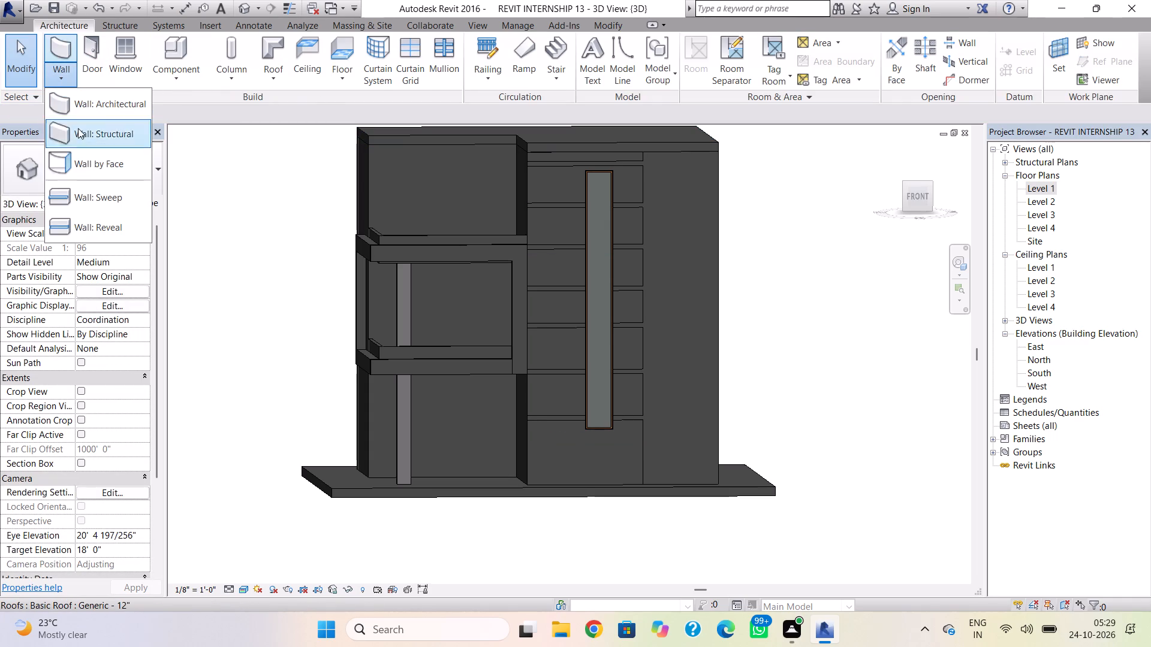
{"action": "left_click", "coordinate": [91, 211]}
{"action": "left_click", "coordinate": [91, 214]}
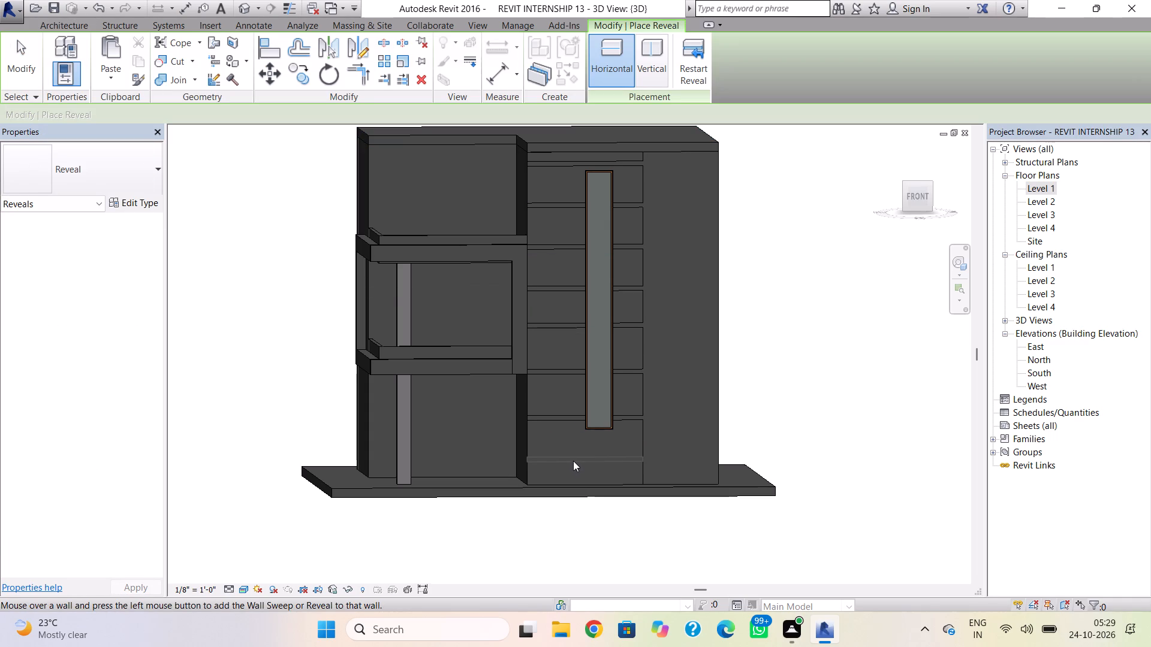
{"action": "left_click", "coordinate": [573, 461]}
{"action": "left_click", "coordinate": [689, 437]}
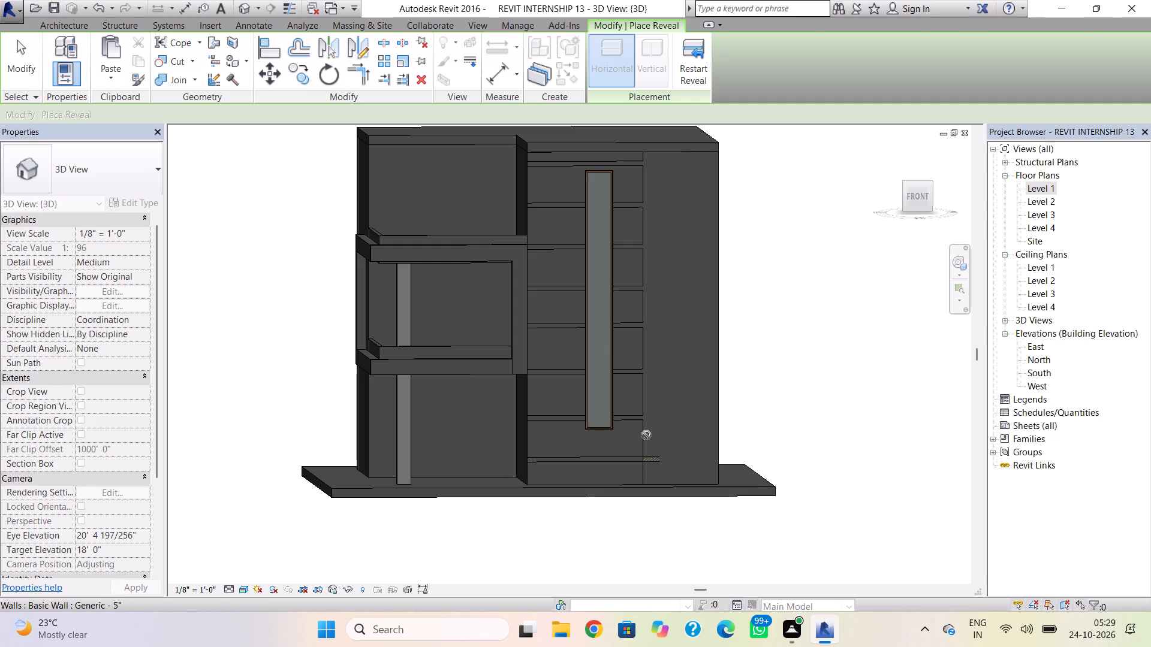
{"action": "key", "text": "Escape"}
Shorten the lowest reveal so its far end stops at the edge of the 5" front wall.
{"action": "left_click", "coordinate": [684, 461]}
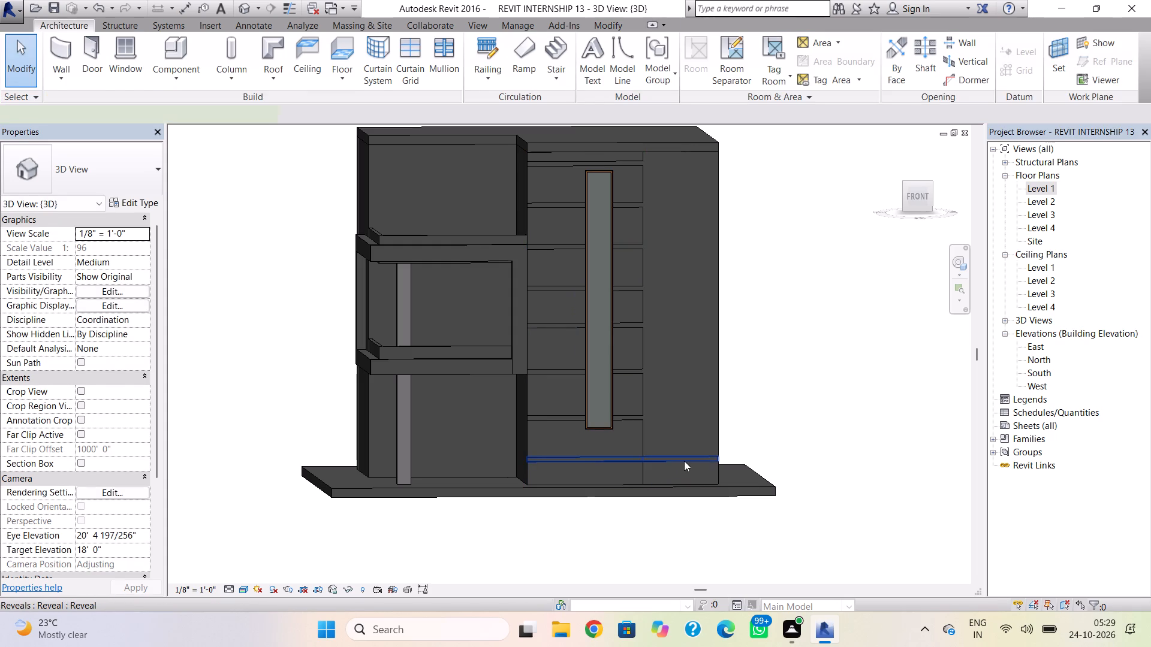
{"action": "scroll", "coordinate": [718, 465], "scroll_direction": "up", "scroll_amount": 4}
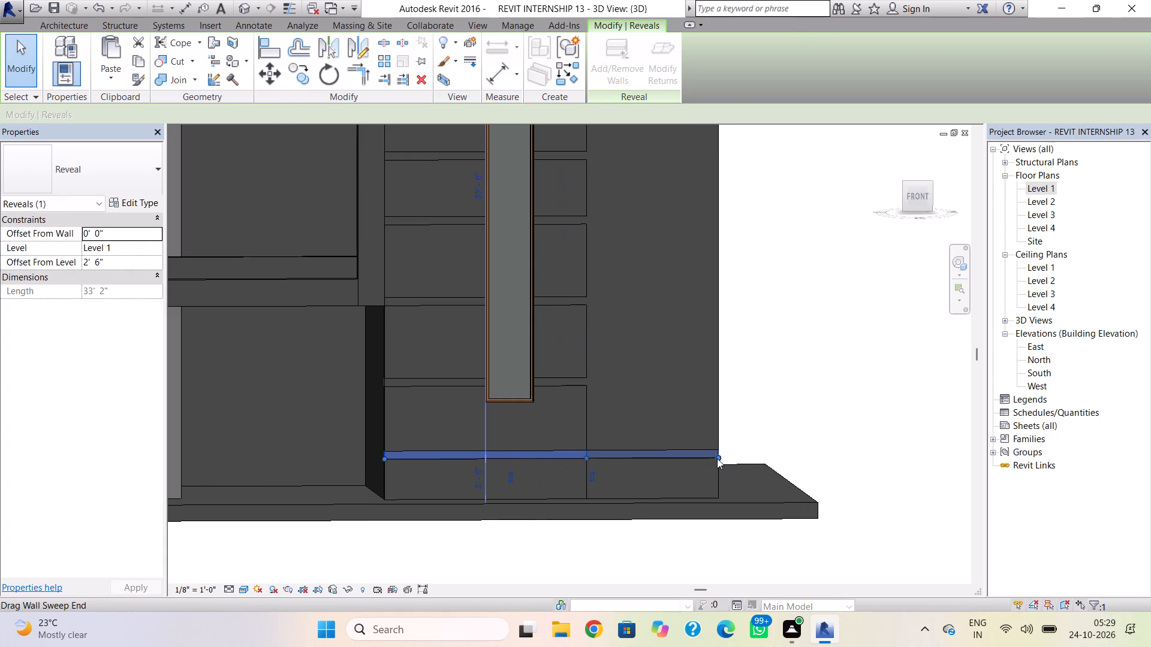
{"action": "left_click_drag", "start_coordinate": [717, 458], "coordinate": [585, 452]}
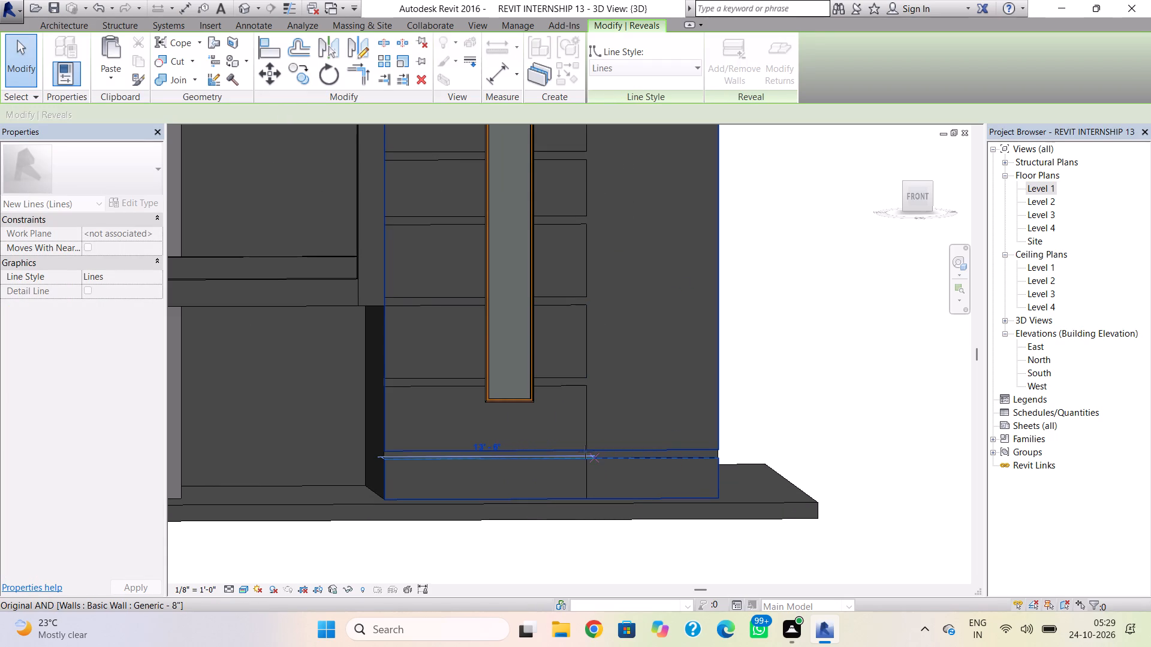
{"action": "left_click_drag", "start_coordinate": [585, 452], "coordinate": [581, 453]}
{"action": "key", "text": "Escape"}
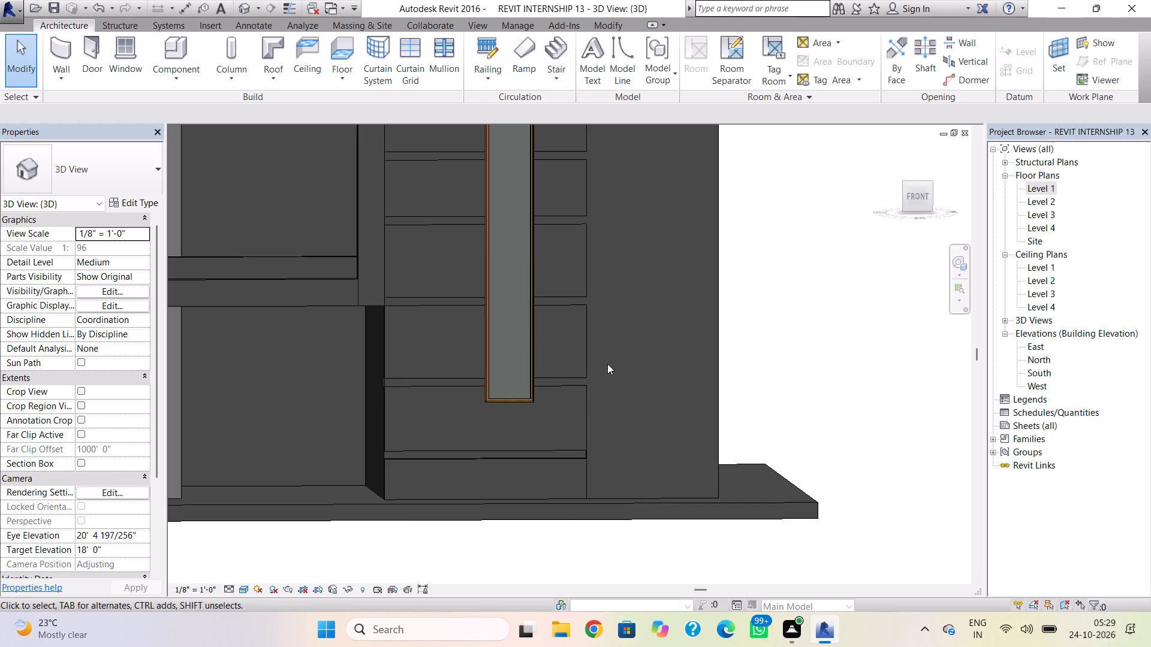
Create a new in-place model in the Walls category, accepting the default name.
{"action": "scroll", "coordinate": [607, 364], "scroll_direction": "down", "scroll_amount": 6}
{"action": "middle_click", "coordinate": [584, 340]}
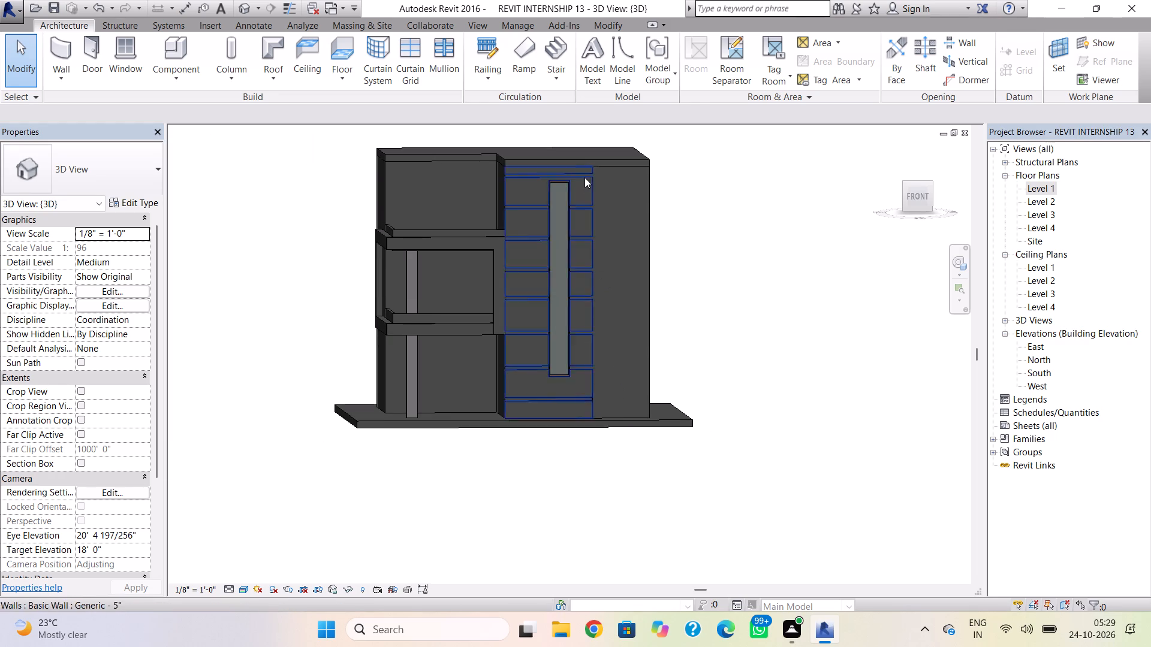
{"action": "left_click", "coordinate": [198, 62]}
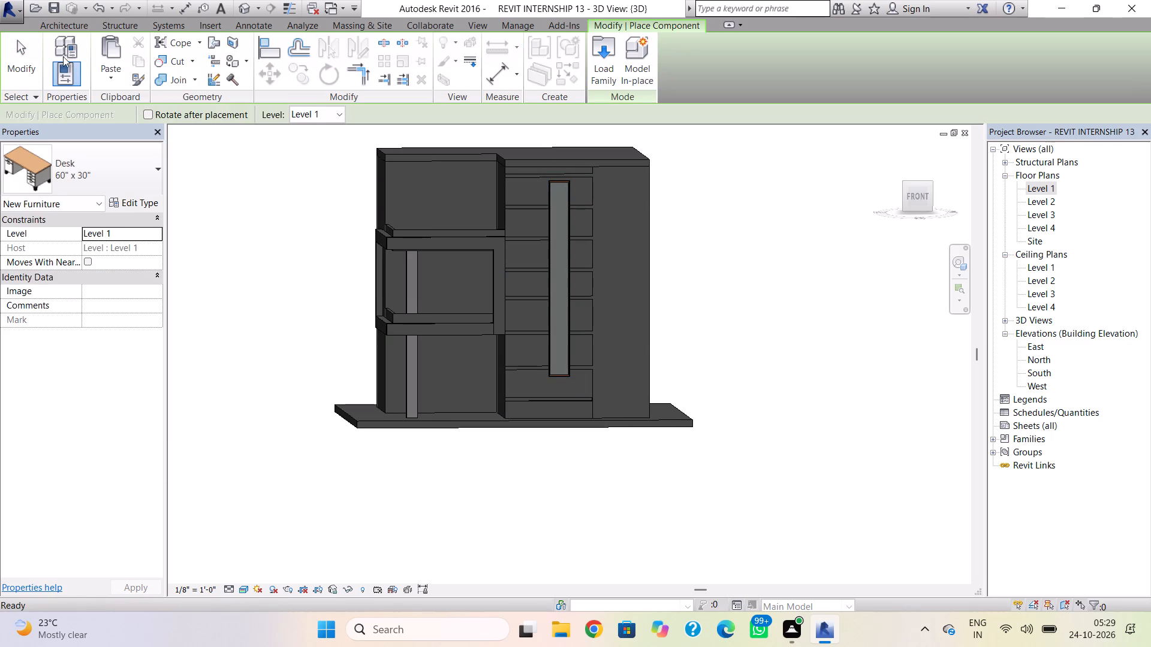
{"action": "left_click", "coordinate": [62, 28]}
{"action": "left_click", "coordinate": [161, 76]}
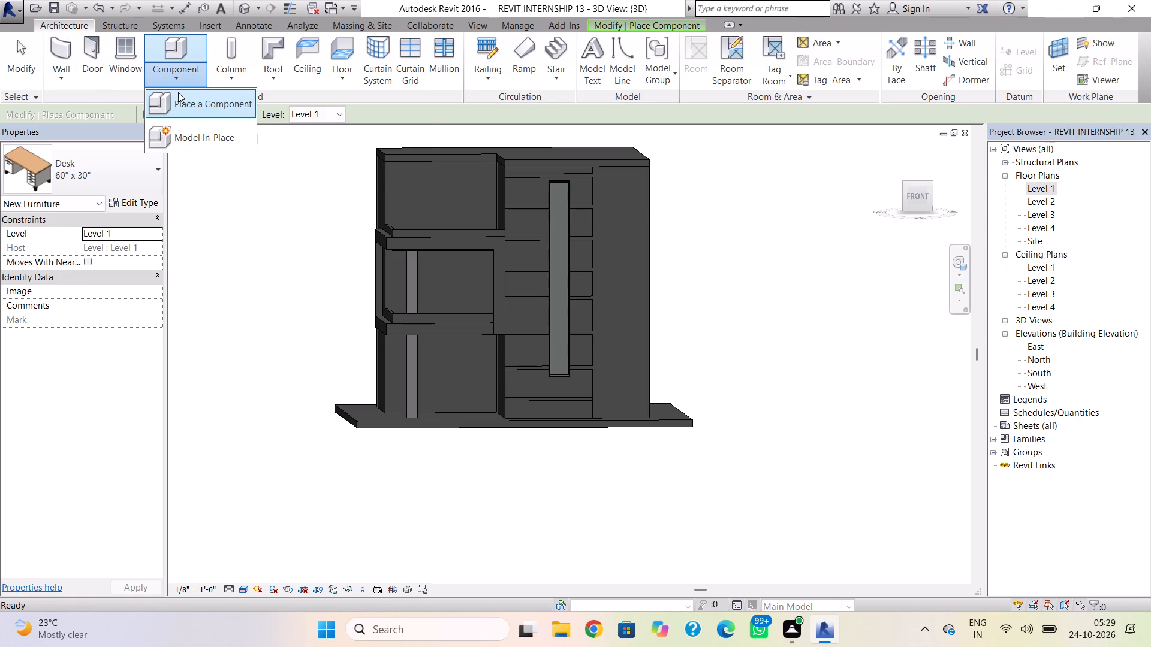
{"action": "left_click", "coordinate": [165, 125]}
{"action": "scroll", "coordinate": [523, 281], "scroll_direction": "down", "scroll_amount": 4}
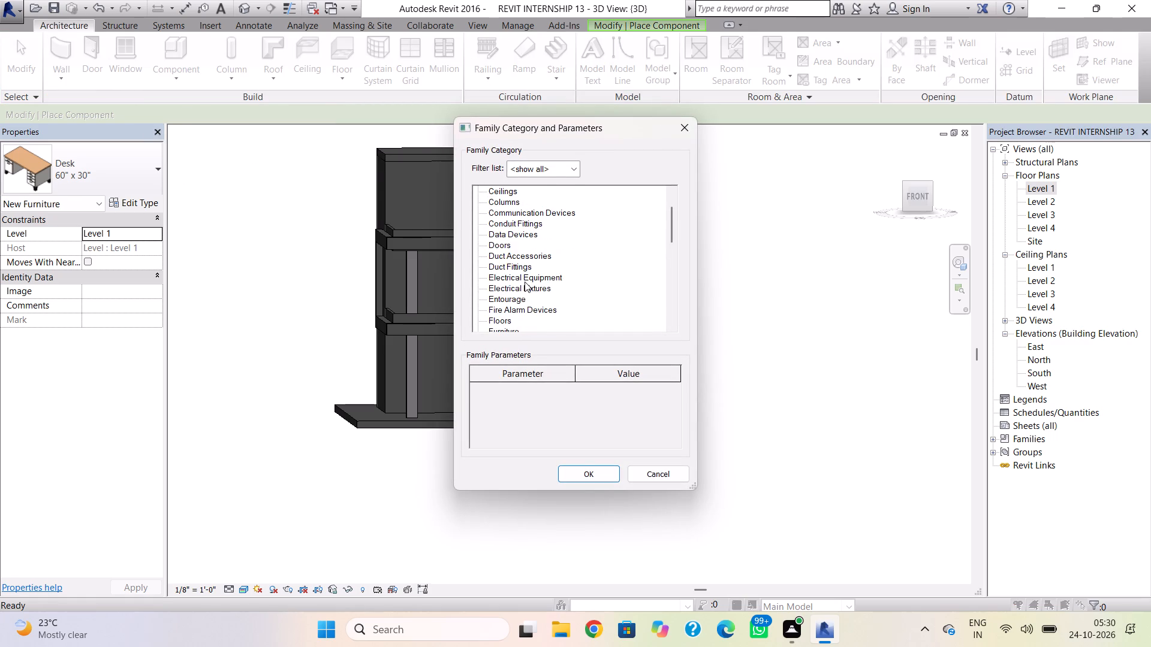
{"action": "scroll", "coordinate": [525, 282], "scroll_direction": "down", "scroll_amount": 13}
{"action": "scroll", "coordinate": [525, 289], "scroll_direction": "up", "scroll_amount": 1}
{"action": "scroll", "coordinate": [521, 298], "scroll_direction": "down", "scroll_amount": 16}
{"action": "left_click", "coordinate": [507, 307]}
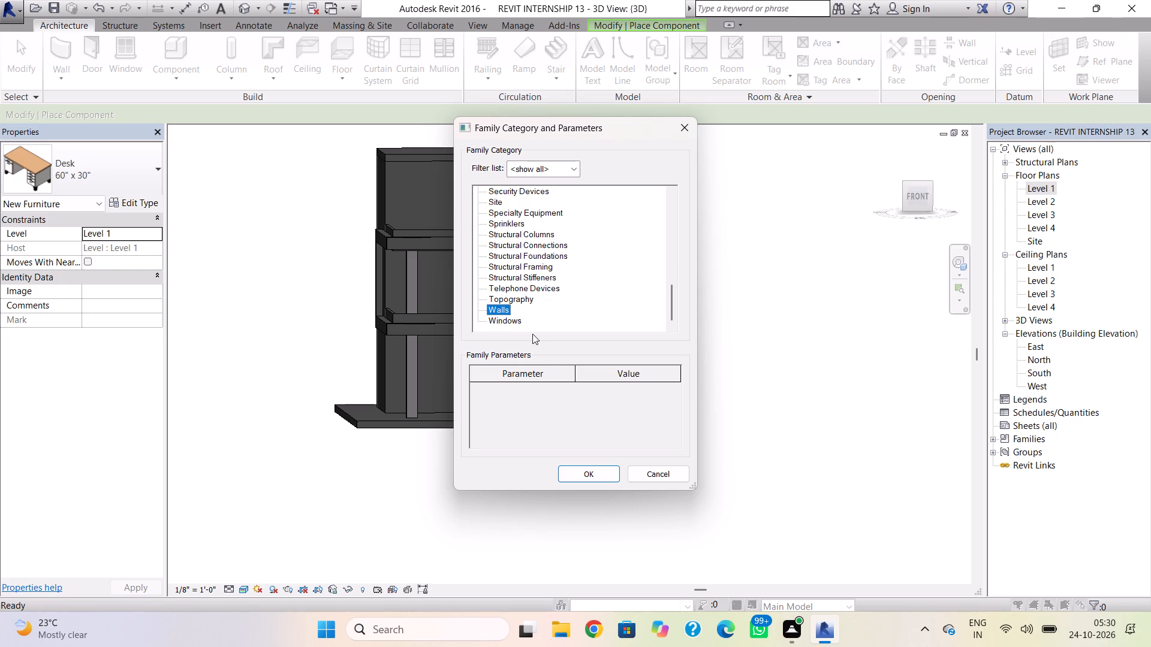
{"action": "double_click", "coordinate": [604, 487]}
{"action": "left_click", "coordinate": [602, 480]}
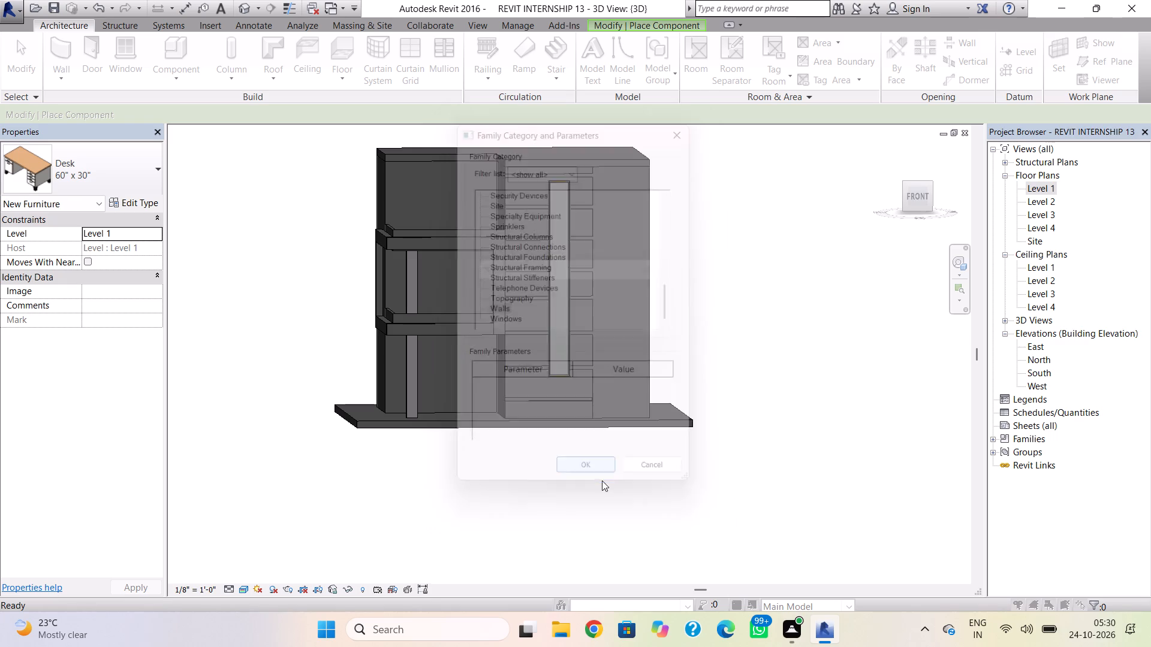
{"action": "left_click", "coordinate": [581, 341]}
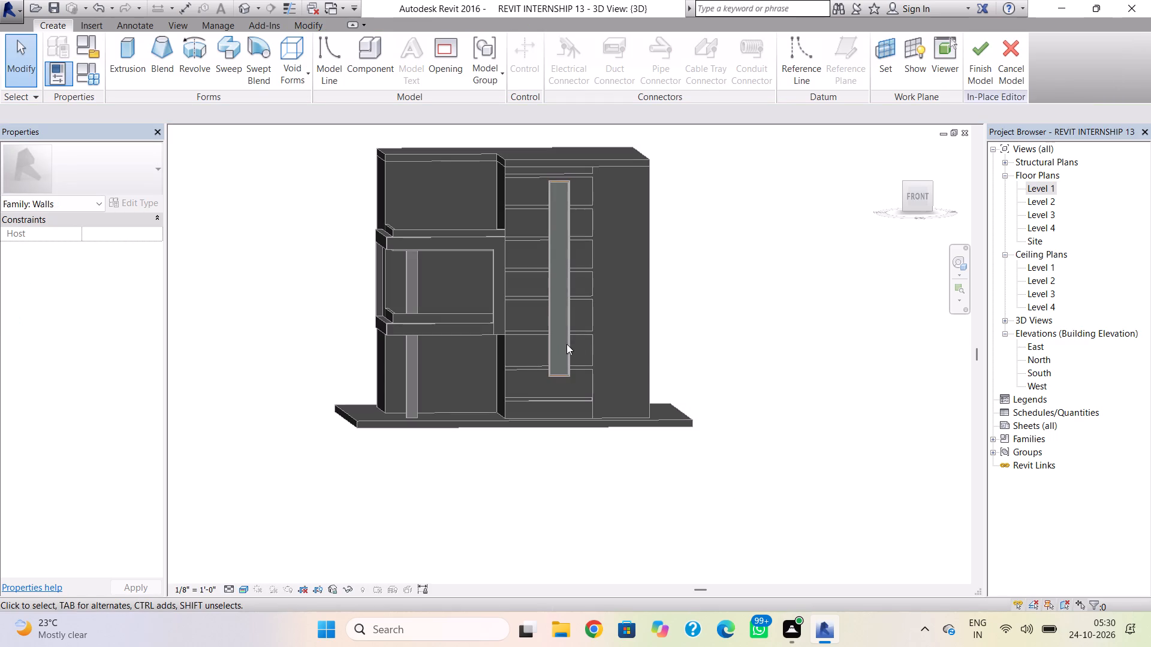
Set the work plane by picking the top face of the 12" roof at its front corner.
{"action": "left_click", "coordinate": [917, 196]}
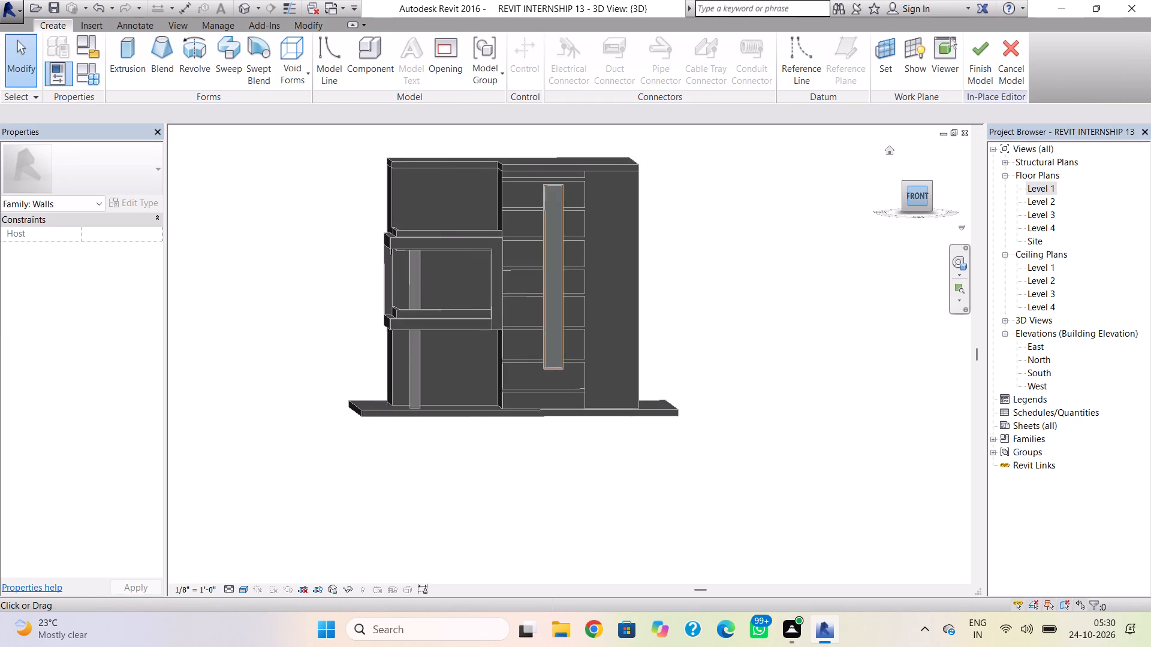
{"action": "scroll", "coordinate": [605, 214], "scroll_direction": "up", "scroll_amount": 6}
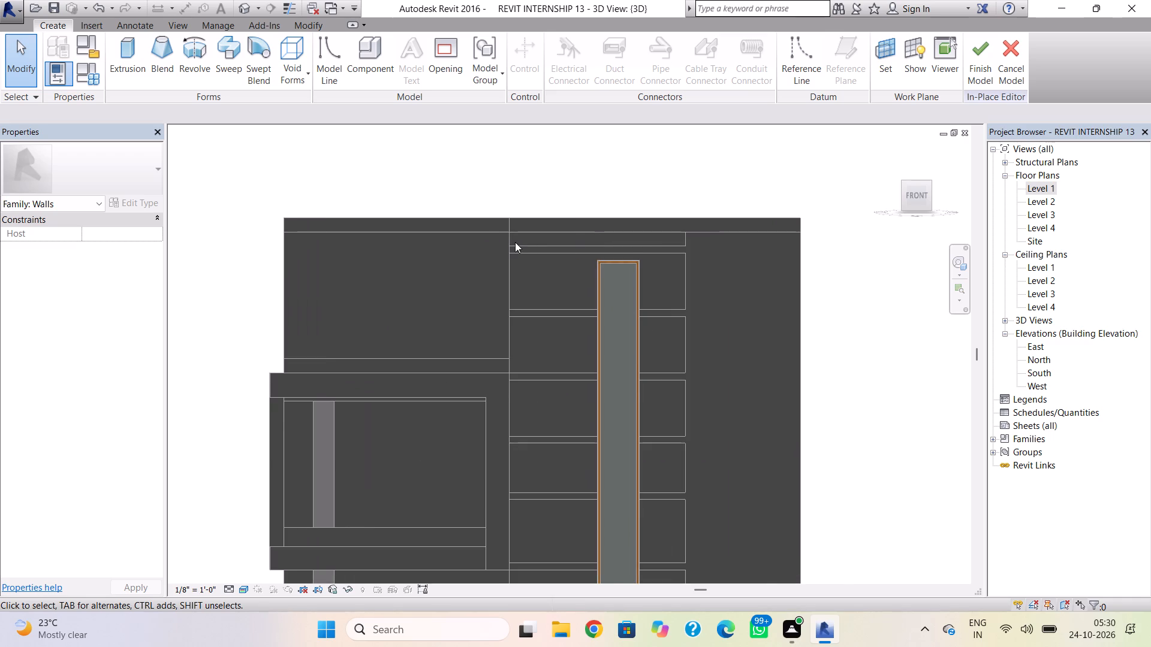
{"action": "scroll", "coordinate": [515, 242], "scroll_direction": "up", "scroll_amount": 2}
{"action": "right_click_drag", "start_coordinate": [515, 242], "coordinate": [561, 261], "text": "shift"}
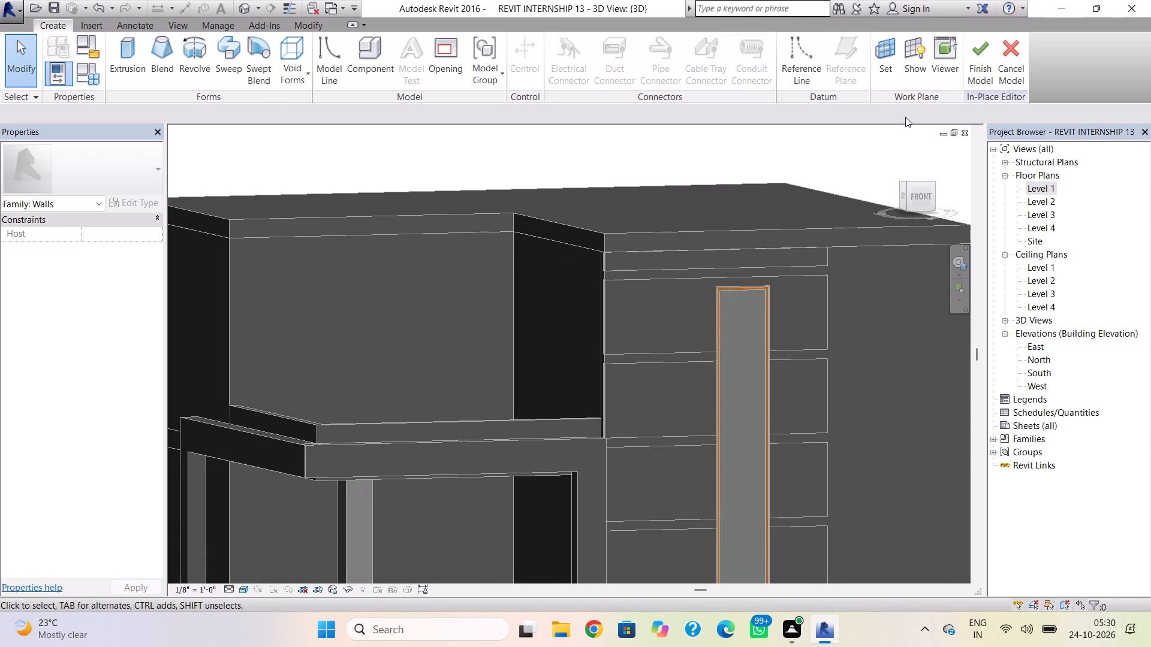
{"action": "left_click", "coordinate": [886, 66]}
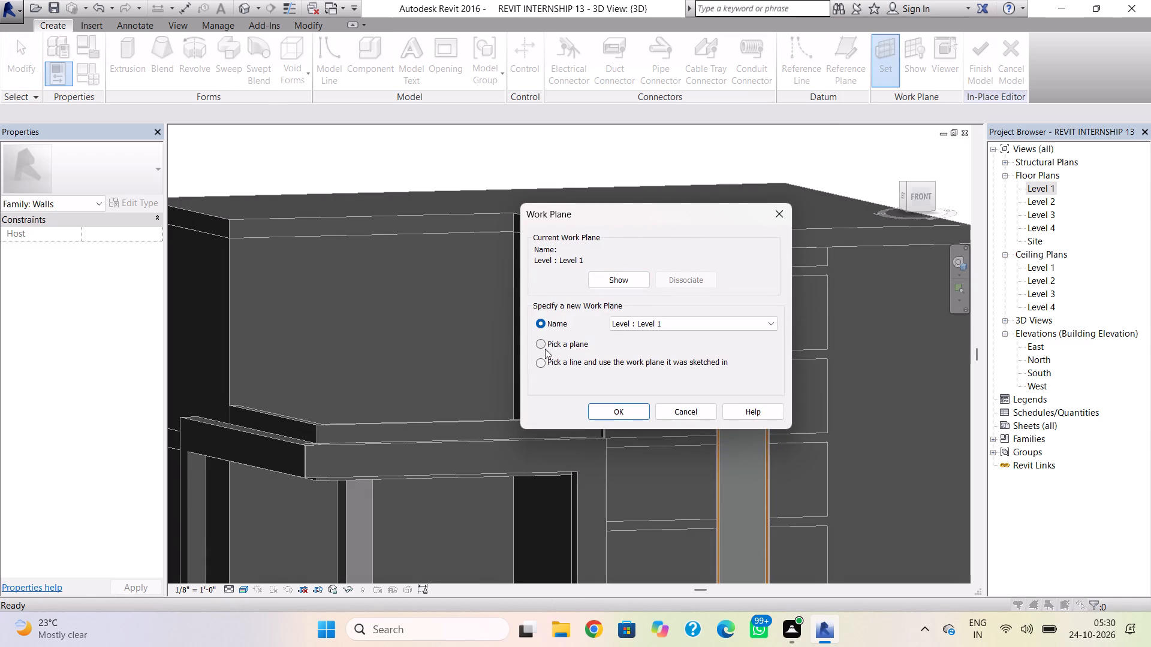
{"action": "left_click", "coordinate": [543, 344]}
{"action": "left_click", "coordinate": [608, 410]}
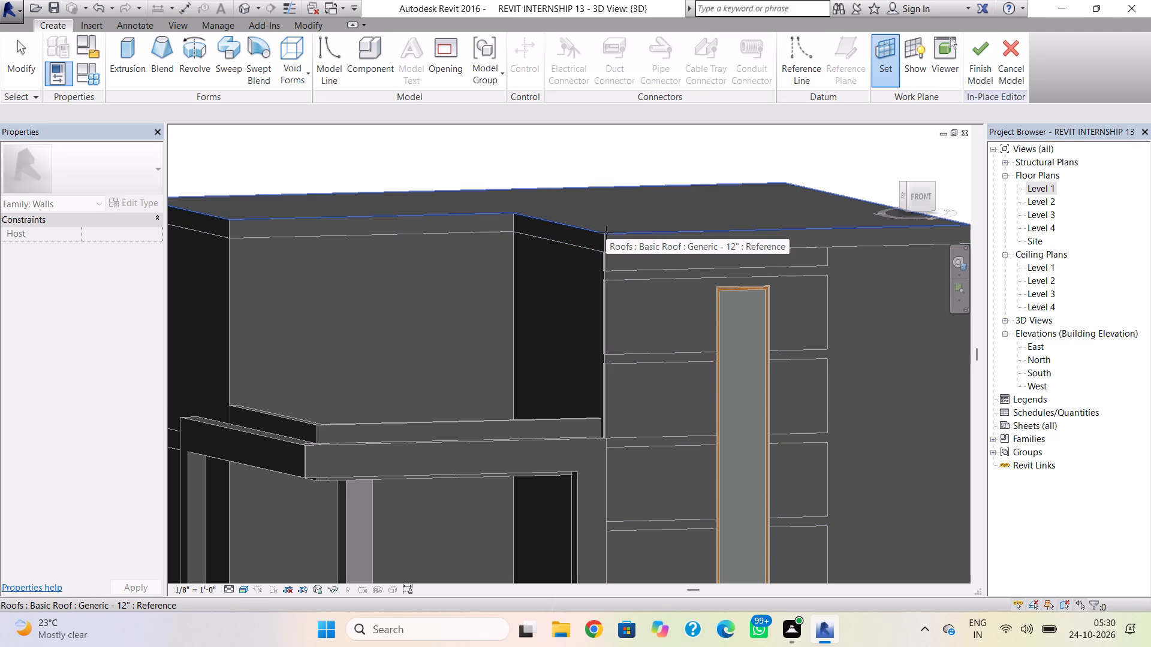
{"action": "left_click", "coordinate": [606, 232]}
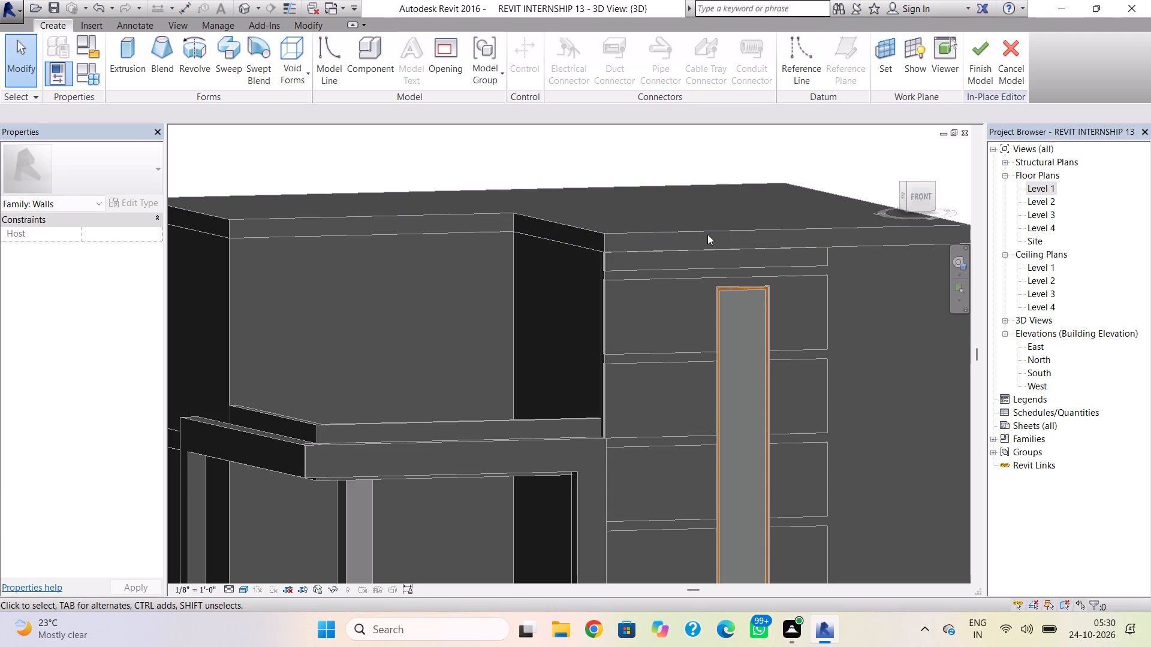
Start a solid extrusion and re-pick its work plane on the underside of the 12" roof.
{"action": "left_click", "coordinate": [916, 195]}
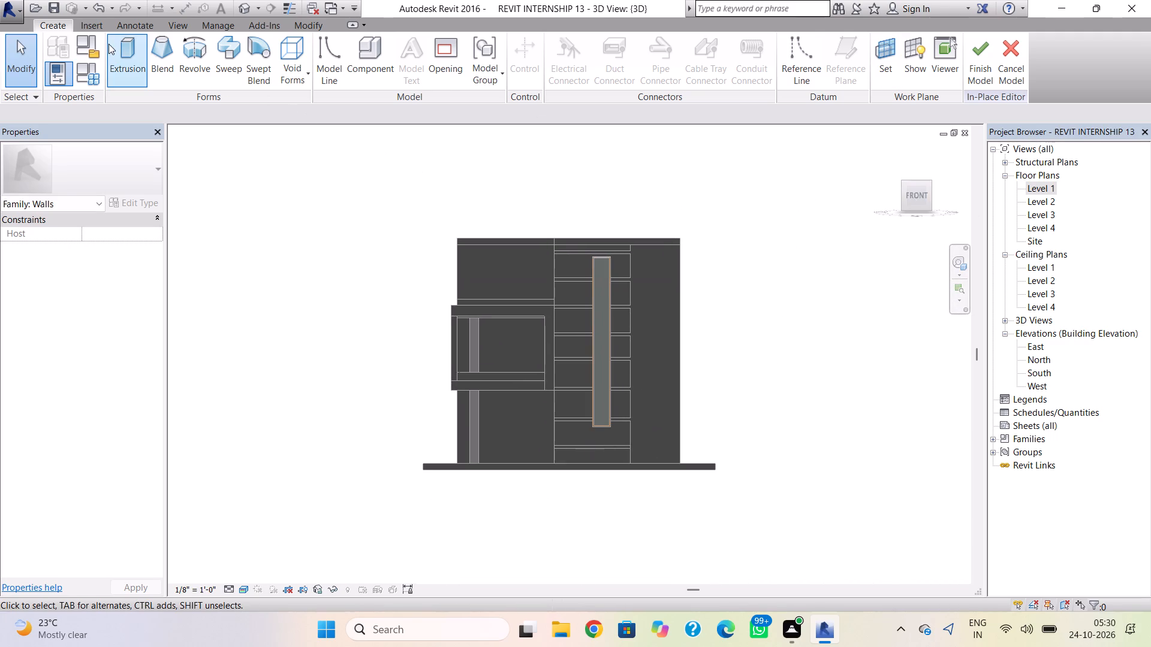
{"action": "left_click", "coordinate": [122, 53]}
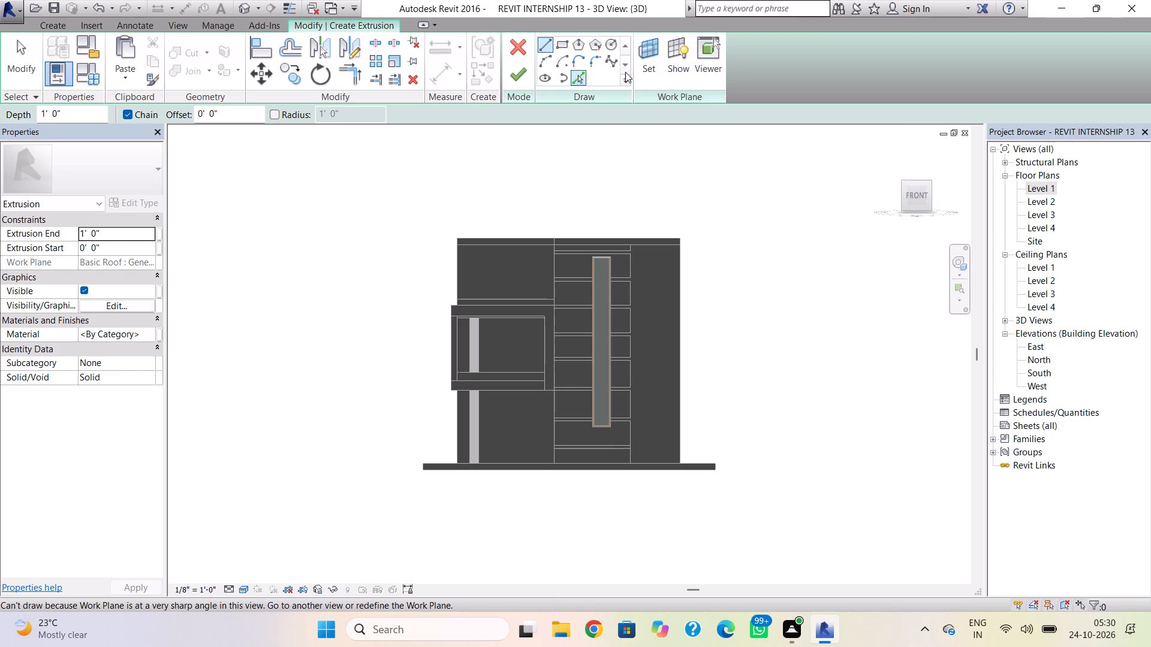
{"action": "left_click", "coordinate": [647, 60]}
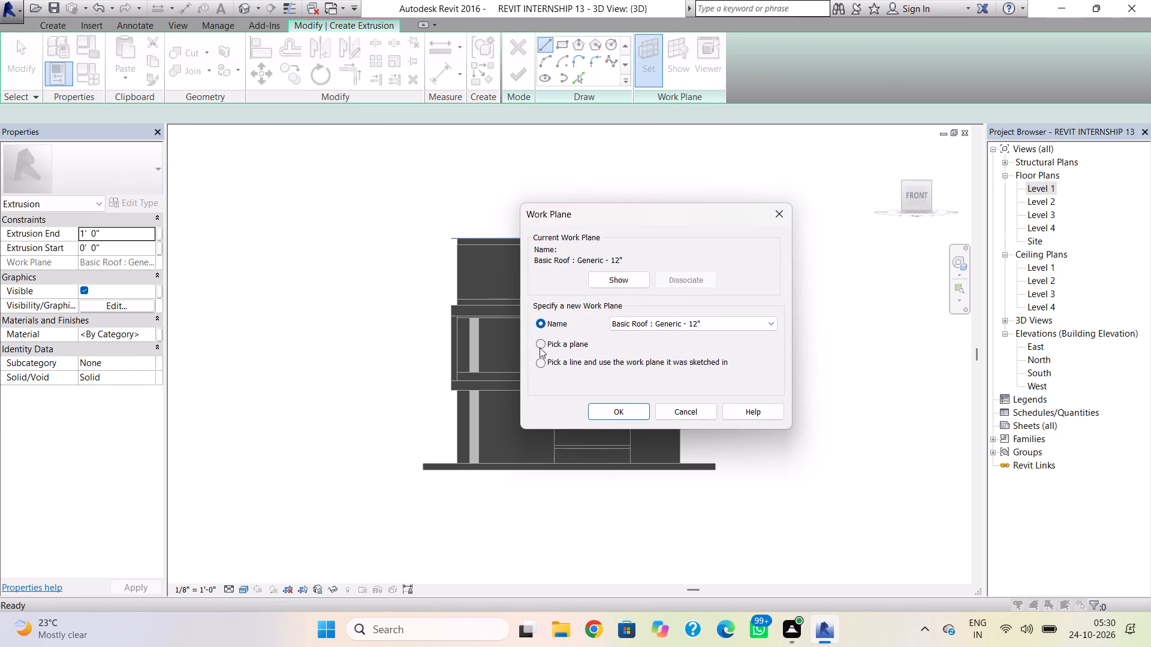
{"action": "left_click", "coordinate": [539, 344]}
{"action": "left_click", "coordinate": [603, 411]}
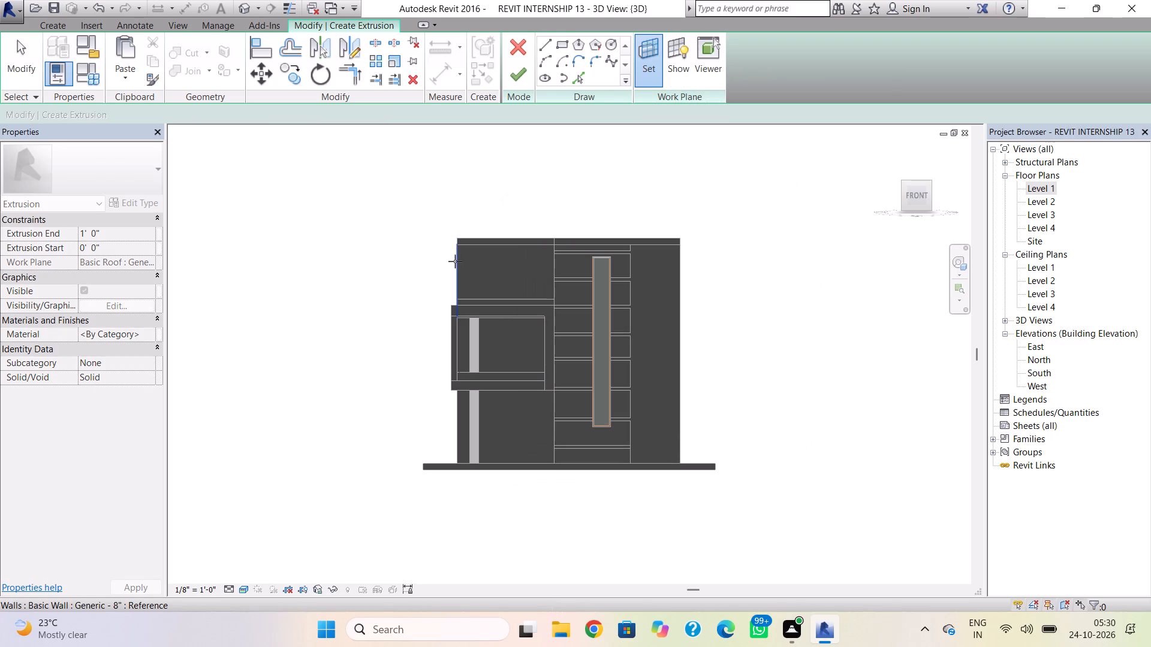
{"action": "right_click_drag", "start_coordinate": [455, 261], "coordinate": [543, 271], "text": "shift"}
{"action": "scroll", "coordinate": [588, 250], "scroll_direction": "up", "scroll_amount": 4}
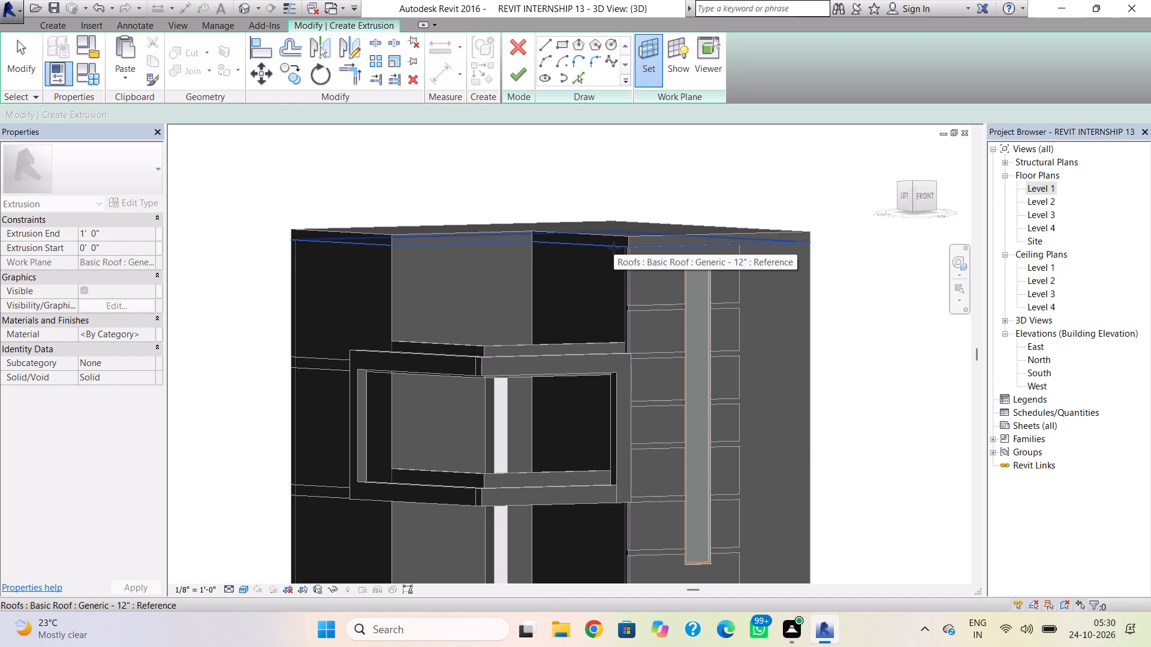
{"action": "left_click", "coordinate": [614, 248]}
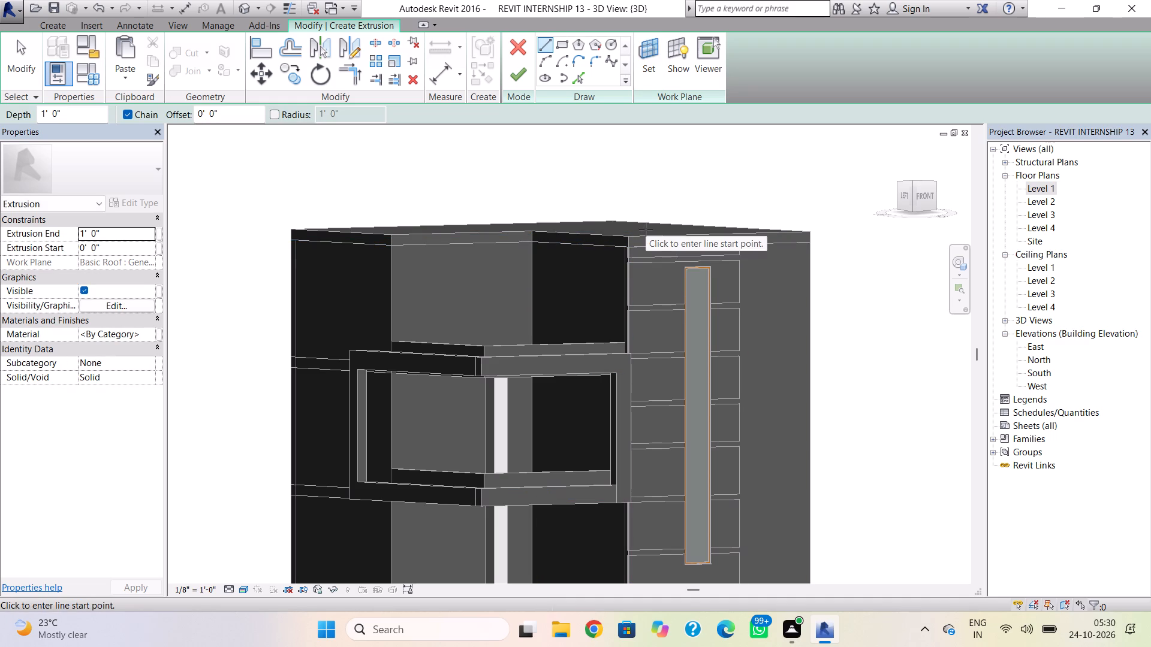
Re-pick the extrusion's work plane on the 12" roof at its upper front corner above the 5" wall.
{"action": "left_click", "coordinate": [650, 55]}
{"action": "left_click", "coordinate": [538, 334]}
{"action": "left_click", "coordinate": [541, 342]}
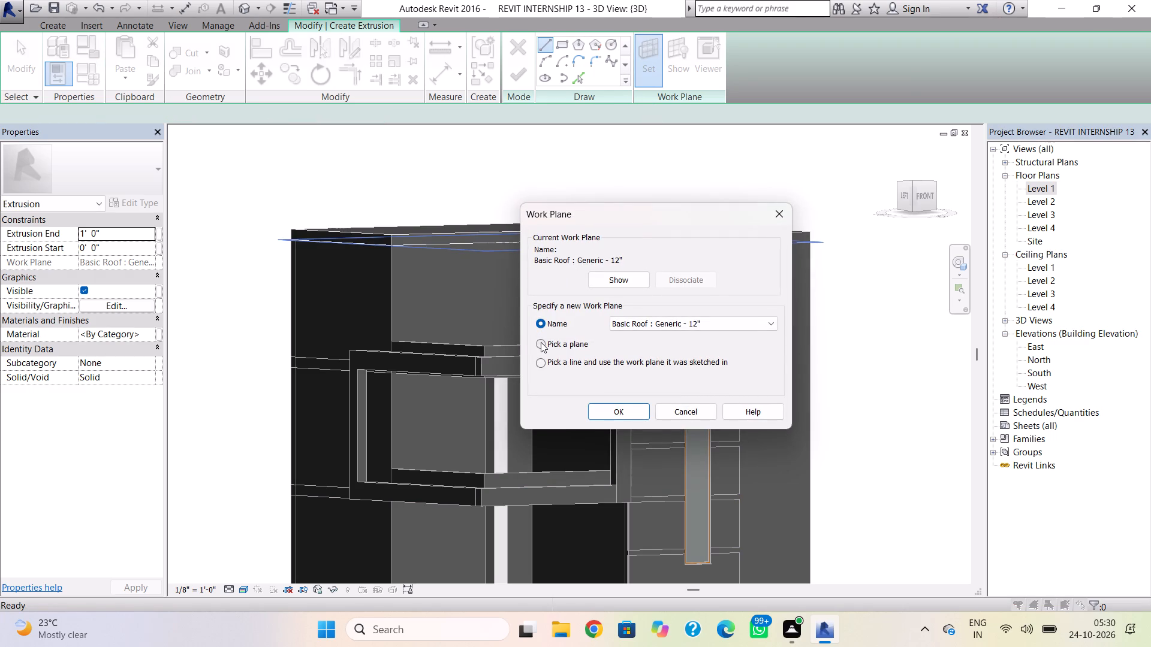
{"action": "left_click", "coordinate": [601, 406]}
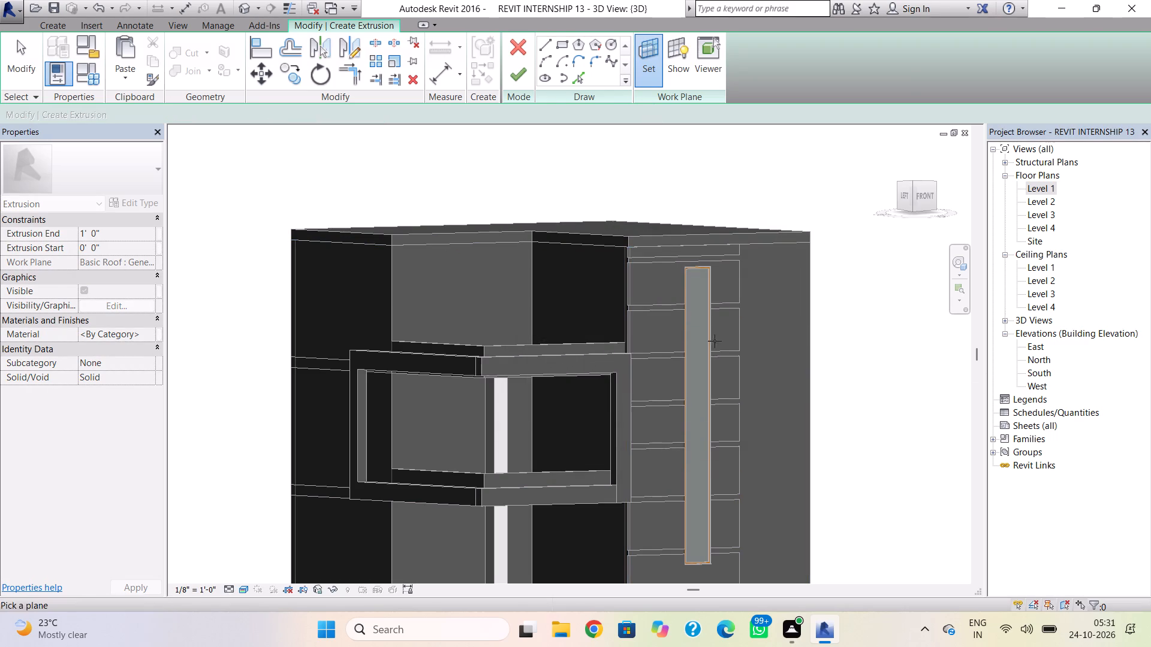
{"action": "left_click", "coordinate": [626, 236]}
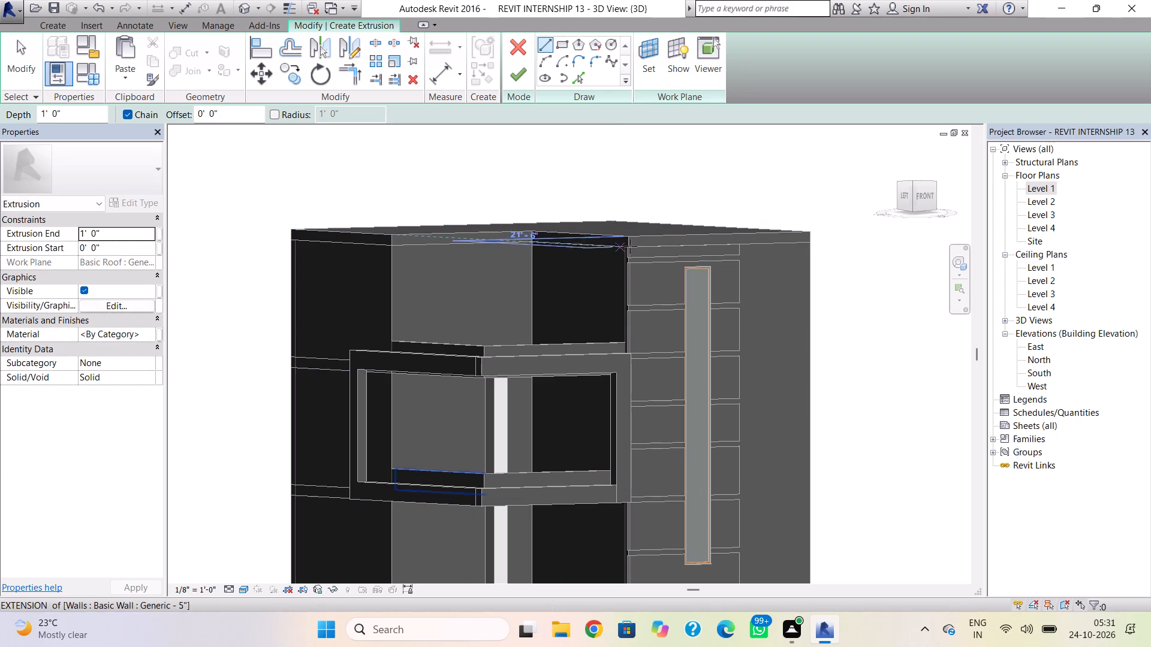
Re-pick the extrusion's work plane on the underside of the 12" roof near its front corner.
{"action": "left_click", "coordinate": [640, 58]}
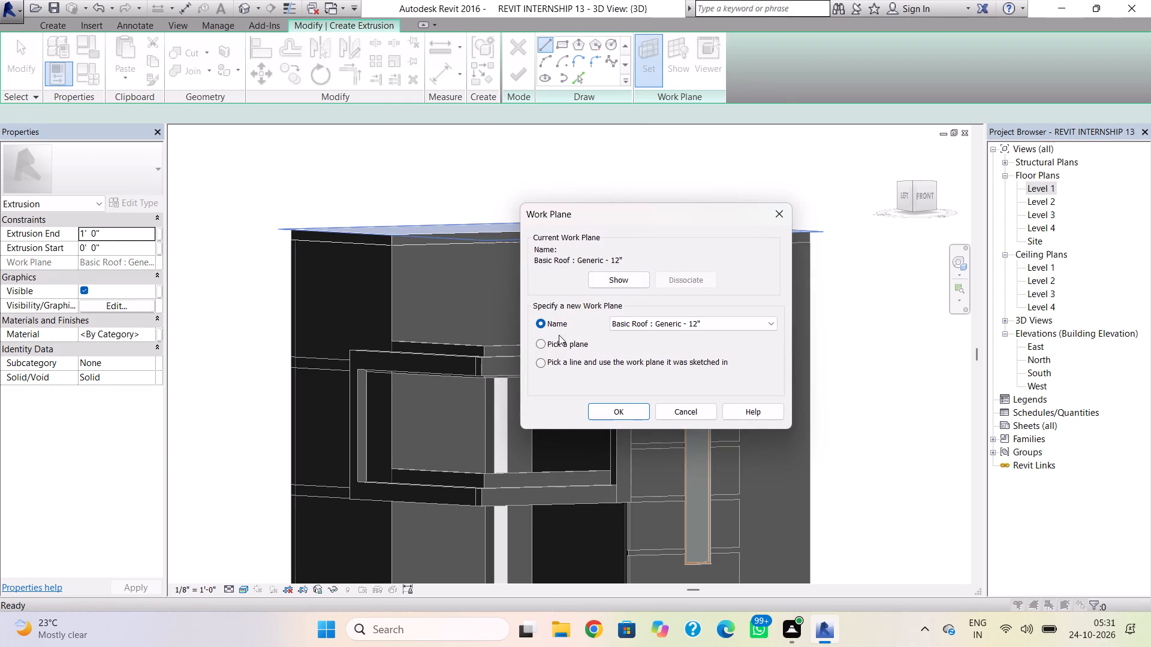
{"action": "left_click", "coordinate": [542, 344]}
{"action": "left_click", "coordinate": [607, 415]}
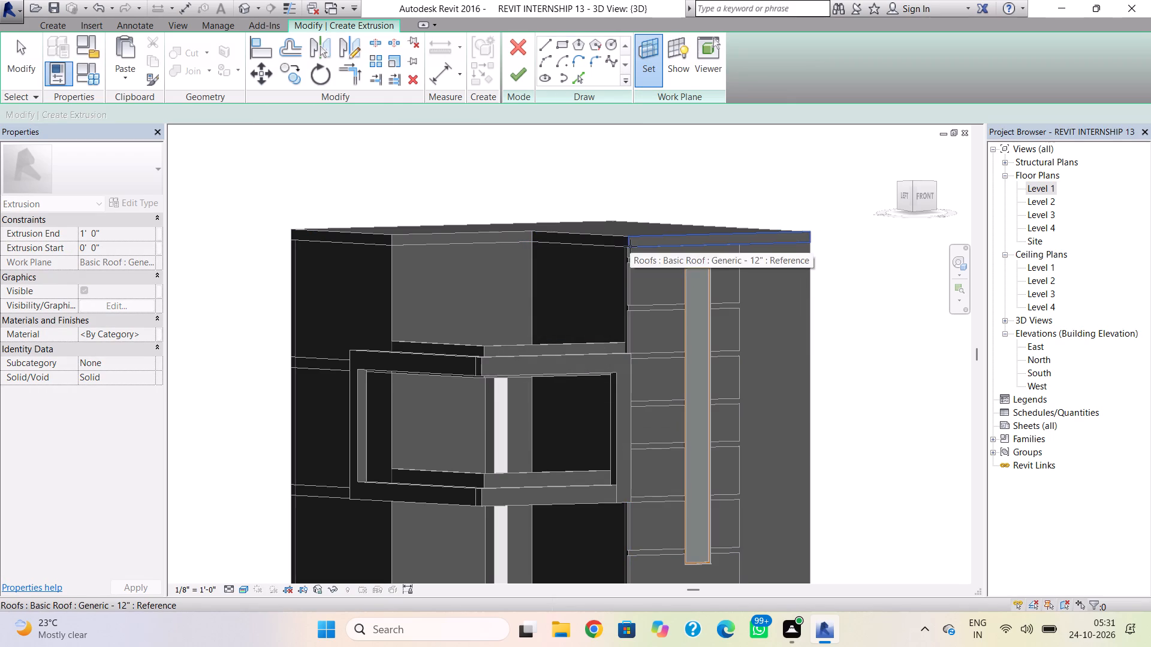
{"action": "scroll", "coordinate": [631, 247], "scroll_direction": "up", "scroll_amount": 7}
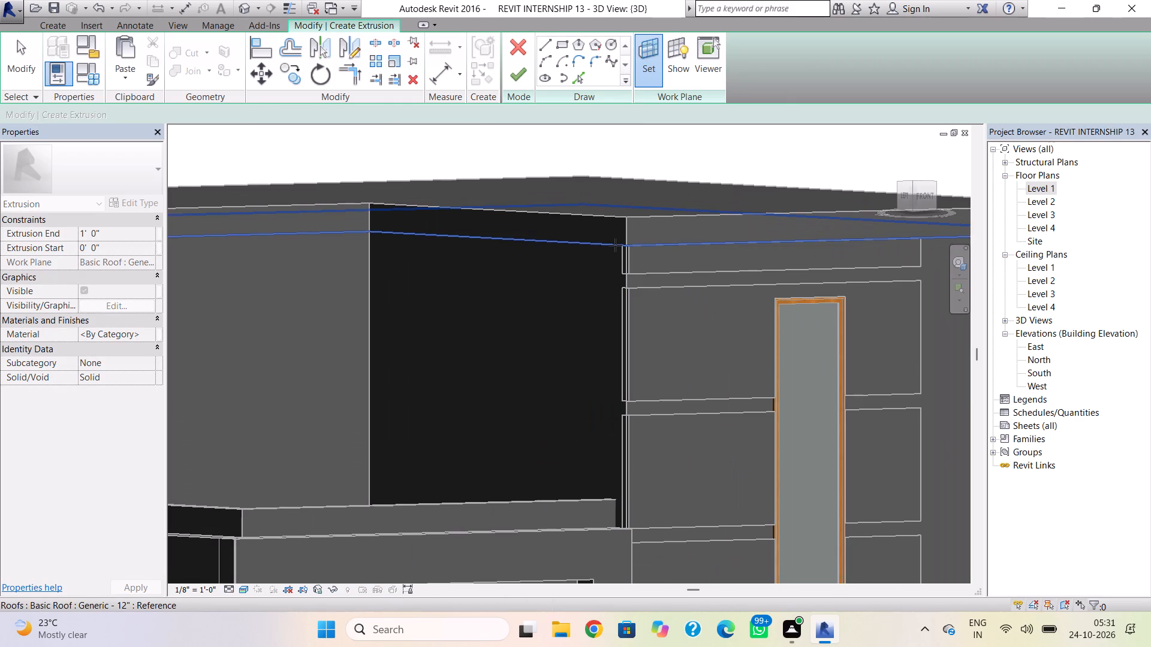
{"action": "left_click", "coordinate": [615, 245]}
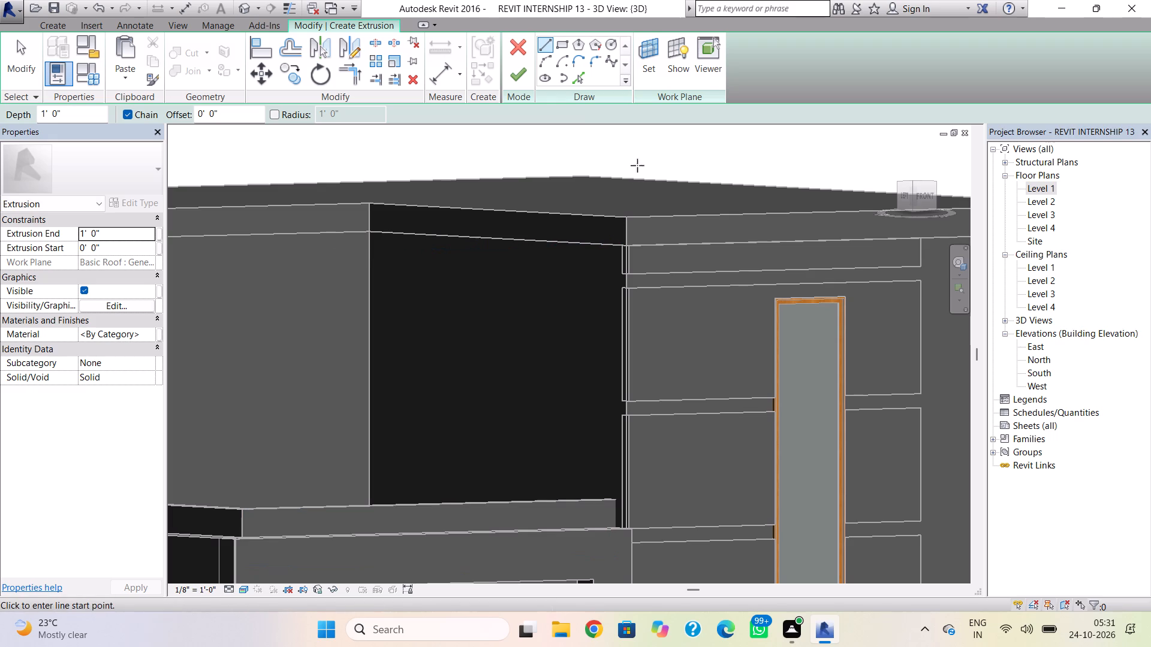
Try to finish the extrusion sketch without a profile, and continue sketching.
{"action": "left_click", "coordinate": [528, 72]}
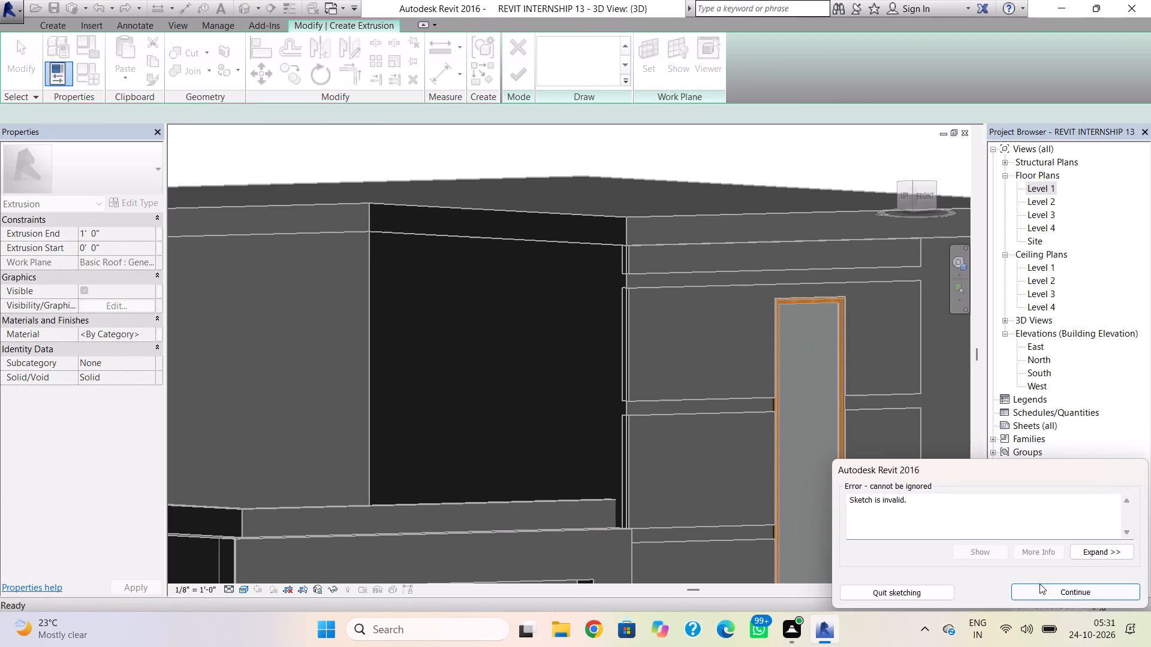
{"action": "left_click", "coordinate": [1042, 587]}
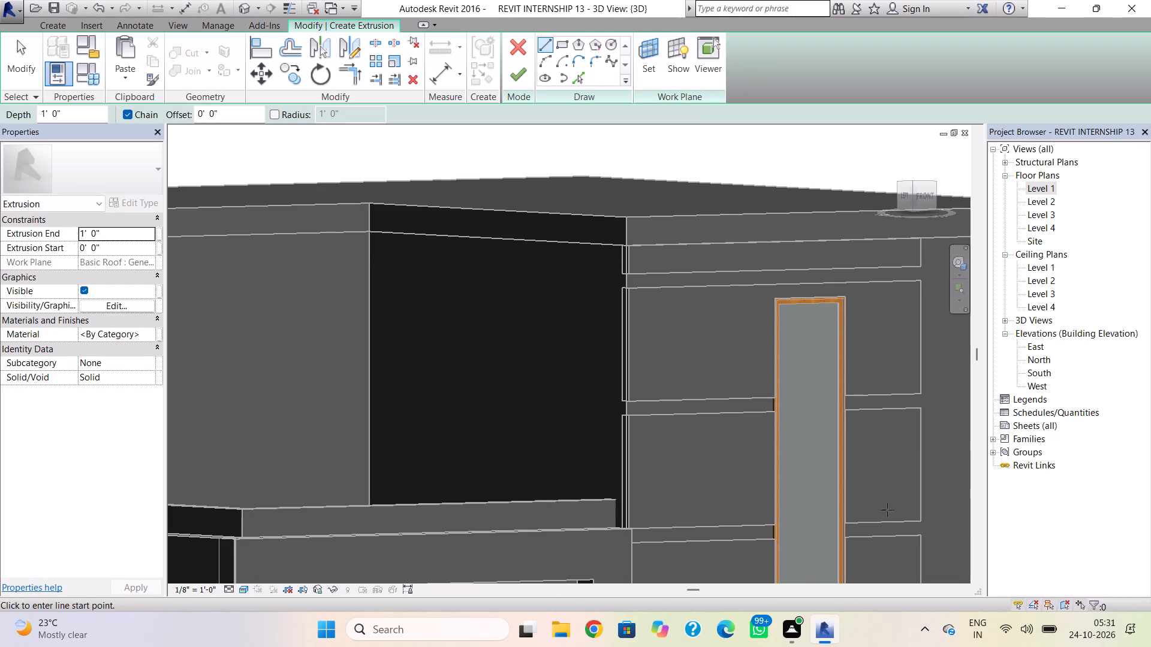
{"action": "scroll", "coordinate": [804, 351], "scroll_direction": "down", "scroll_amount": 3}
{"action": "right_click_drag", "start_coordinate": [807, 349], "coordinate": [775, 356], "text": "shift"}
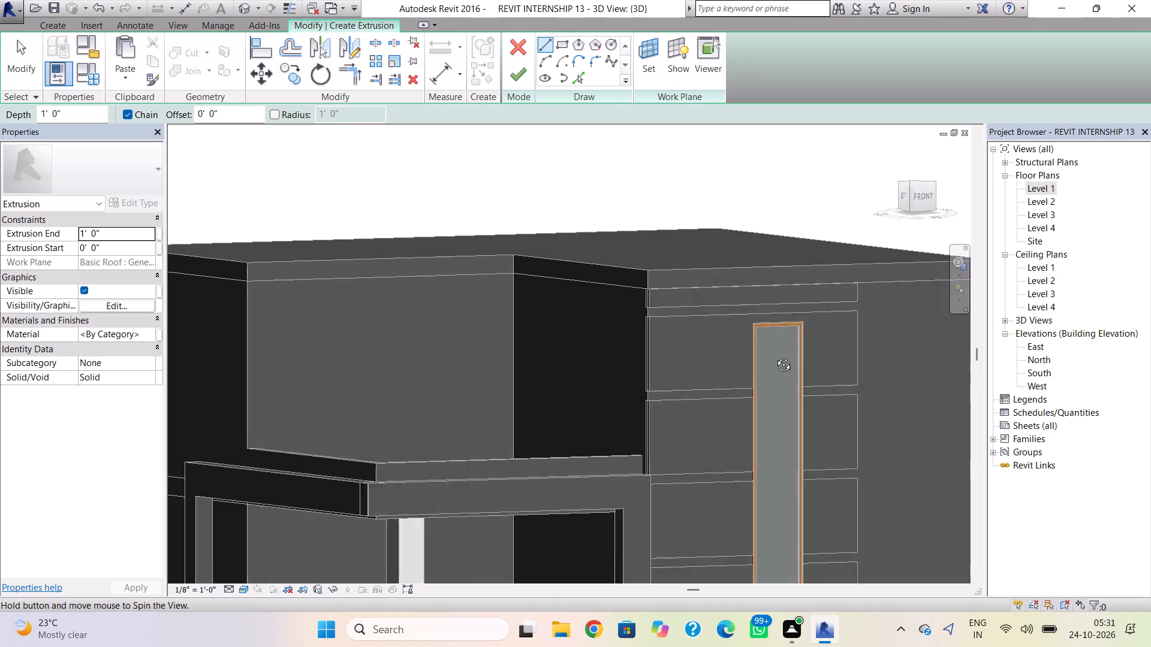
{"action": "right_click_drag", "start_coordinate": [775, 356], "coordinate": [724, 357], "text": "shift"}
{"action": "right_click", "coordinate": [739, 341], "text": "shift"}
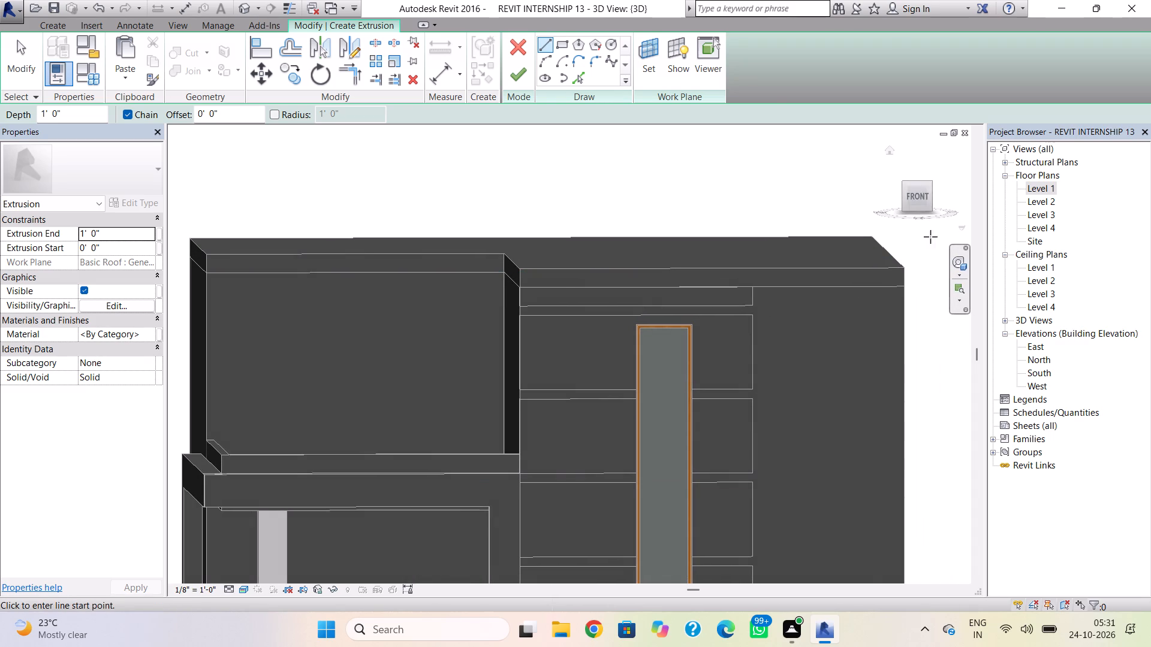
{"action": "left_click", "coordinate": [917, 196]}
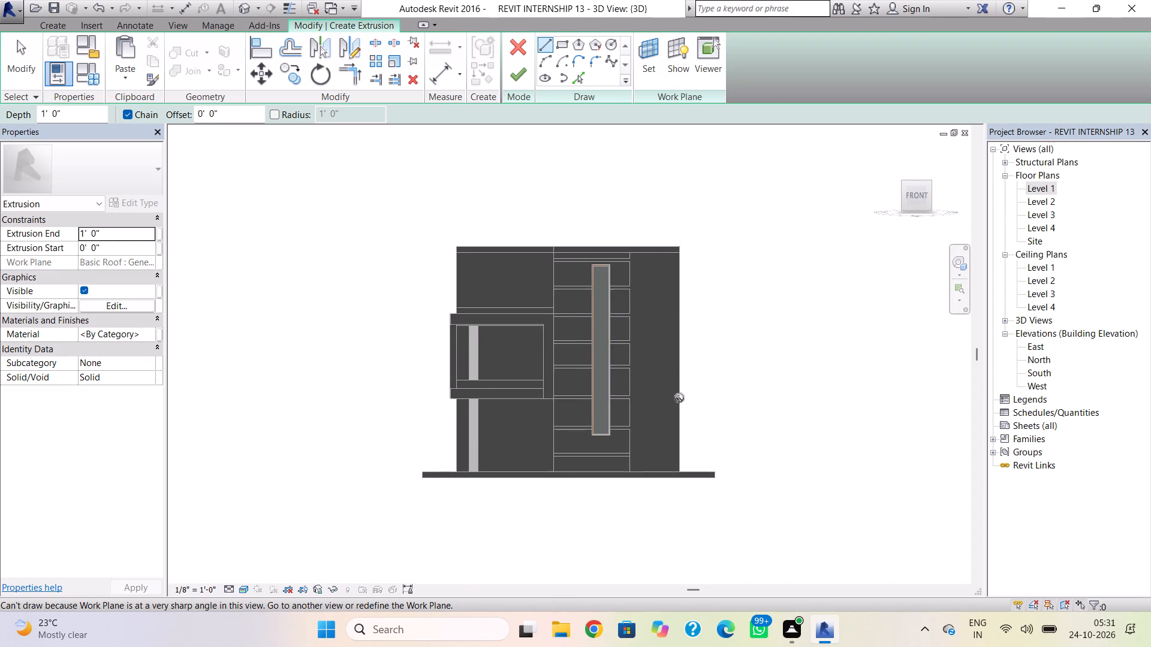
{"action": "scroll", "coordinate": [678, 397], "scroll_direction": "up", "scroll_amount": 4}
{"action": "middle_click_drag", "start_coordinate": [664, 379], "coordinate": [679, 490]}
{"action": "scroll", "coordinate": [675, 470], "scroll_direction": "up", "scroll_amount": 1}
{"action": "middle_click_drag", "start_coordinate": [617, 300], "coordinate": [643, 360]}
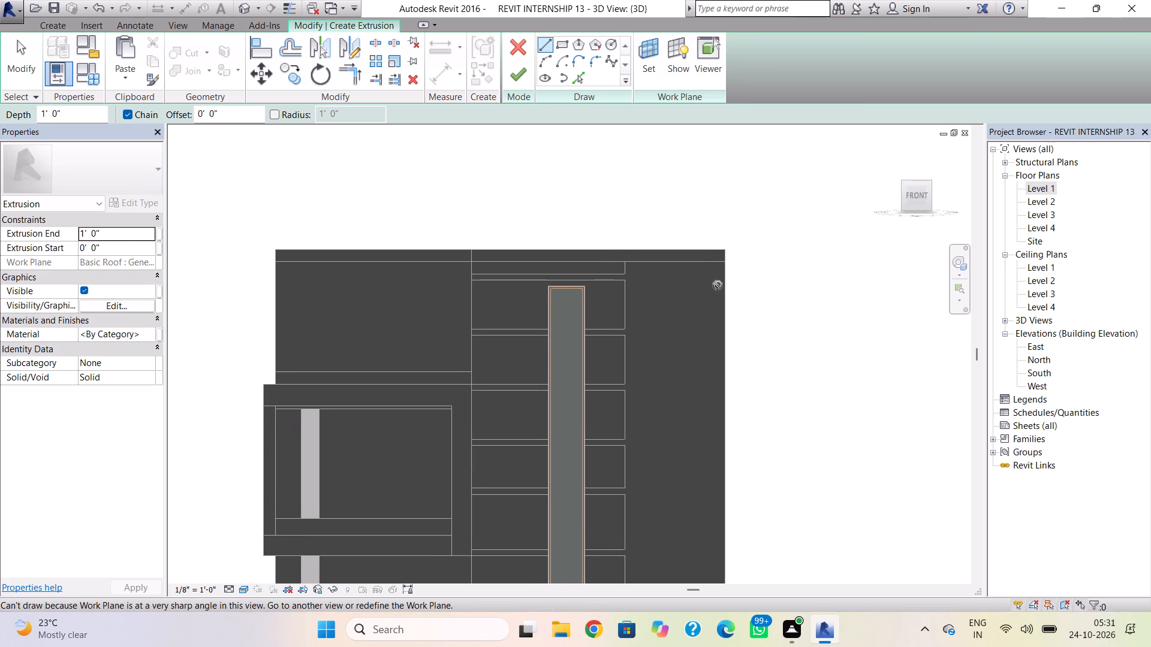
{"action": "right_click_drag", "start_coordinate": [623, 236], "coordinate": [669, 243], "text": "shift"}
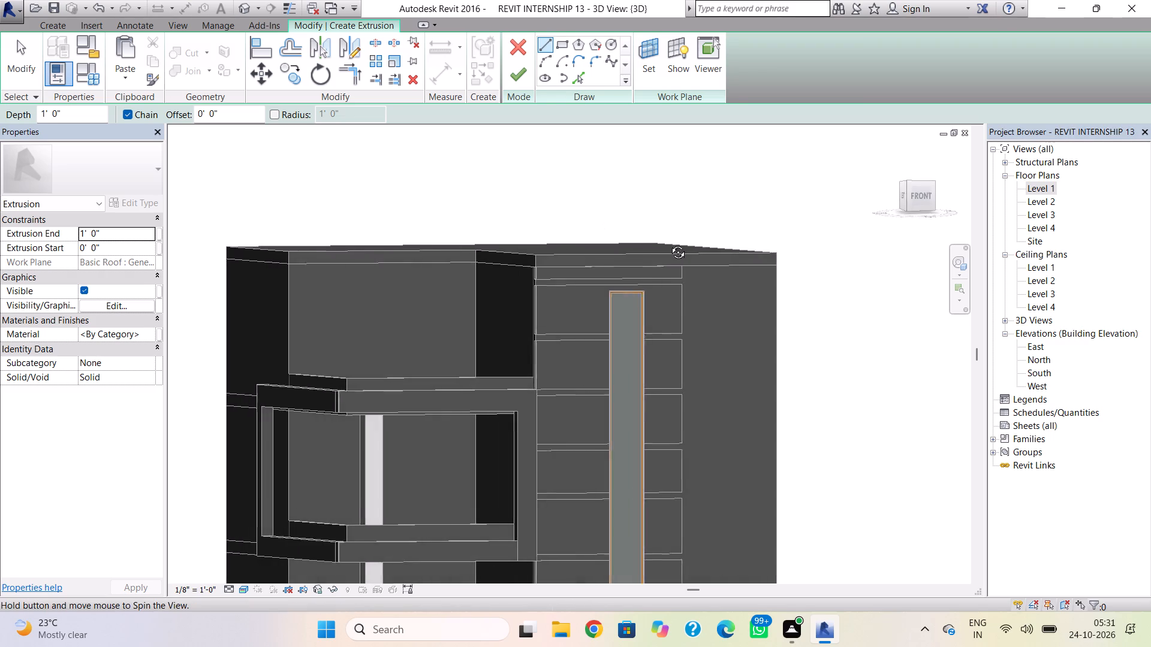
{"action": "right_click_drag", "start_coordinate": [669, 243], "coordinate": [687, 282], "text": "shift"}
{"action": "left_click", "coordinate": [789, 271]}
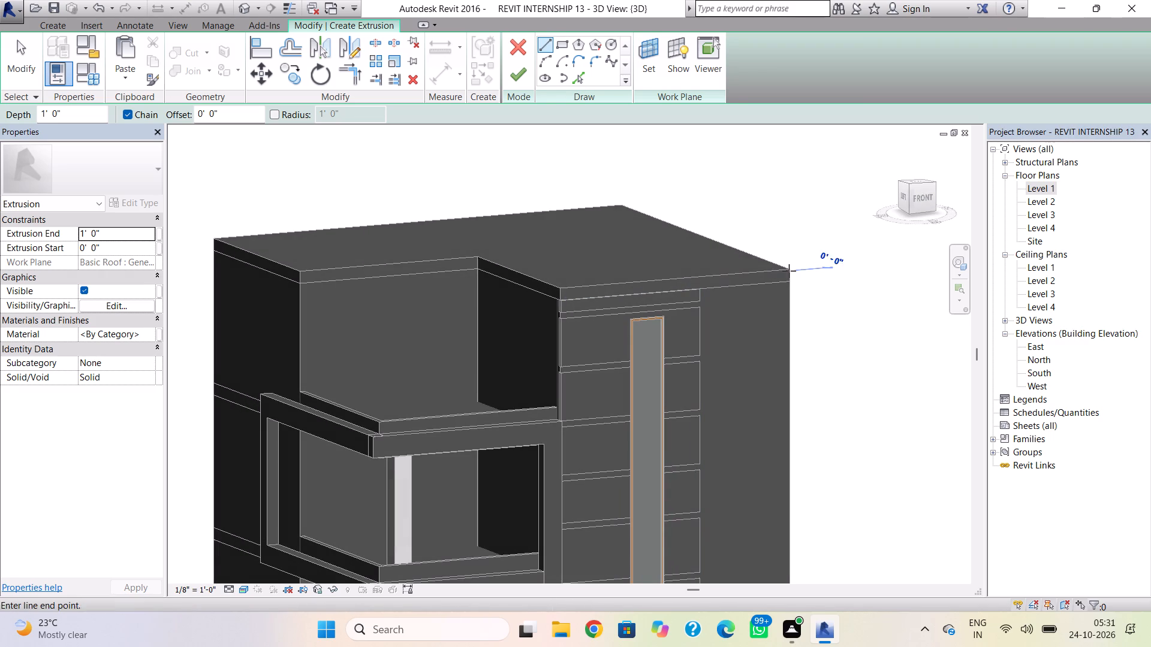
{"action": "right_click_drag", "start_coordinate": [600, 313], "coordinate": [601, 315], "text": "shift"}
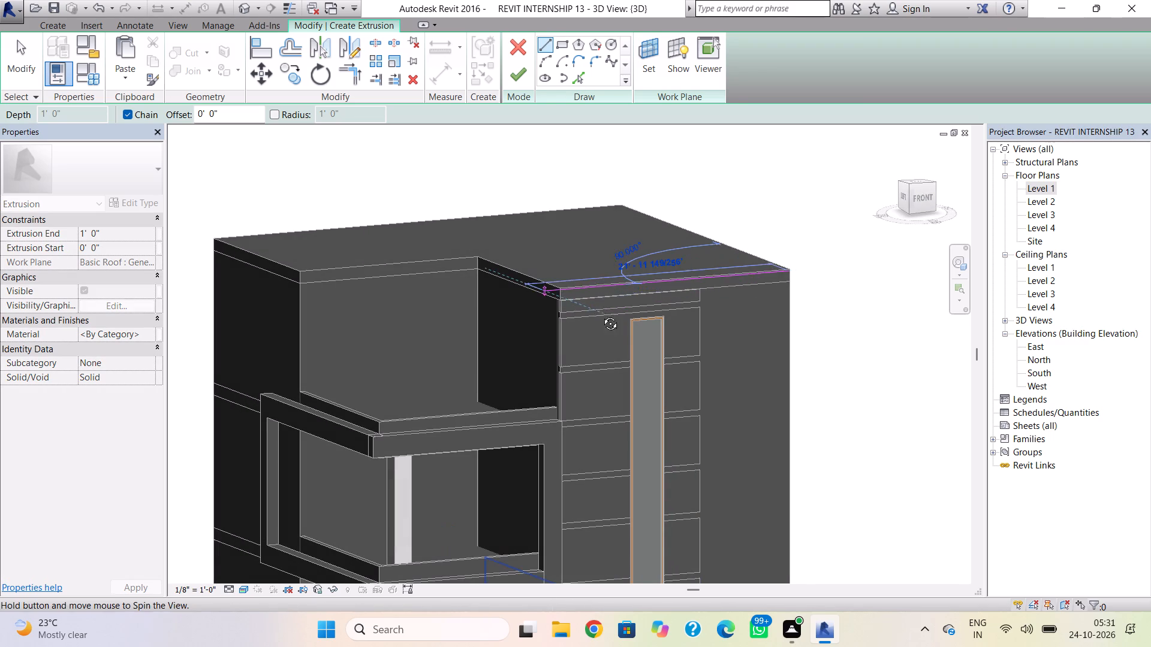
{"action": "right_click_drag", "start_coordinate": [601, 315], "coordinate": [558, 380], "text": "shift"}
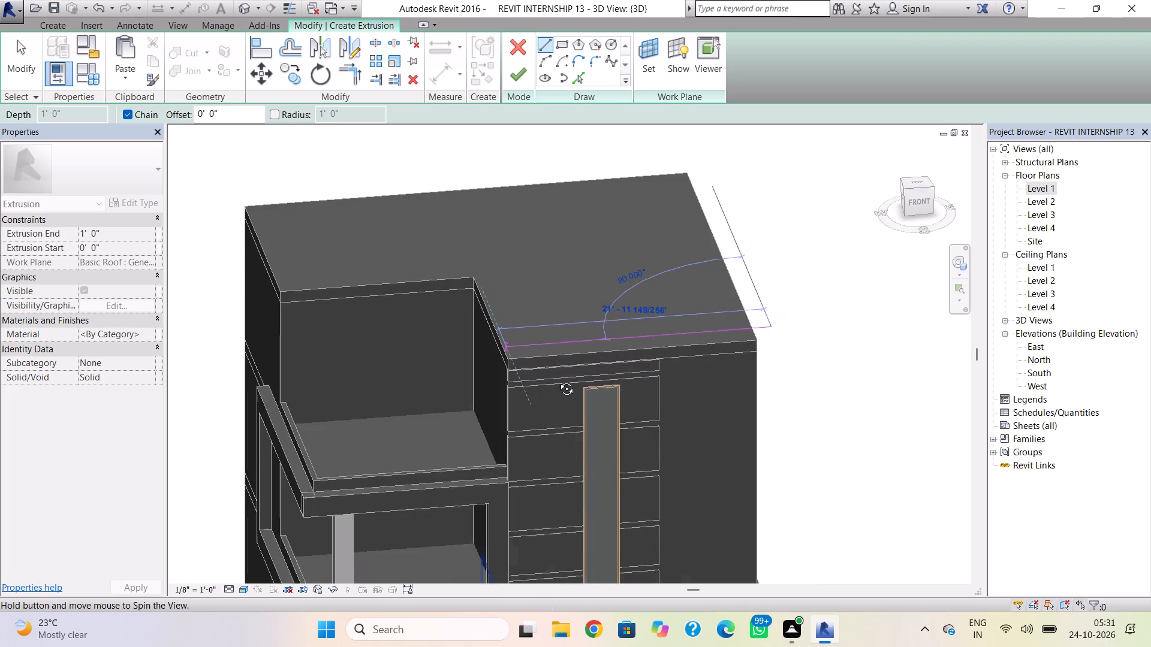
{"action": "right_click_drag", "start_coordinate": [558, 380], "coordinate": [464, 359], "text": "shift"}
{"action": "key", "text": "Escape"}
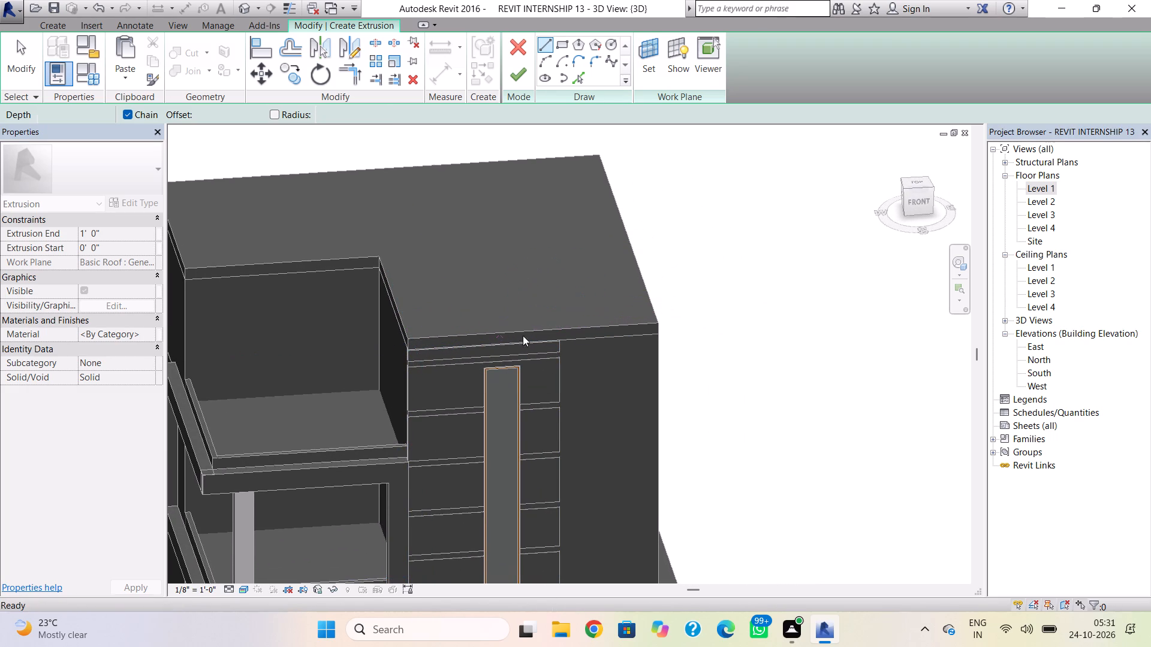
Set the extrusion's work plane by picking the front edge face of the 12" roof above the reveal-detailed wall.
{"action": "left_click", "coordinate": [639, 53]}
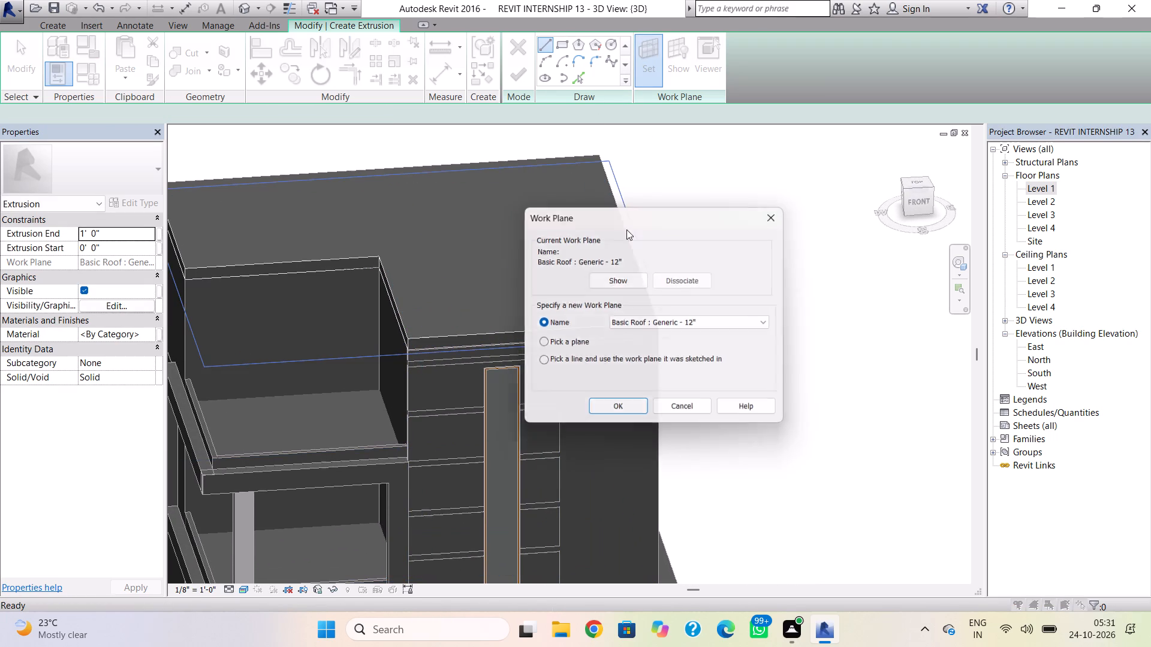
{"action": "left_click", "coordinate": [540, 346]}
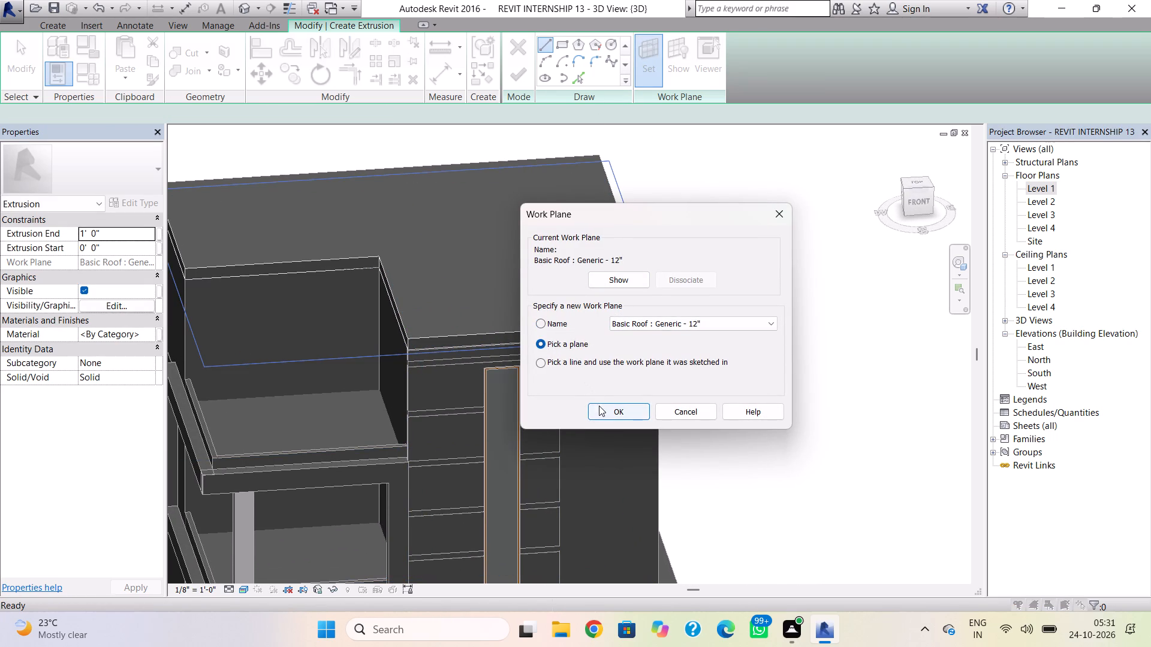
{"action": "left_click", "coordinate": [599, 406]}
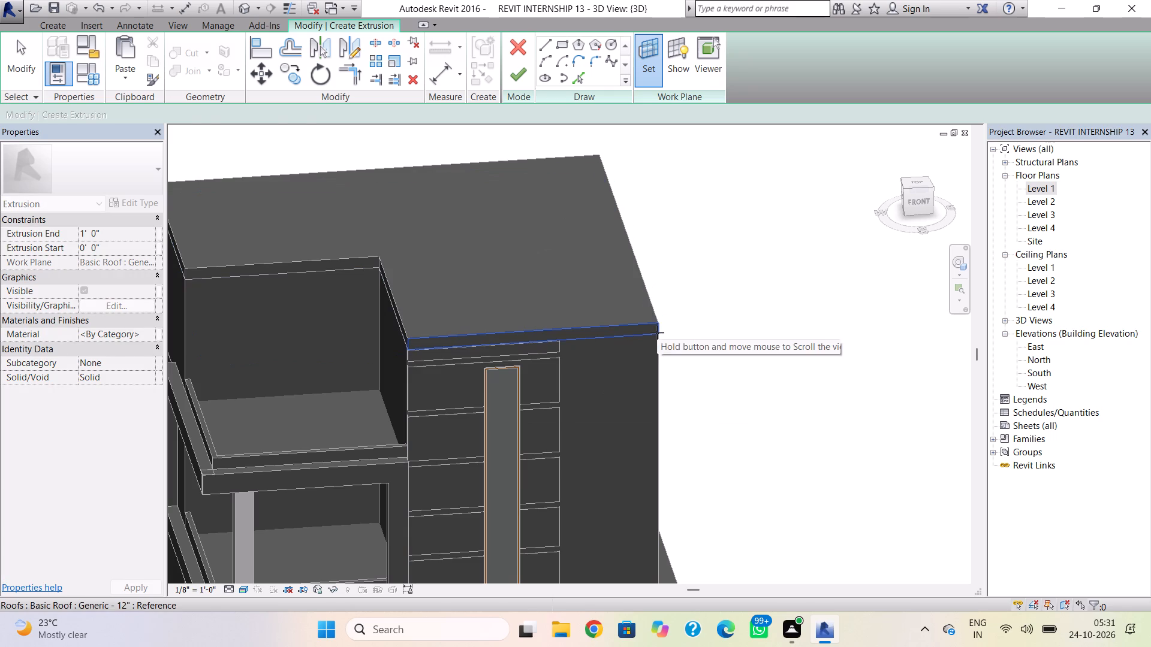
{"action": "left_click", "coordinate": [657, 332]}
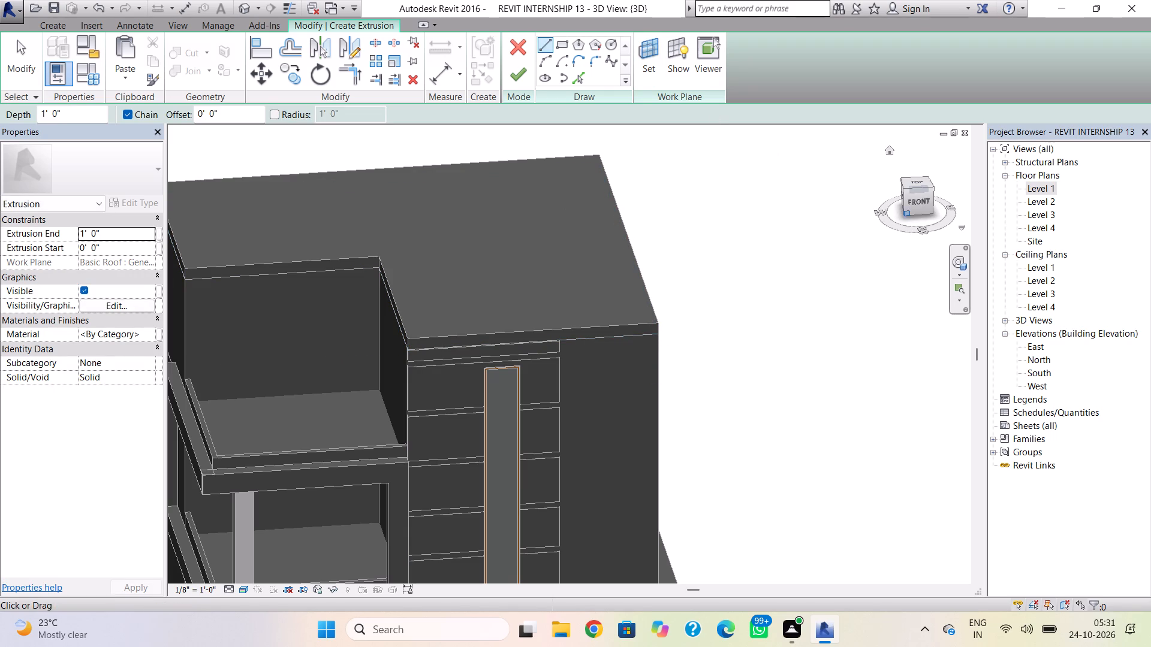
In the front view, sketch a closed rectangular line profile tracing the projecting roof section's front edge face at its full thickness.
{"action": "left_click", "coordinate": [916, 204]}
{"action": "scroll", "coordinate": [607, 301], "scroll_direction": "up", "scroll_amount": 2}
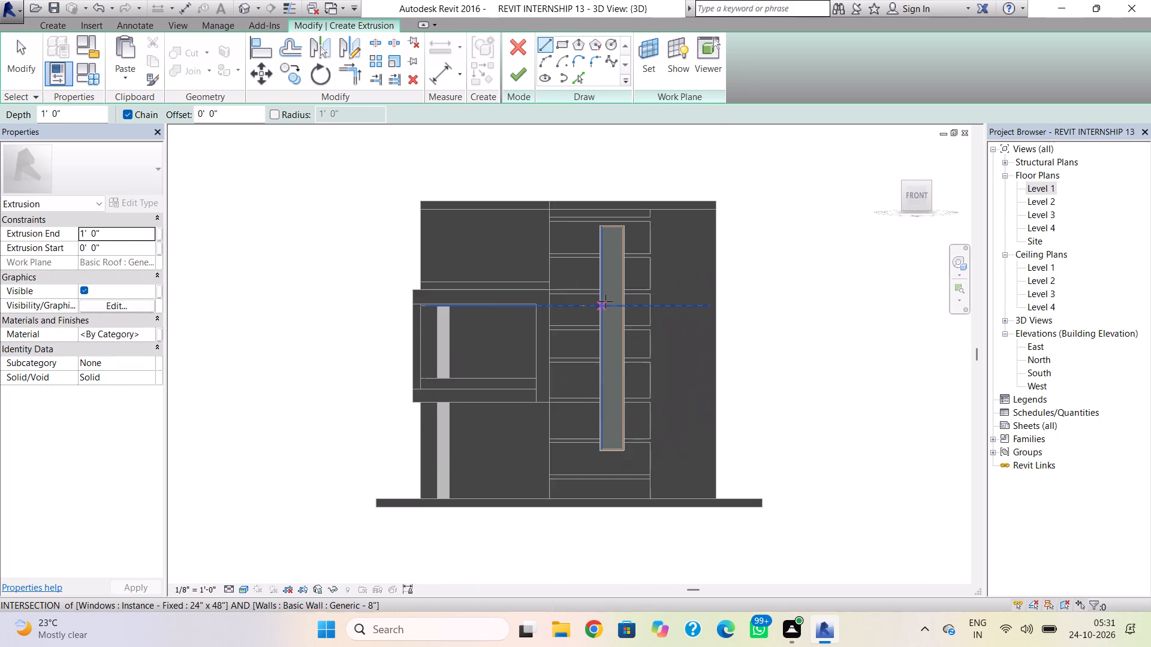
{"action": "scroll", "coordinate": [605, 301], "scroll_direction": "up", "scroll_amount": 1}
{"action": "middle_click_drag", "start_coordinate": [620, 373], "coordinate": [622, 411]}
{"action": "middle_click_drag", "start_coordinate": [600, 288], "coordinate": [606, 379]}
{"action": "scroll", "coordinate": [608, 369], "scroll_direction": "up", "scroll_amount": 3}
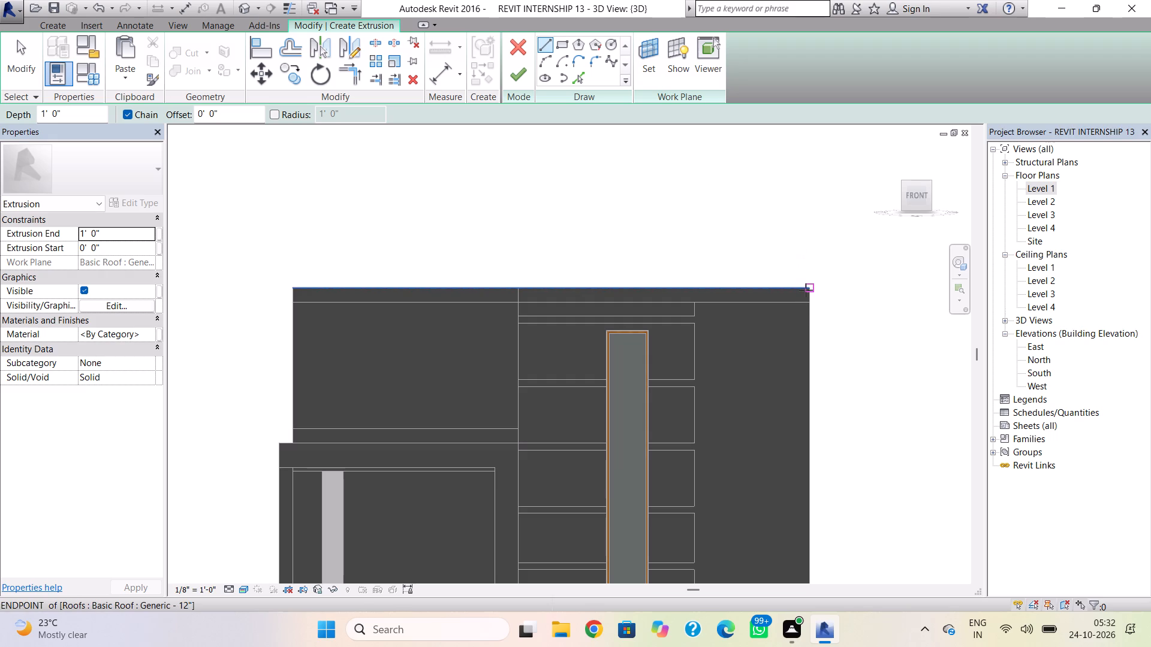
{"action": "left_click", "coordinate": [806, 290]}
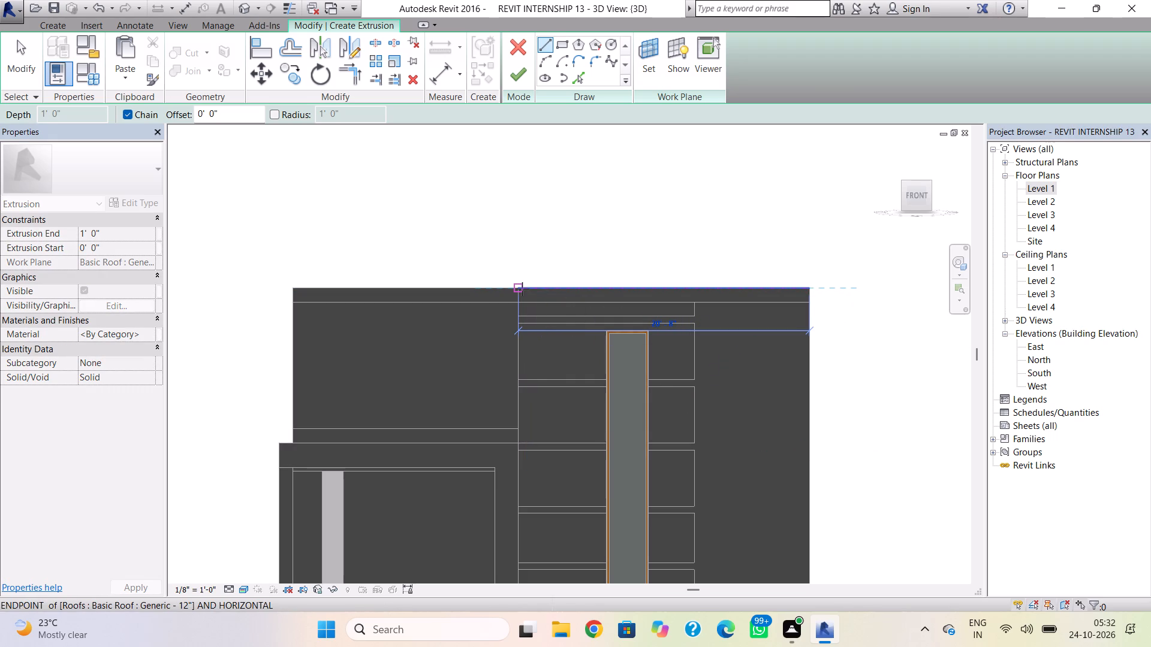
{"action": "left_click", "coordinate": [522, 289]}
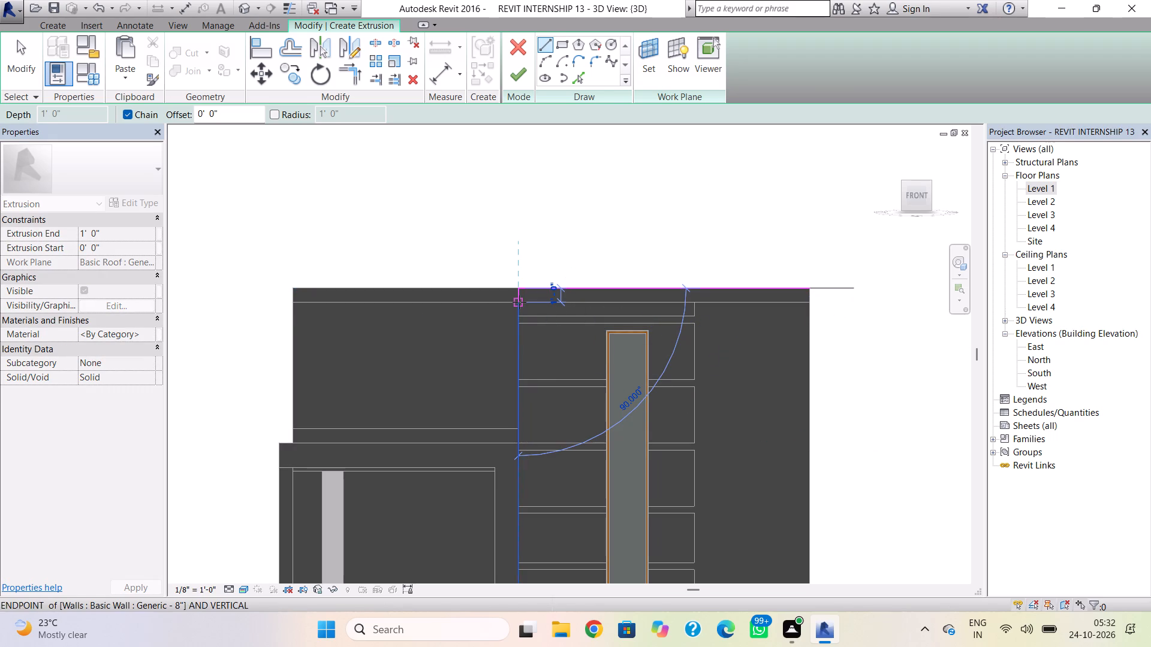
{"action": "left_click", "coordinate": [519, 302]}
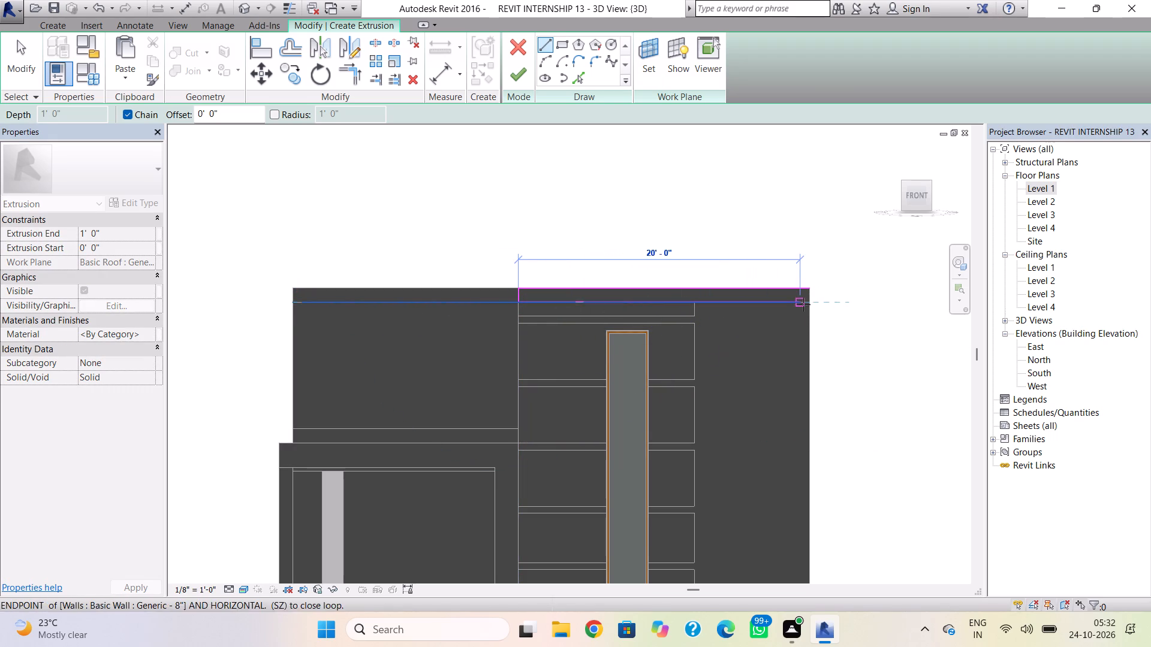
{"action": "left_click", "coordinate": [810, 303]}
{"action": "left_click", "coordinate": [810, 290]}
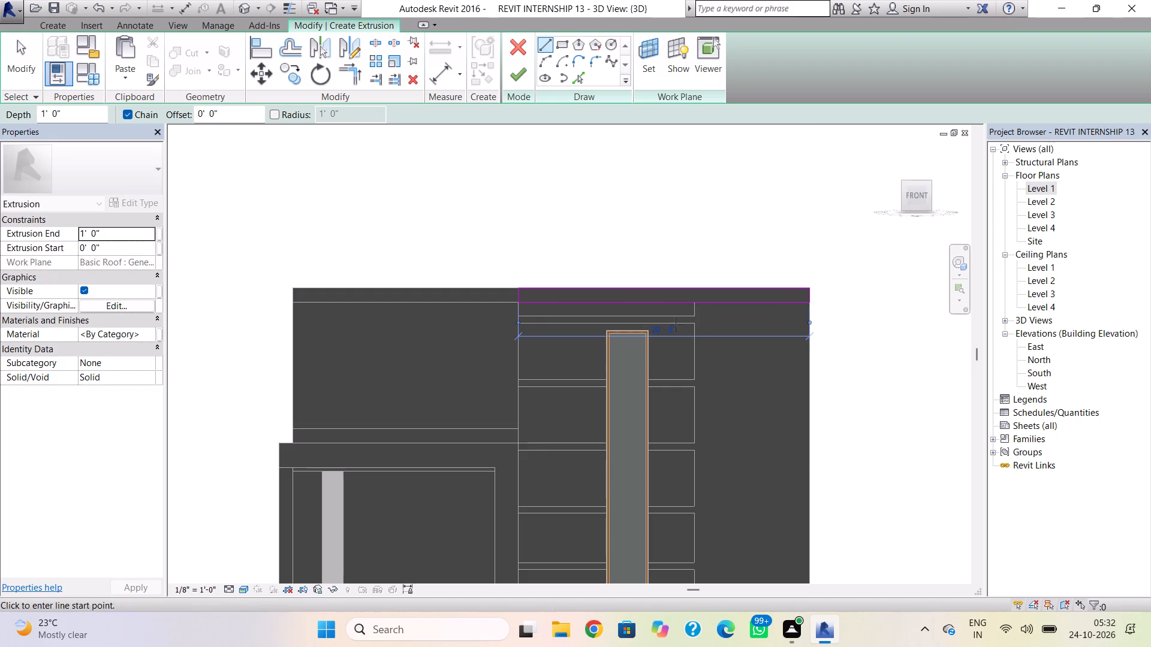
{"action": "key", "text": "Escape"}
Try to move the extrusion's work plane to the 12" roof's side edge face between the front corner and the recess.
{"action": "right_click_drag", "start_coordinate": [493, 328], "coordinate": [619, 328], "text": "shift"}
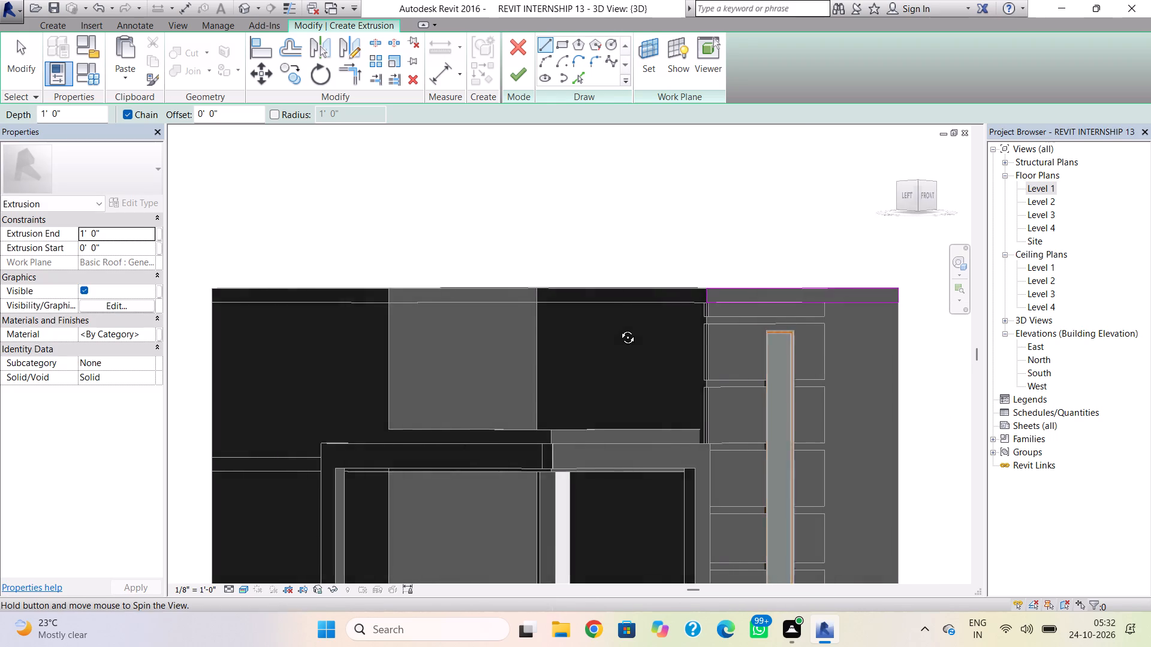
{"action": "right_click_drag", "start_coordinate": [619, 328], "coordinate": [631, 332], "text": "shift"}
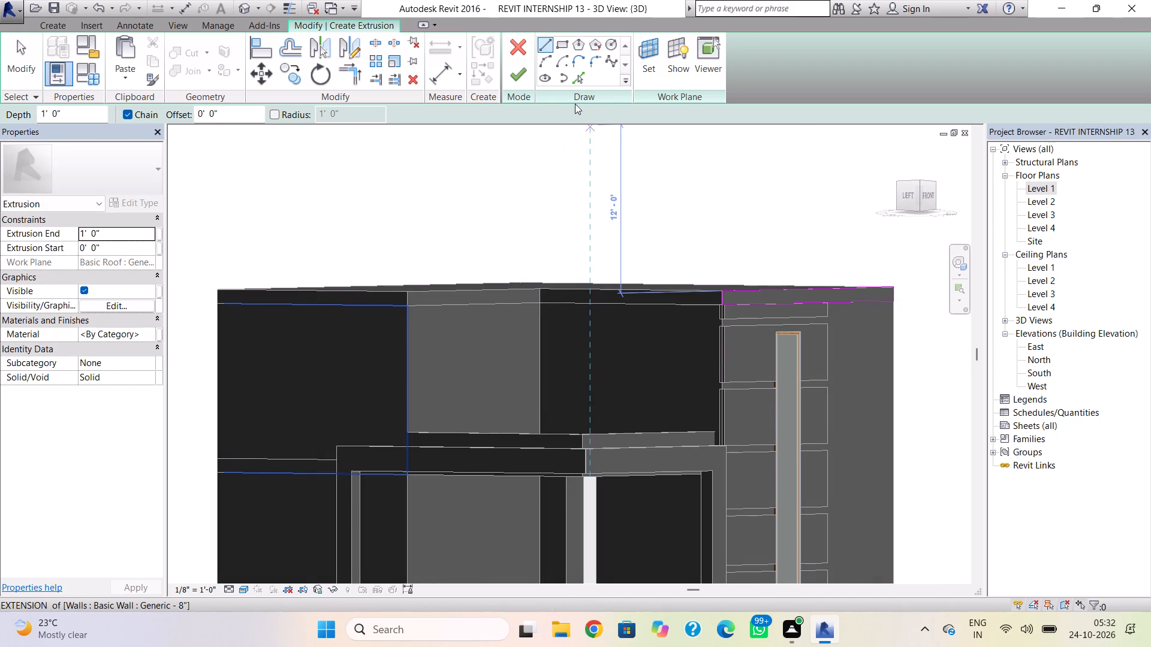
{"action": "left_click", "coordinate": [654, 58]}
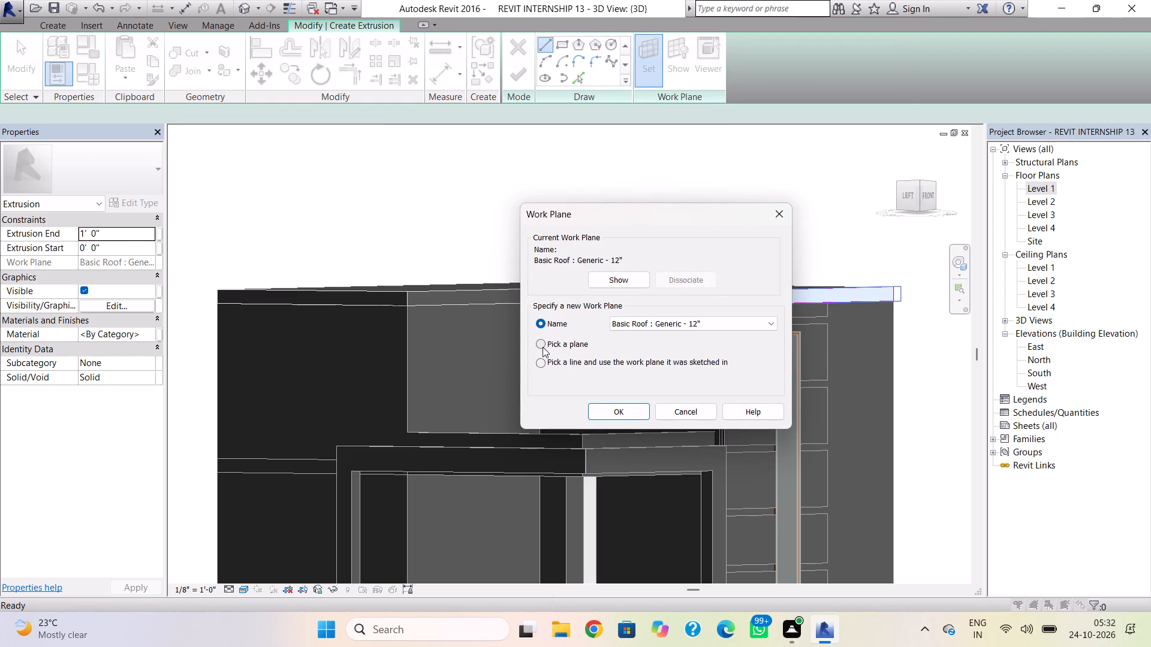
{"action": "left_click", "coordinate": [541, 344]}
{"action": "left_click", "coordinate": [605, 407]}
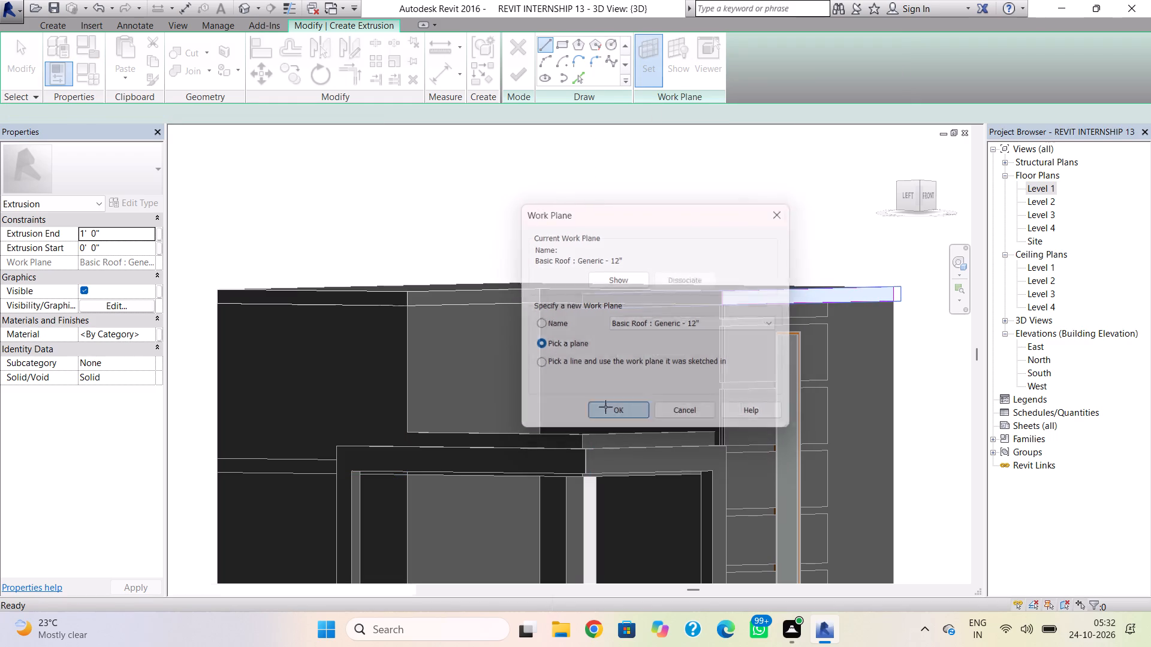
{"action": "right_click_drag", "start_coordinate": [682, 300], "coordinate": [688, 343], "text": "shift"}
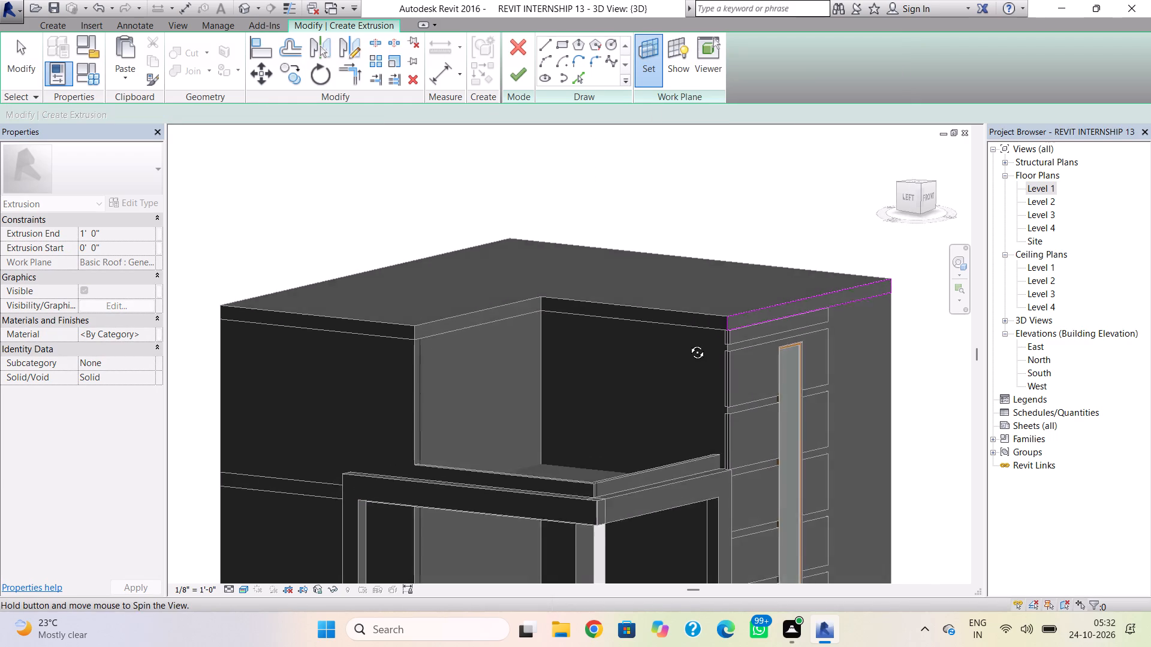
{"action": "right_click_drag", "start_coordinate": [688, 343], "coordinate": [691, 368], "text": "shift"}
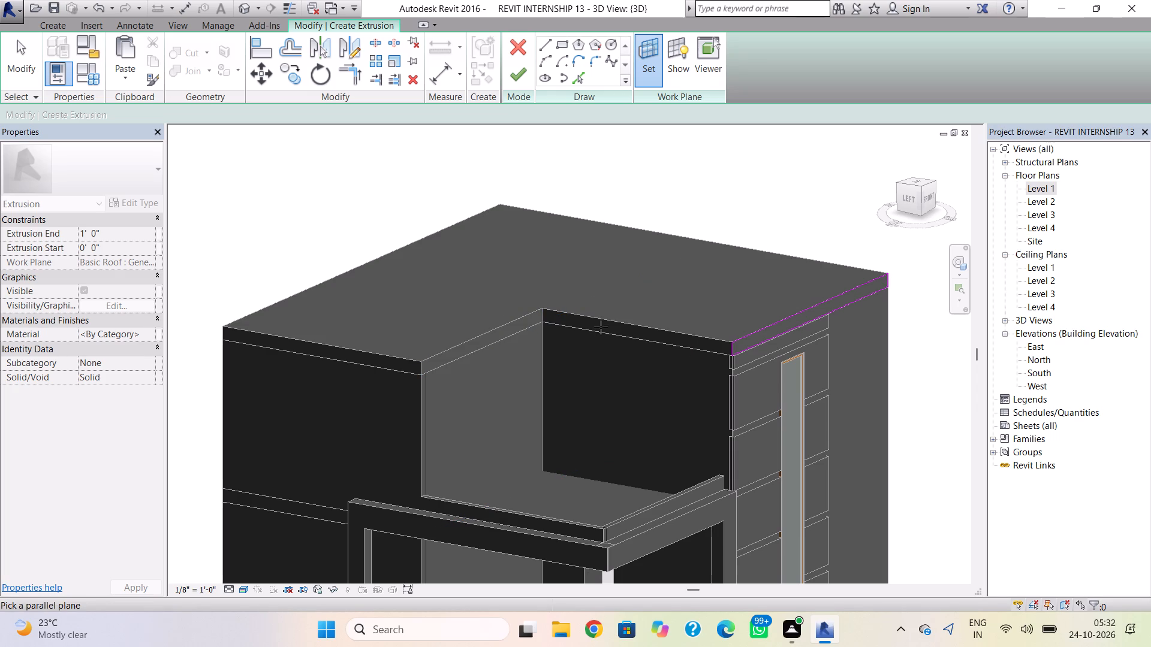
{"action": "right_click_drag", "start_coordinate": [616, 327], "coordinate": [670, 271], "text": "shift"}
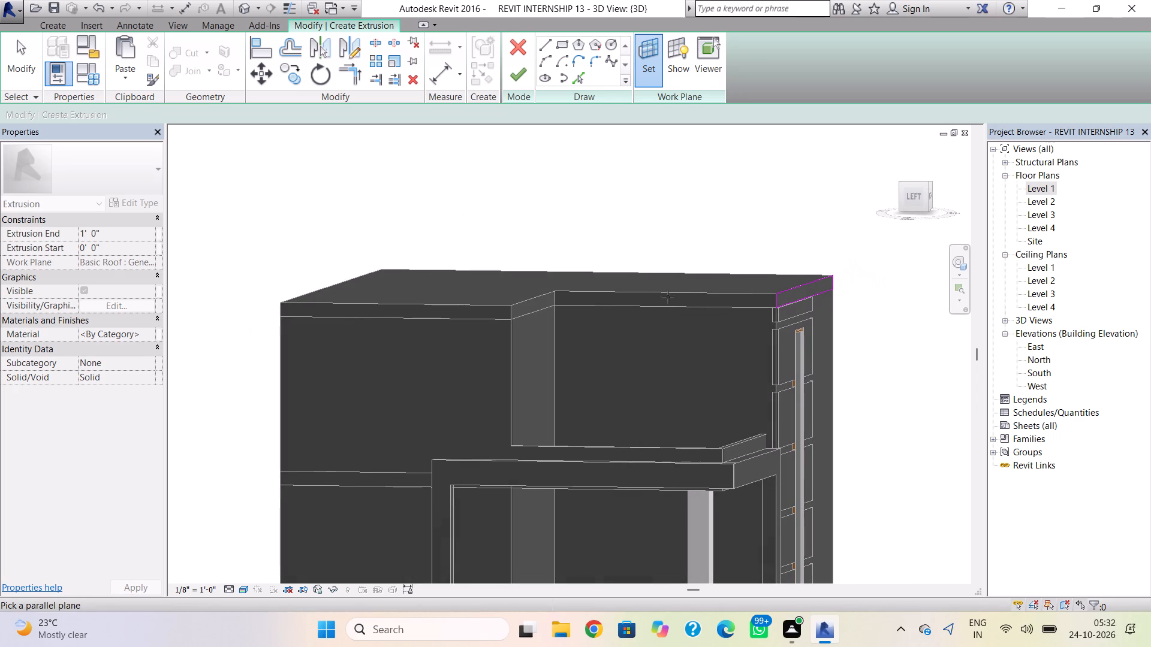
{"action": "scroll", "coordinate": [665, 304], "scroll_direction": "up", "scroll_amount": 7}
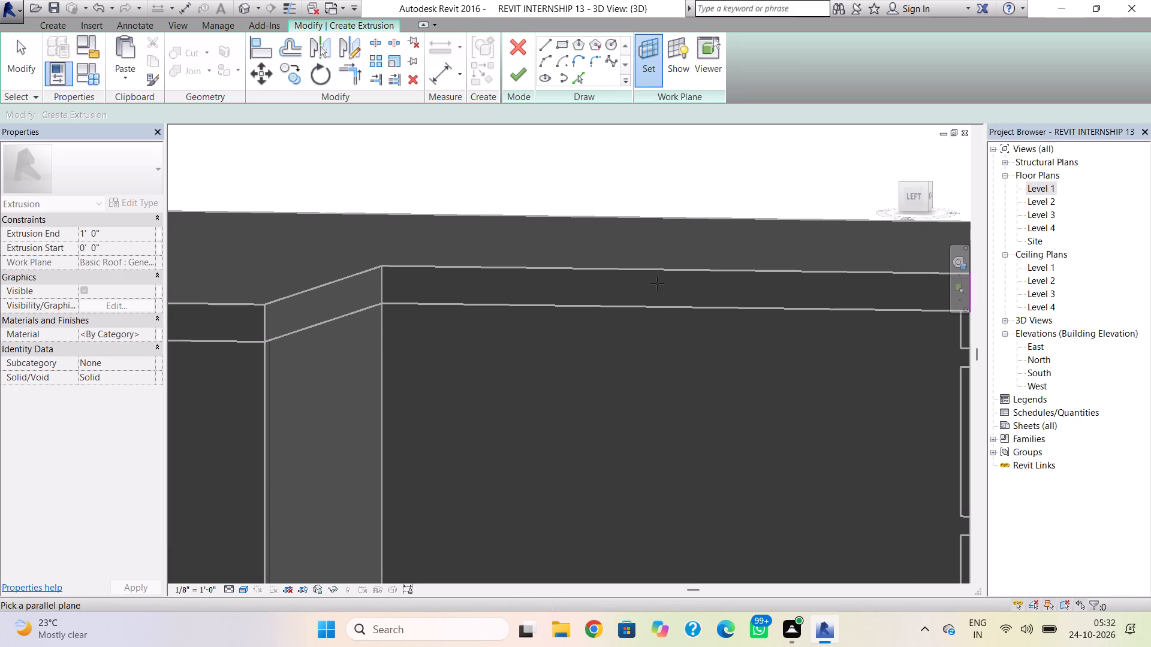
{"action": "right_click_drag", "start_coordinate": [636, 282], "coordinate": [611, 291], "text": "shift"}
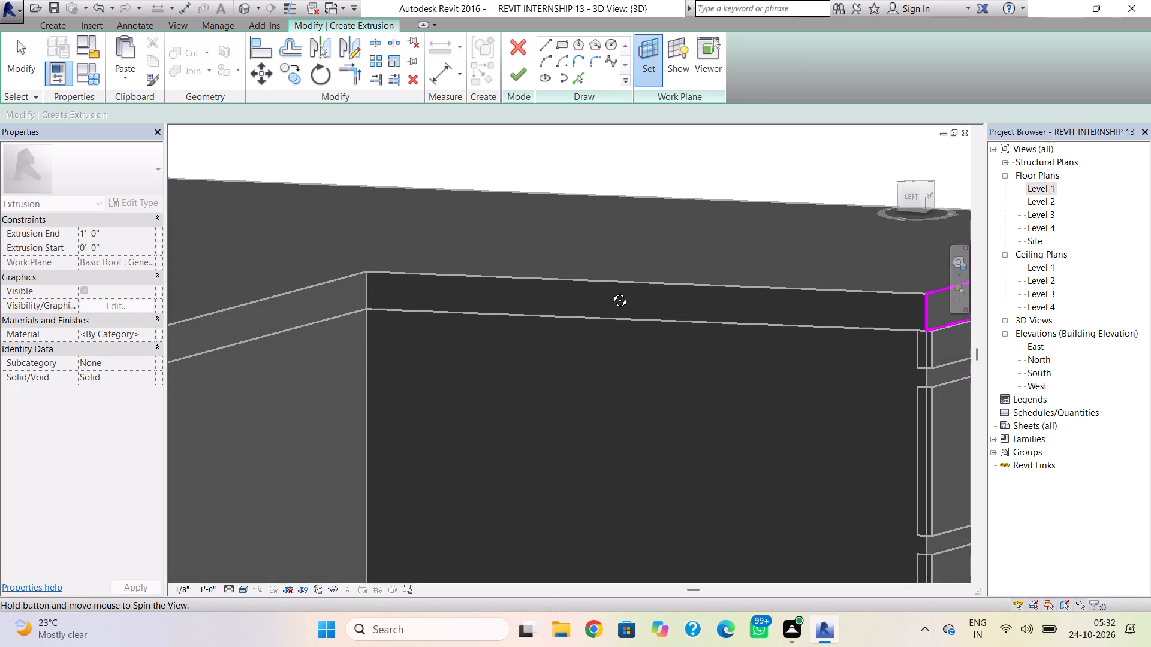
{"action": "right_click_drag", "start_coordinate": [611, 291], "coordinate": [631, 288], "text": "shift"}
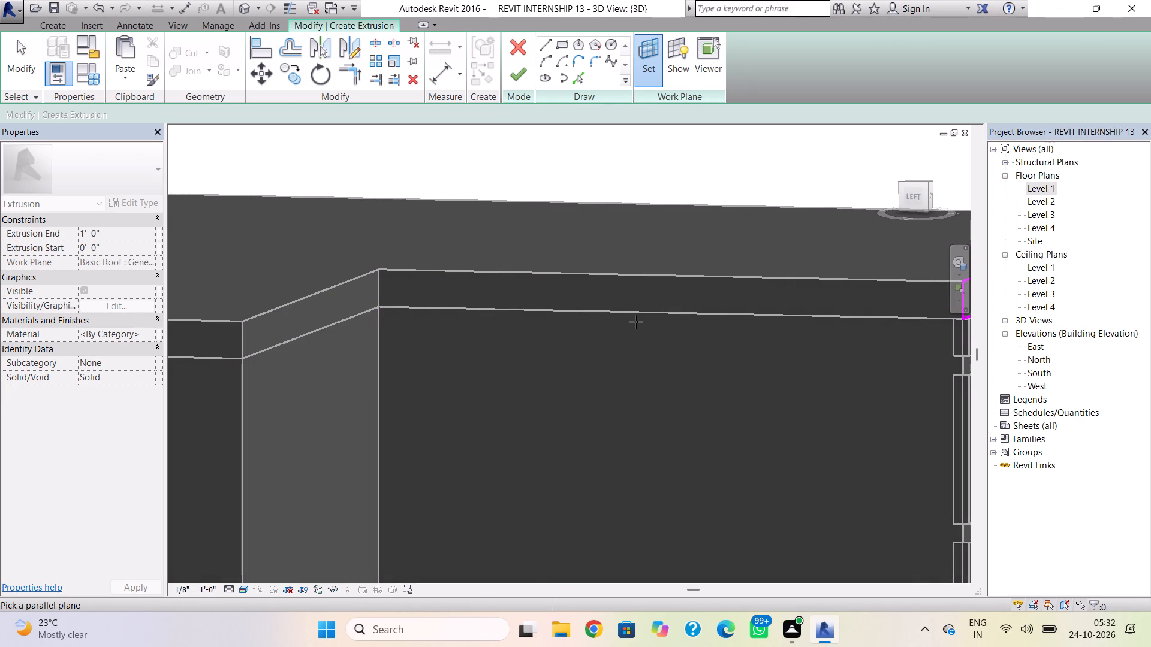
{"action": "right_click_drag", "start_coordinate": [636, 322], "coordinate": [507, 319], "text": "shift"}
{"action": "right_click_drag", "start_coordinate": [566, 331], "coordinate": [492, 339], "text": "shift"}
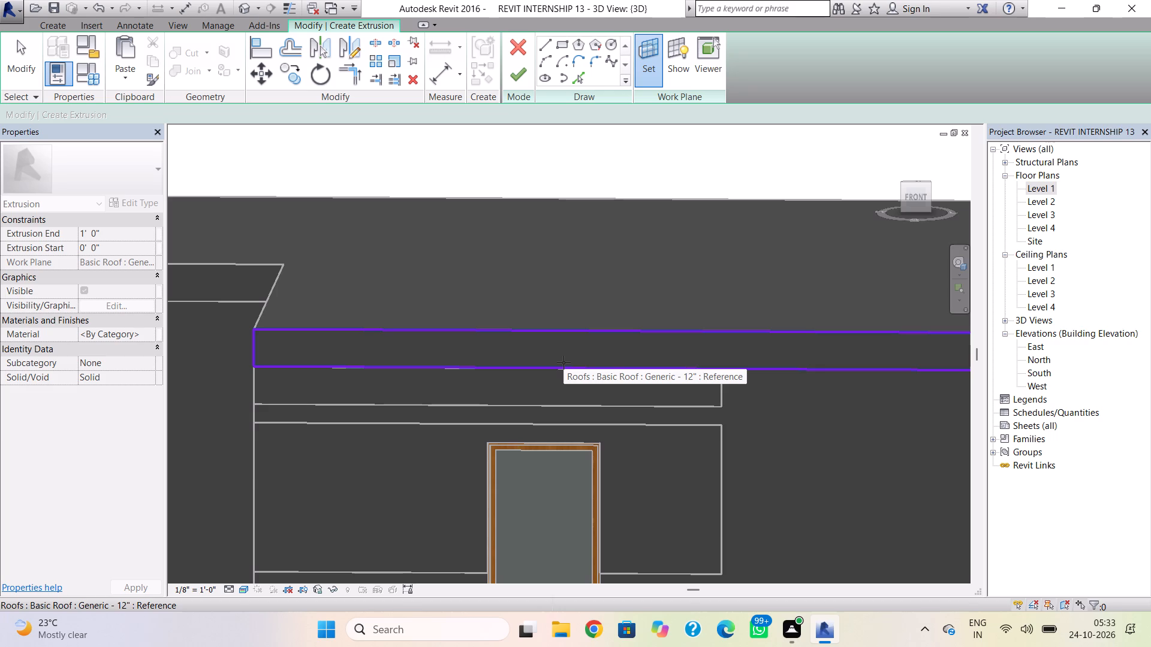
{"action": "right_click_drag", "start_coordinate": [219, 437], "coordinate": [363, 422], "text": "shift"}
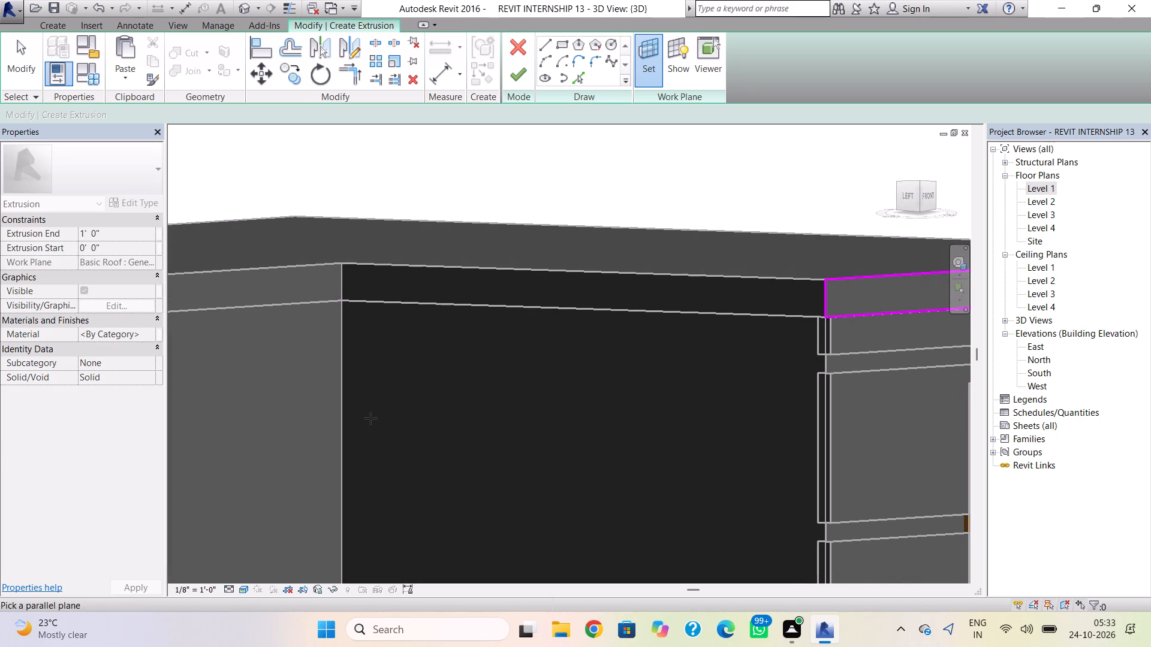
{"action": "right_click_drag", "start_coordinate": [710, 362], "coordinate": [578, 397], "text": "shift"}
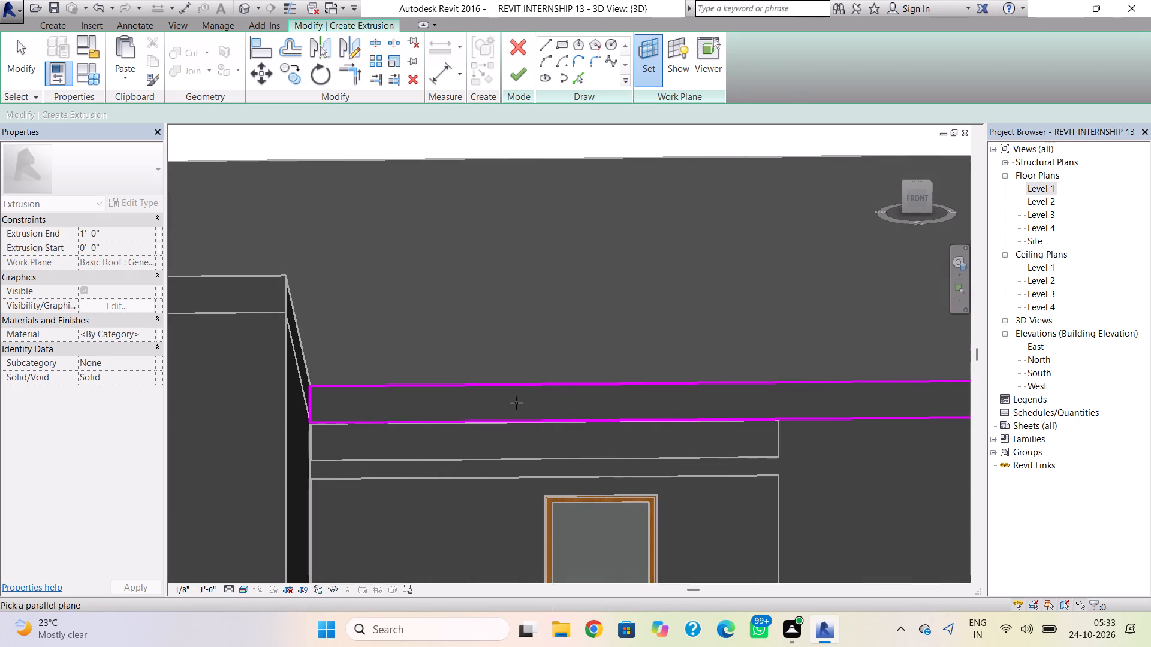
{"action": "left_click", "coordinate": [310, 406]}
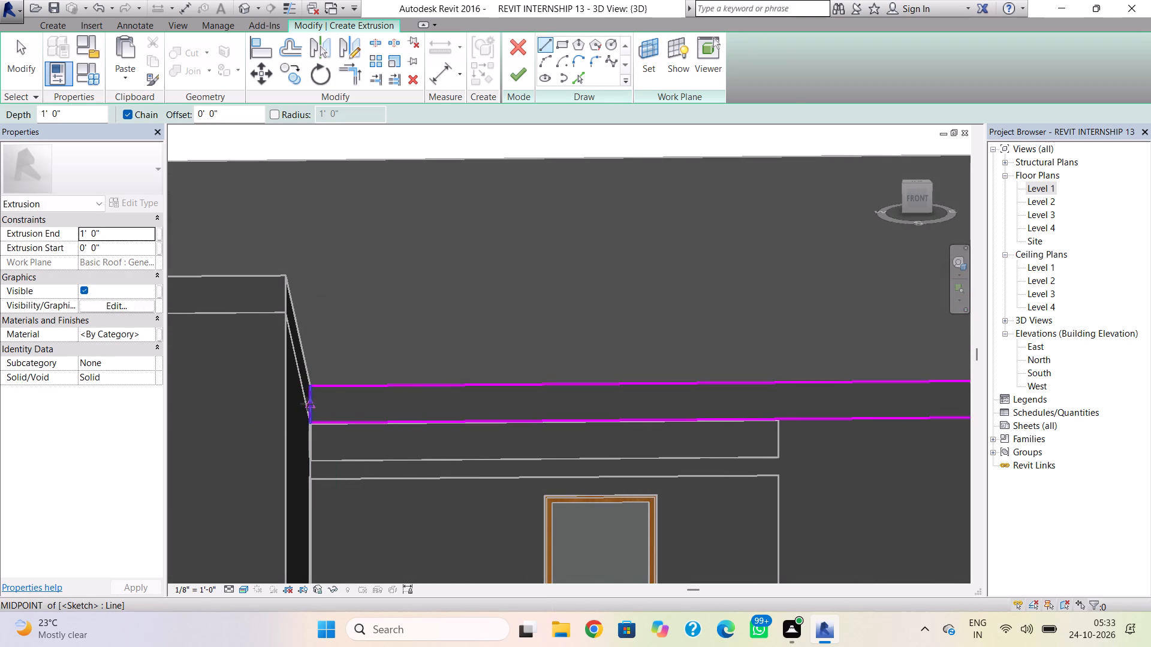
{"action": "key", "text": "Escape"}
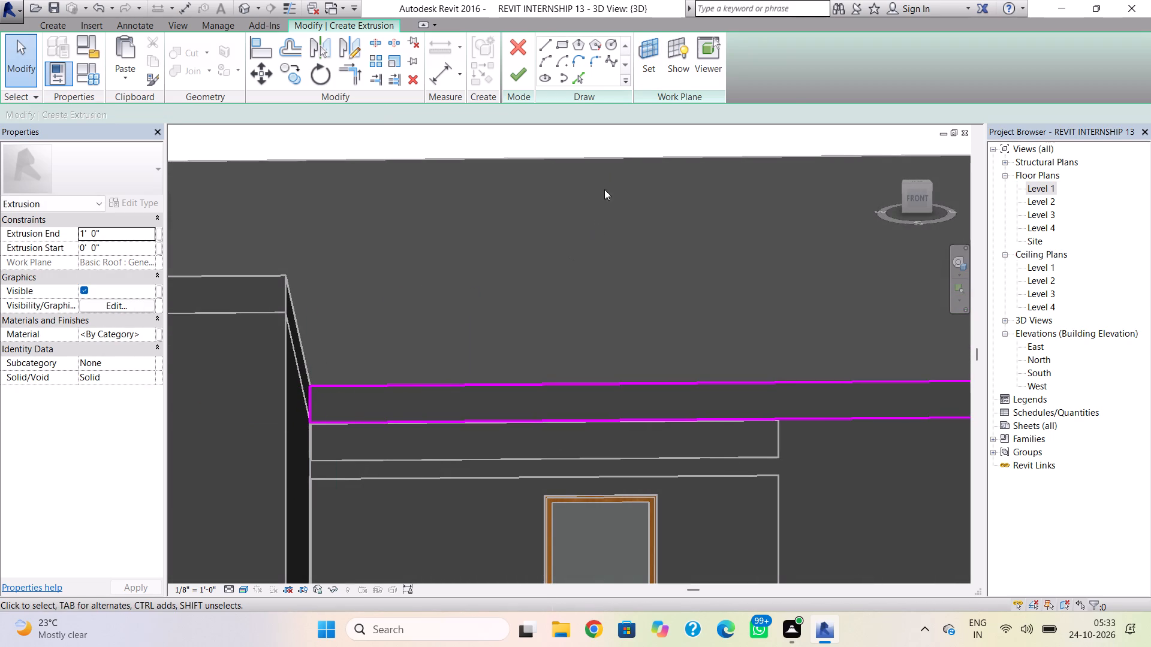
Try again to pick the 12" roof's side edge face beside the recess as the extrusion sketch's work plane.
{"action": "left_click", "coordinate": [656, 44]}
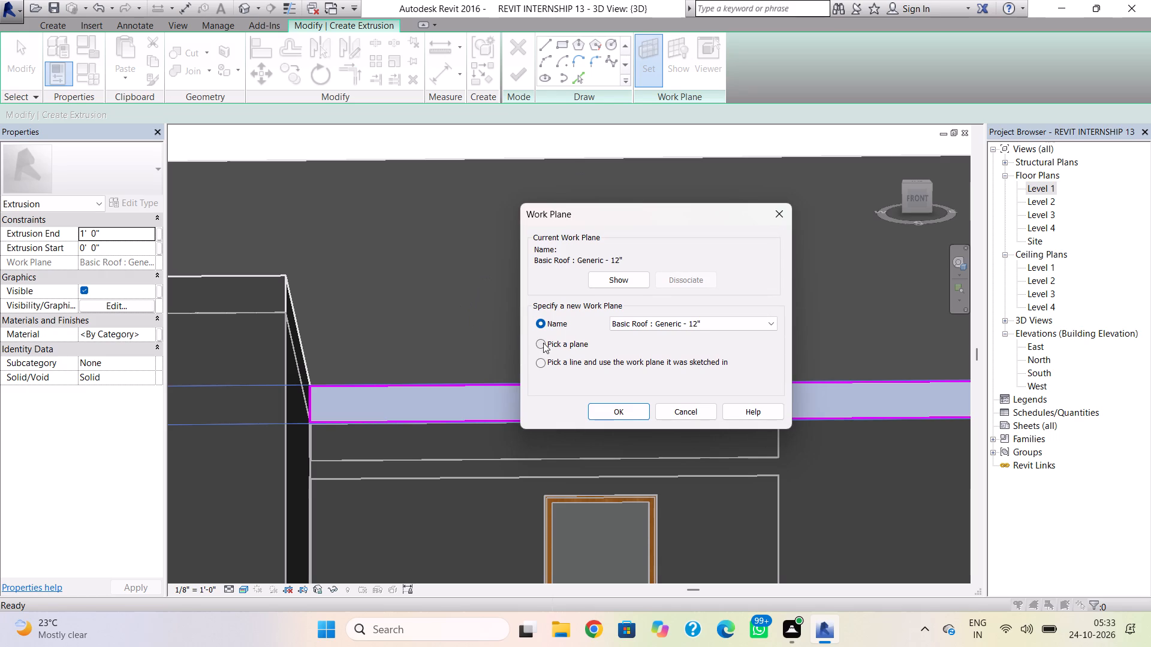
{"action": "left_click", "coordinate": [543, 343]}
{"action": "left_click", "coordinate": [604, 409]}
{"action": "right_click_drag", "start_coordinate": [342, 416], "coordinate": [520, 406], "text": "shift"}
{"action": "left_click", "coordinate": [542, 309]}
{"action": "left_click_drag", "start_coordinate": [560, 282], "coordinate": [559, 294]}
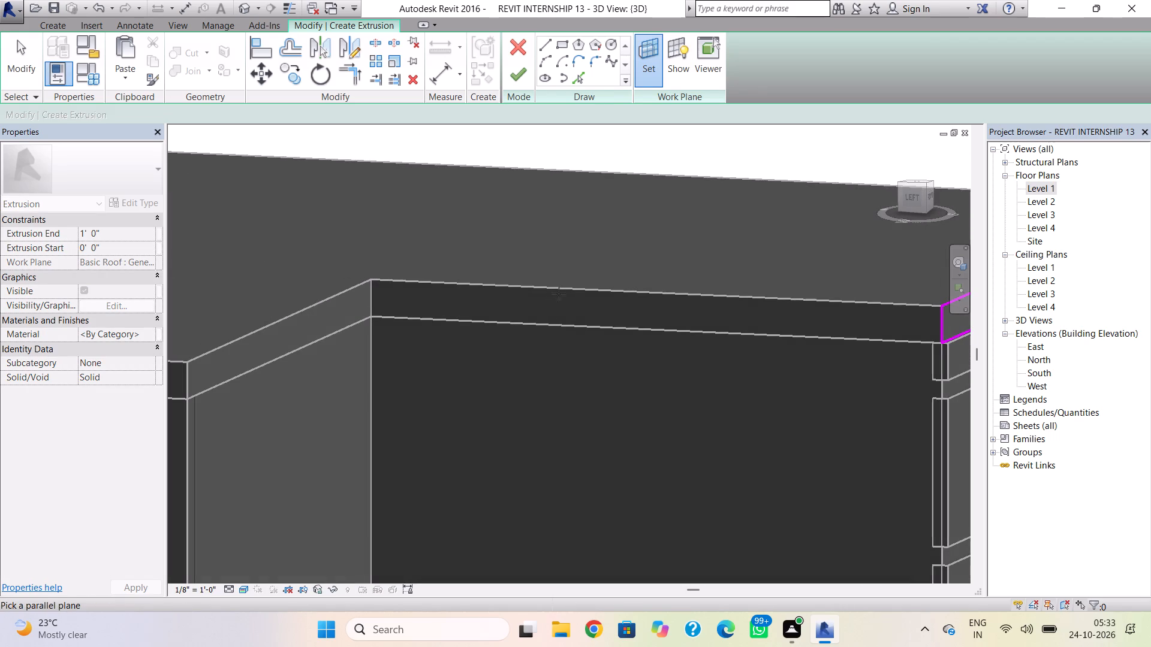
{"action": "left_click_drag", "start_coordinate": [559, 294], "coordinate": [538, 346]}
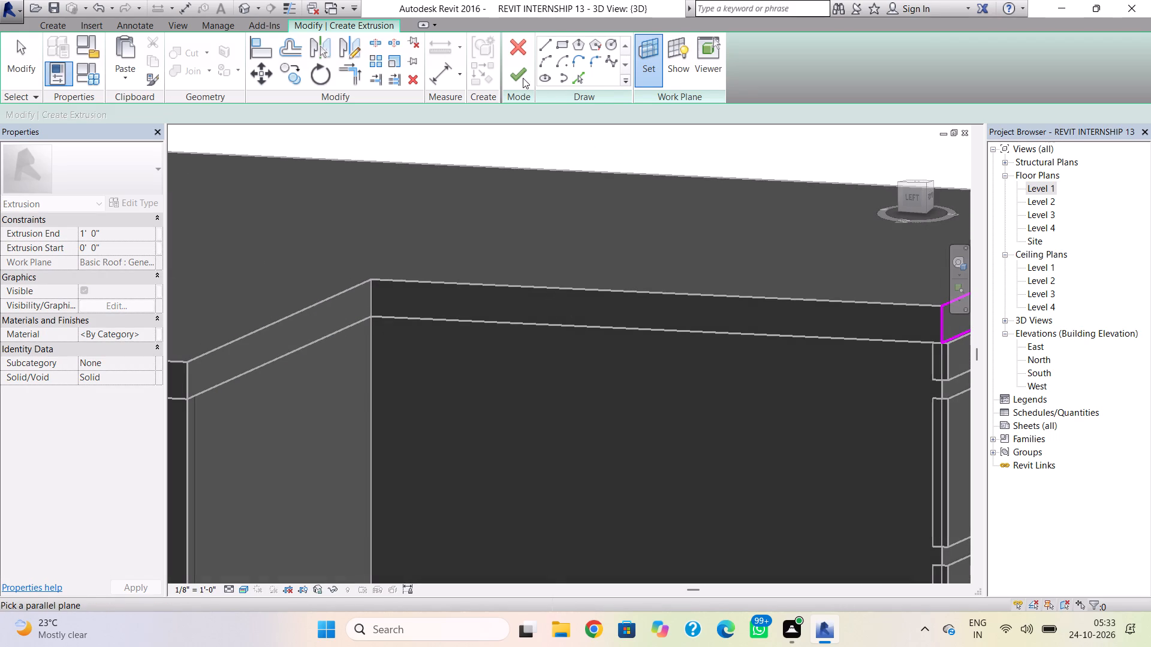
Finish the extrusion on the 12" roof's front edge face with a depth of 1' 0".
{"action": "left_click", "coordinate": [515, 79]}
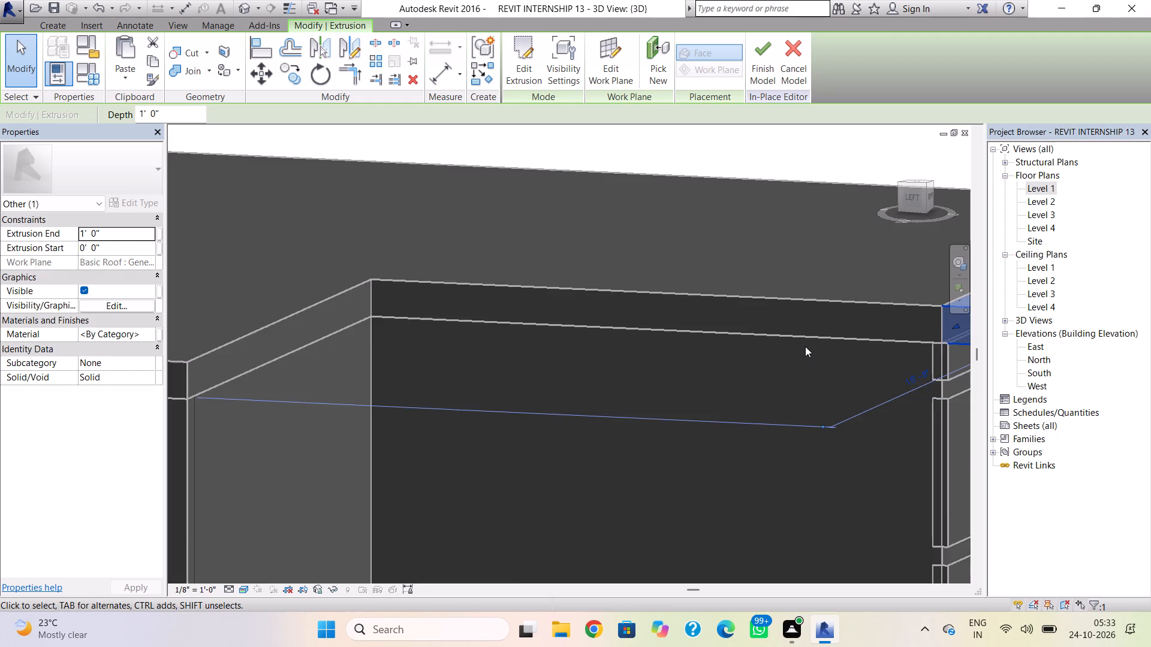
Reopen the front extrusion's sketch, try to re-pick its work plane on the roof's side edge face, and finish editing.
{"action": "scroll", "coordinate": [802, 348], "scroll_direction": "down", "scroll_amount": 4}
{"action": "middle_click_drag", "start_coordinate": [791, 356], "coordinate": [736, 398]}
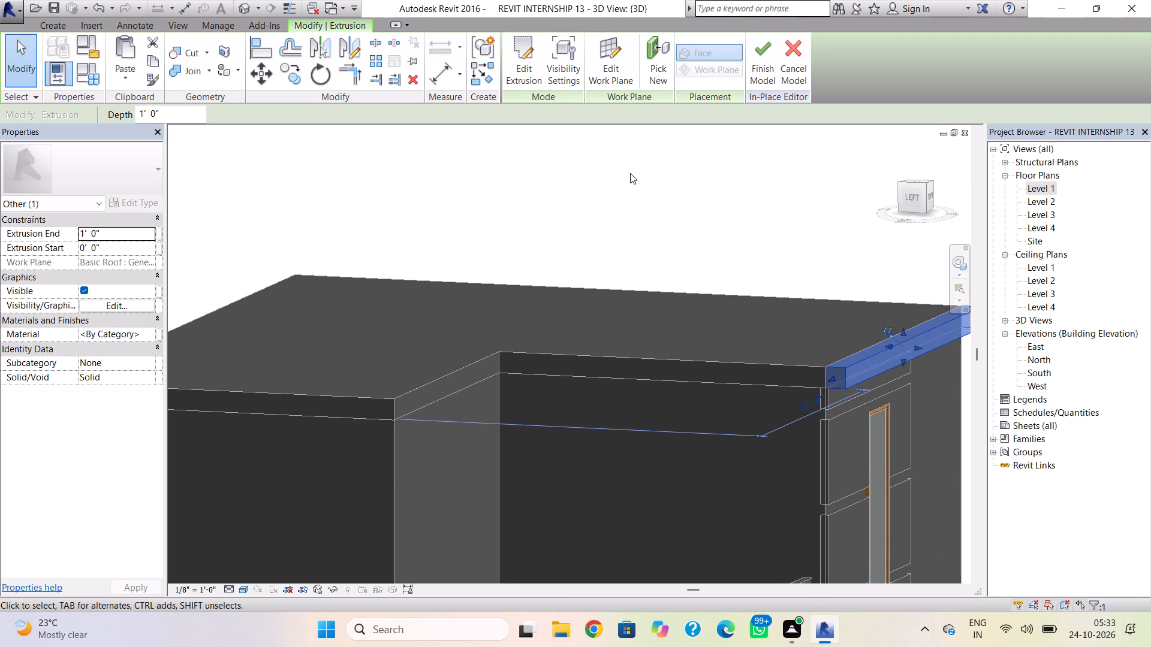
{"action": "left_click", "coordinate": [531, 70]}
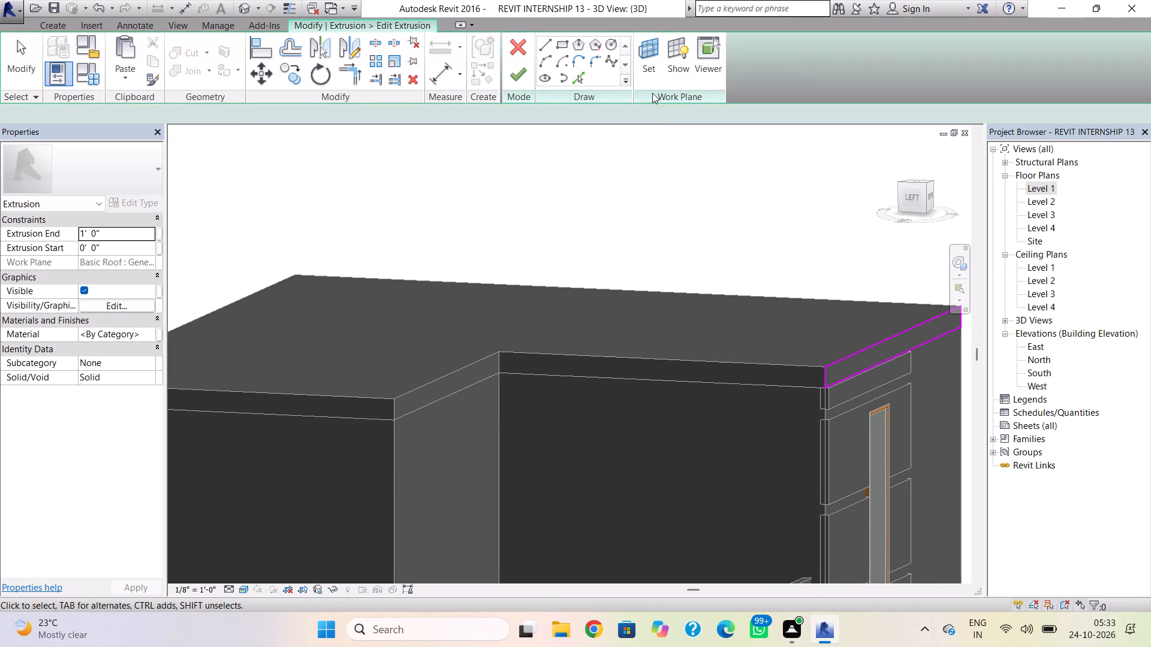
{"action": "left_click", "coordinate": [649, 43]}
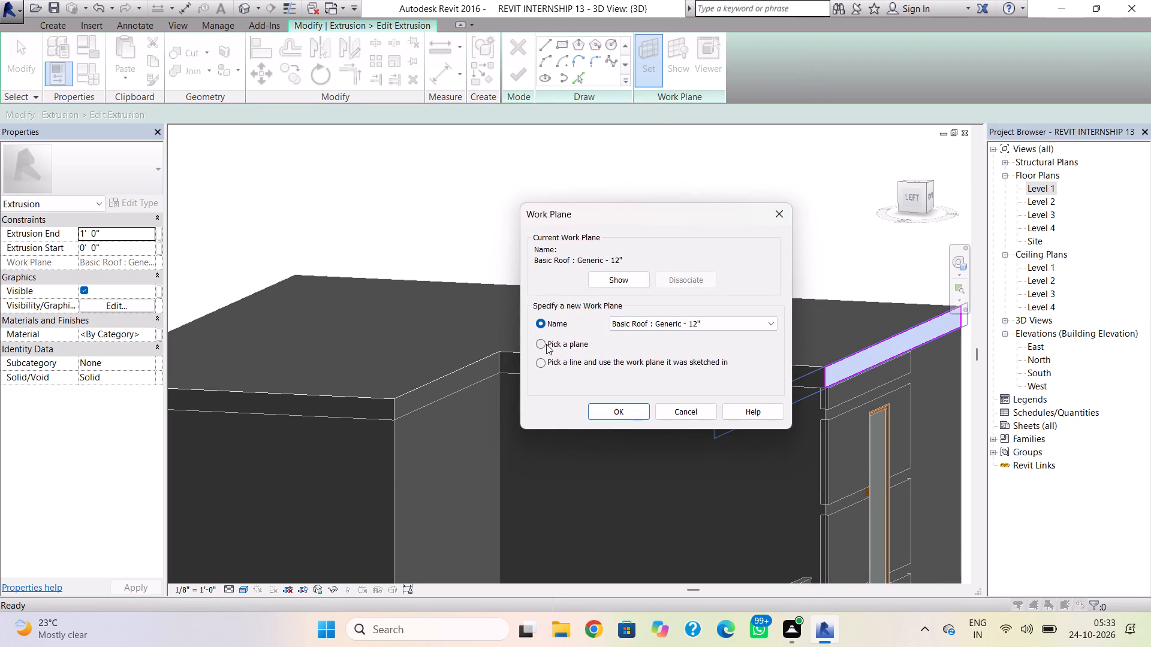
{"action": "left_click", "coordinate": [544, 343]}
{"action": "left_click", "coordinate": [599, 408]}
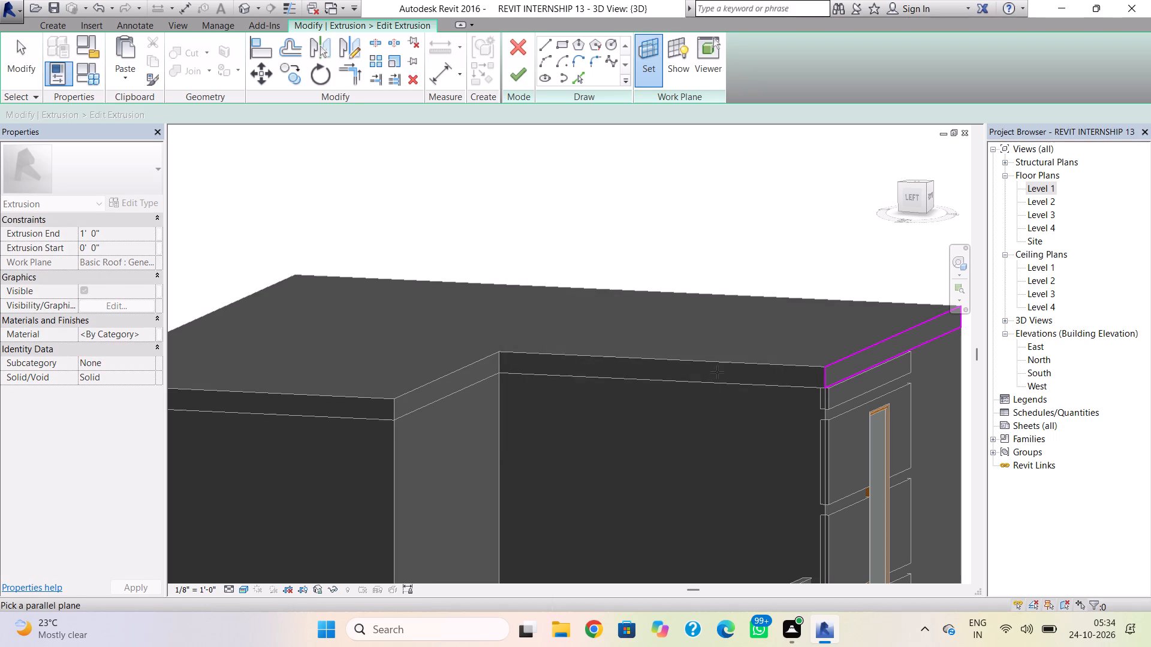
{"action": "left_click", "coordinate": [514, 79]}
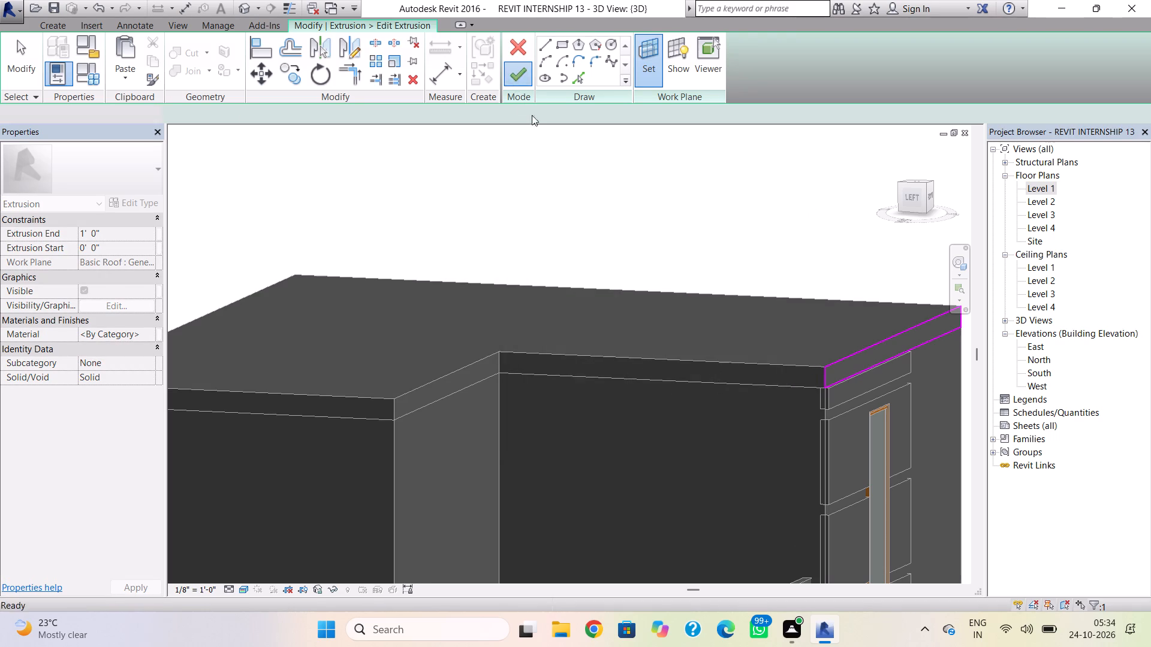
Set the in-place model's work plane by picking the 12" roof's side edge face between the front corner and the recess.
{"action": "left_click", "coordinate": [63, 23]}
{"action": "left_click", "coordinate": [887, 81]}
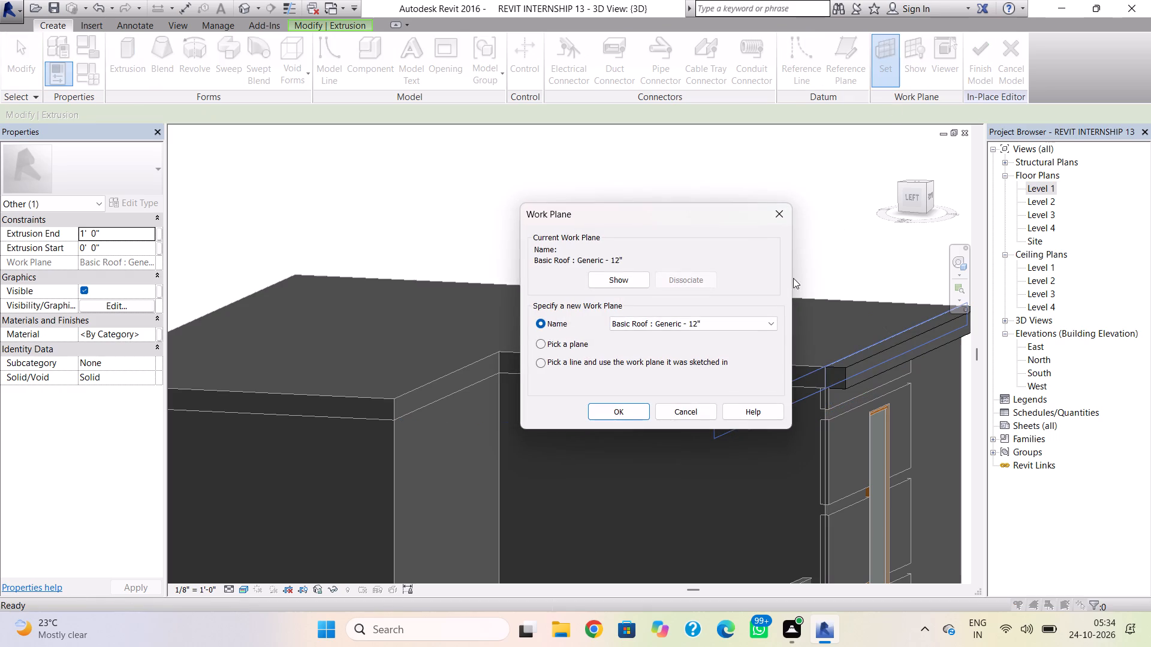
{"action": "left_click", "coordinate": [538, 343]}
{"action": "left_click", "coordinate": [610, 417]}
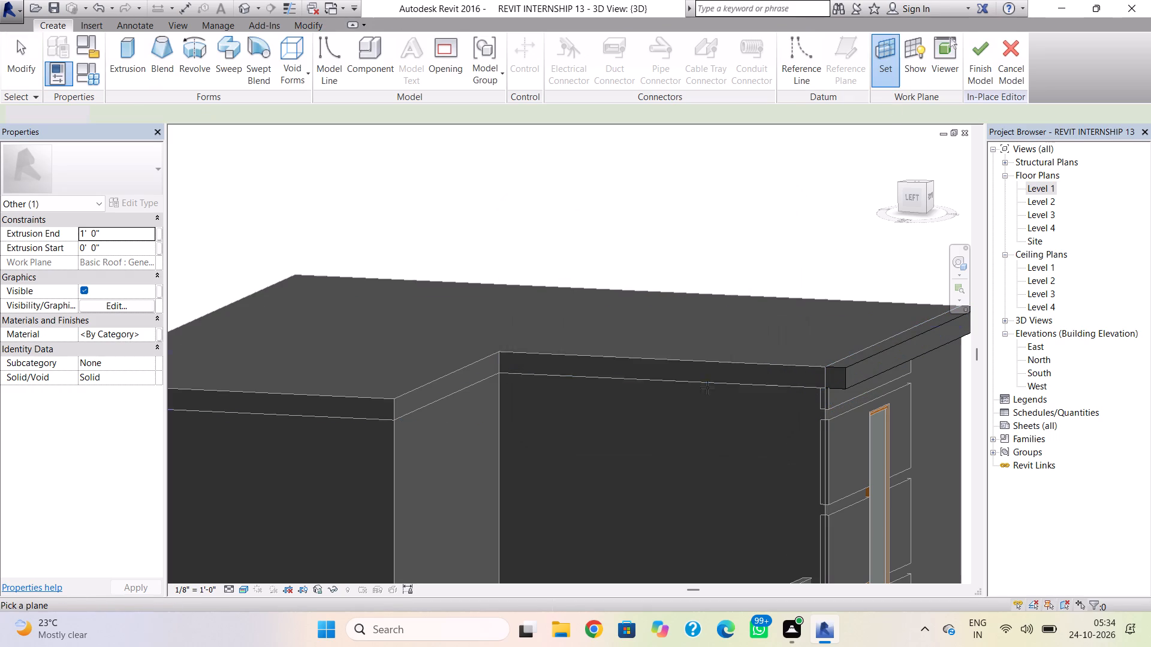
{"action": "left_click", "coordinate": [740, 382]}
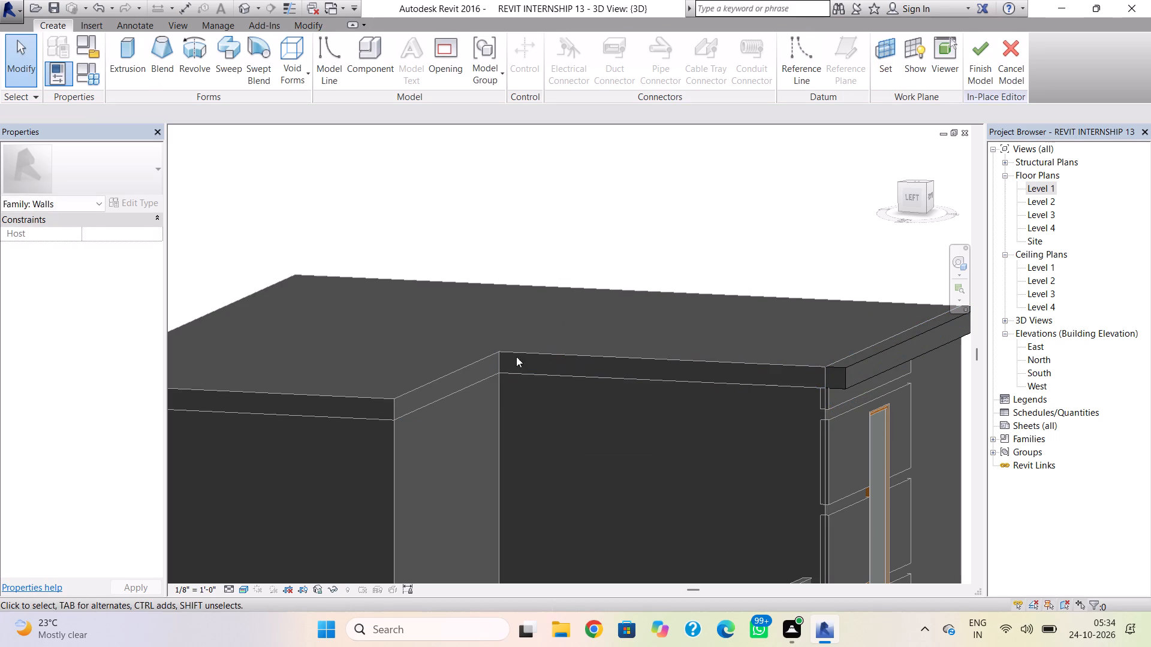
Extrude a closed rectangle 1' 0" deep, tracing the 12" roof's side edge face from the front corner to the recess's inner corner.
{"action": "left_click", "coordinate": [134, 59]}
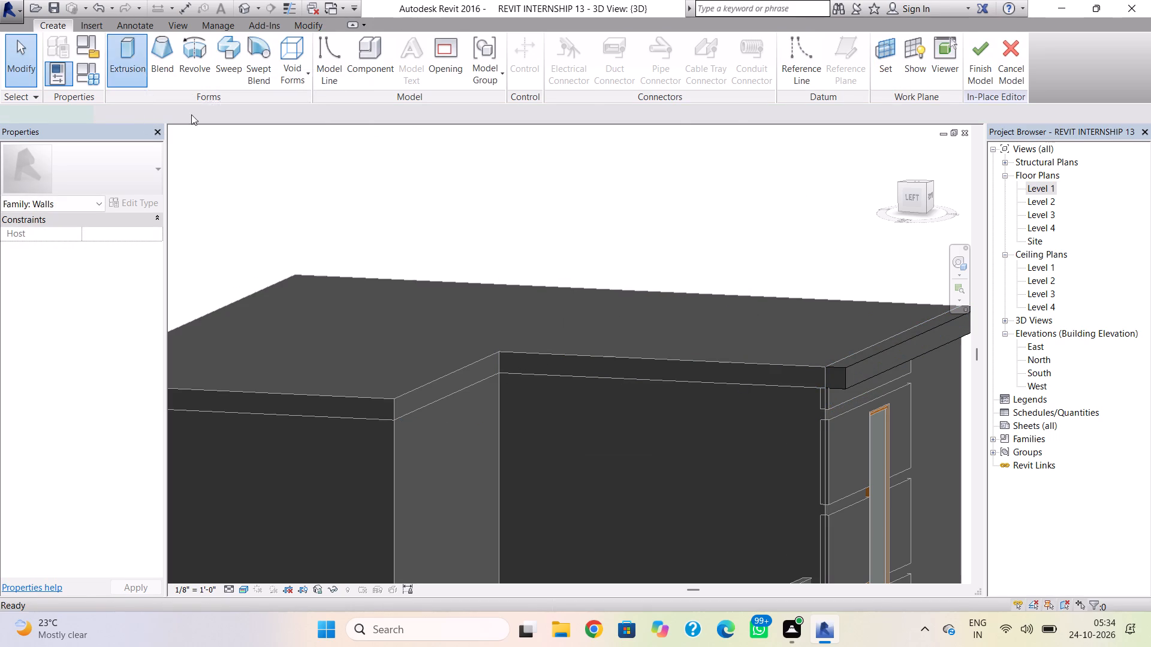
{"action": "left_click", "coordinate": [822, 370]}
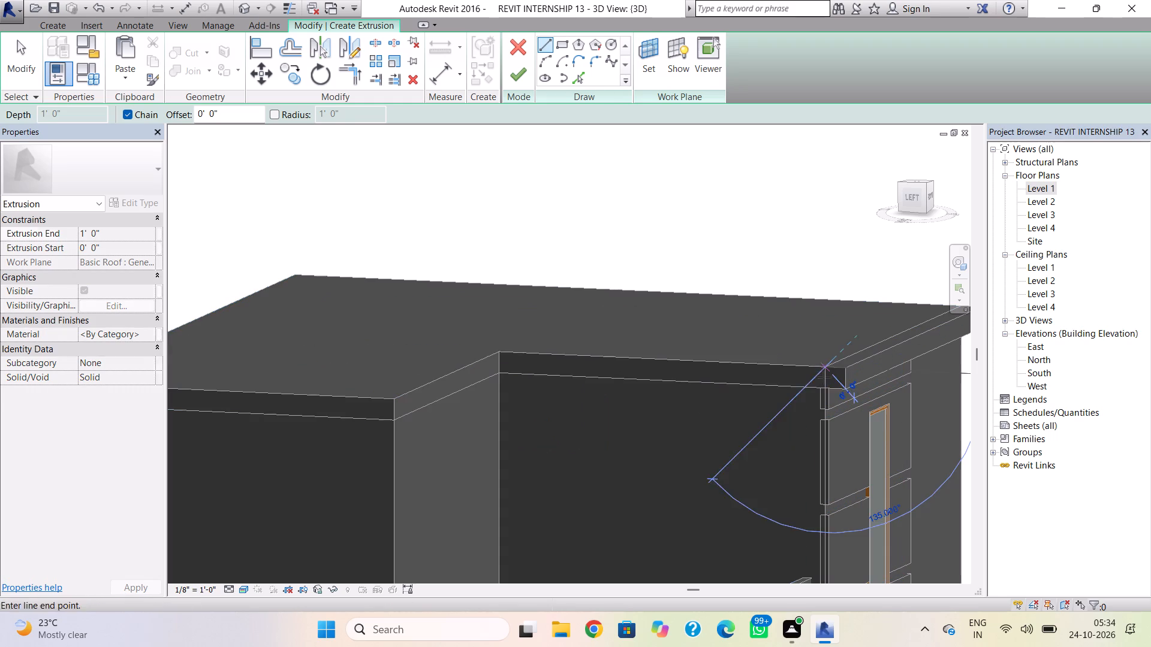
{"action": "left_click", "coordinate": [827, 391]}
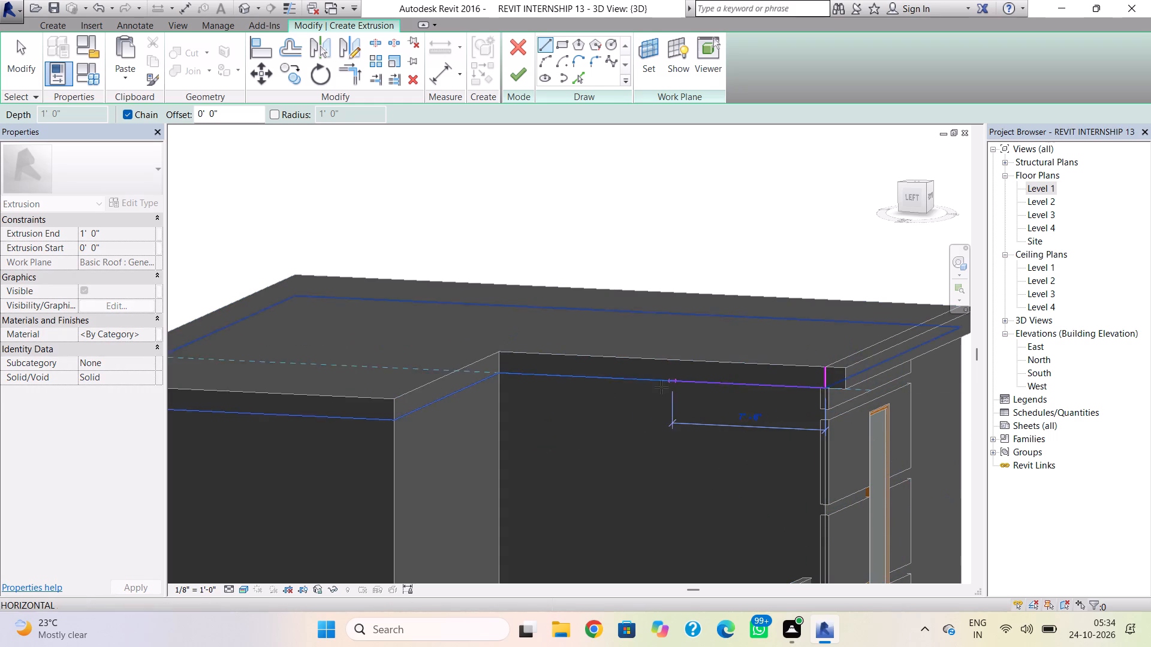
{"action": "left_click", "coordinate": [500, 372]}
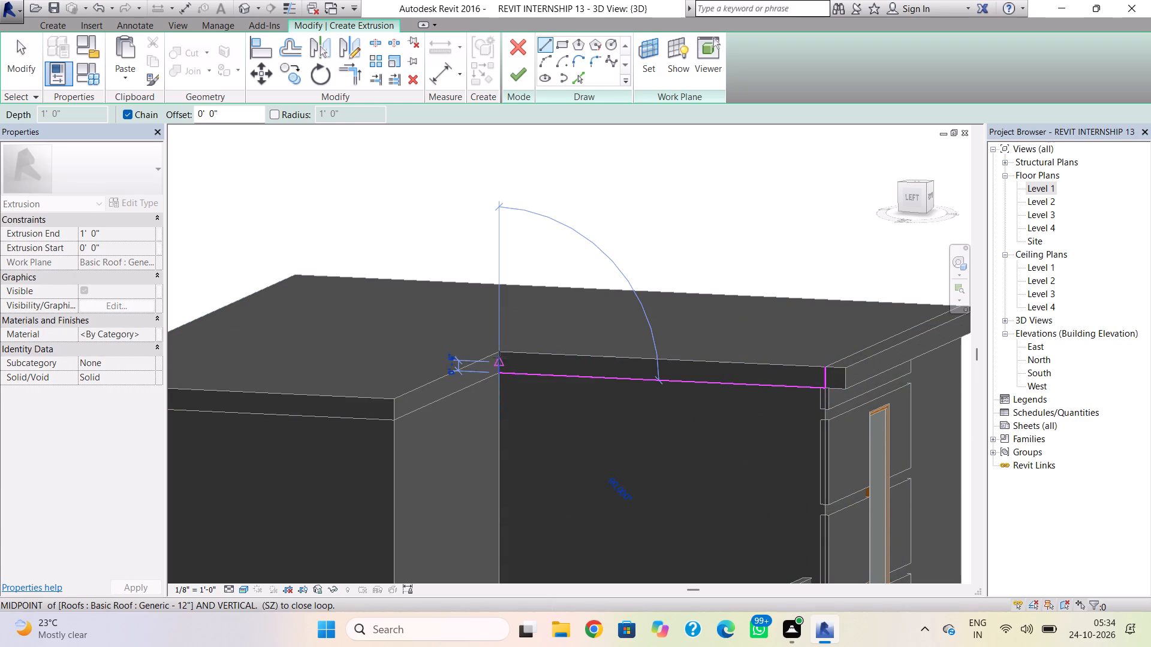
{"action": "left_click", "coordinate": [499, 355]}
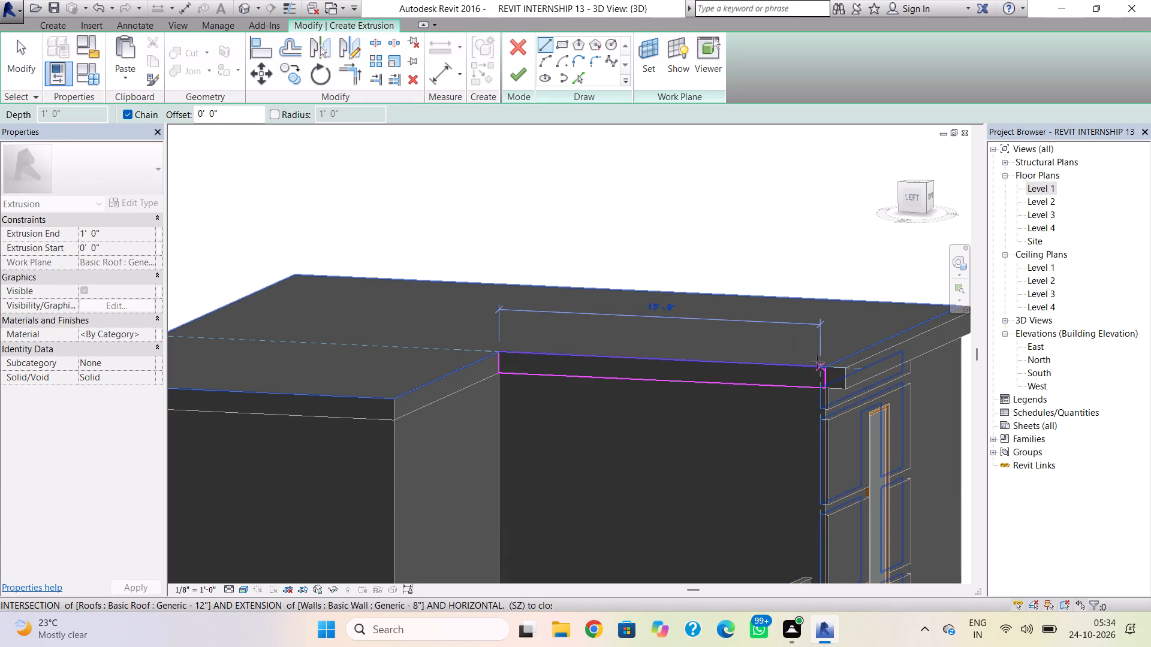
{"action": "left_click", "coordinate": [822, 366]}
{"action": "key", "text": "Escape"}
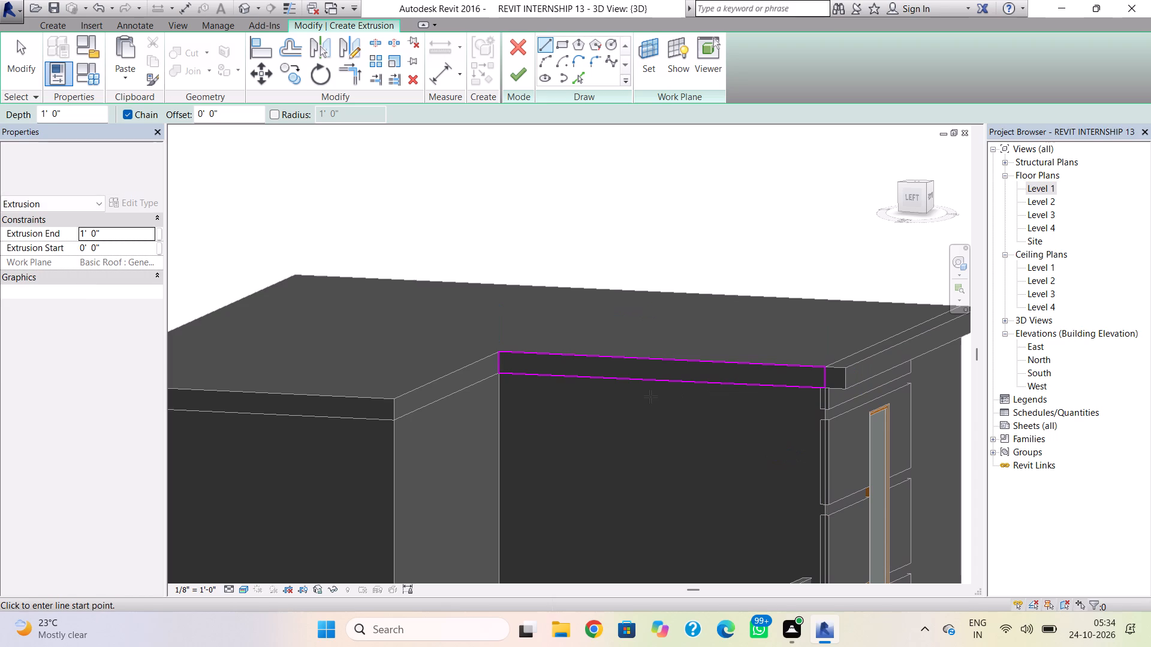
{"action": "left_click", "coordinate": [516, 76]}
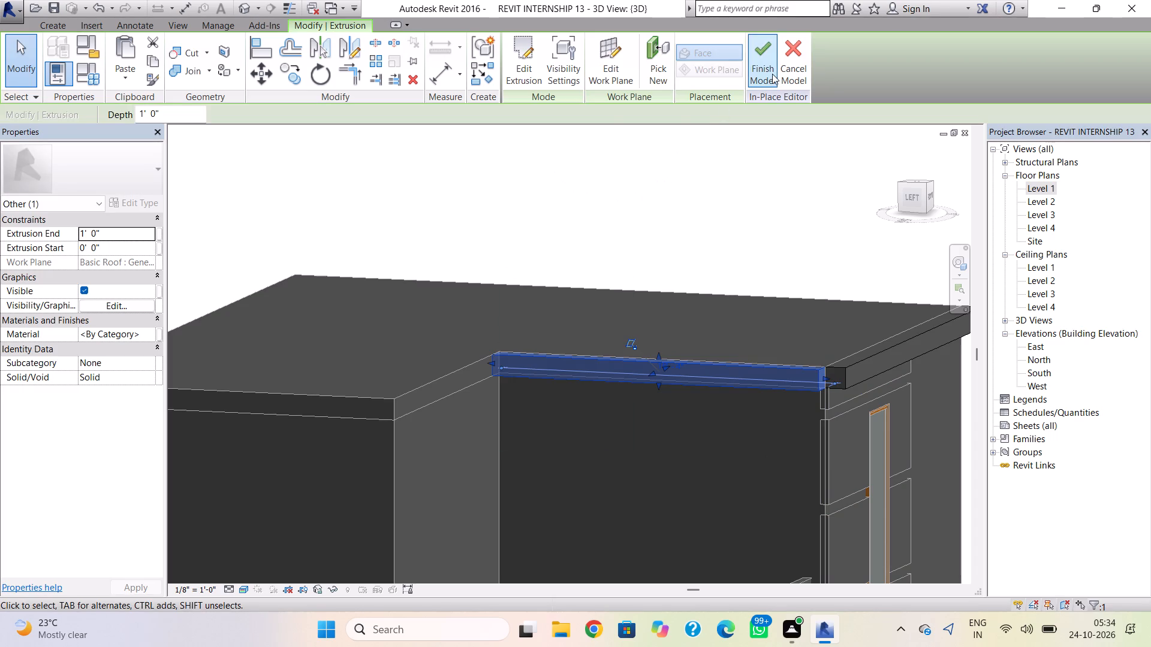
Set the in-place model's work plane by picking the 12" roof's front-facing edge face at the back of the recess.
{"action": "left_click", "coordinate": [59, 22]}
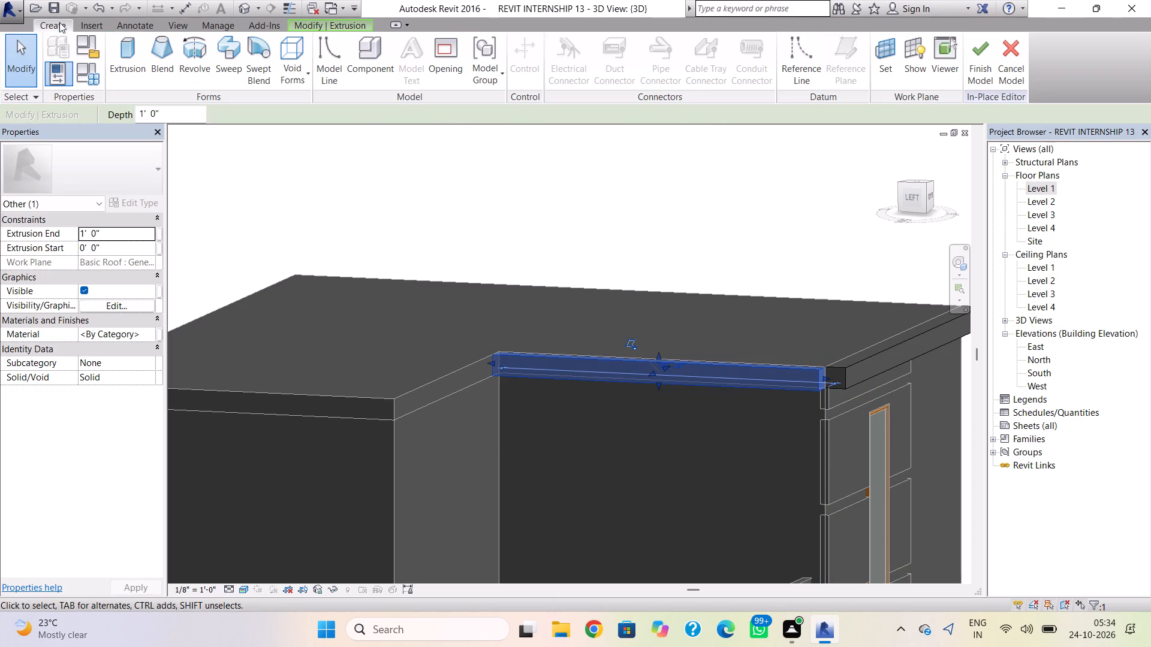
{"action": "left_click", "coordinate": [889, 44]}
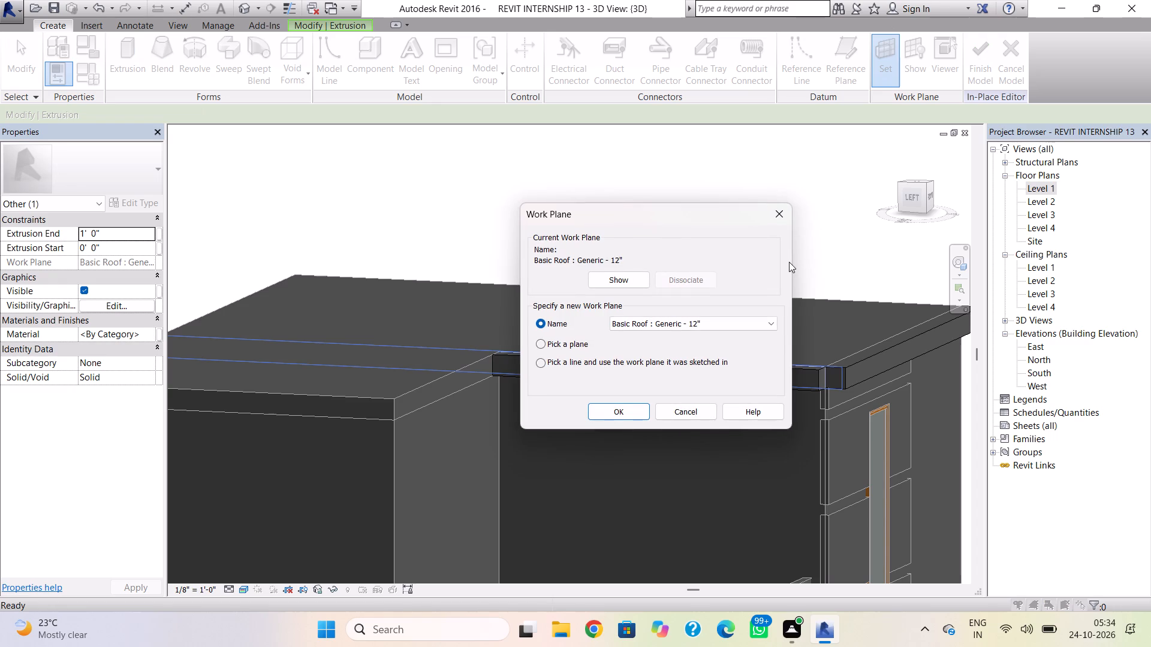
{"action": "left_click", "coordinate": [539, 343]}
{"action": "left_click", "coordinate": [619, 411]}
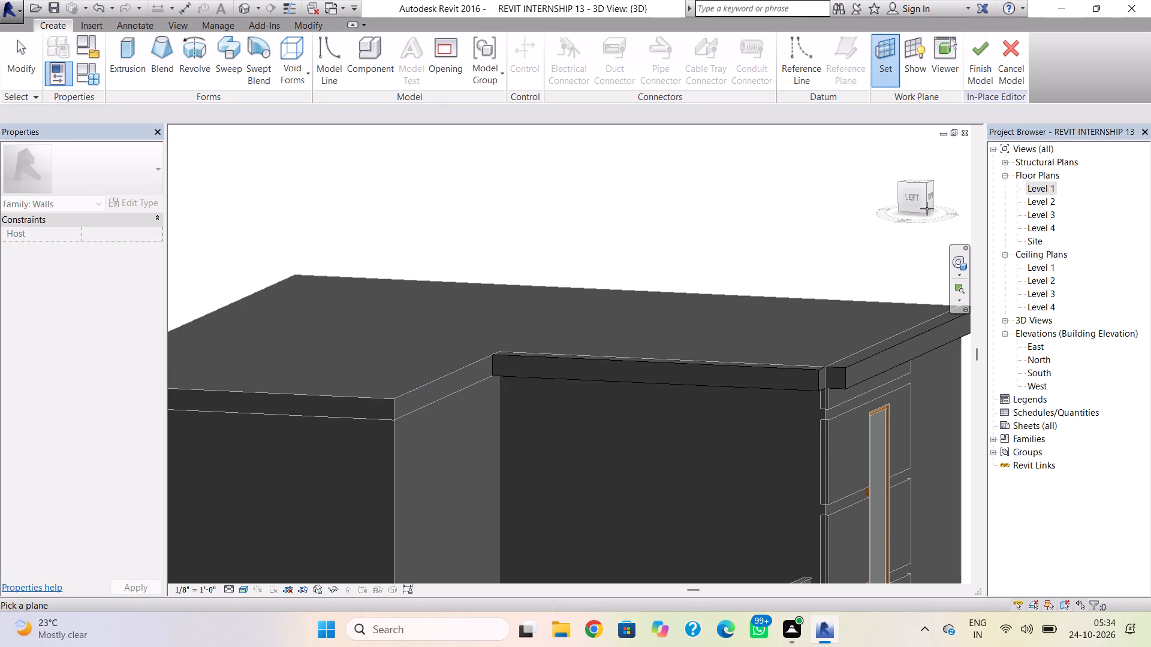
{"action": "right_click_drag", "start_coordinate": [913, 218], "coordinate": [766, 239], "text": "shift"}
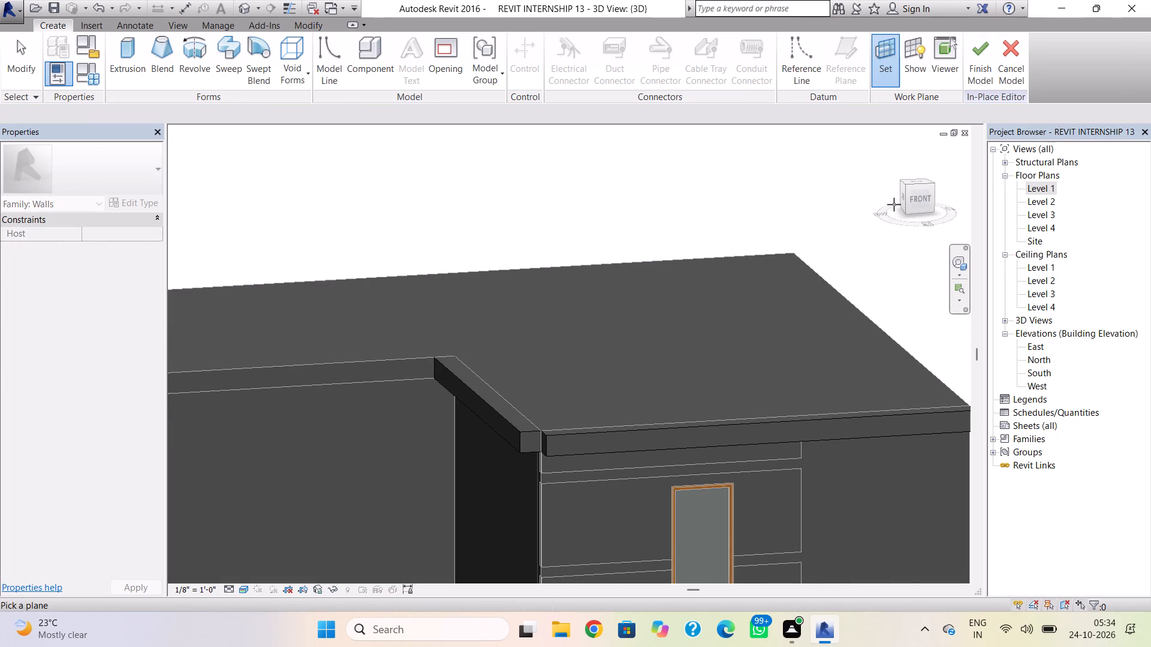
{"action": "scroll", "coordinate": [692, 294], "scroll_direction": "down", "scroll_amount": 2}
{"action": "middle_click", "coordinate": [692, 304]}
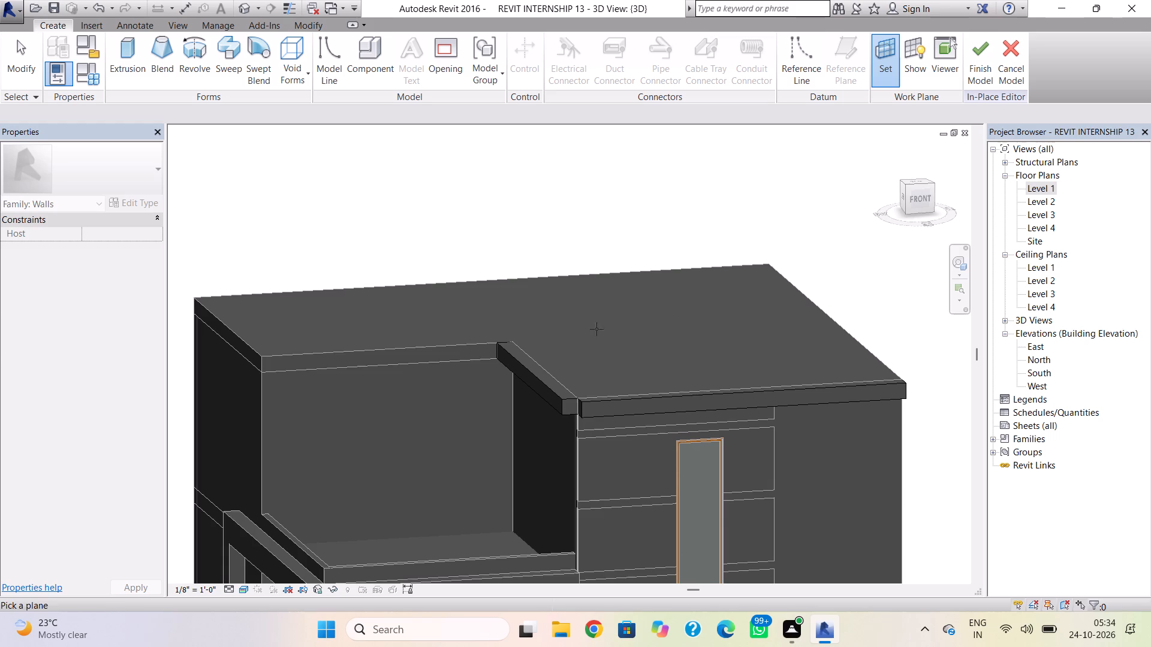
{"action": "right_click_drag", "start_coordinate": [402, 354], "coordinate": [387, 340], "text": "shift"}
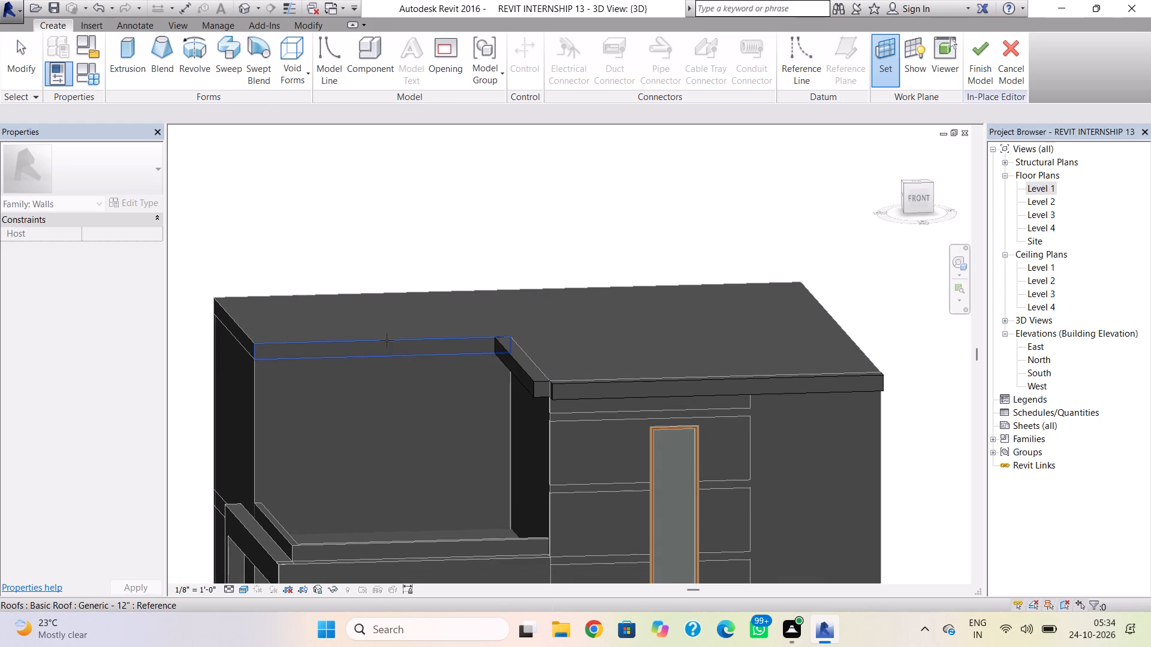
{"action": "left_click", "coordinate": [387, 340]}
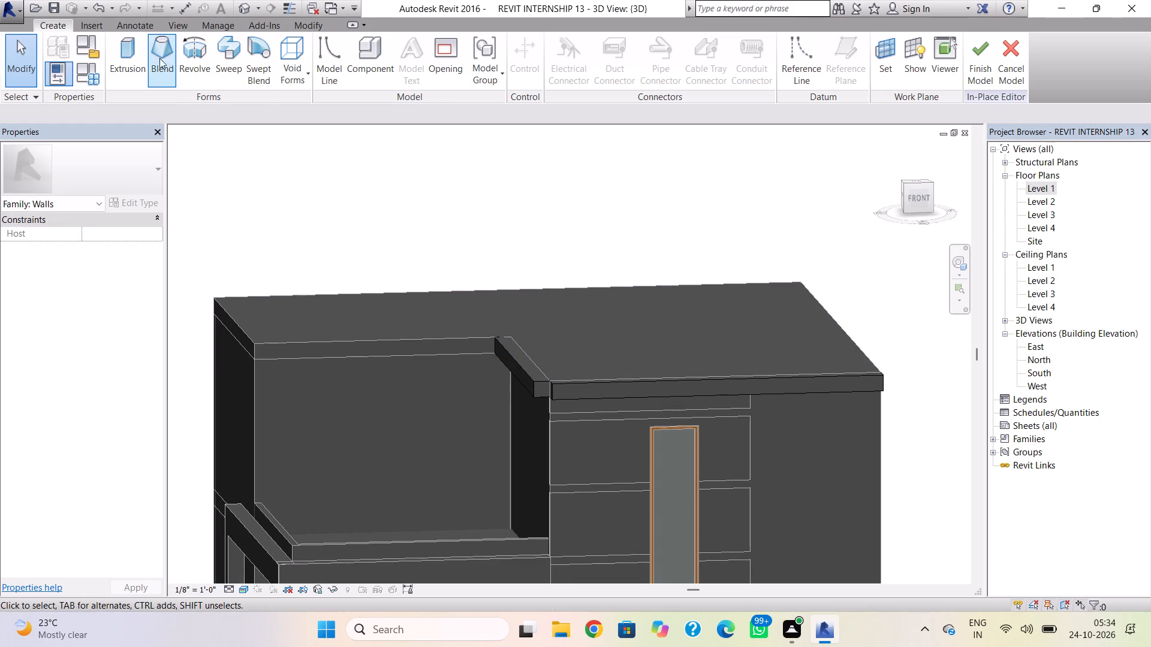
Extrude a closed rectangle 1' 0" deep, tracing the recess's front-facing roof edge from the outer corner to the inner corner.
{"action": "left_click", "coordinate": [125, 54]}
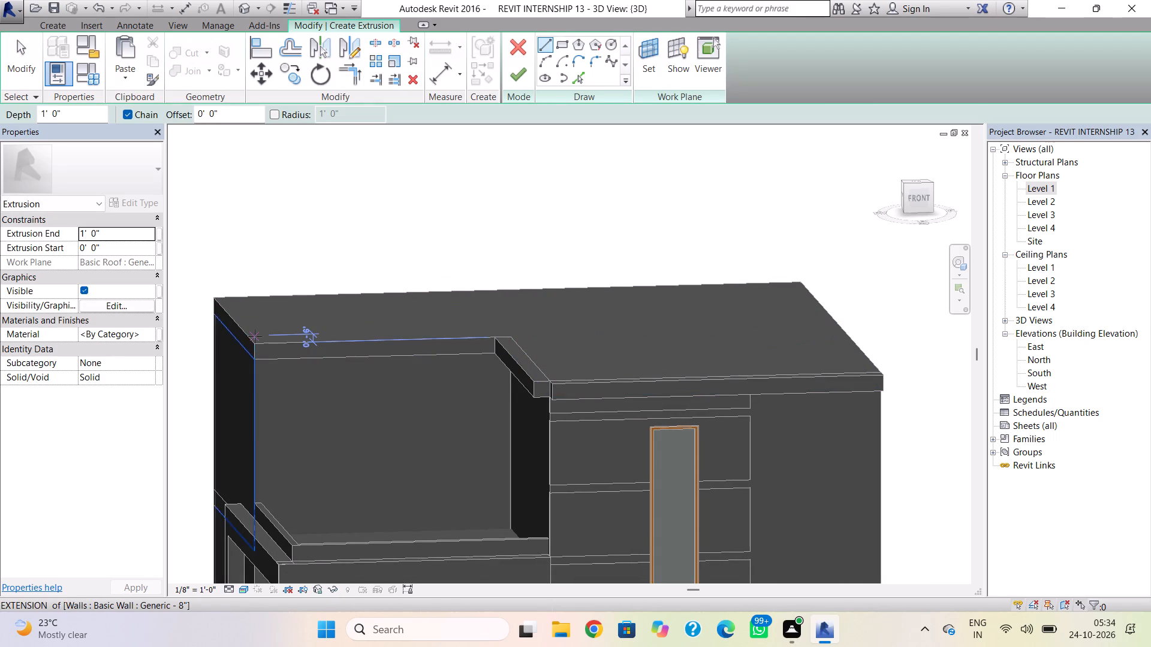
{"action": "left_click", "coordinate": [258, 341]}
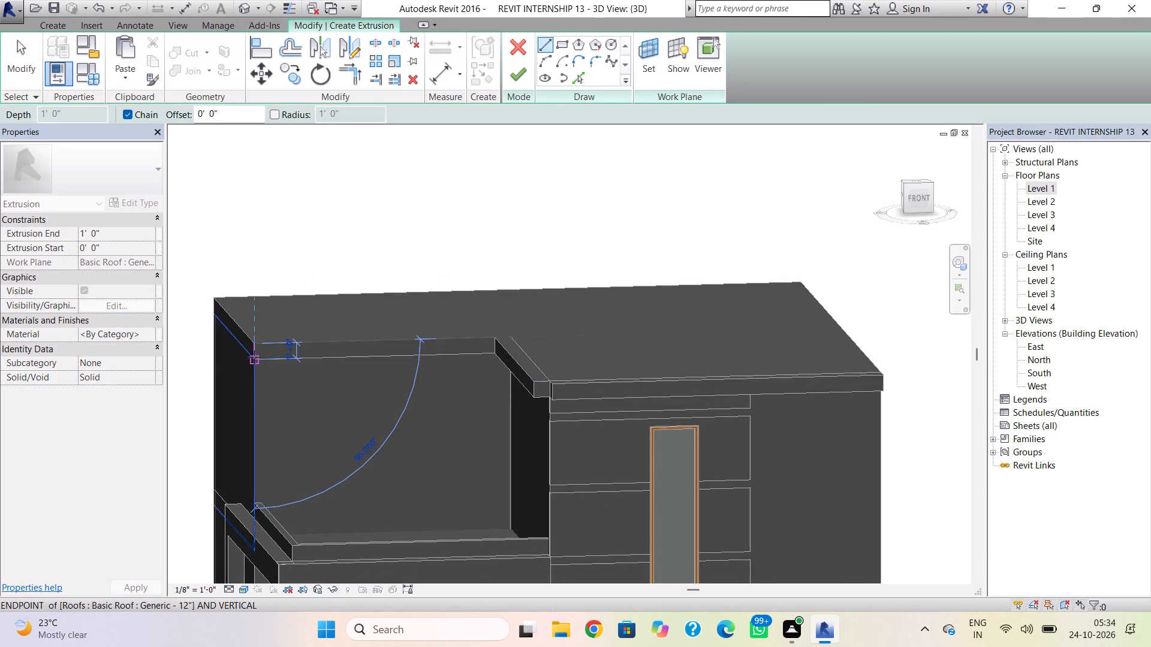
{"action": "left_click", "coordinate": [254, 357]}
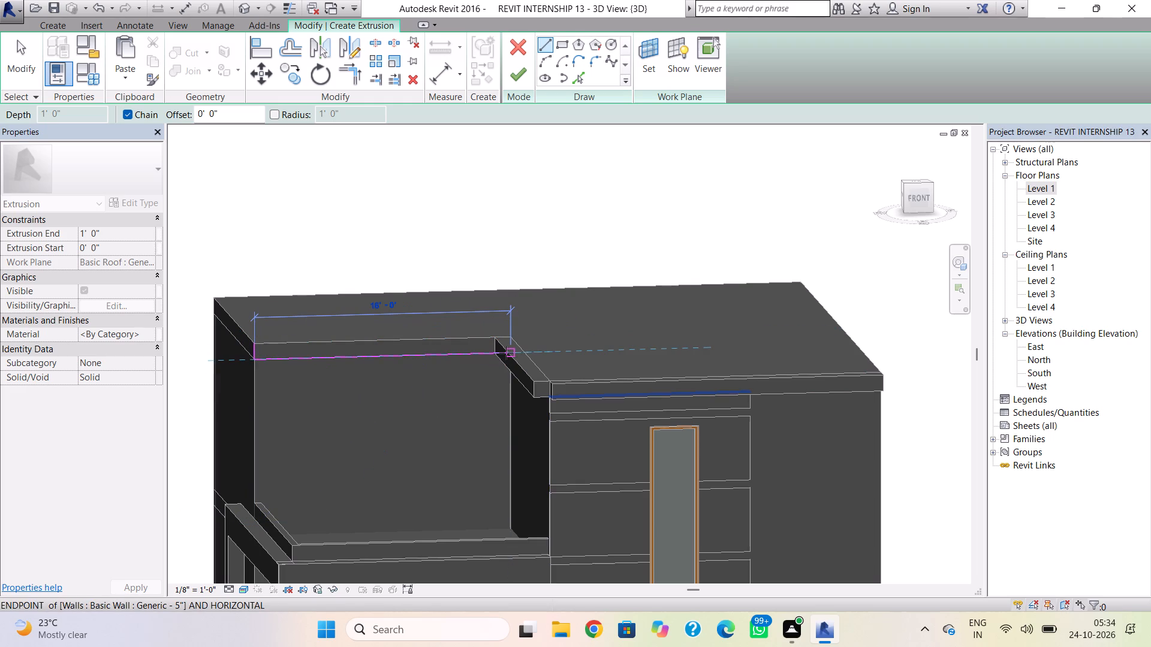
{"action": "left_click", "coordinate": [508, 352]}
{"action": "left_click", "coordinate": [510, 336]}
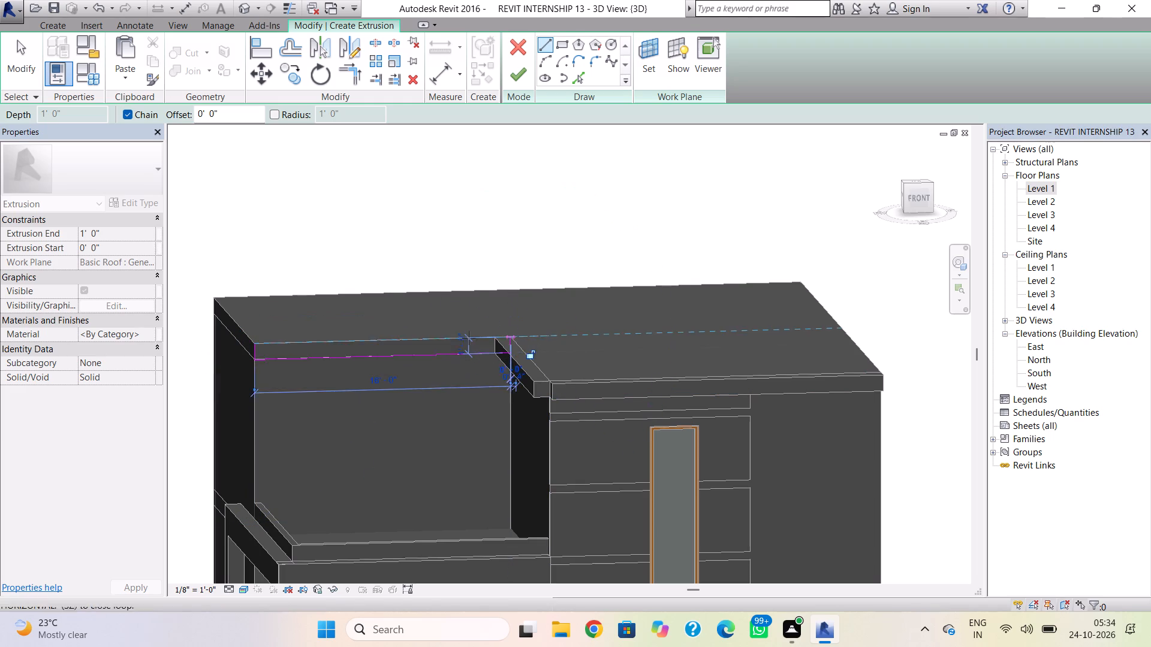
{"action": "left_click", "coordinate": [253, 342]}
{"action": "key", "text": "Escape"}
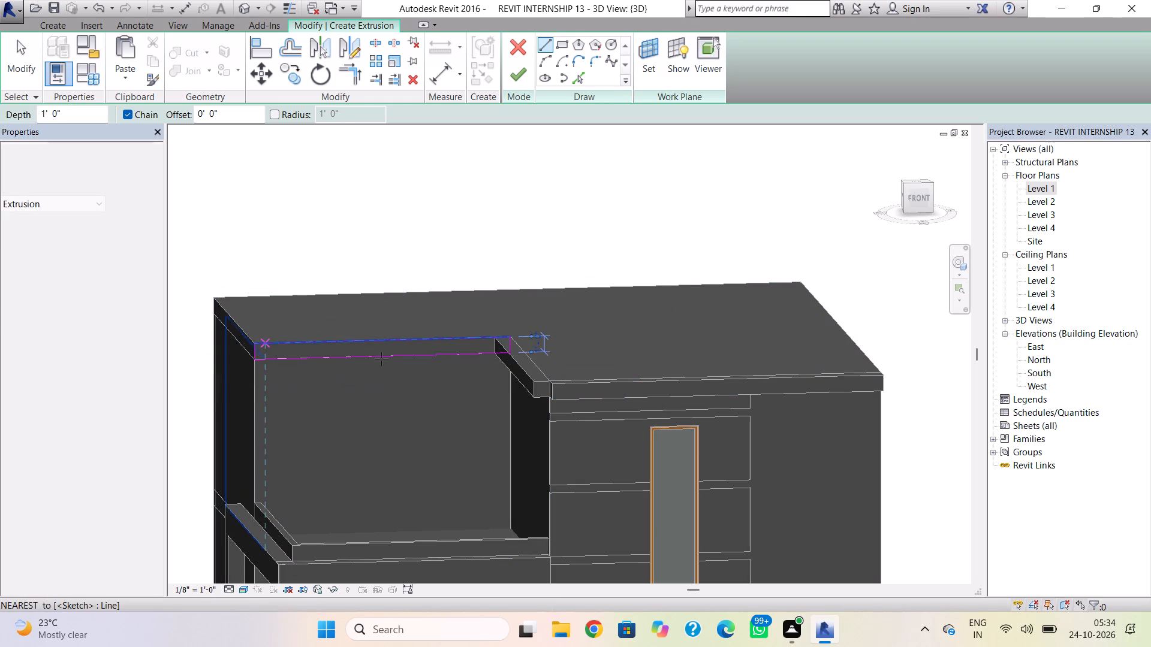
{"action": "left_click", "coordinate": [525, 69]}
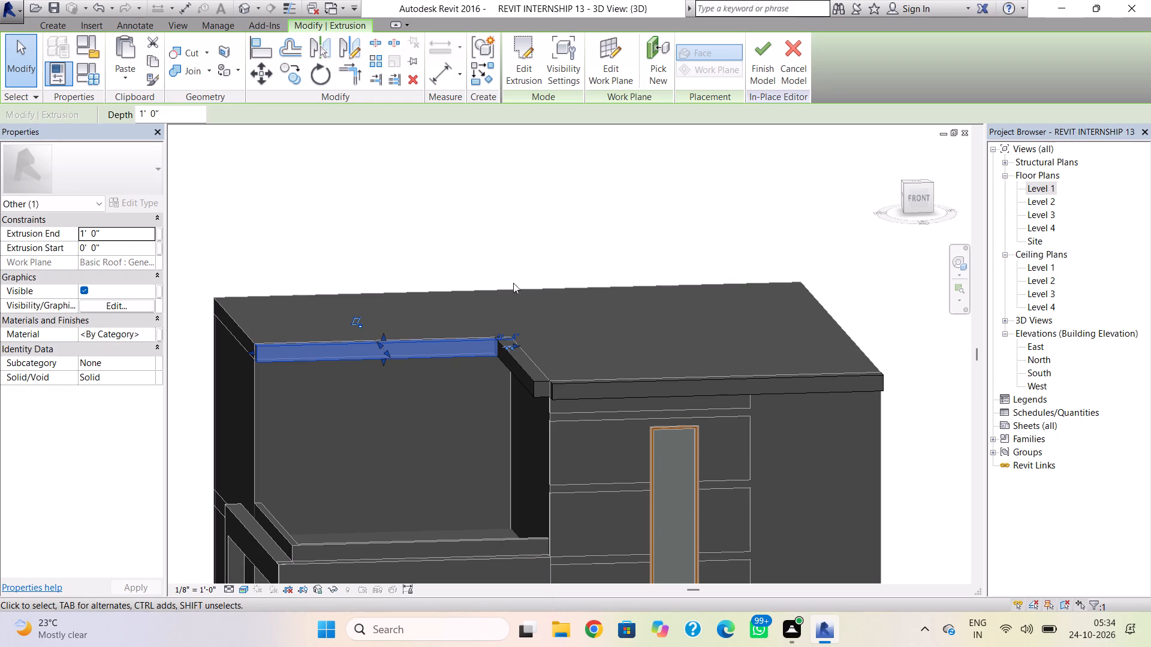
Set the work plane by picking the 12" roof's outer side edge face behind the recess.
{"action": "right_click_drag", "start_coordinate": [369, 409], "coordinate": [555, 408], "text": "shift"}
{"action": "right_click_drag", "start_coordinate": [451, 424], "coordinate": [472, 406], "text": "shift"}
{"action": "scroll", "coordinate": [468, 409], "scroll_direction": "down", "scroll_amount": 3}
{"action": "middle_click_drag", "start_coordinate": [469, 410], "coordinate": [491, 382]}
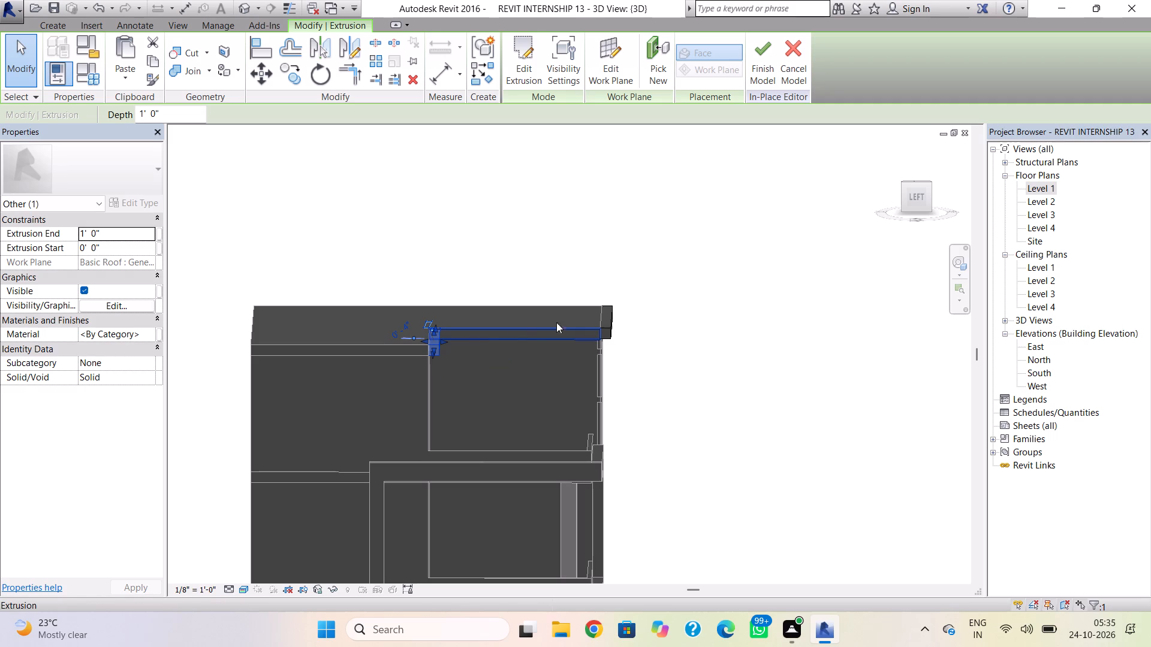
{"action": "left_click", "coordinate": [49, 29]}
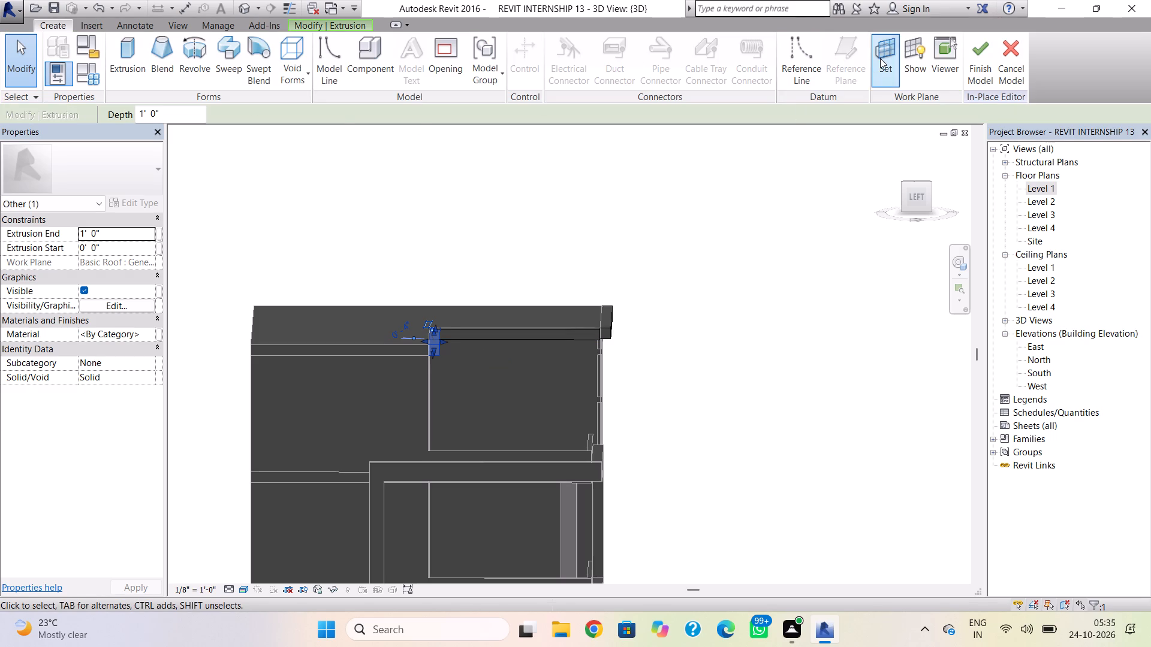
{"action": "left_click", "coordinate": [880, 58]}
{"action": "left_click", "coordinate": [543, 343]}
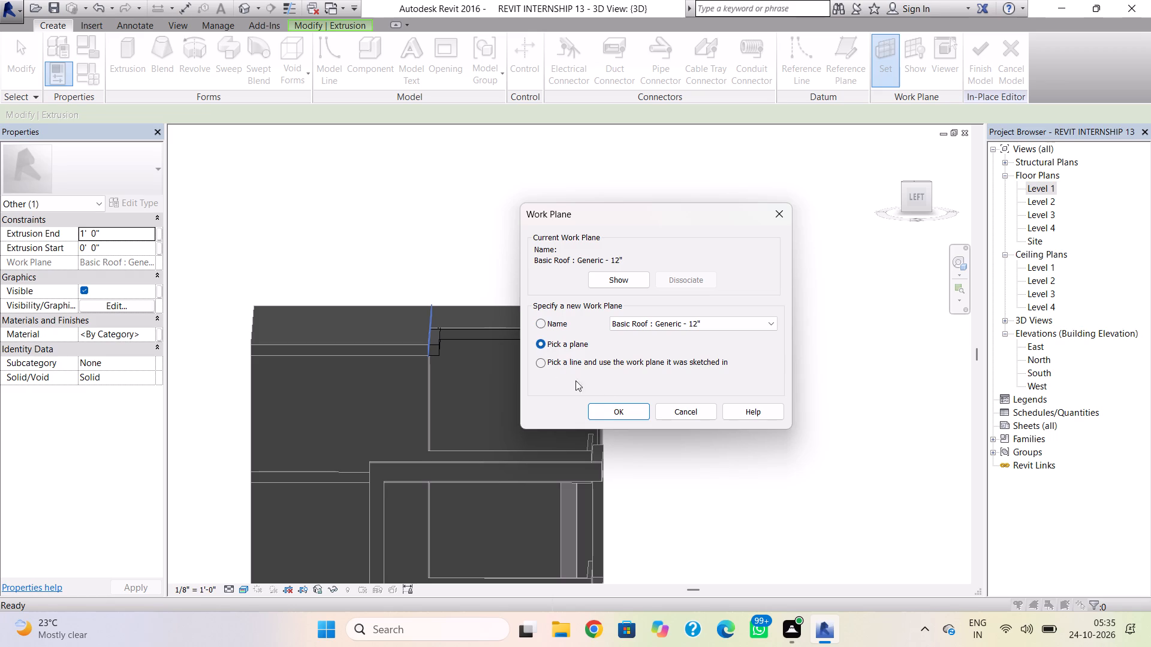
{"action": "left_click", "coordinate": [611, 406]}
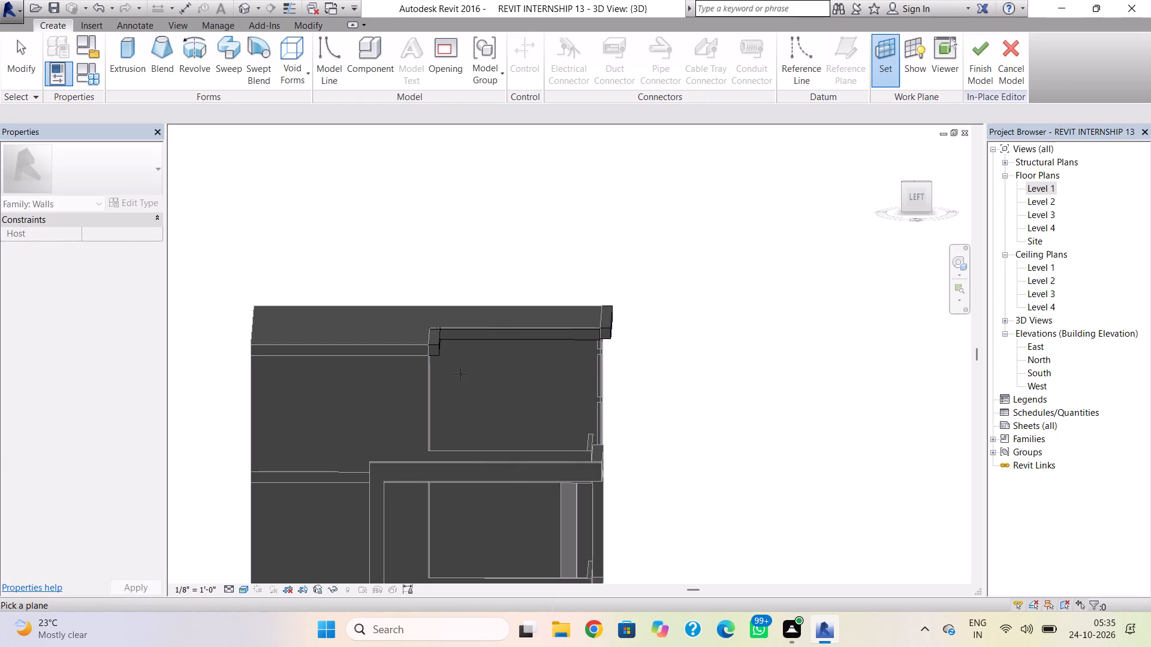
{"action": "left_click", "coordinate": [409, 353]}
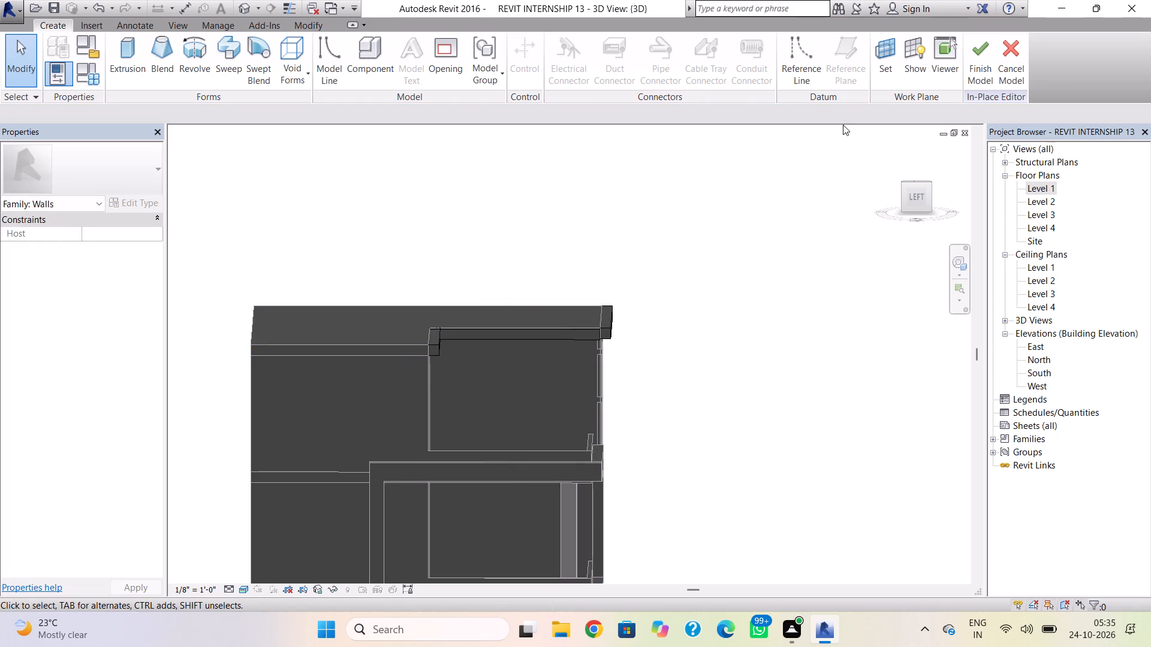
Start an extrusion and sketch the bracket's outer outline back along the roof's top edge, down the side wall, and across to the balcony frame.
{"action": "left_click", "coordinate": [131, 71]}
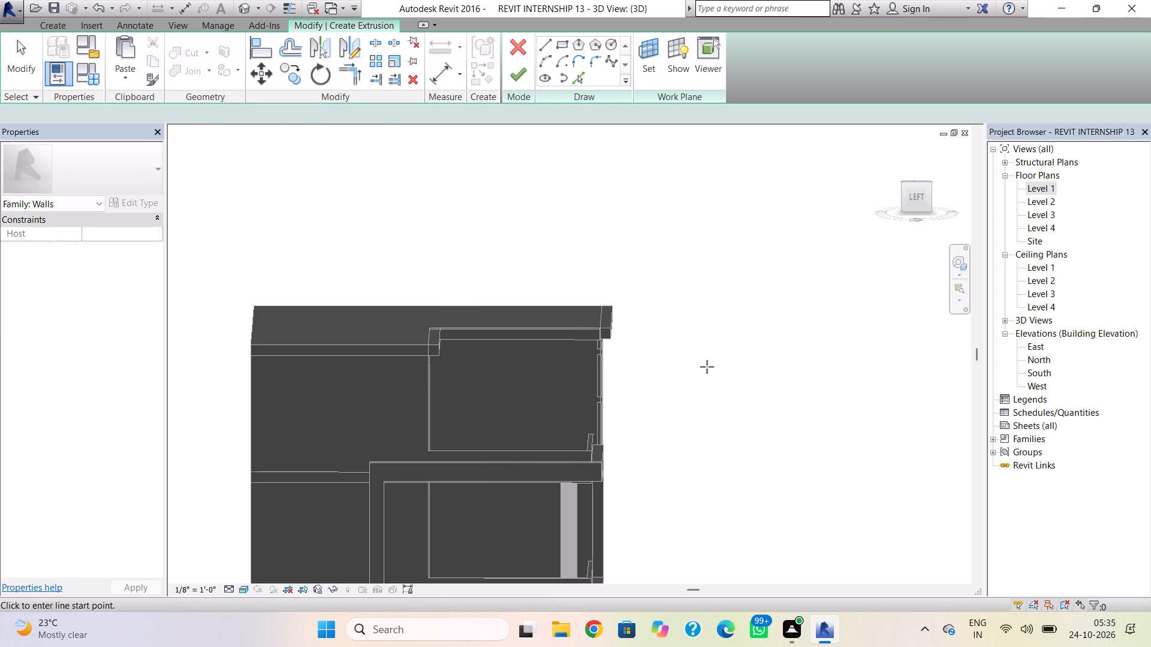
{"action": "right_click_drag", "start_coordinate": [667, 373], "coordinate": [668, 344], "text": "shift"}
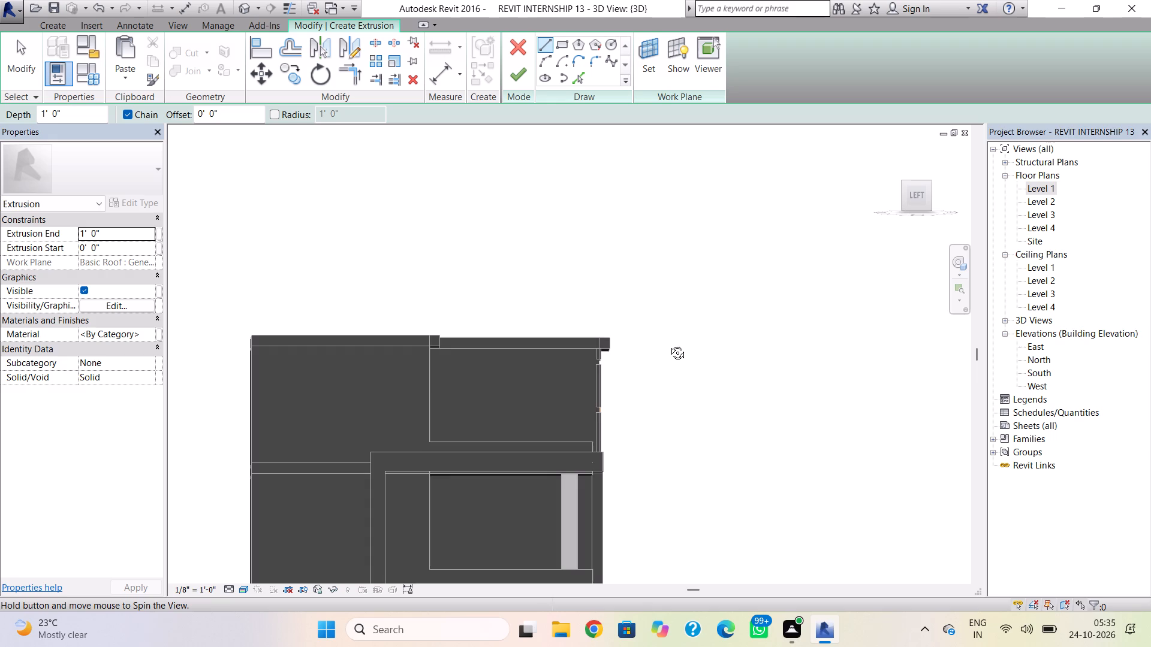
{"action": "right_click_drag", "start_coordinate": [668, 344], "coordinate": [669, 347], "text": "shift"}
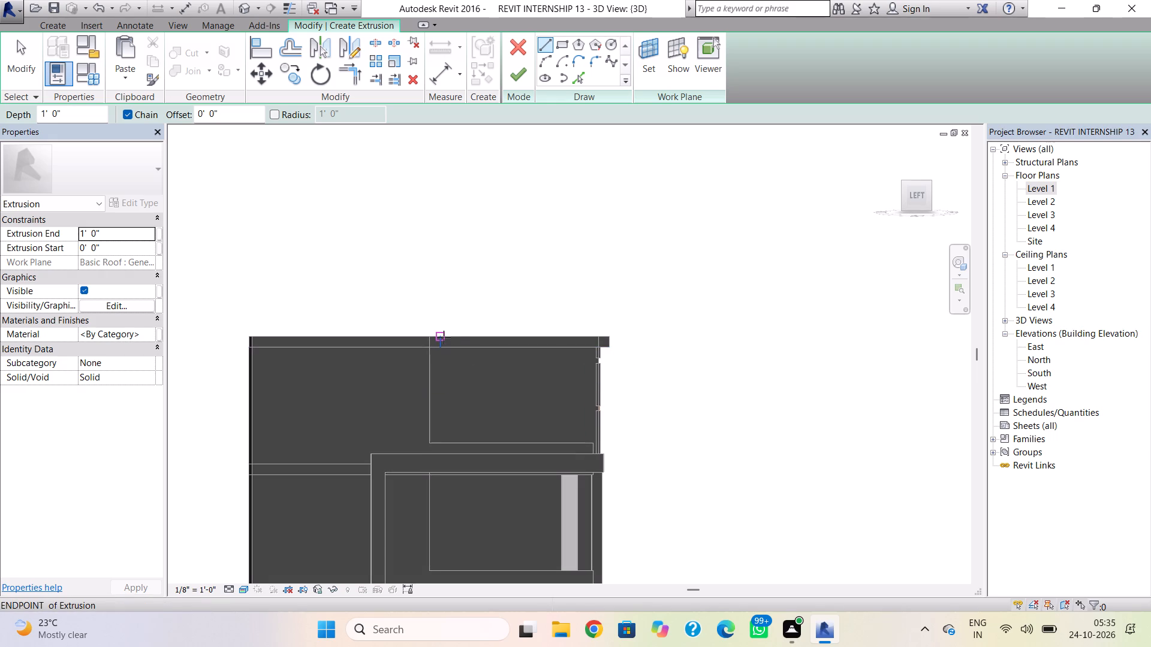
{"action": "left_click", "coordinate": [439, 337]}
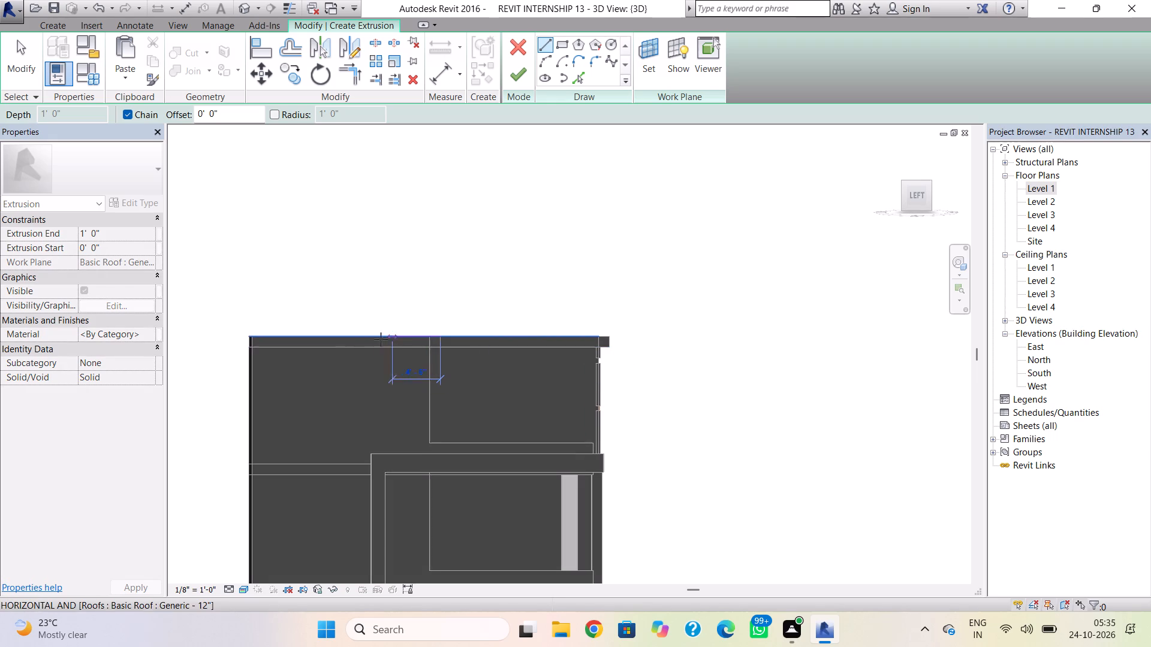
{"action": "left_click", "coordinate": [311, 332]}
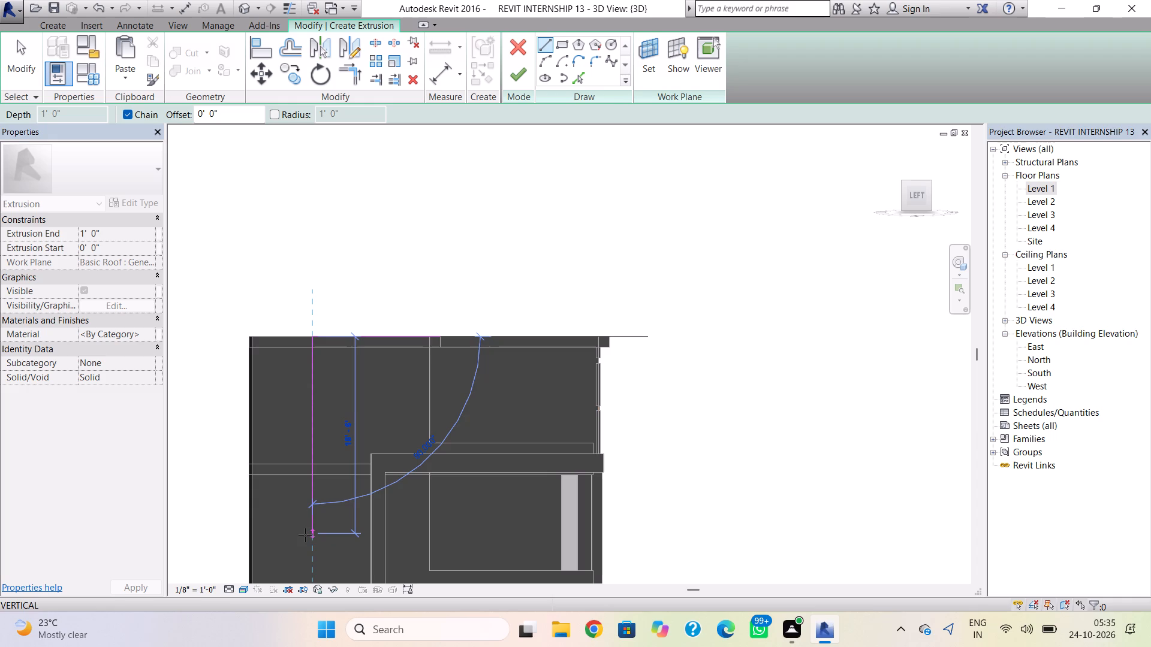
{"action": "middle_click_drag", "start_coordinate": [305, 535], "coordinate": [307, 440]}
{"action": "scroll", "coordinate": [305, 534], "scroll_direction": "down", "scroll_amount": 1}
{"action": "right_click_drag", "start_coordinate": [308, 448], "coordinate": [367, 458], "text": "shift"}
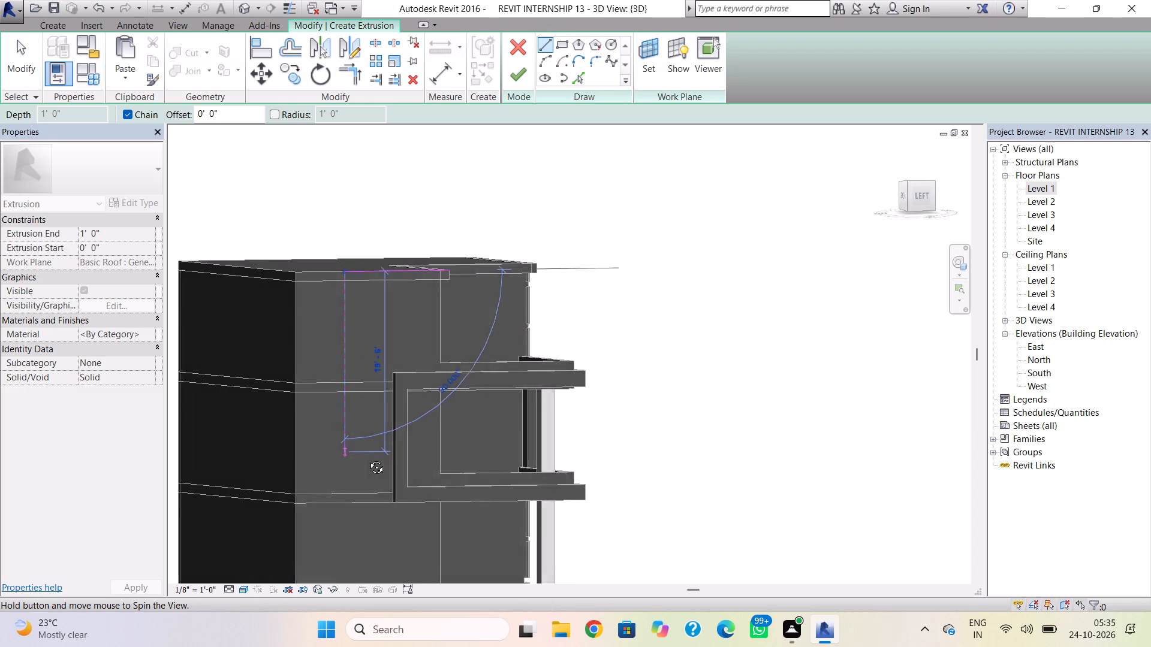
{"action": "right_click_drag", "start_coordinate": [367, 458], "coordinate": [320, 477], "text": "shift"}
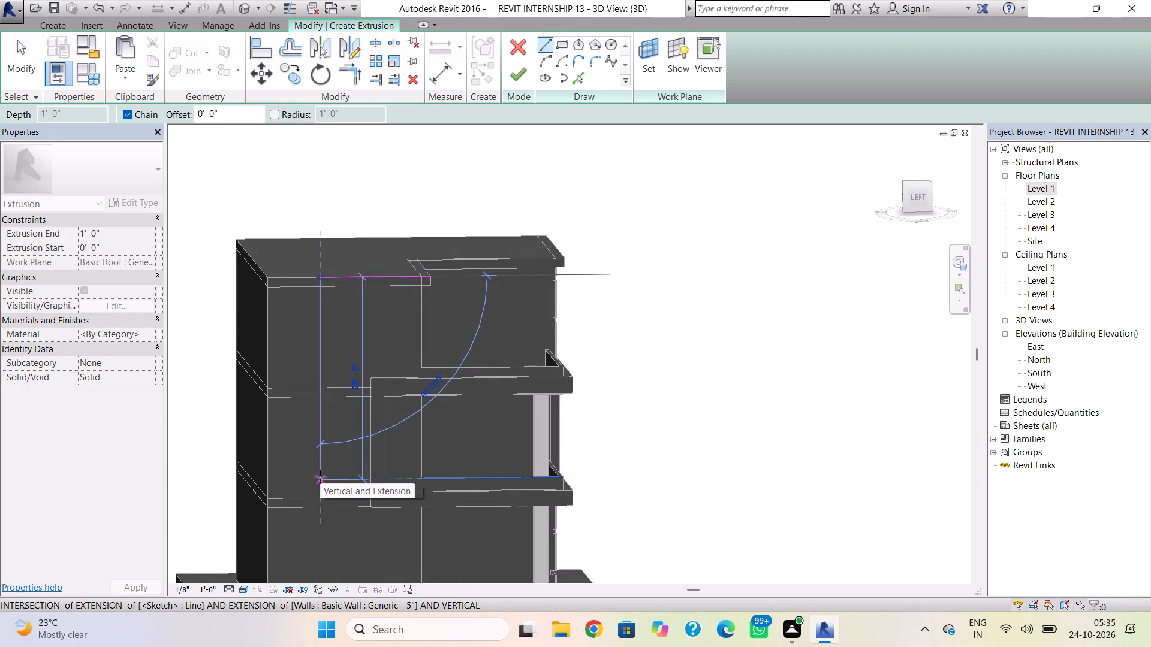
{"action": "left_click", "coordinate": [320, 477]}
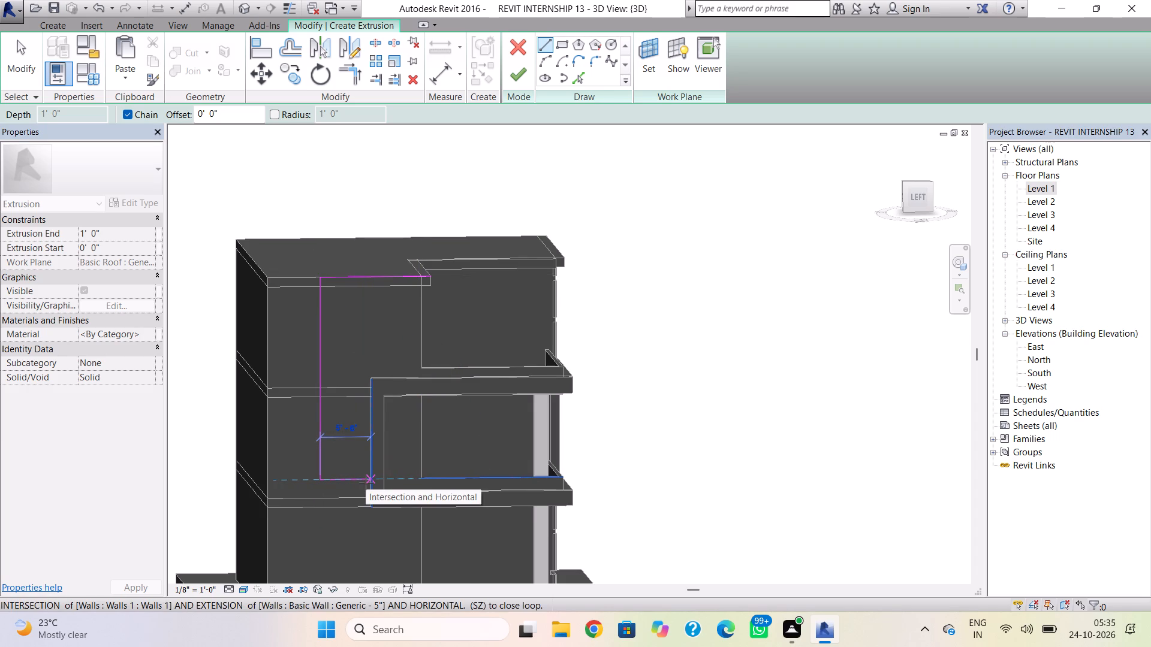
{"action": "left_click", "coordinate": [366, 483]}
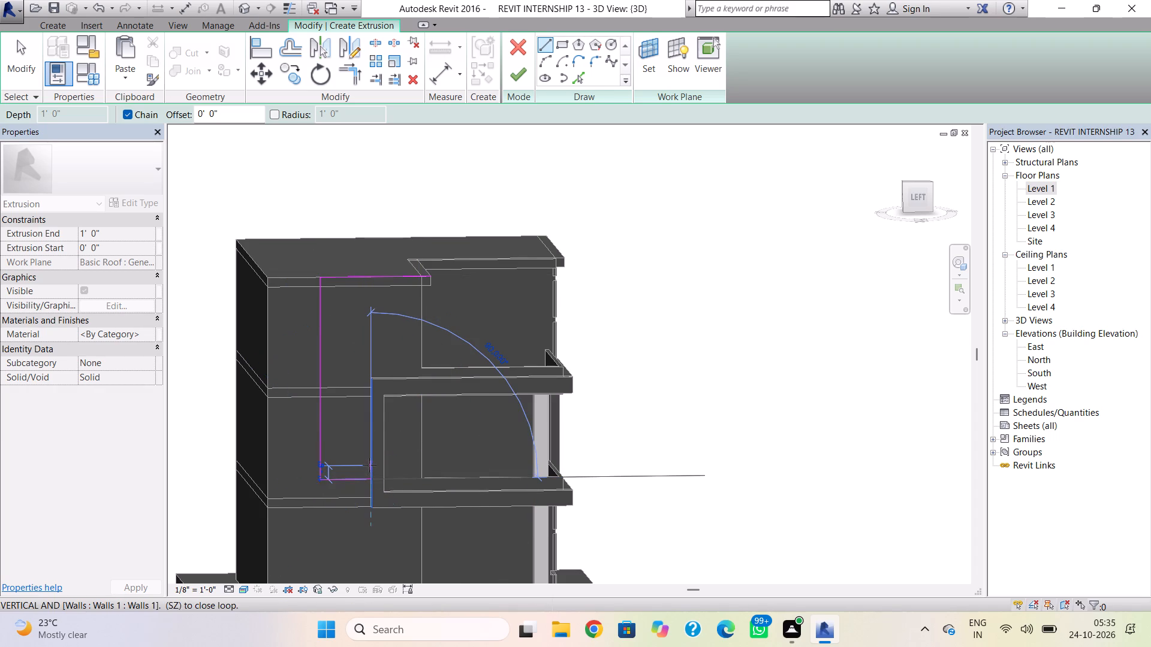
Close the C-shaped bracket profile with parallel inner lines, the upper one 10' 6" along the roof's underside, and finish the extrusion 1' 0" deep.
{"action": "left_click", "coordinate": [369, 465]}
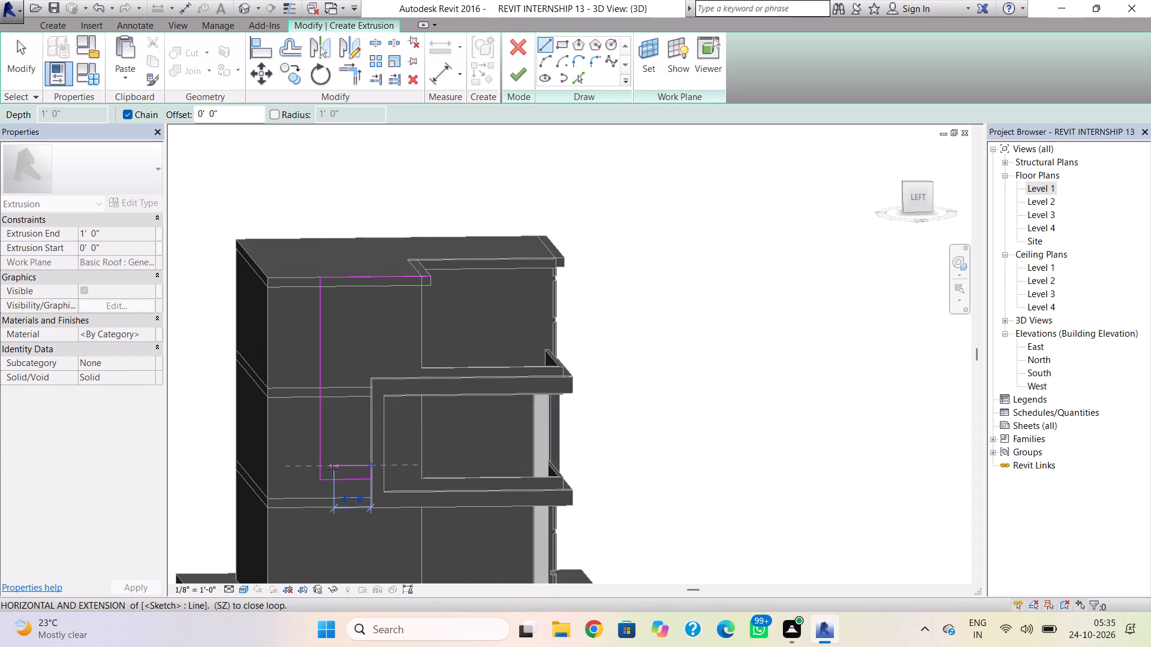
{"action": "left_click", "coordinate": [332, 470]}
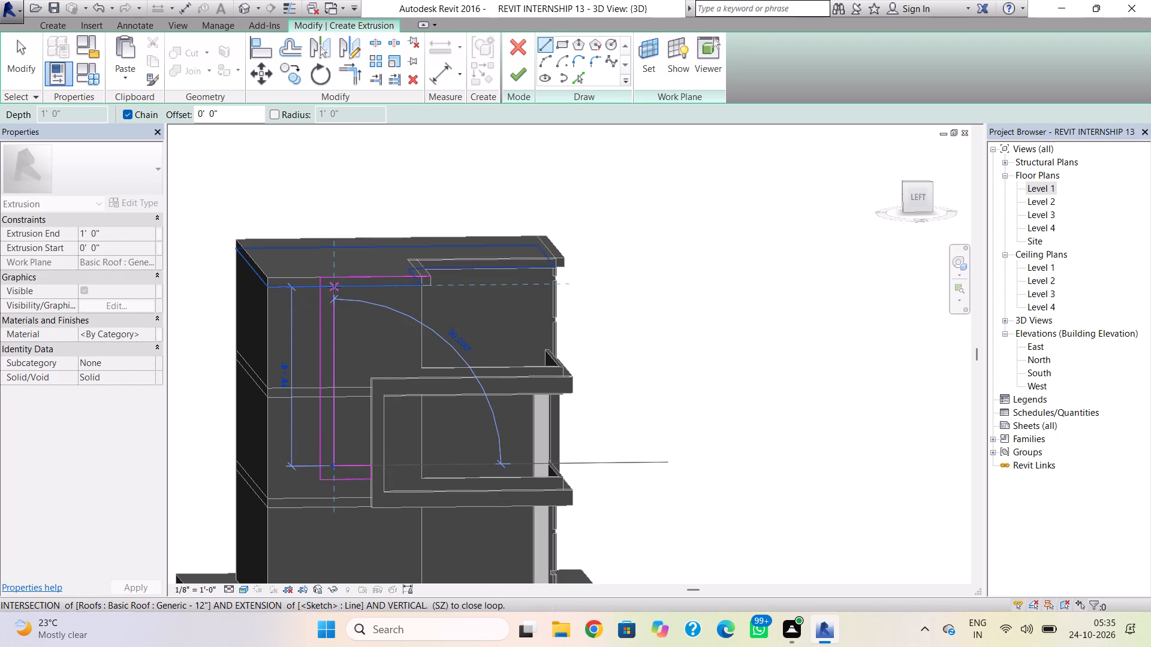
{"action": "left_click", "coordinate": [334, 288]}
{"action": "left_click", "coordinate": [432, 287]}
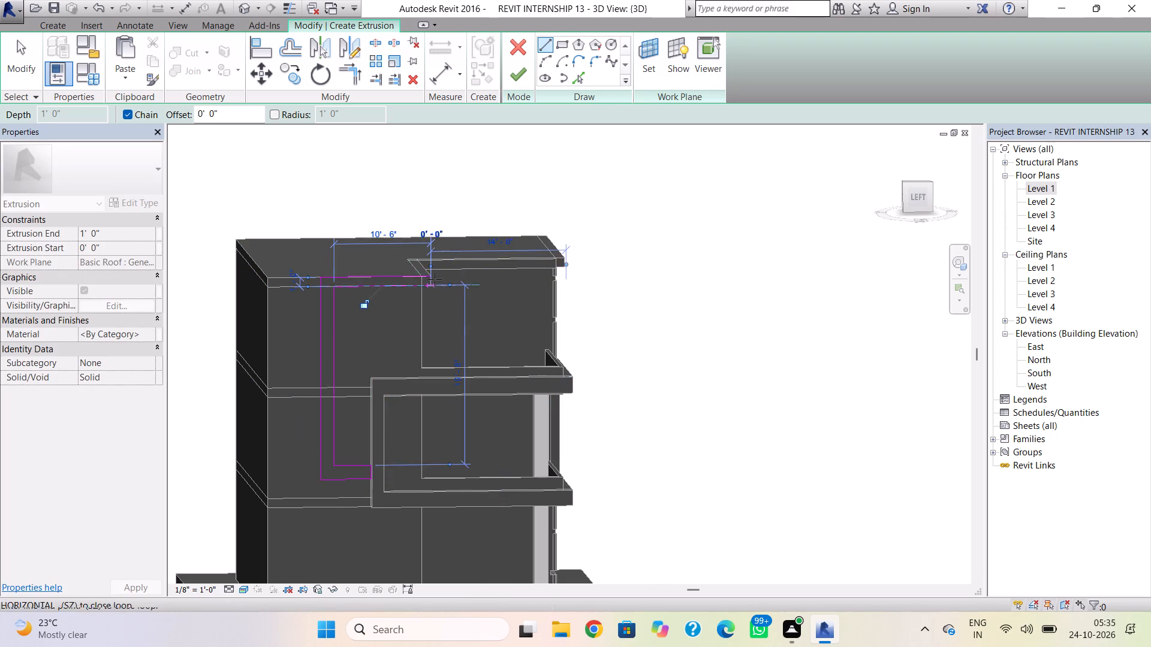
{"action": "left_click", "coordinate": [433, 277]}
{"action": "key", "text": "Escape"}
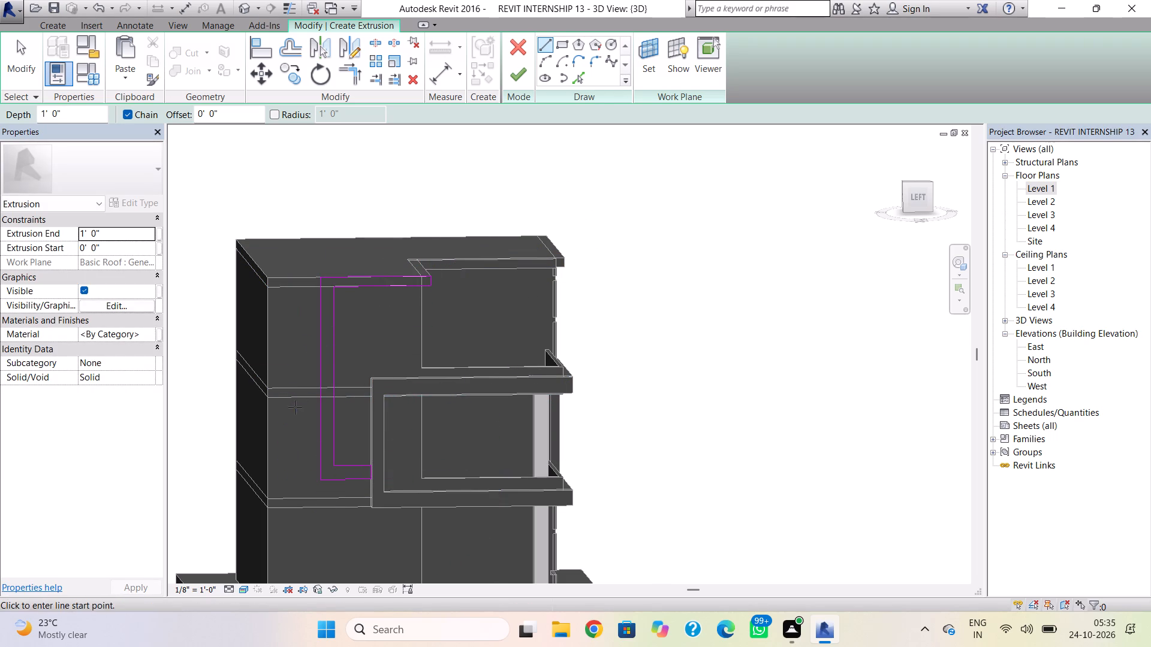
{"action": "left_click", "coordinate": [520, 76]}
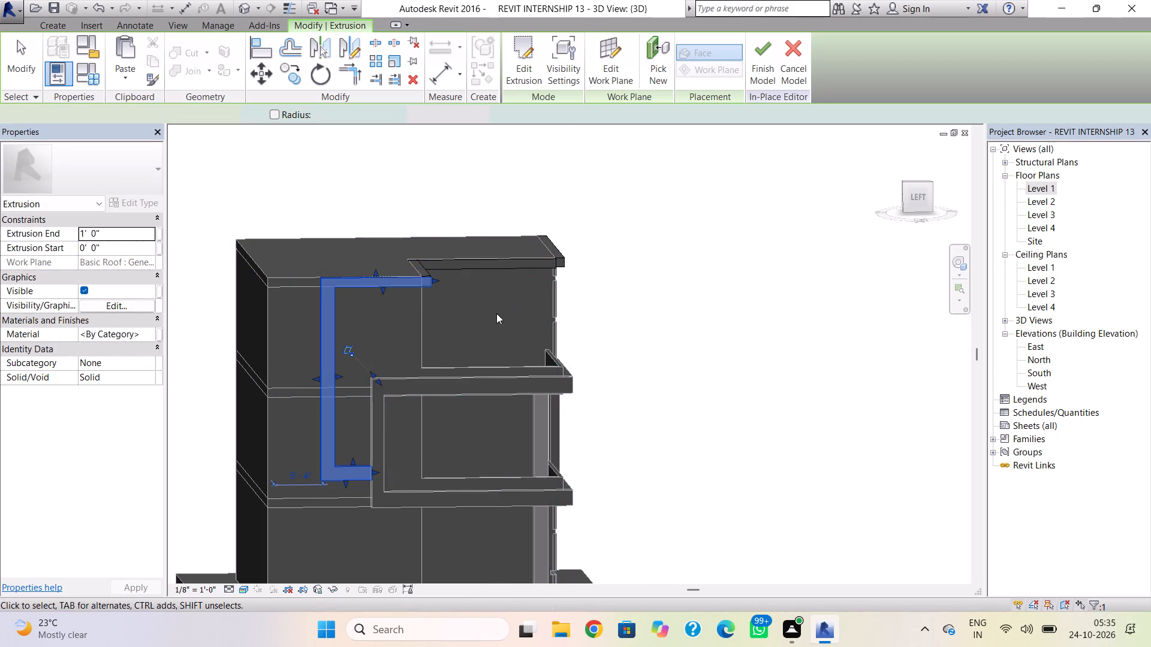
{"action": "right_click_drag", "start_coordinate": [474, 313], "coordinate": [623, 392], "text": "shift"}
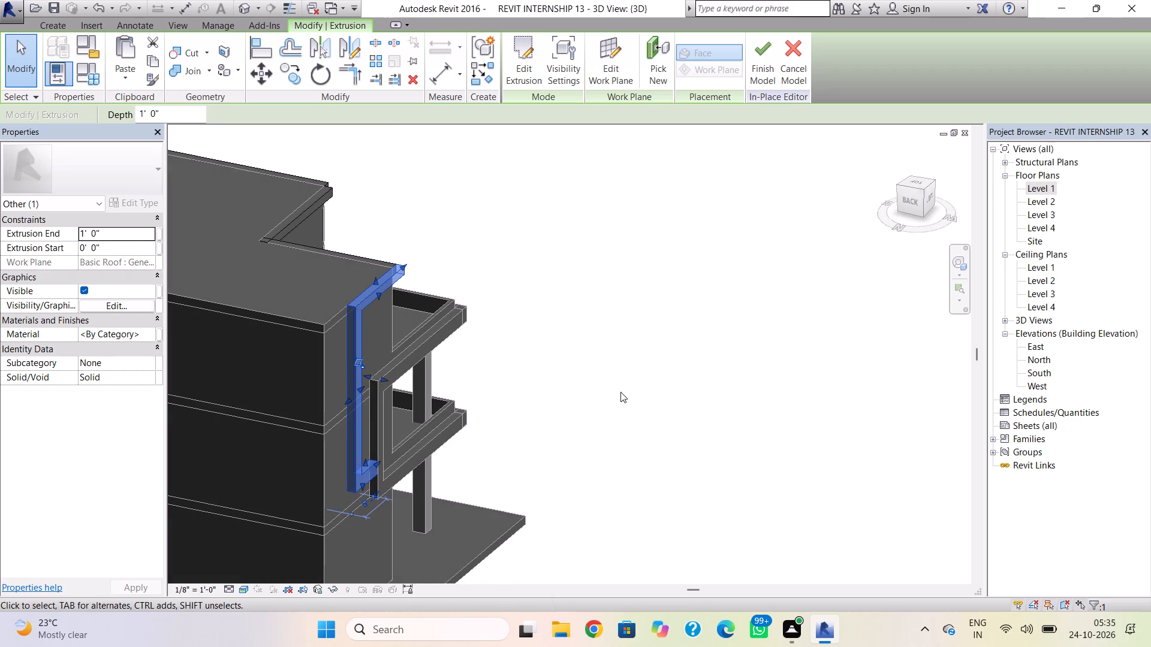
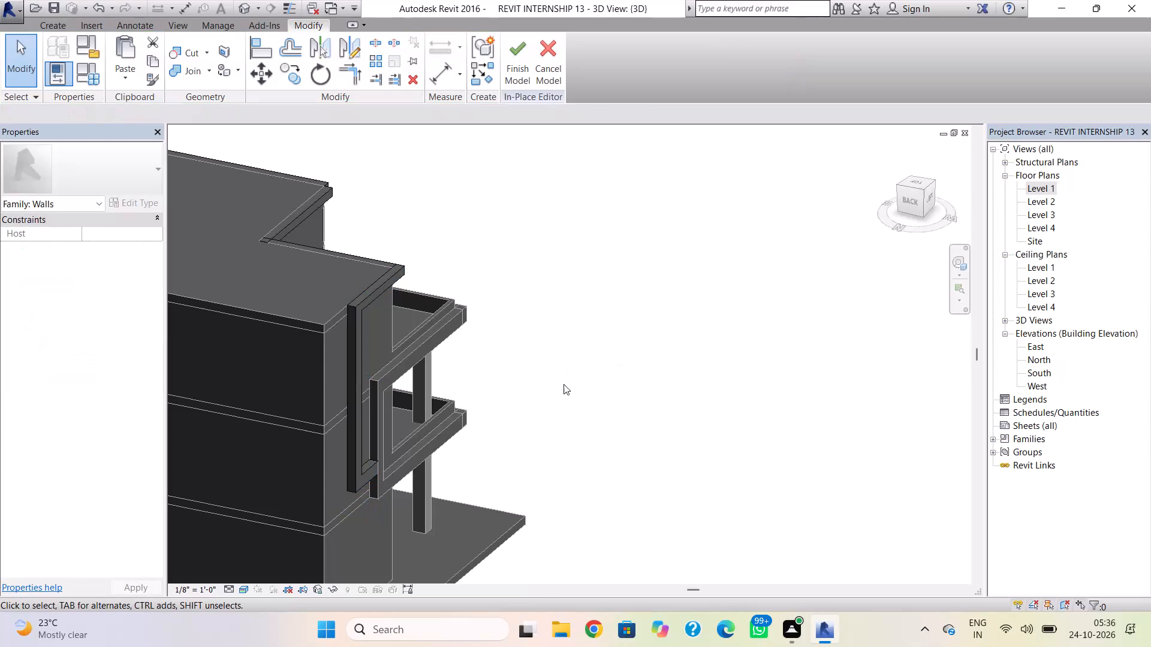
Shift both vertical edges of the C-shaped wall extrusion's upright band slightly away from the balcony frame.
{"action": "left_click", "coordinate": [357, 391]}
{"action": "right_click_drag", "start_coordinate": [617, 364], "coordinate": [463, 300], "text": "shift"}
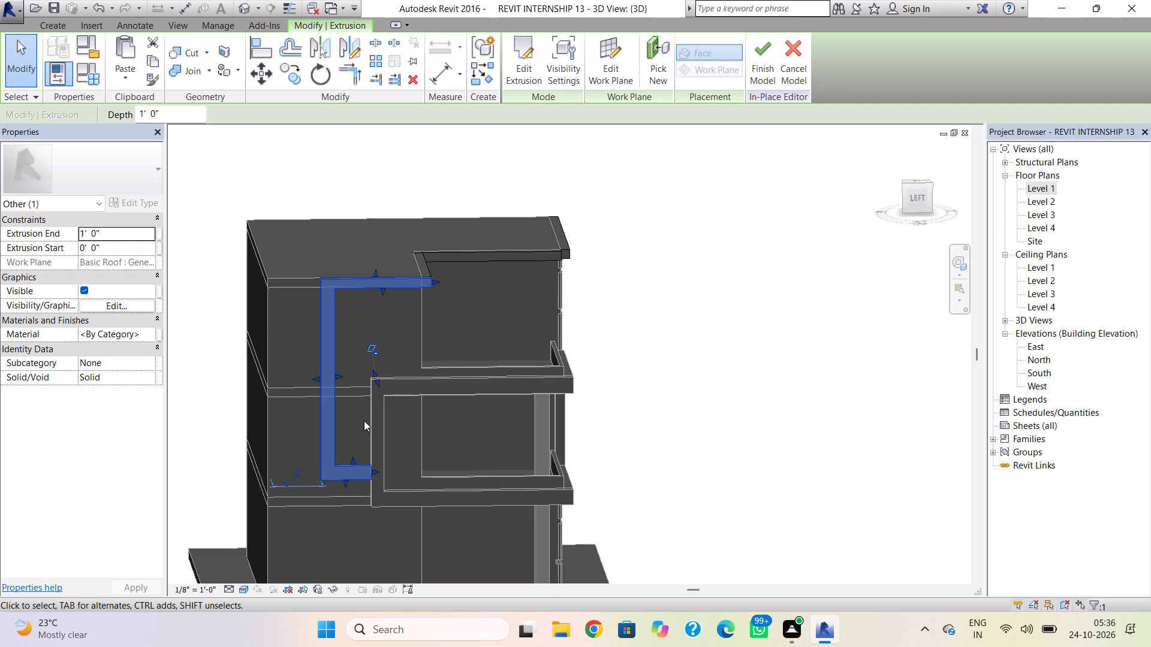
{"action": "scroll", "coordinate": [360, 422], "scroll_direction": "up", "scroll_amount": 1}
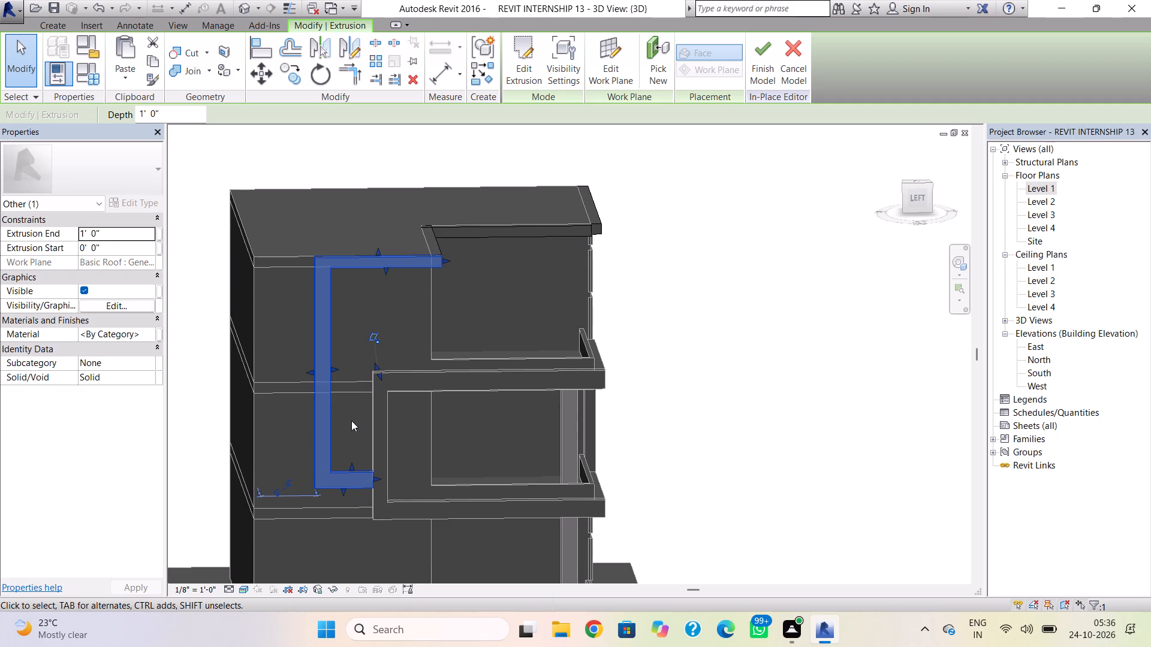
{"action": "middle_click_drag", "start_coordinate": [369, 422], "coordinate": [445, 397]}
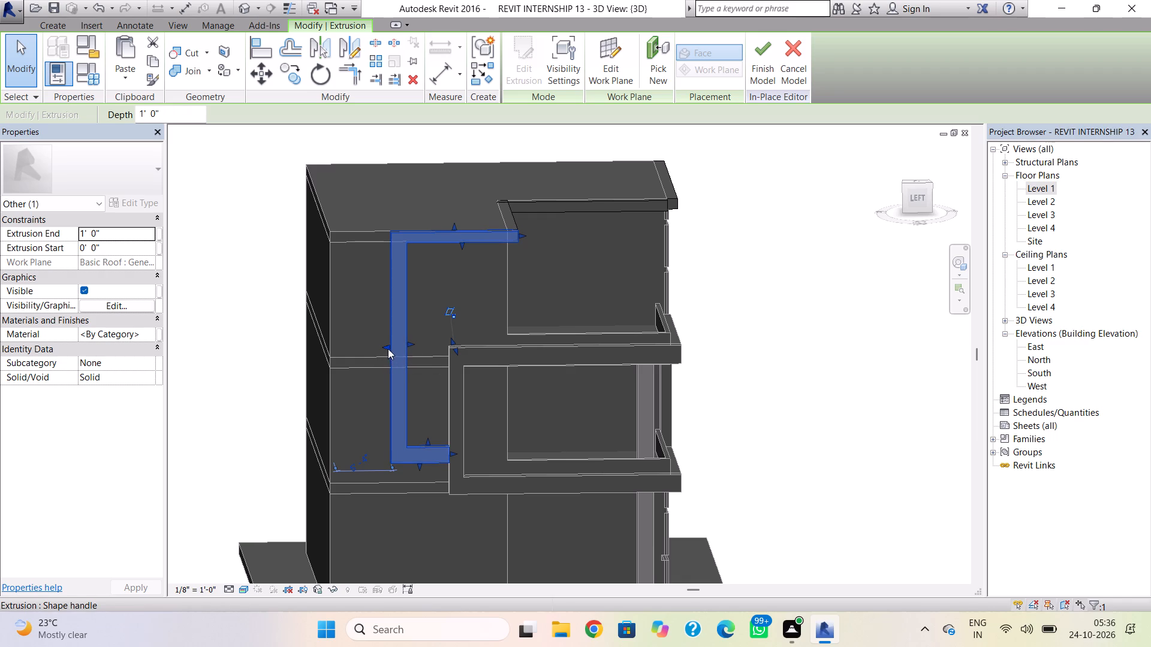
{"action": "left_click", "coordinate": [381, 344]}
{"action": "left_click_drag", "start_coordinate": [406, 344], "coordinate": [397, 350]}
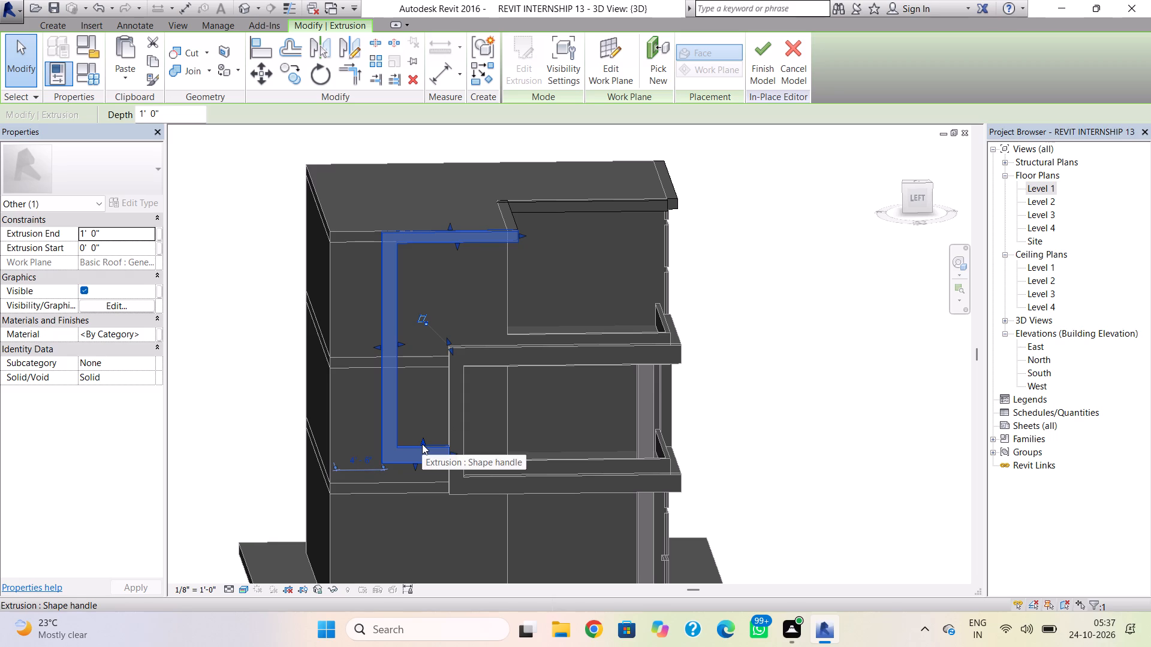
Lower the upper edge of the extrusion's bottom leg slightly to slim it, and finish the in-place model.
{"action": "left_click_drag", "start_coordinate": [422, 444], "coordinate": [423, 449]}
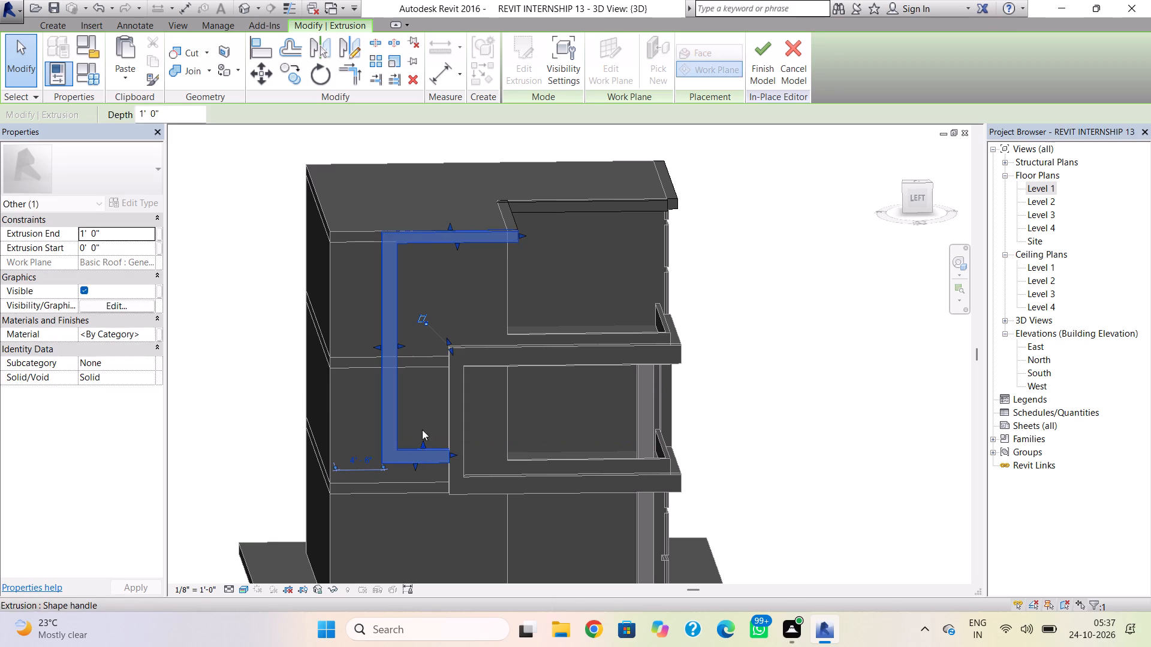
{"action": "left_click", "coordinate": [421, 420]}
{"action": "left_click", "coordinate": [449, 413]}
{"action": "left_click", "coordinate": [457, 413]}
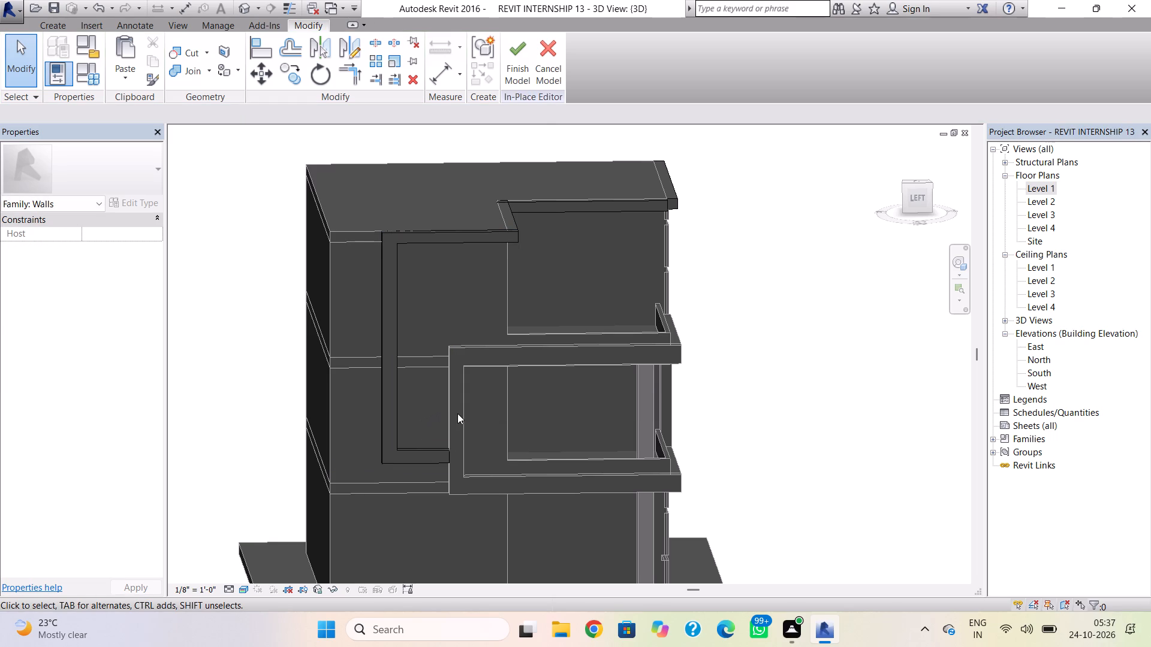
{"action": "left_click", "coordinate": [516, 41]}
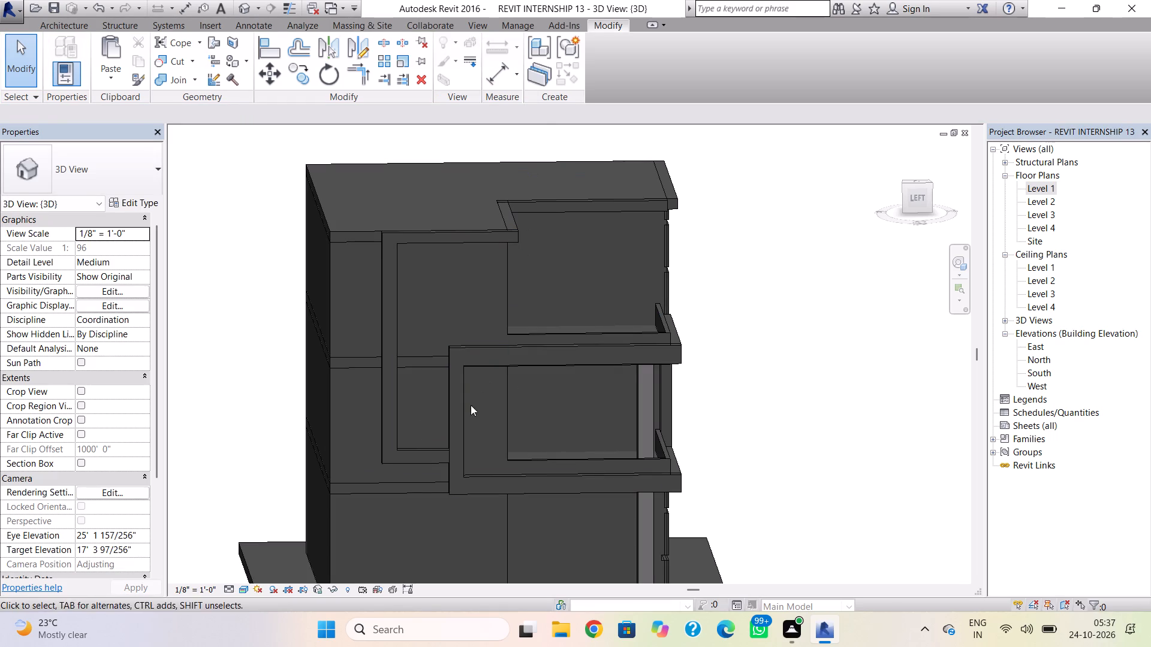
Narrow the balcony frame's rear upright by pulling its outer edge toward the frame opening.
{"action": "left_click", "coordinate": [466, 413]}
{"action": "scroll", "coordinate": [474, 417], "scroll_direction": "up", "scroll_amount": 4}
{"action": "left_click_drag", "start_coordinate": [460, 420], "coordinate": [471, 420]}
{"action": "left_click_drag", "start_coordinate": [429, 419], "coordinate": [449, 421]}
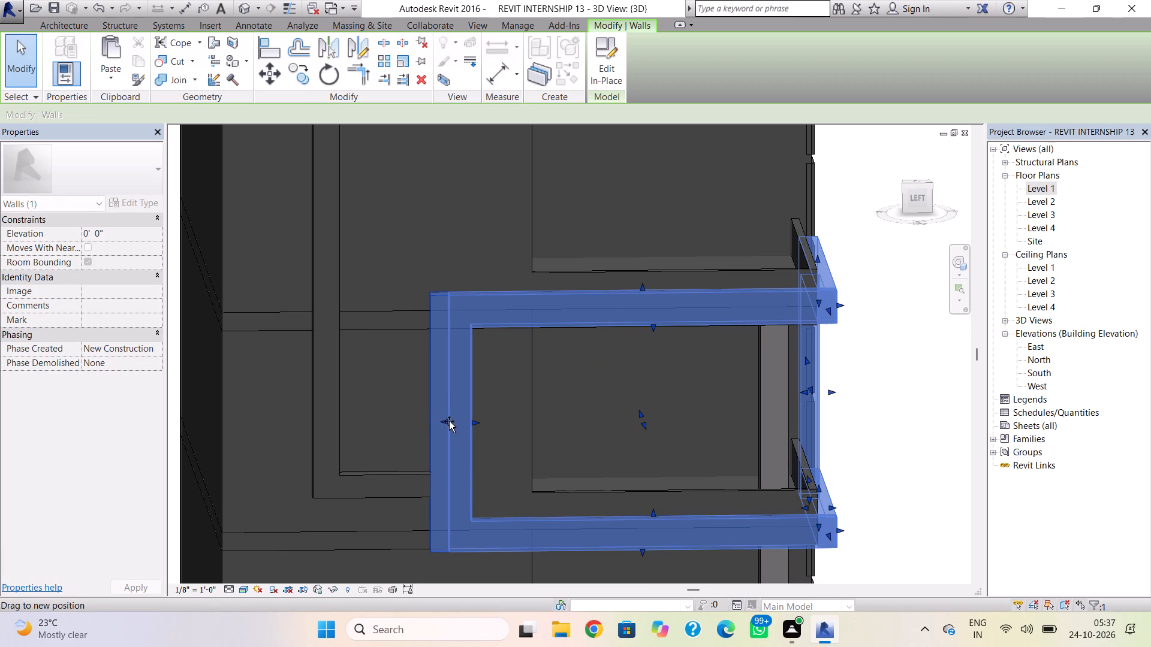
{"action": "left_click_drag", "start_coordinate": [449, 421], "coordinate": [454, 423]}
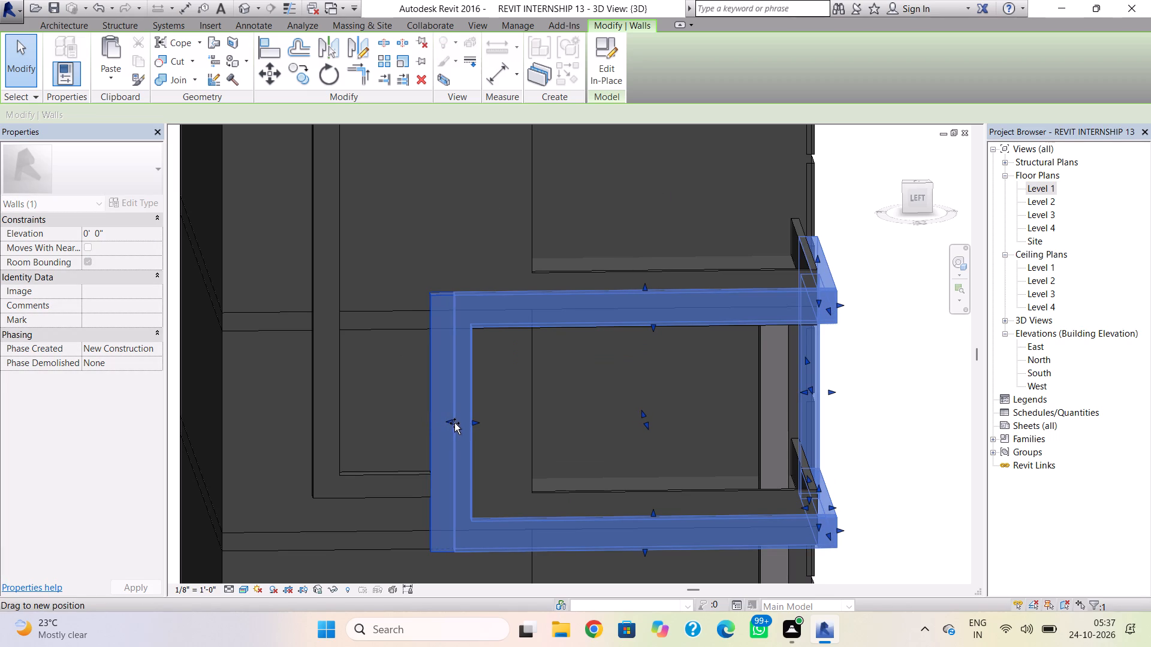
{"action": "left_click_drag", "start_coordinate": [454, 423], "coordinate": [454, 424]}
Extend the bottom leg of the C-shaped wall trim to meet the balcony frame's outer edge.
{"action": "left_click", "coordinate": [427, 480]}
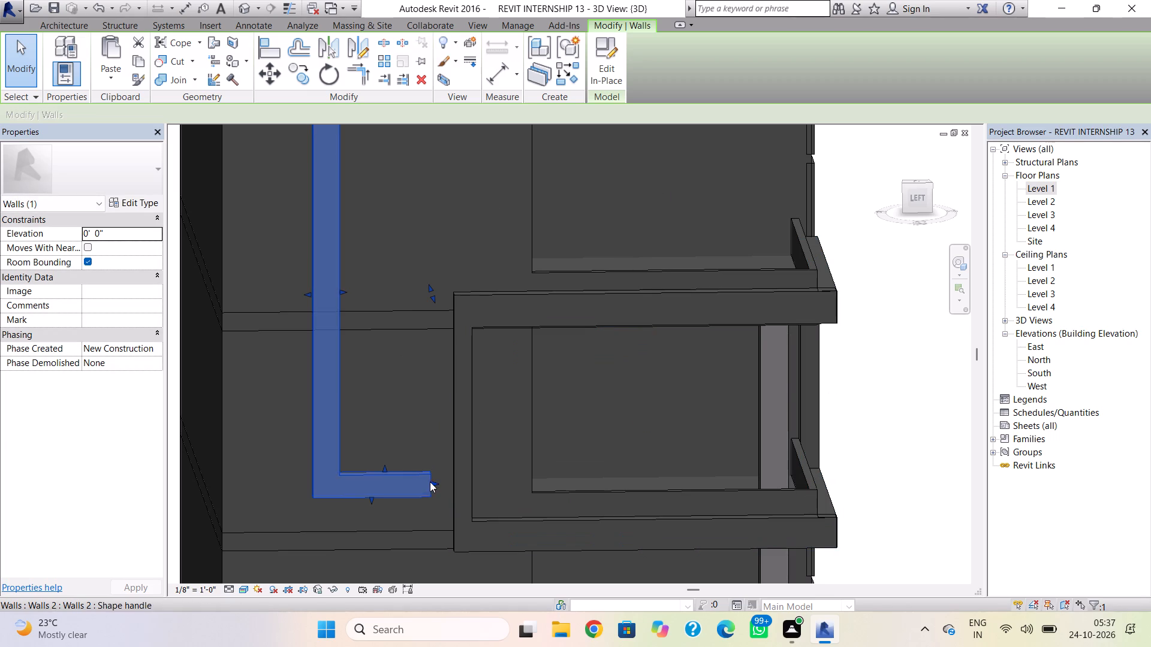
{"action": "left_click_drag", "start_coordinate": [434, 481], "coordinate": [450, 483]}
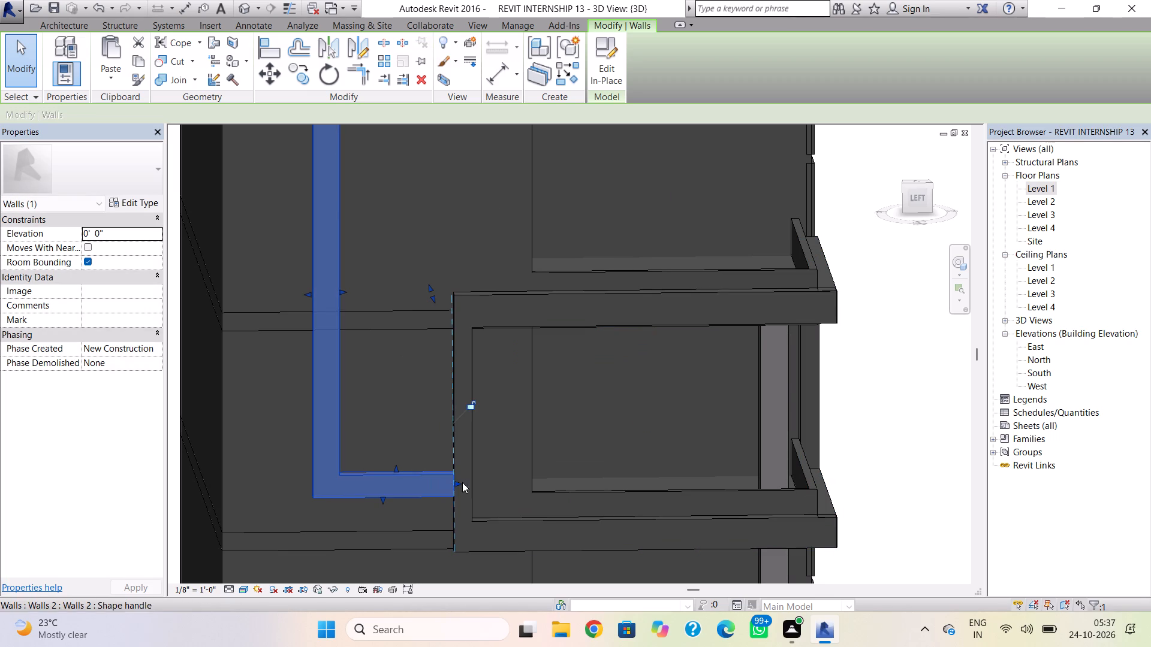
{"action": "key", "text": "Escape"}
{"action": "scroll", "coordinate": [534, 440], "scroll_direction": "down", "scroll_amount": 3}
{"action": "middle_click", "coordinate": [537, 446]}
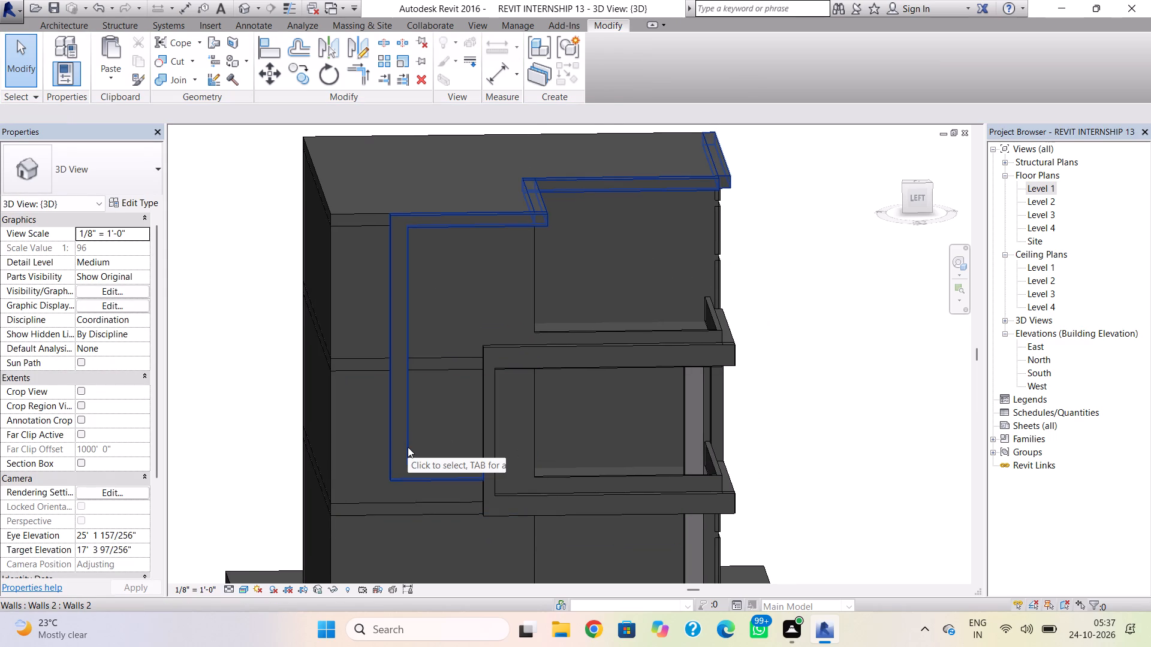
Adjust the end of the roof fascia's return piece where it meets the front fascia above the upper balcony.
{"action": "scroll", "coordinate": [408, 447], "scroll_direction": "down", "scroll_amount": 3}
{"action": "right_click_drag", "start_coordinate": [658, 399], "coordinate": [514, 413], "text": "shift"}
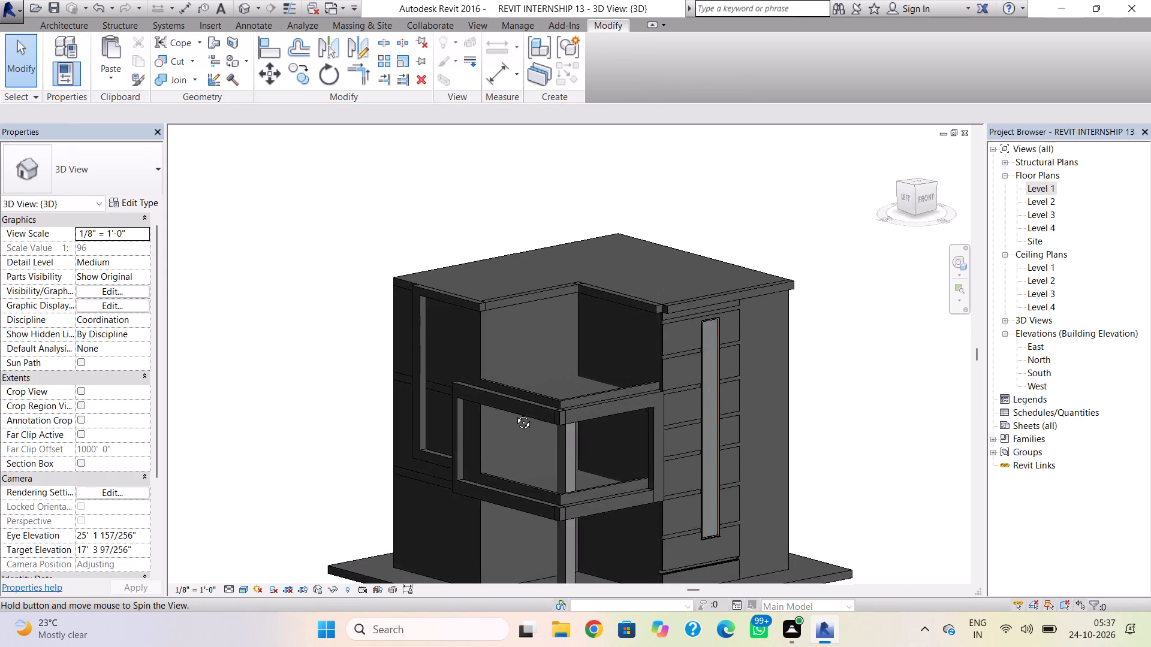
{"action": "right_click_drag", "start_coordinate": [514, 413], "coordinate": [477, 400], "text": "shift"}
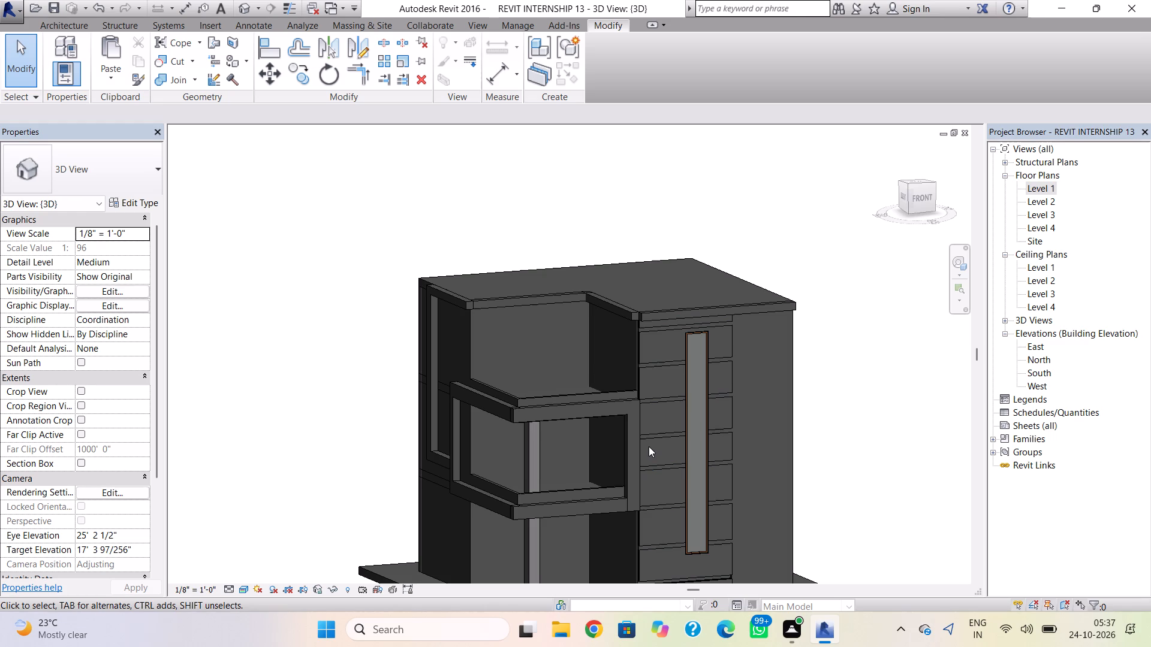
{"action": "scroll", "coordinate": [637, 313], "scroll_direction": "up", "scroll_amount": 3}
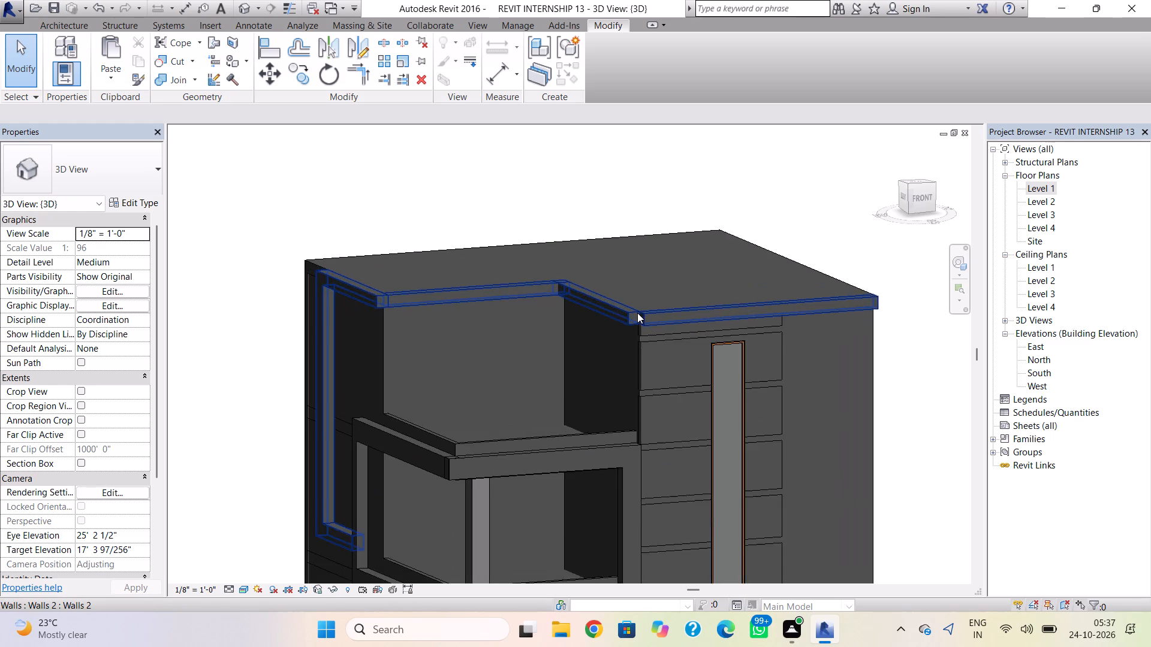
{"action": "scroll", "coordinate": [637, 313], "scroll_direction": "up", "scroll_amount": 3}
{"action": "left_click", "coordinate": [629, 322]}
{"action": "scroll", "coordinate": [641, 331], "scroll_direction": "up", "scroll_amount": 4}
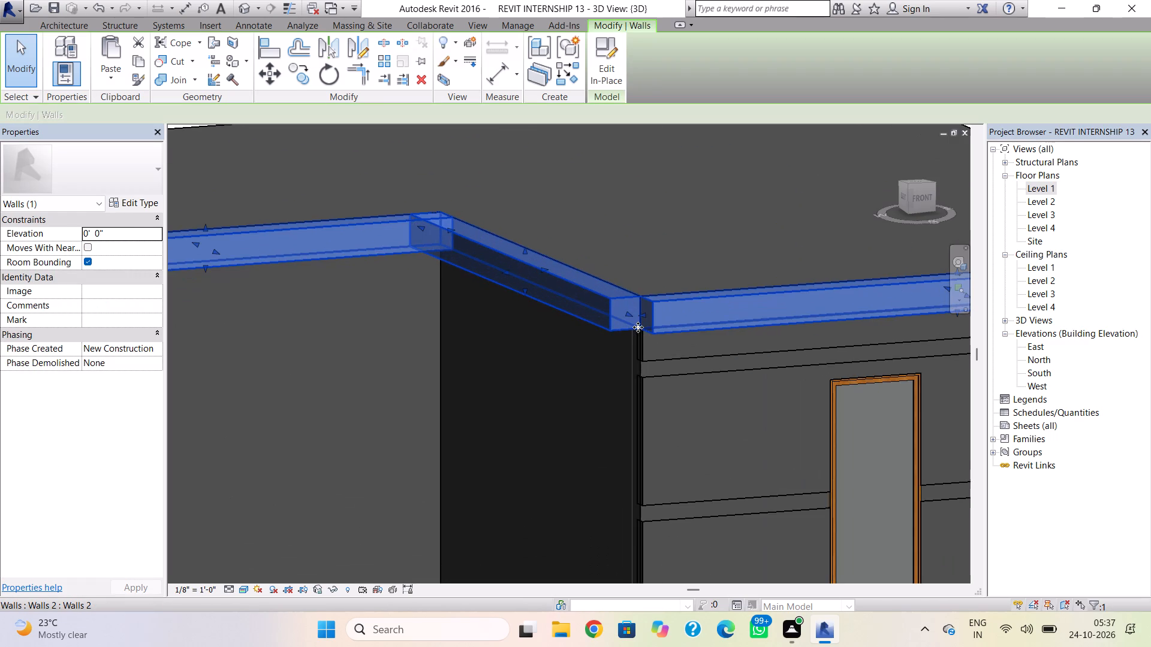
{"action": "scroll", "coordinate": [637, 326], "scroll_direction": "up", "scroll_amount": 1}
{"action": "left_click_drag", "start_coordinate": [628, 316], "coordinate": [635, 322]}
{"action": "key", "text": "Escape"}
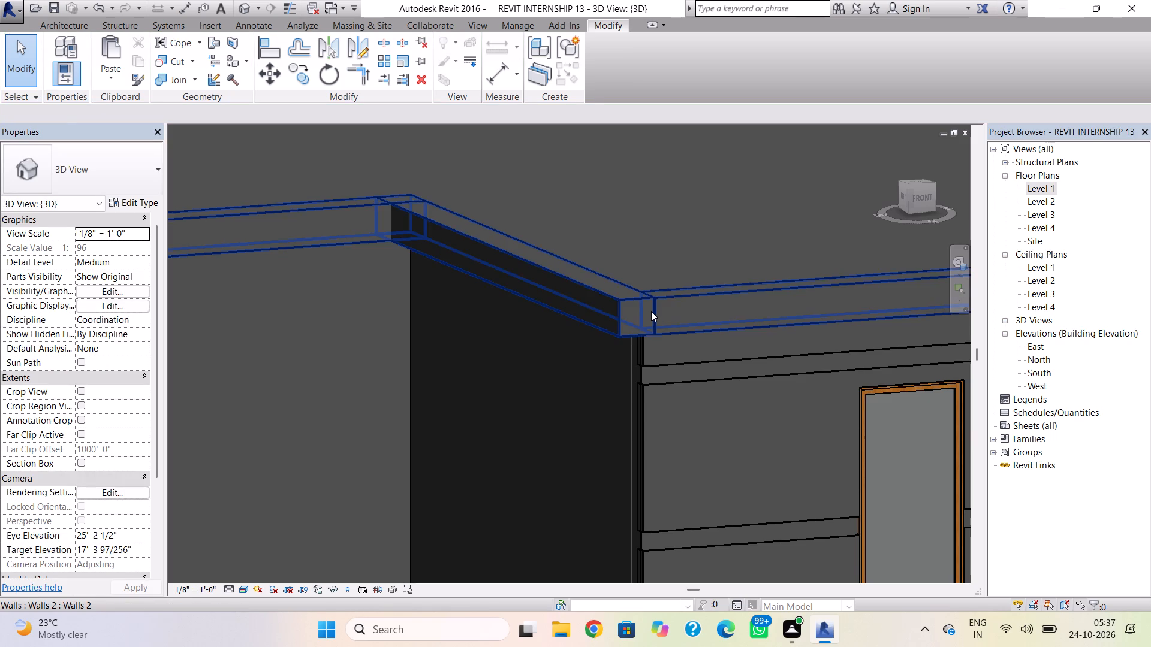
Extend the front fascia's end across the return piece at the roof corner above the upper balcony.
{"action": "left_click", "coordinate": [652, 311]}
{"action": "left_click_drag", "start_coordinate": [647, 312], "coordinate": [631, 318]}
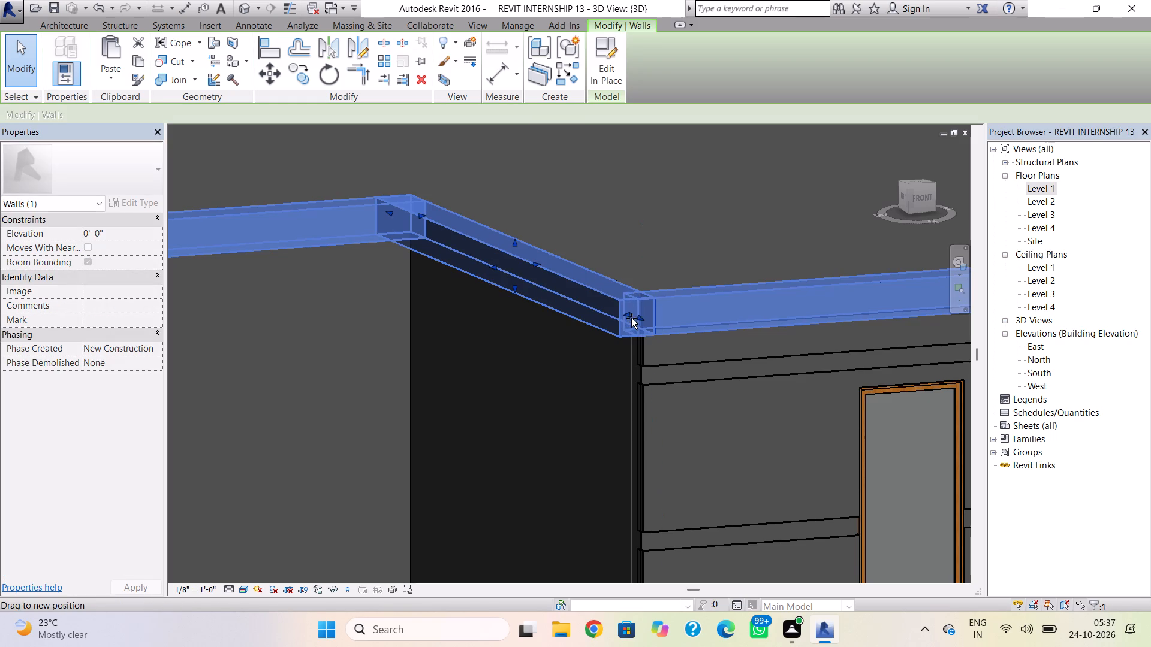
{"action": "left_click_drag", "start_coordinate": [631, 318], "coordinate": [624, 322]}
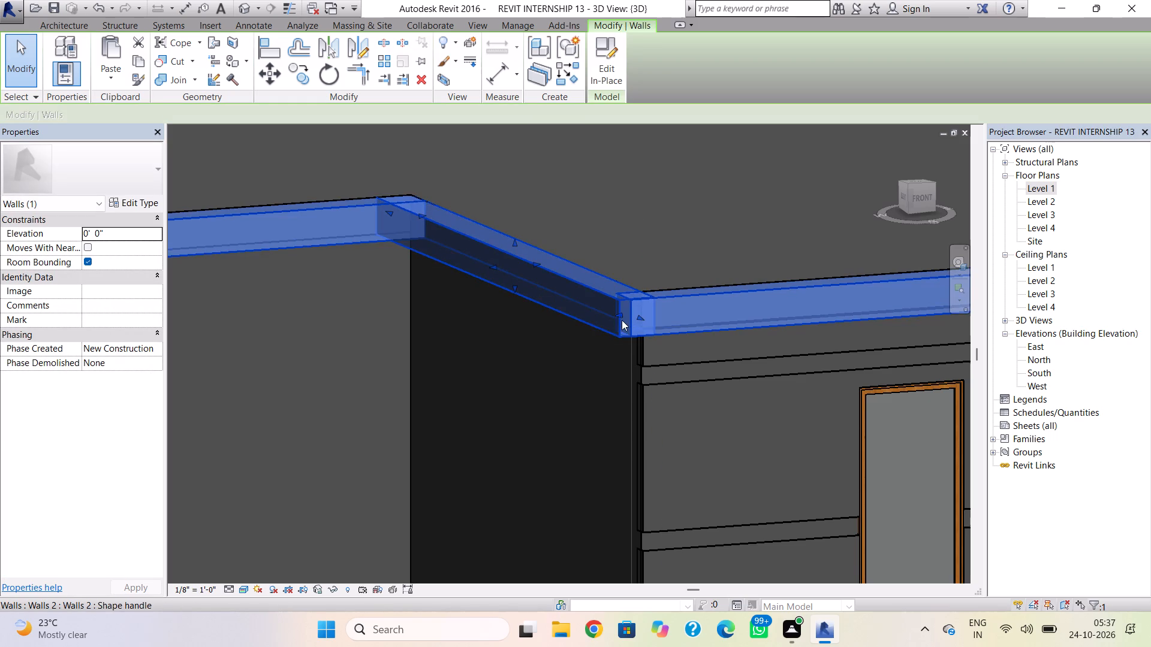
{"action": "left_click_drag", "start_coordinate": [621, 317], "coordinate": [616, 321]}
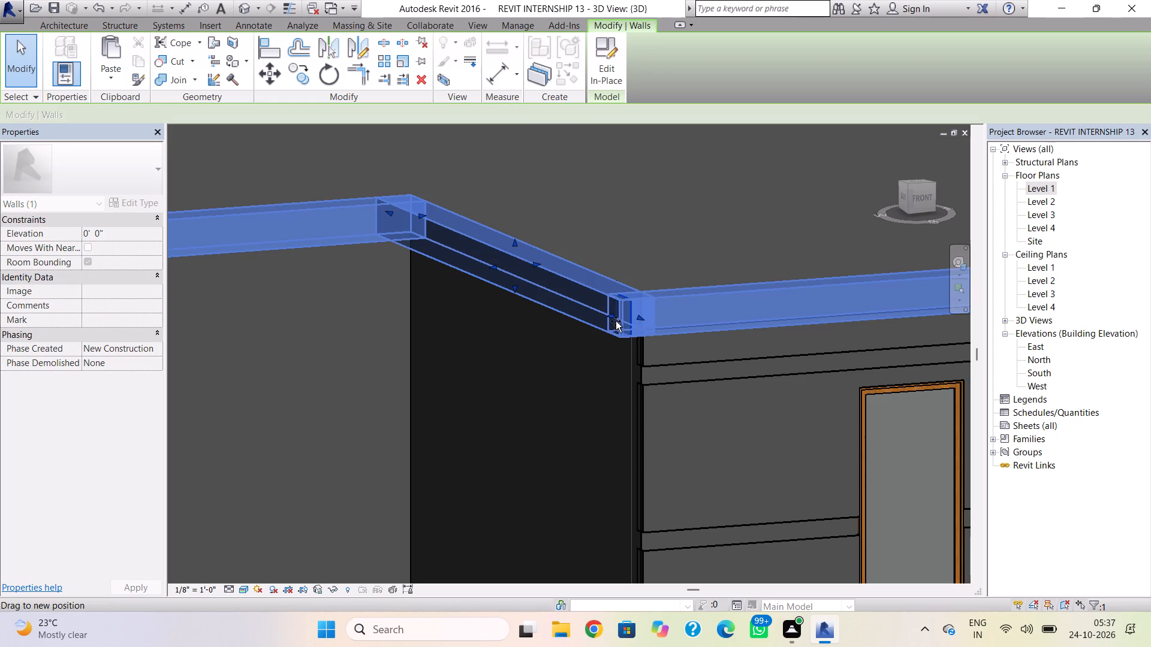
{"action": "left_click_drag", "start_coordinate": [616, 321], "coordinate": [614, 323]}
{"action": "left_click", "coordinate": [583, 364]}
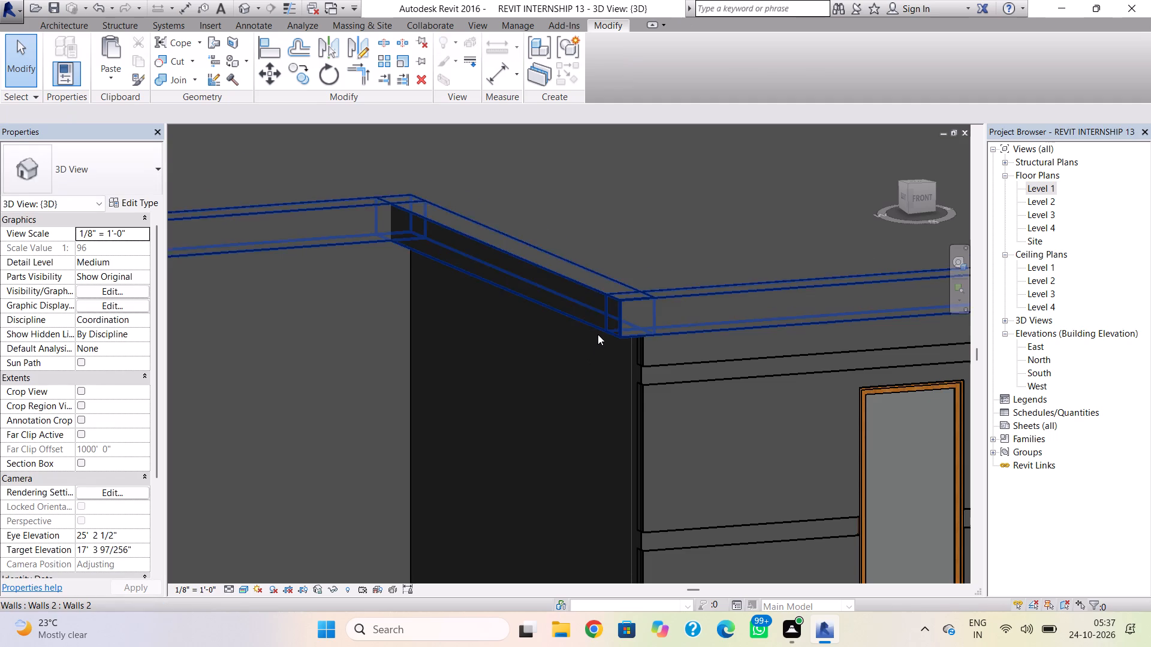
Fine-tune the end faces of the front fascia and return piece at the roof corner to remove their offset.
{"action": "scroll", "coordinate": [598, 334], "scroll_direction": "up", "scroll_amount": 2}
{"action": "right_click_drag", "start_coordinate": [598, 334], "coordinate": [671, 339], "text": "shift"}
{"action": "middle_click_drag", "start_coordinate": [681, 329], "coordinate": [567, 436]}
{"action": "right_click_drag", "start_coordinate": [587, 418], "coordinate": [648, 407], "text": "shift"}
{"action": "middle_click_drag", "start_coordinate": [633, 391], "coordinate": [616, 488]}
{"action": "scroll", "coordinate": [600, 365], "scroll_direction": "up", "scroll_amount": 4}
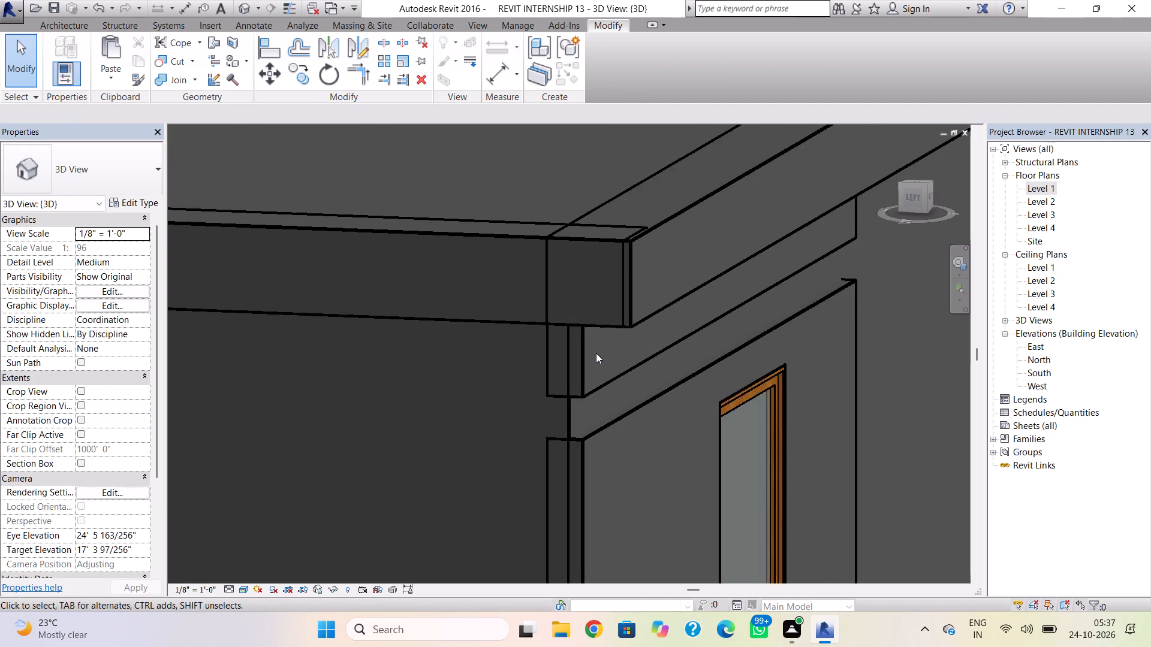
{"action": "scroll", "coordinate": [596, 353], "scroll_direction": "up", "scroll_amount": 2}
{"action": "left_click", "coordinate": [640, 273]}
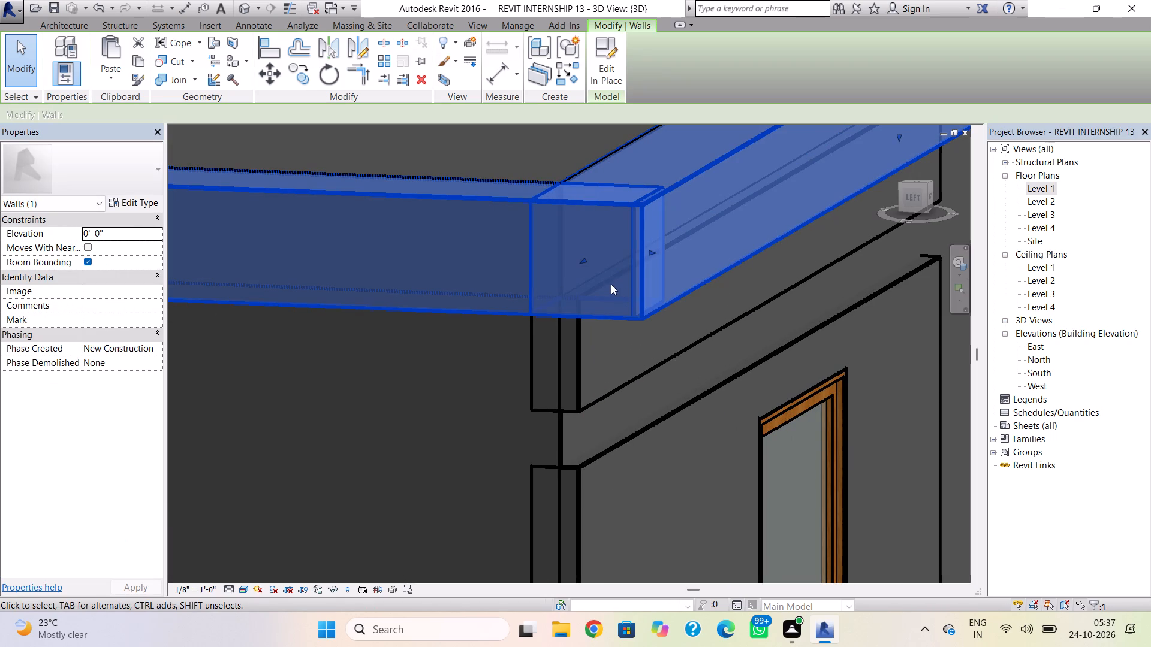
{"action": "left_click", "coordinate": [587, 264]}
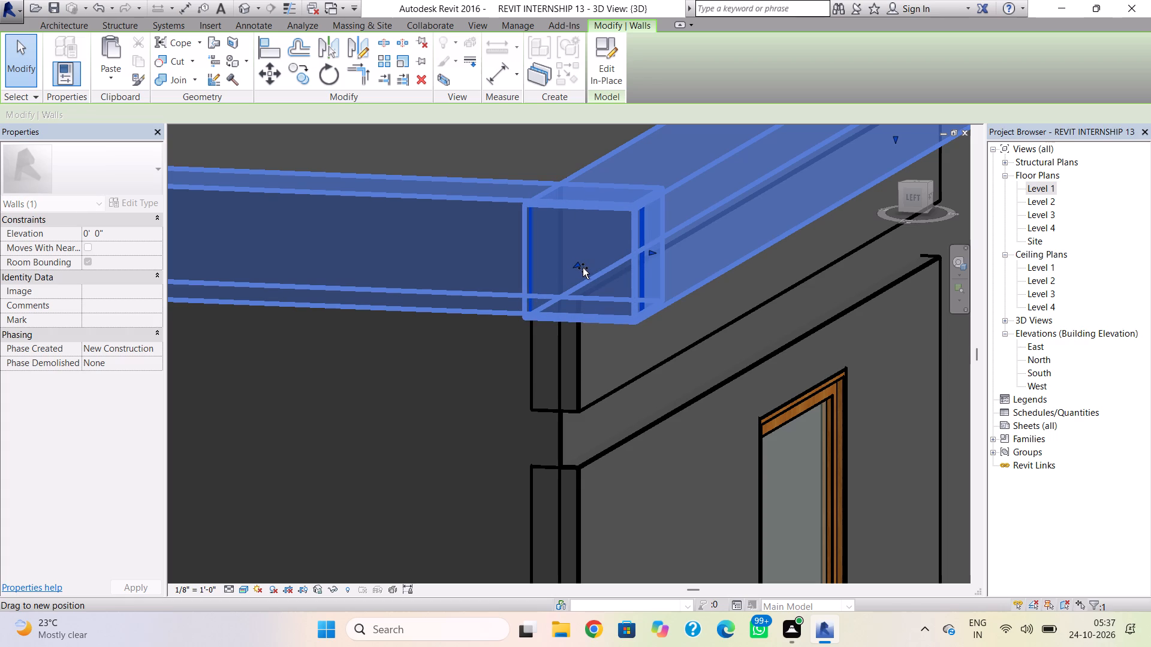
{"action": "left_click", "coordinate": [653, 256]}
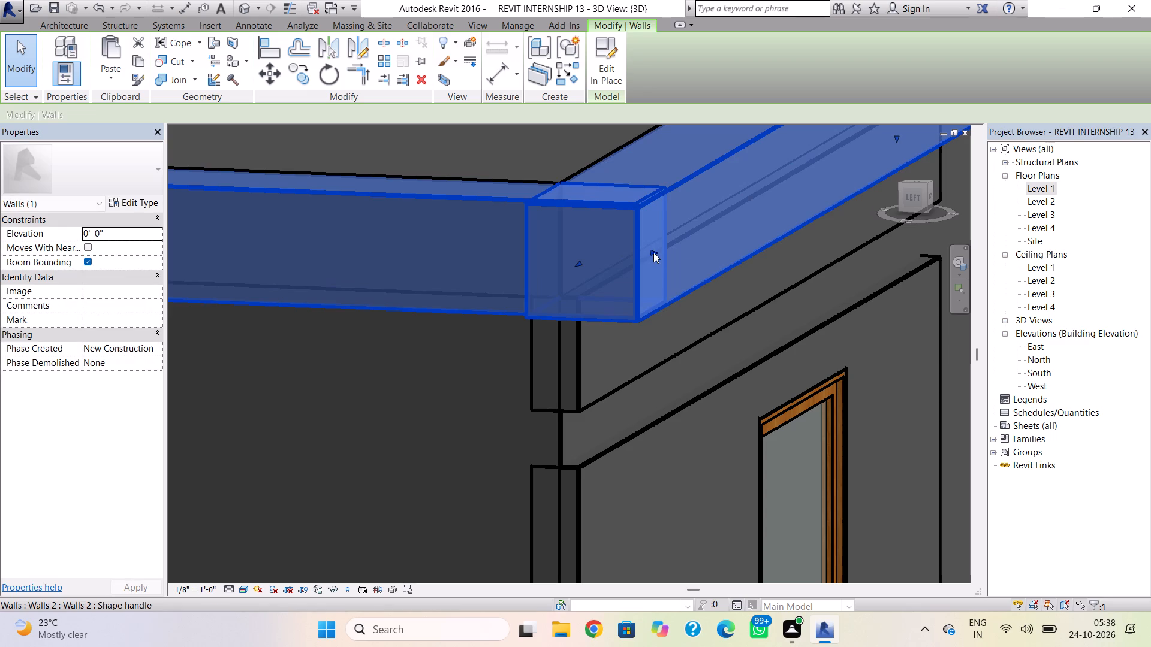
{"action": "left_click", "coordinate": [697, 306]}
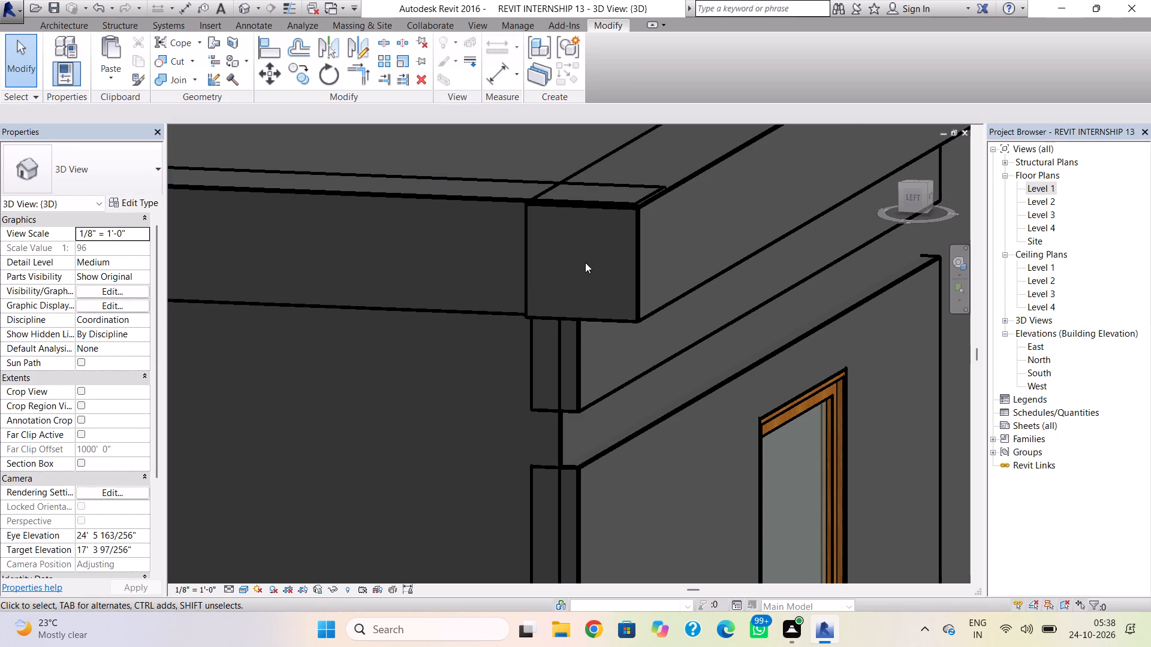
Pull the front fascia's end face back slightly at the roof corner in small adjustments.
{"action": "left_click", "coordinate": [531, 295]}
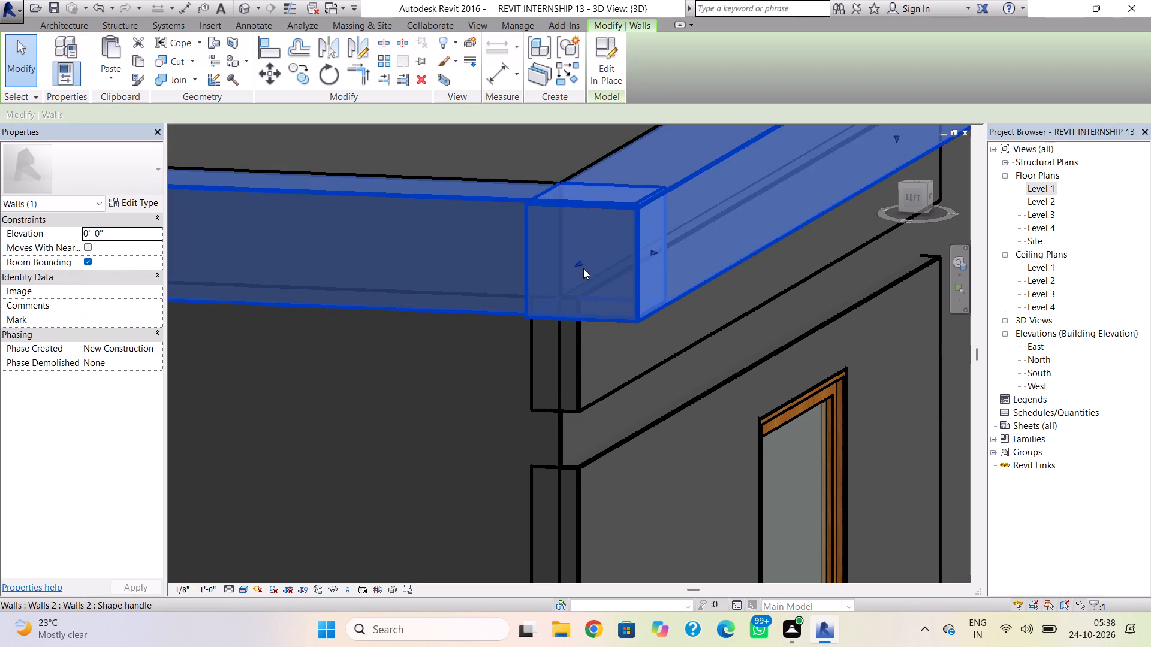
{"action": "left_click", "coordinate": [579, 264]}
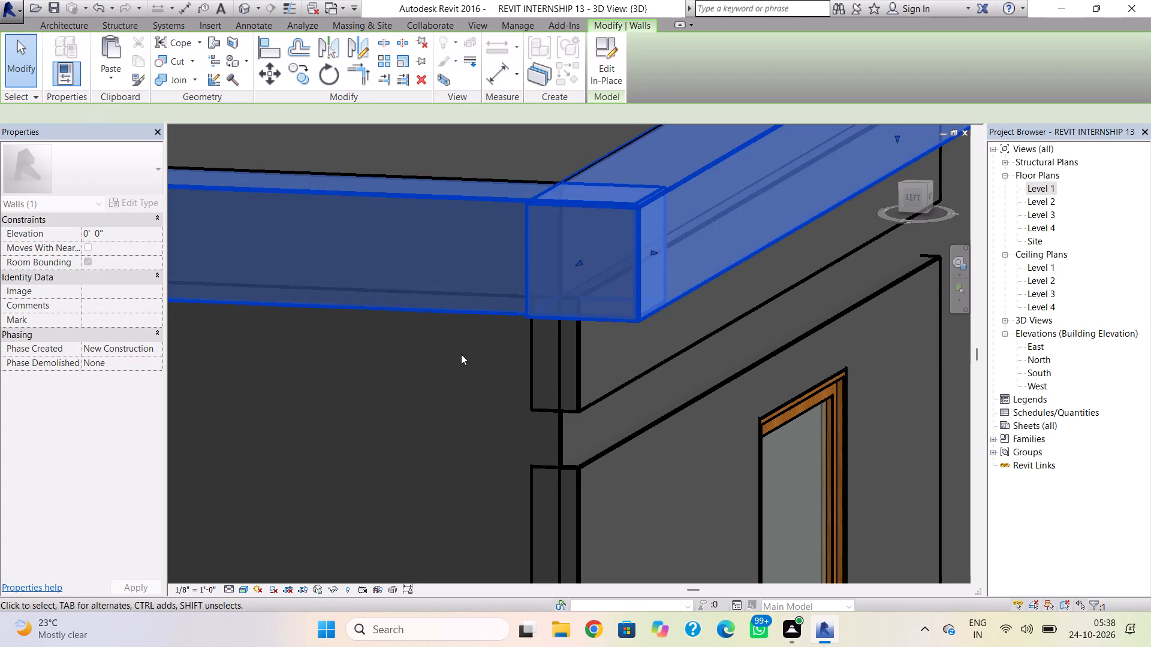
{"action": "left_click", "coordinate": [461, 355]}
{"action": "left_click", "coordinate": [532, 291]}
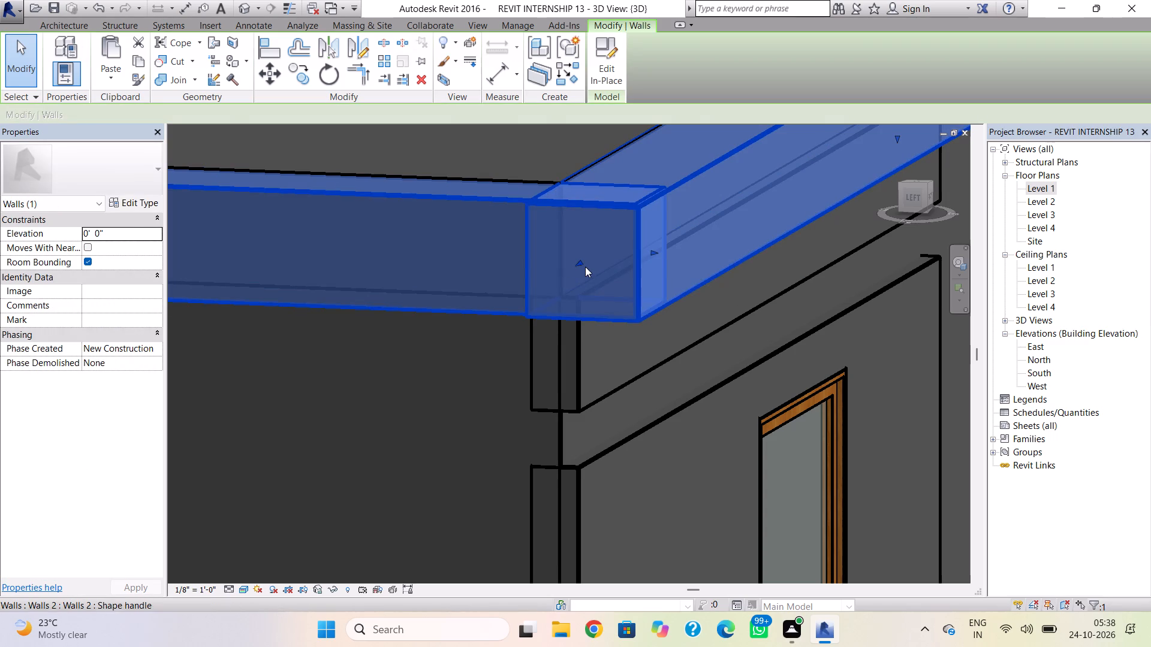
{"action": "left_click", "coordinate": [584, 267]}
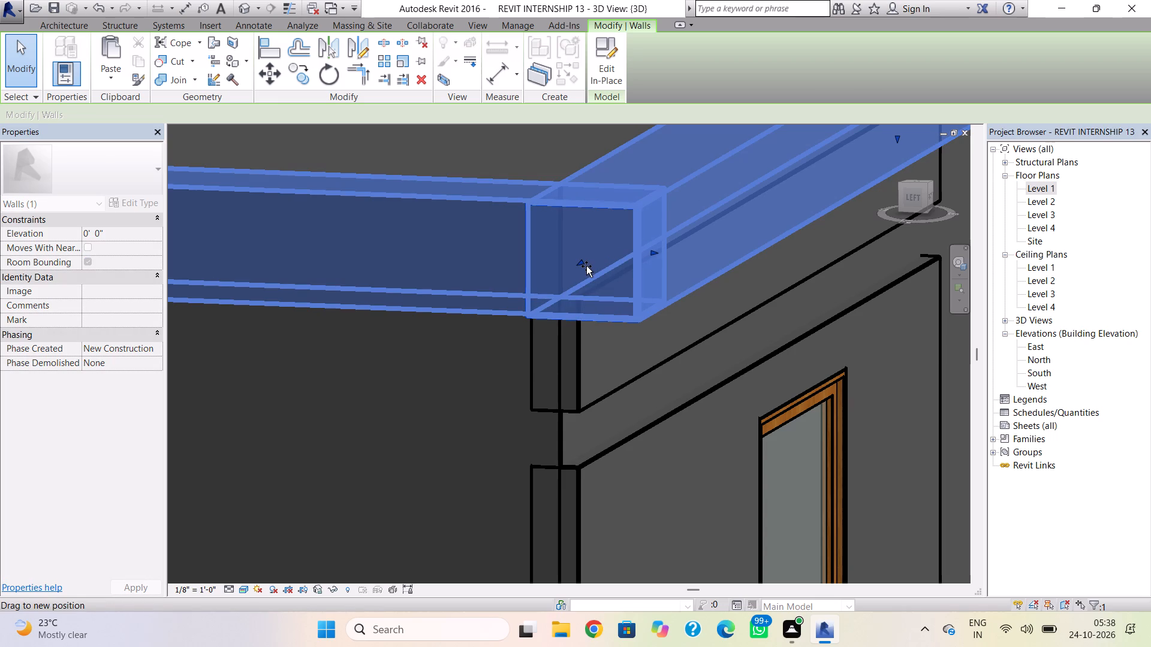
{"action": "left_click", "coordinate": [452, 407]}
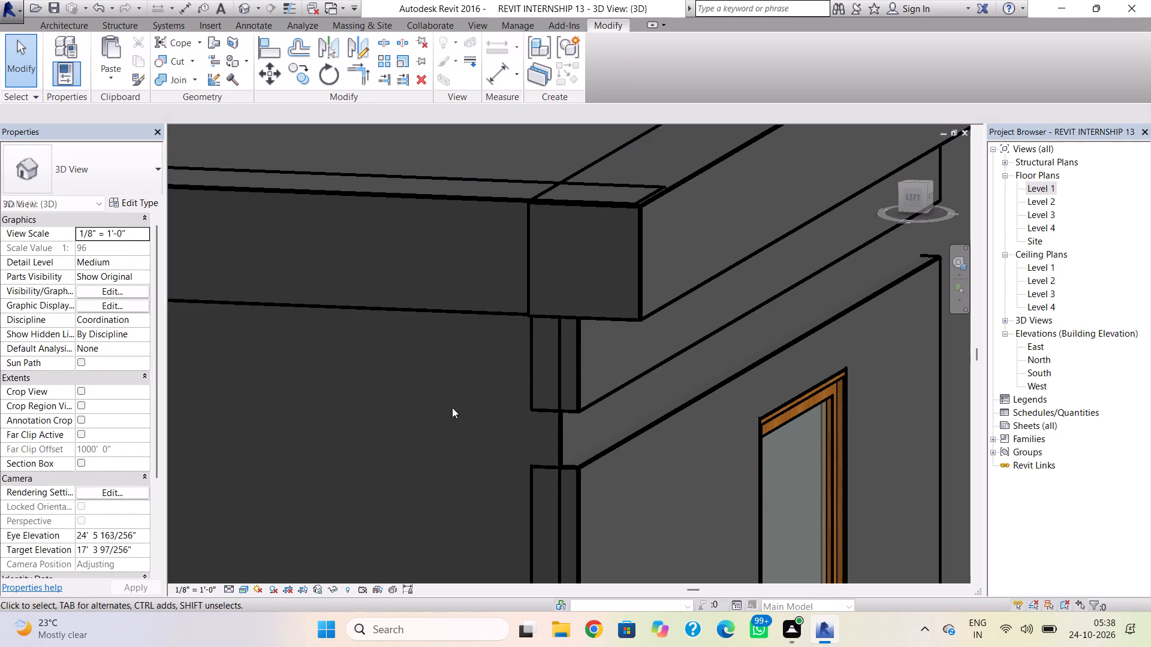
{"action": "left_click", "coordinate": [573, 299]}
{"action": "left_click", "coordinate": [533, 276]}
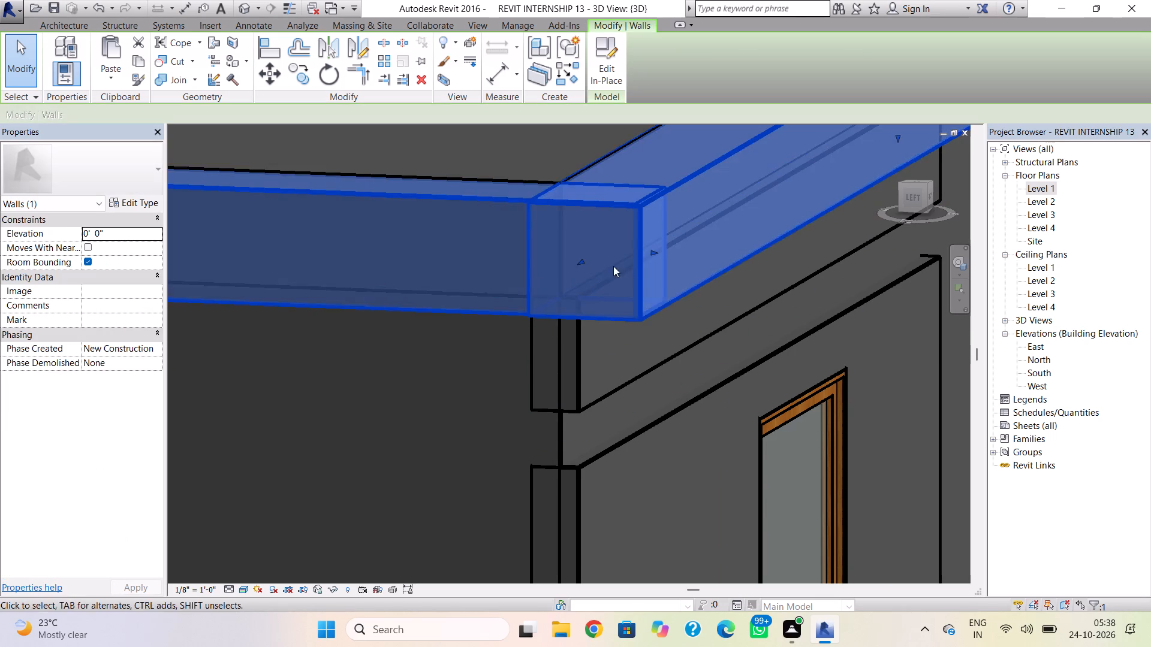
{"action": "left_click", "coordinate": [583, 263]}
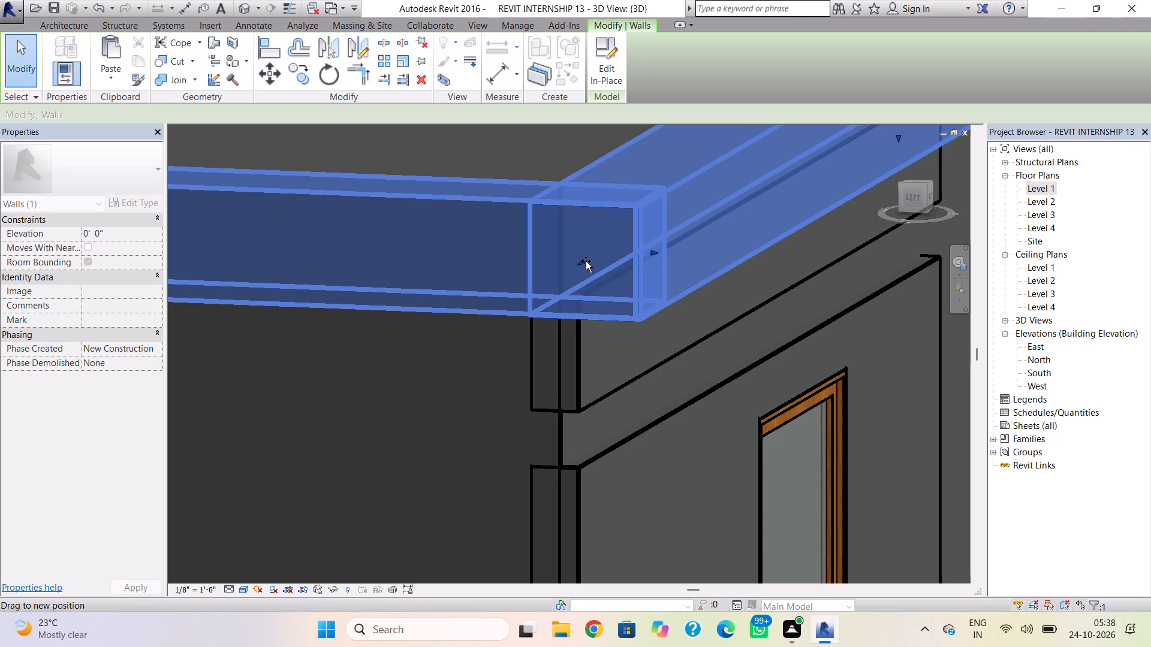
{"action": "left_click", "coordinate": [511, 361]}
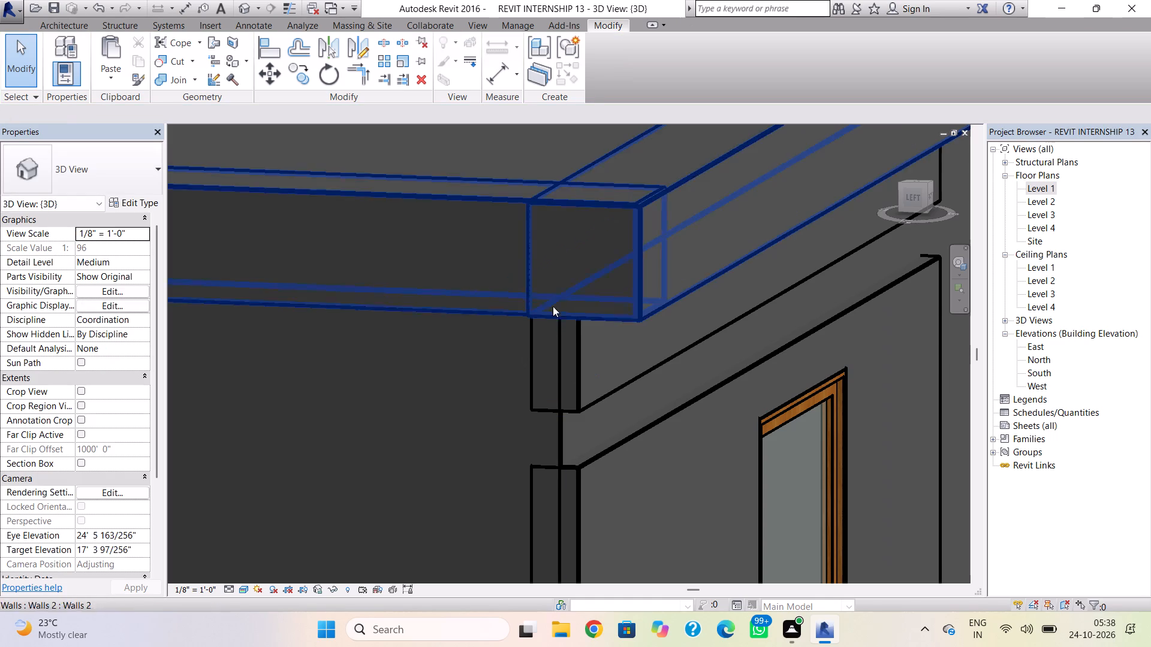
{"action": "left_click", "coordinate": [529, 279]}
{"action": "left_click_drag", "start_coordinate": [577, 267], "coordinate": [590, 258]}
{"action": "left_click", "coordinate": [457, 356]}
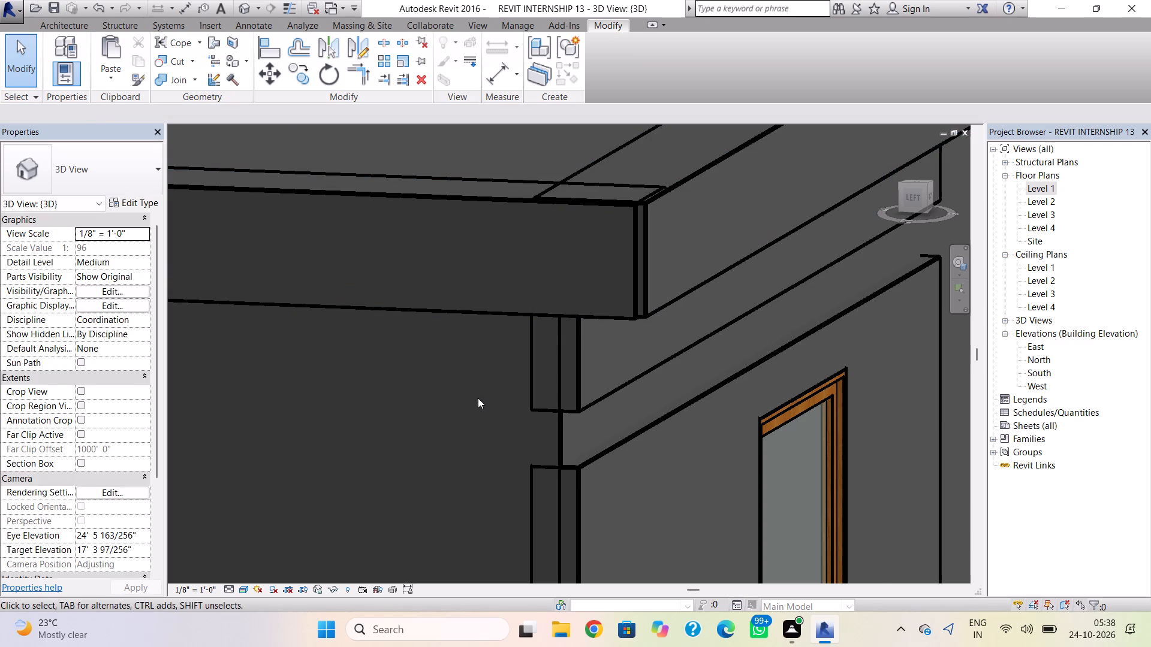
Nudge the end face of the front-side roof fascia piece at the corner above the upper balcony in small adjustments.
{"action": "right_click_drag", "start_coordinate": [475, 400], "coordinate": [441, 436], "text": "shift"}
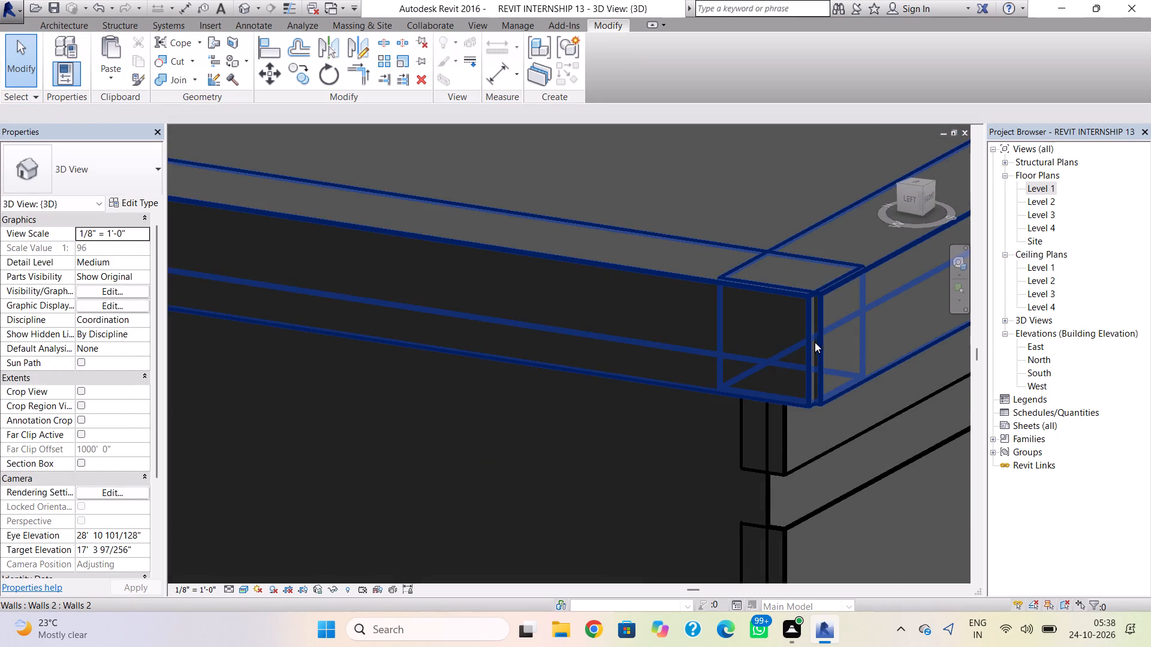
{"action": "left_click", "coordinate": [816, 341]}
{"action": "left_click", "coordinate": [769, 343]}
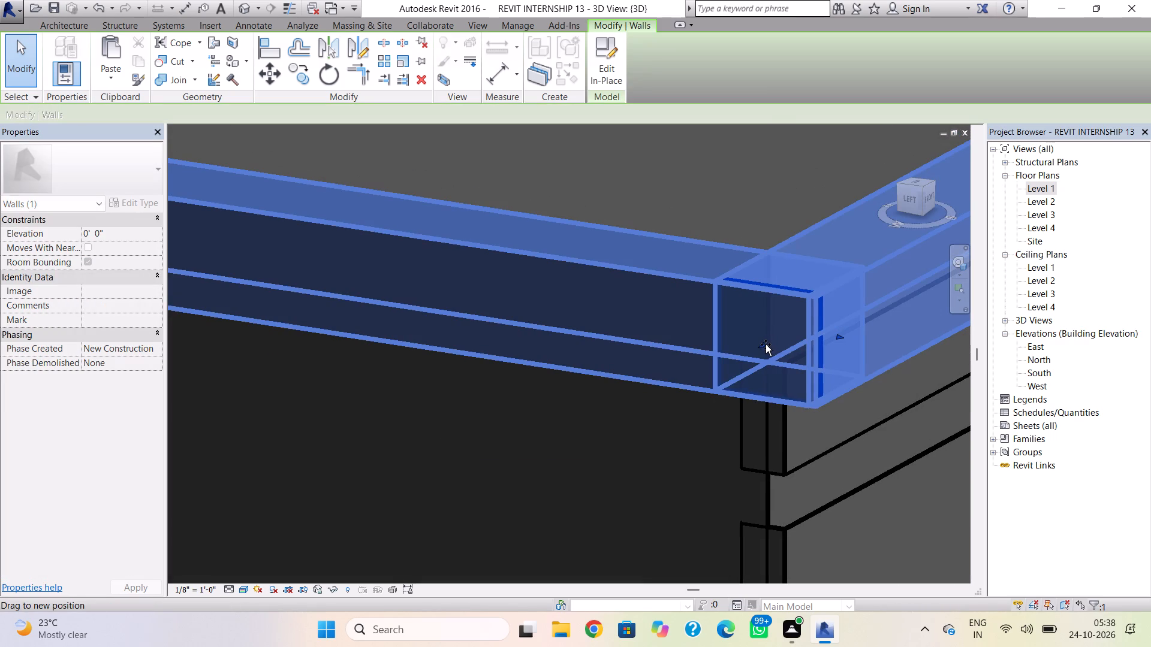
{"action": "left_click", "coordinate": [609, 446]}
{"action": "left_click", "coordinate": [800, 350]}
{"action": "left_click", "coordinate": [809, 346]}
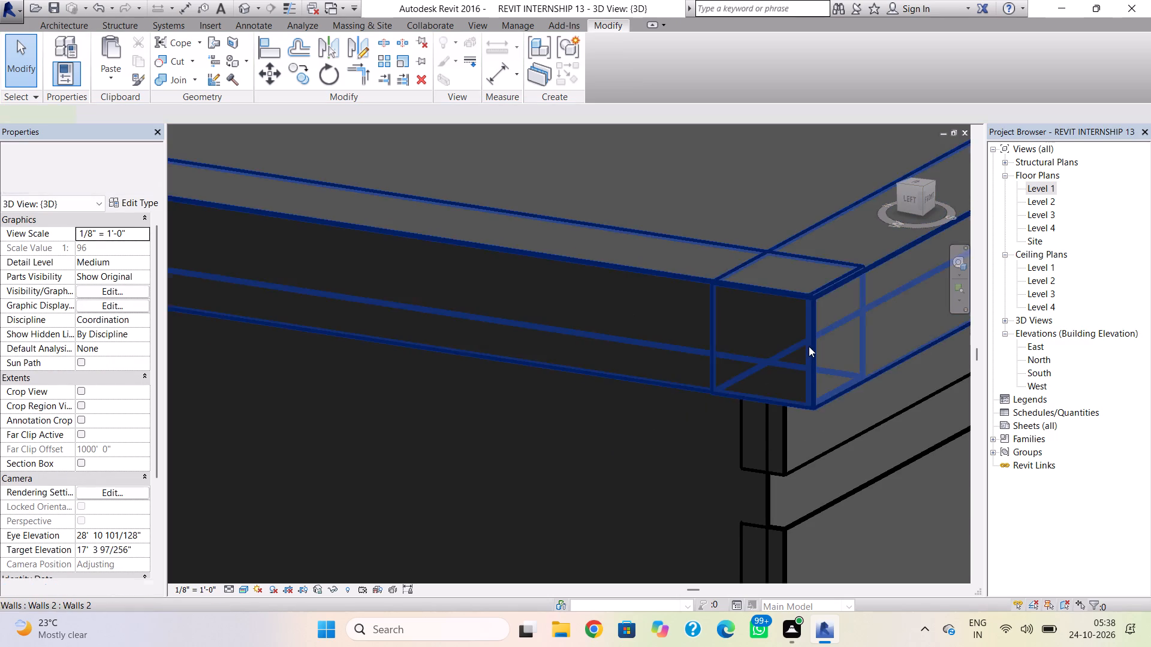
{"action": "left_click_drag", "start_coordinate": [761, 350], "coordinate": [767, 345]}
{"action": "left_click", "coordinate": [654, 437]}
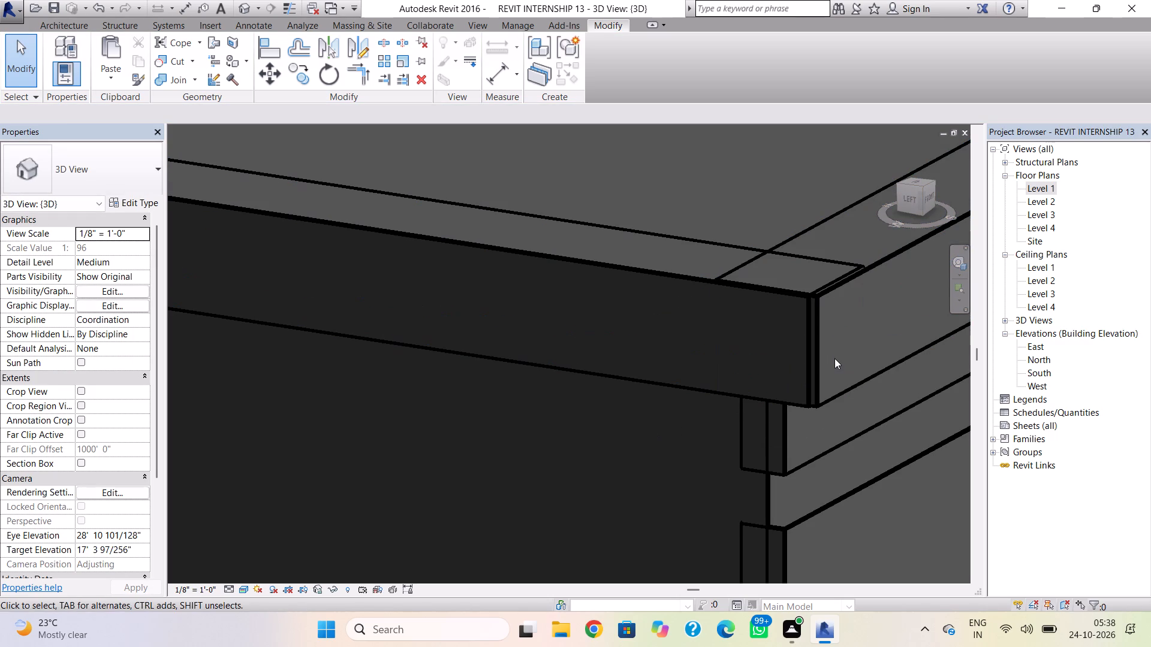
Push the end face of the balcony-side fascia piece slightly outward at the roof corner in small increments.
{"action": "left_click", "coordinate": [825, 364]}
{"action": "left_click", "coordinate": [822, 365]}
{"action": "left_click", "coordinate": [842, 343]}
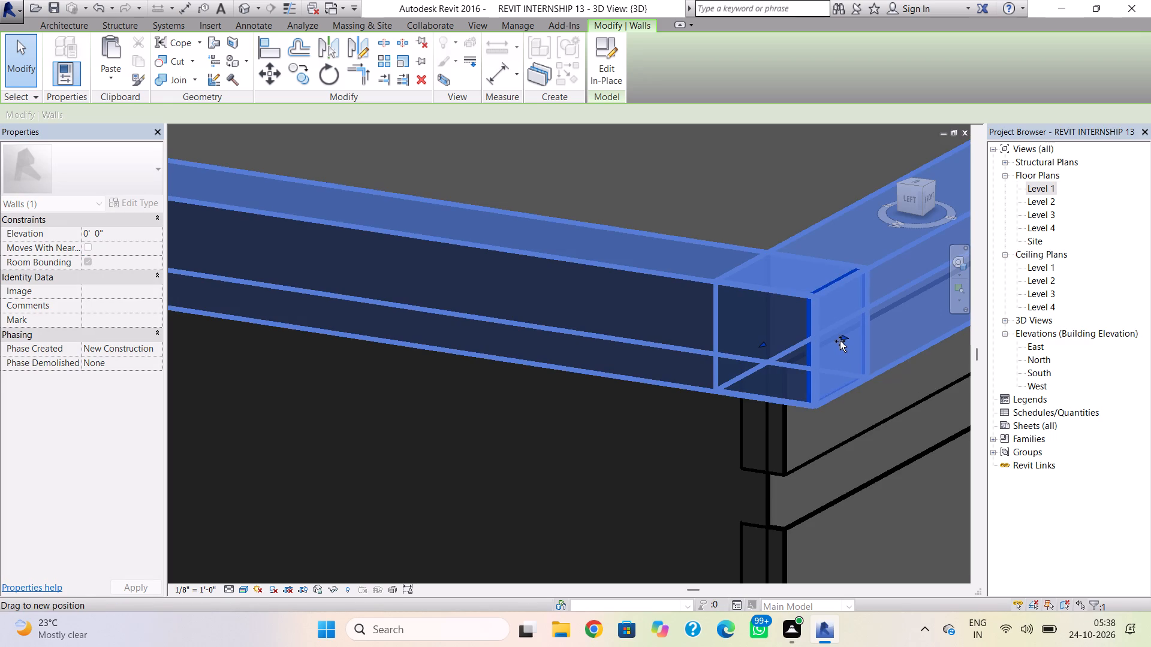
{"action": "left_click", "coordinate": [572, 499]}
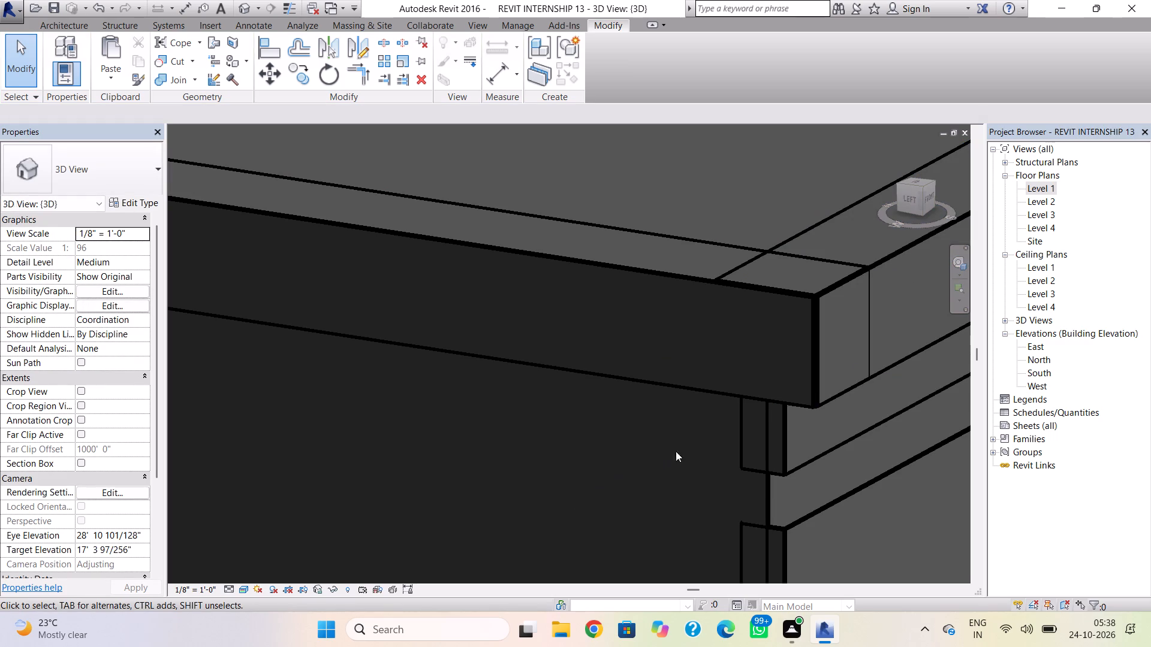
{"action": "double_click", "coordinate": [865, 359]}
{"action": "left_click", "coordinate": [828, 391]}
{"action": "left_click", "coordinate": [818, 391]}
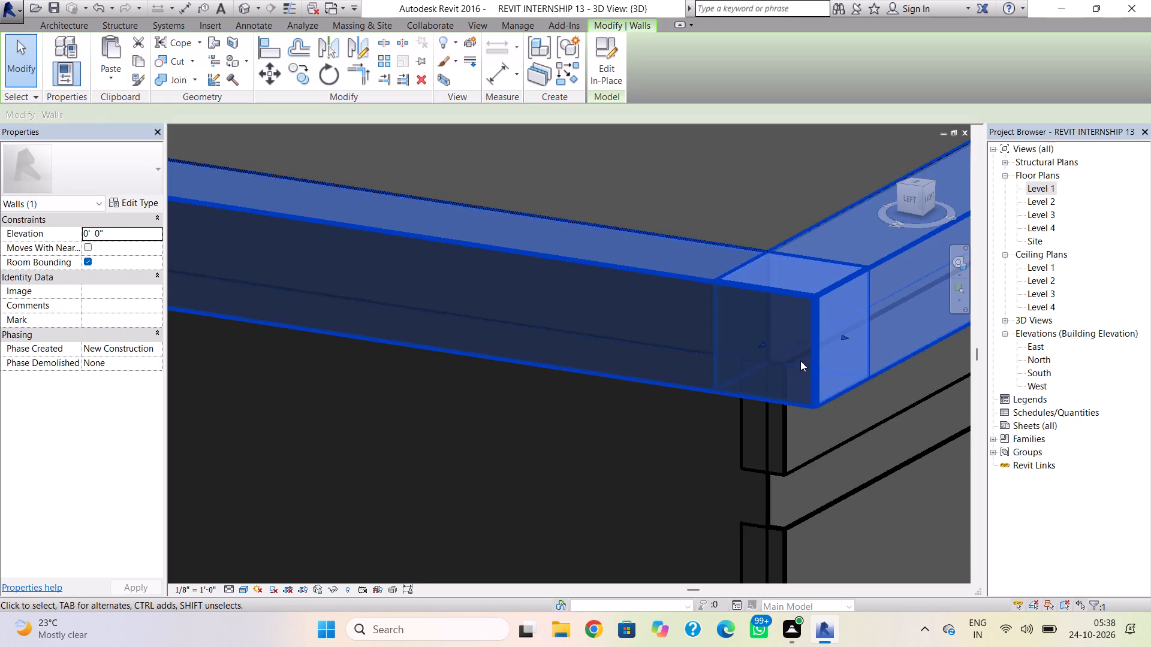
{"action": "left_click", "coordinate": [848, 340]}
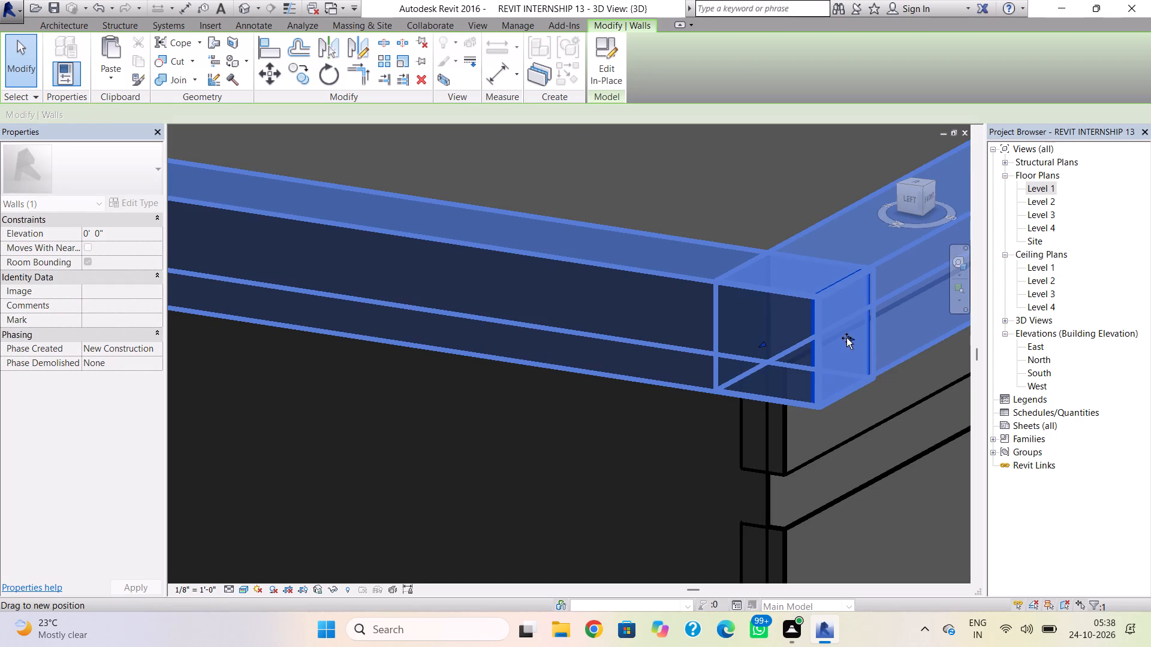
{"action": "left_click", "coordinate": [686, 434]}
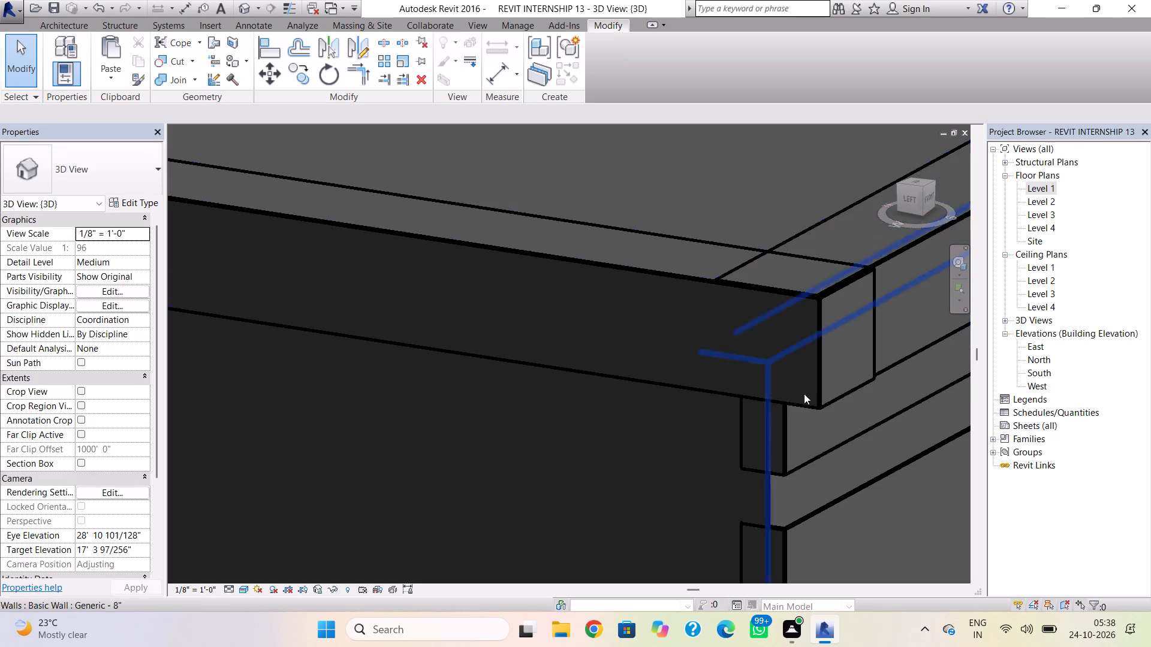
Pull the balcony-side fascia piece's end face back flush with the adjoining front-side fascia face at the roof corner.
{"action": "left_click", "coordinate": [875, 347]}
{"action": "left_click", "coordinate": [848, 337]}
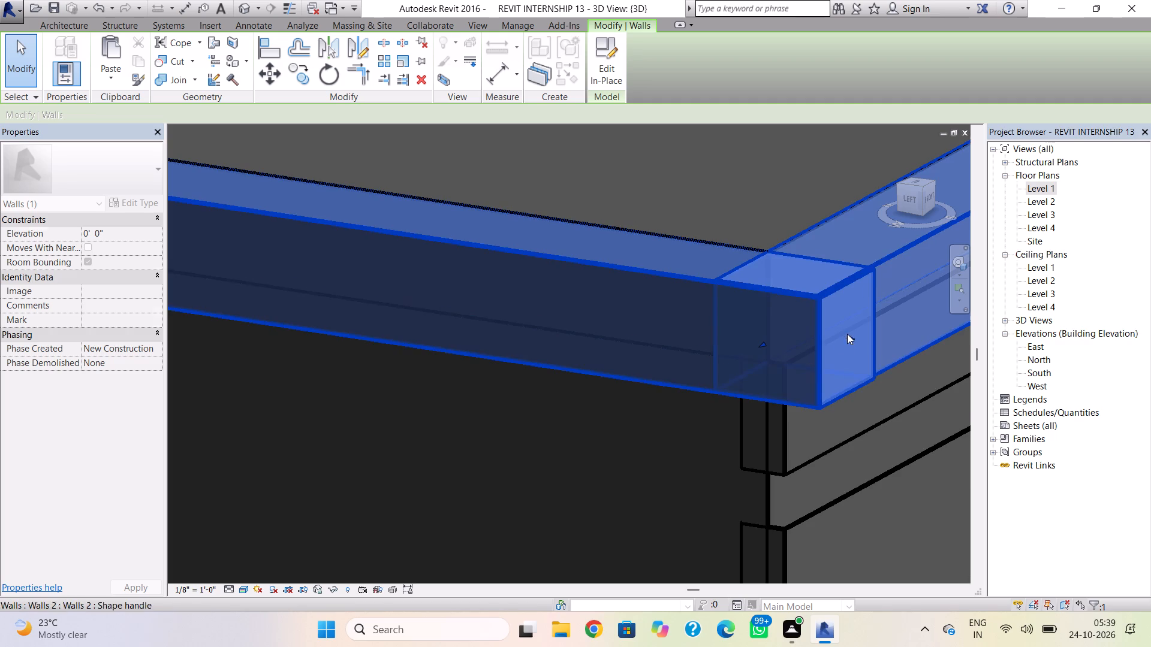
{"action": "left_click", "coordinate": [851, 339]}
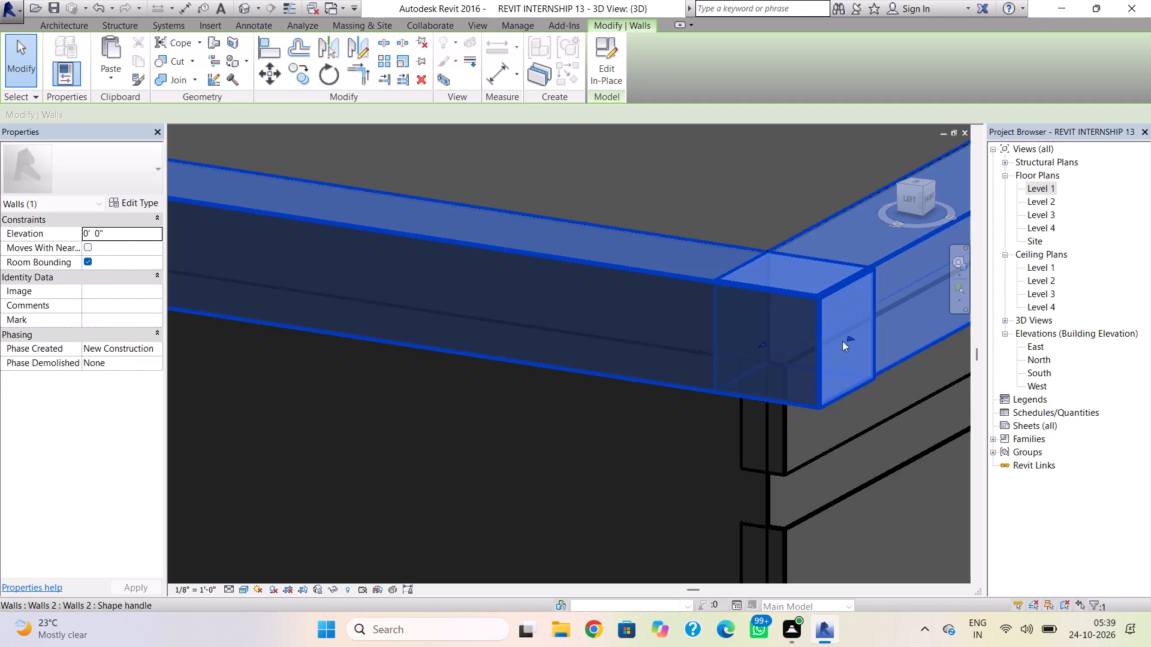
{"action": "left_click", "coordinate": [663, 462]}
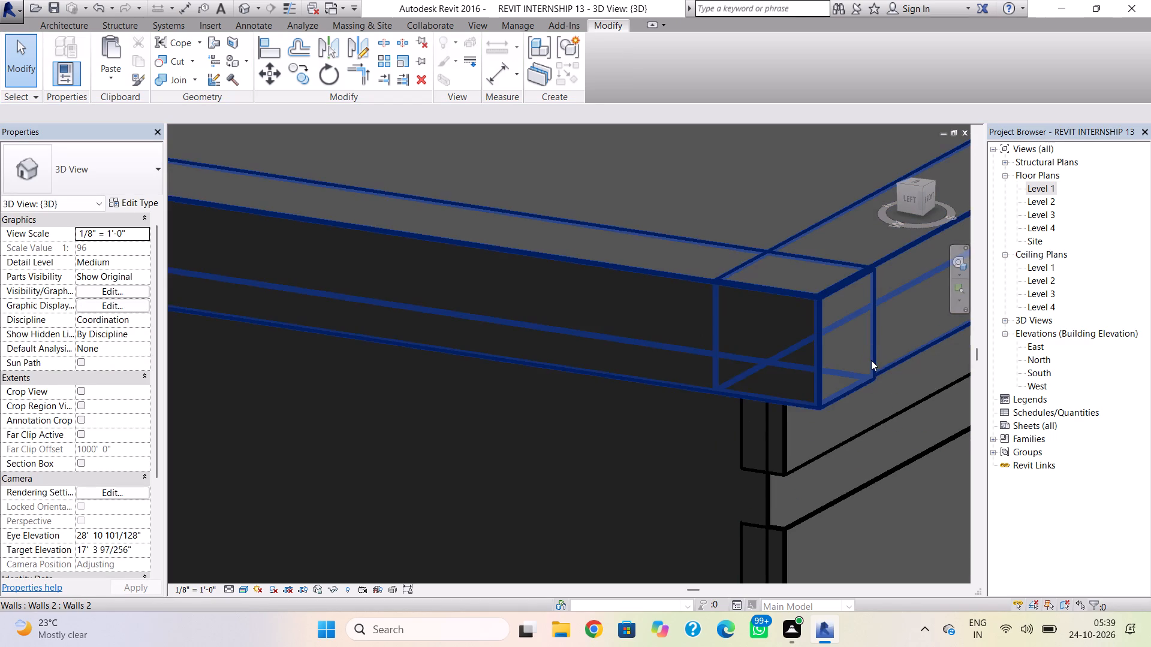
{"action": "left_click", "coordinate": [871, 360]}
{"action": "left_click_drag", "start_coordinate": [847, 337], "coordinate": [844, 332]}
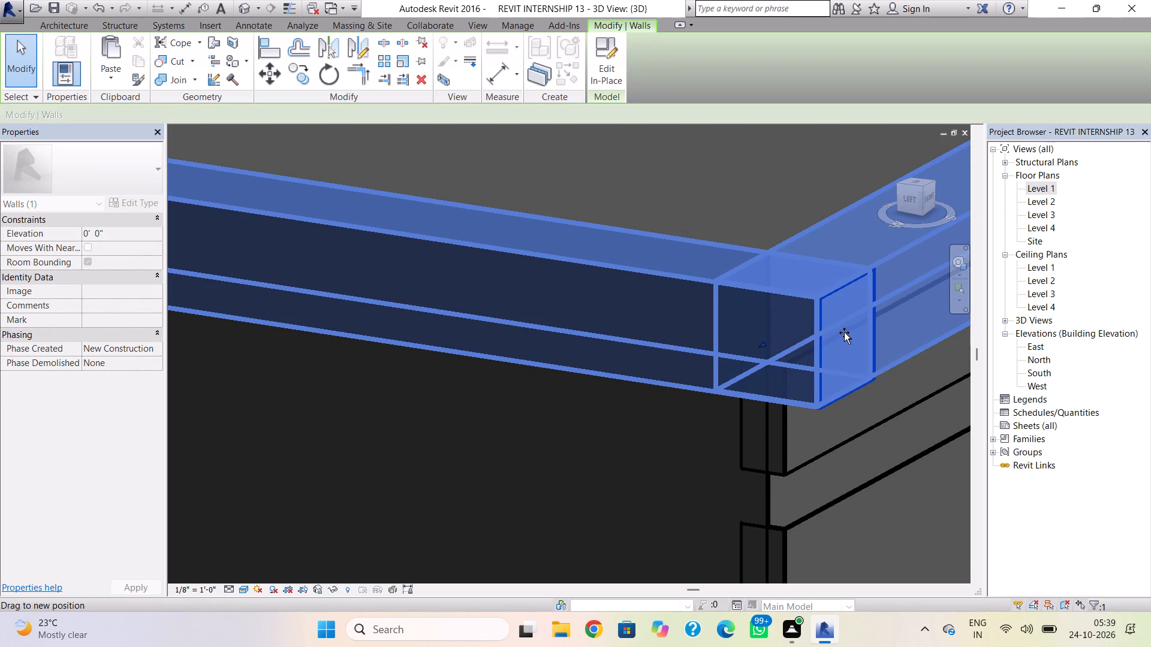
{"action": "left_click_drag", "start_coordinate": [844, 332], "coordinate": [843, 331]}
{"action": "left_click_drag", "start_coordinate": [843, 331], "coordinate": [840, 328]}
{"action": "left_click", "coordinate": [611, 516]}
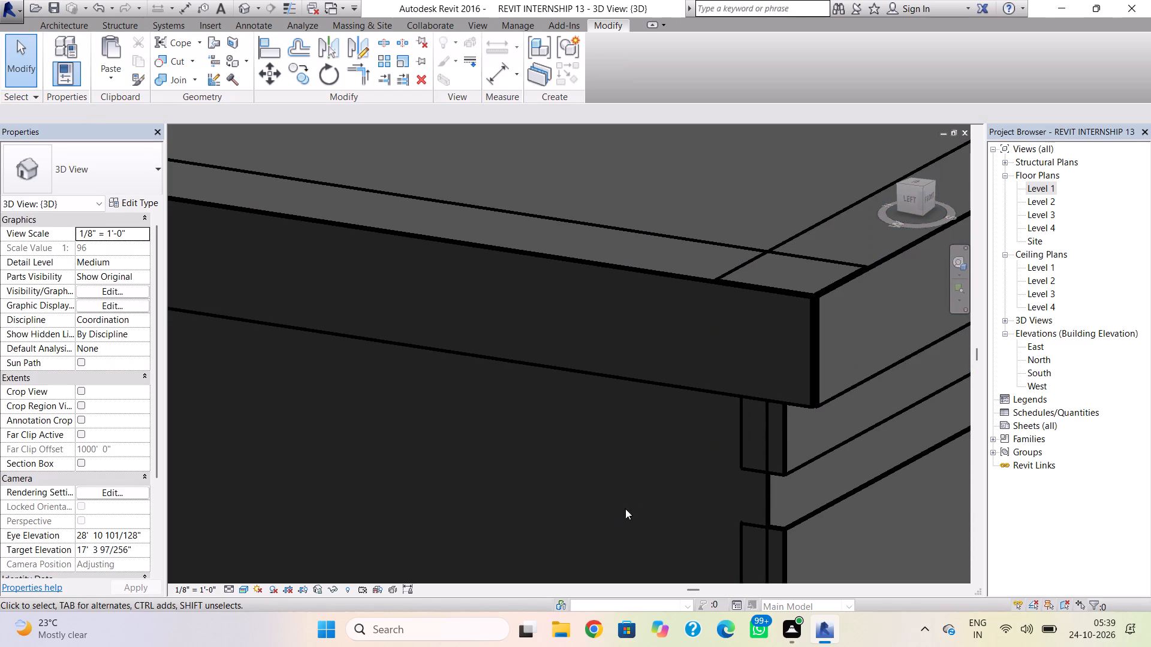
Examine the roof fascia and its corner joints around the upper balcony and front façade from a wider view.
{"action": "scroll", "coordinate": [555, 551], "scroll_direction": "down", "scroll_amount": 5}
{"action": "scroll", "coordinate": [622, 467], "scroll_direction": "down", "scroll_amount": 7}
{"action": "middle_click_drag", "start_coordinate": [643, 485], "coordinate": [642, 377]}
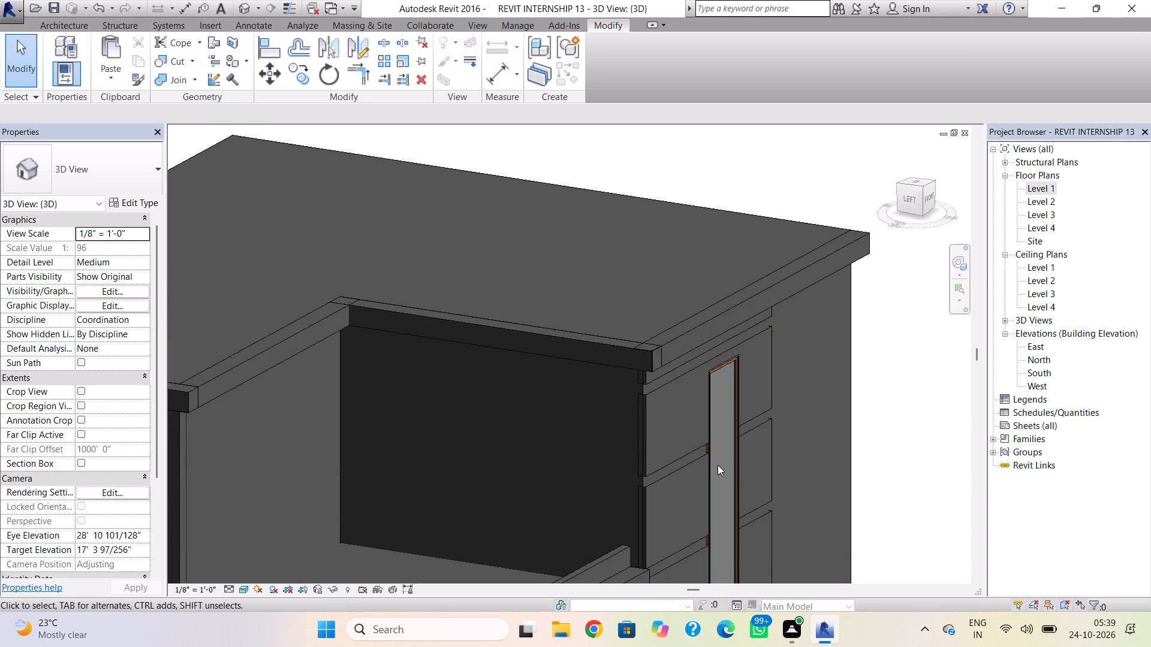
{"action": "right_click_drag", "start_coordinate": [718, 465], "coordinate": [656, 431], "text": "shift"}
{"action": "scroll", "coordinate": [678, 466], "scroll_direction": "down", "scroll_amount": 3}
{"action": "middle_click_drag", "start_coordinate": [681, 467], "coordinate": [606, 446]}
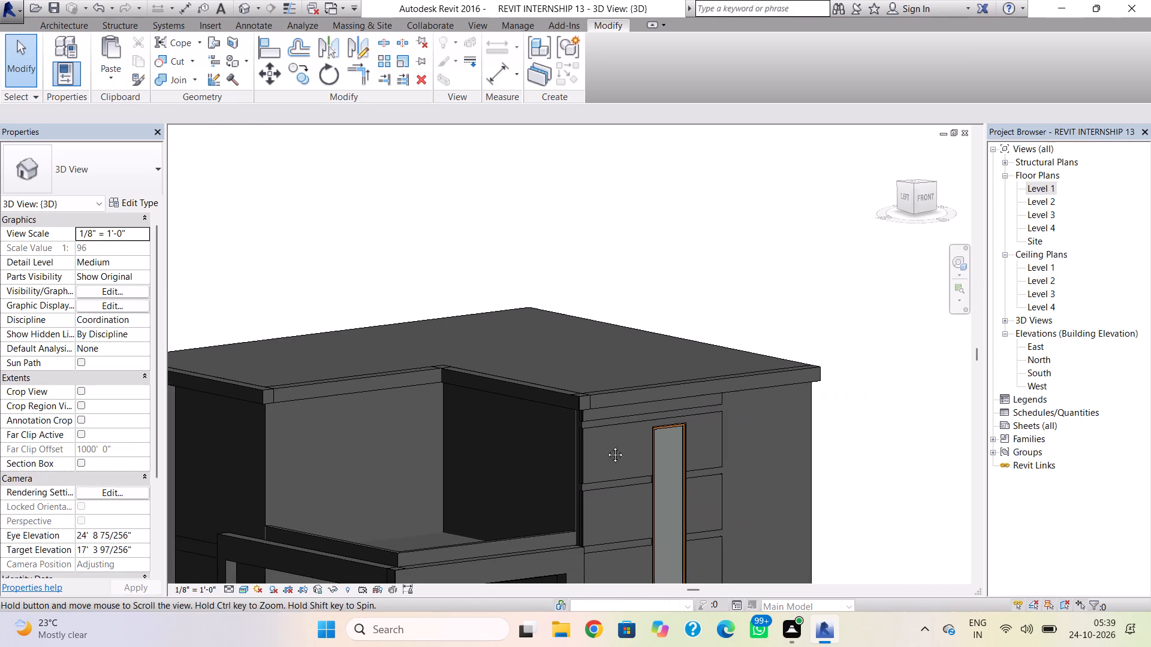
{"action": "middle_click_drag", "start_coordinate": [606, 446], "coordinate": [605, 446]}
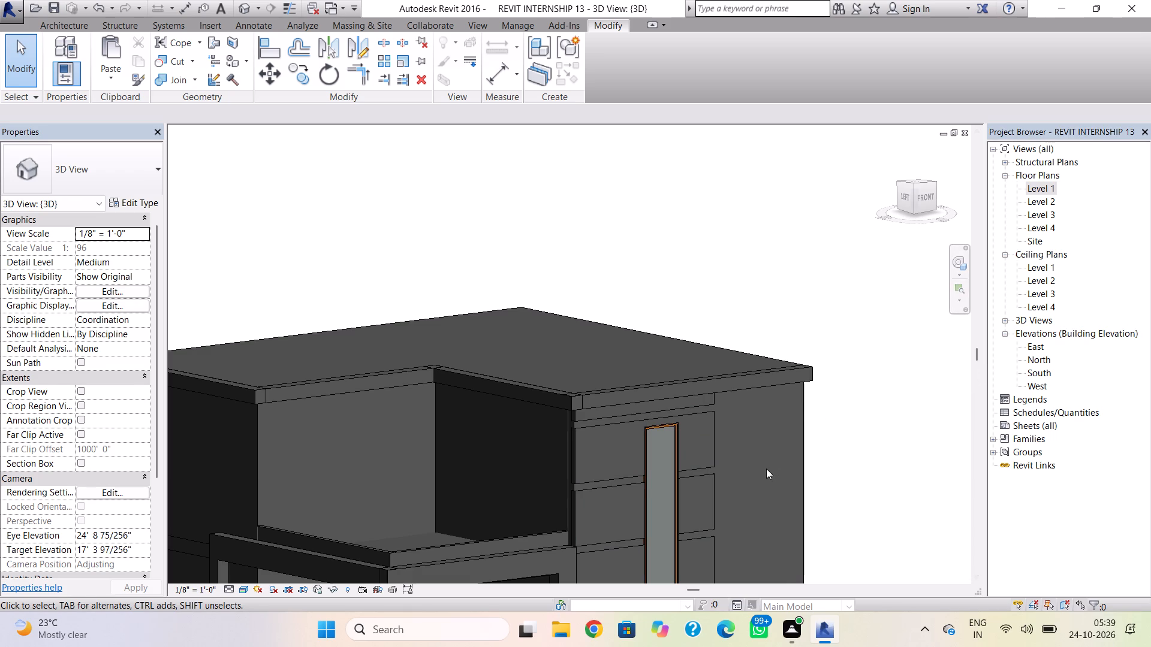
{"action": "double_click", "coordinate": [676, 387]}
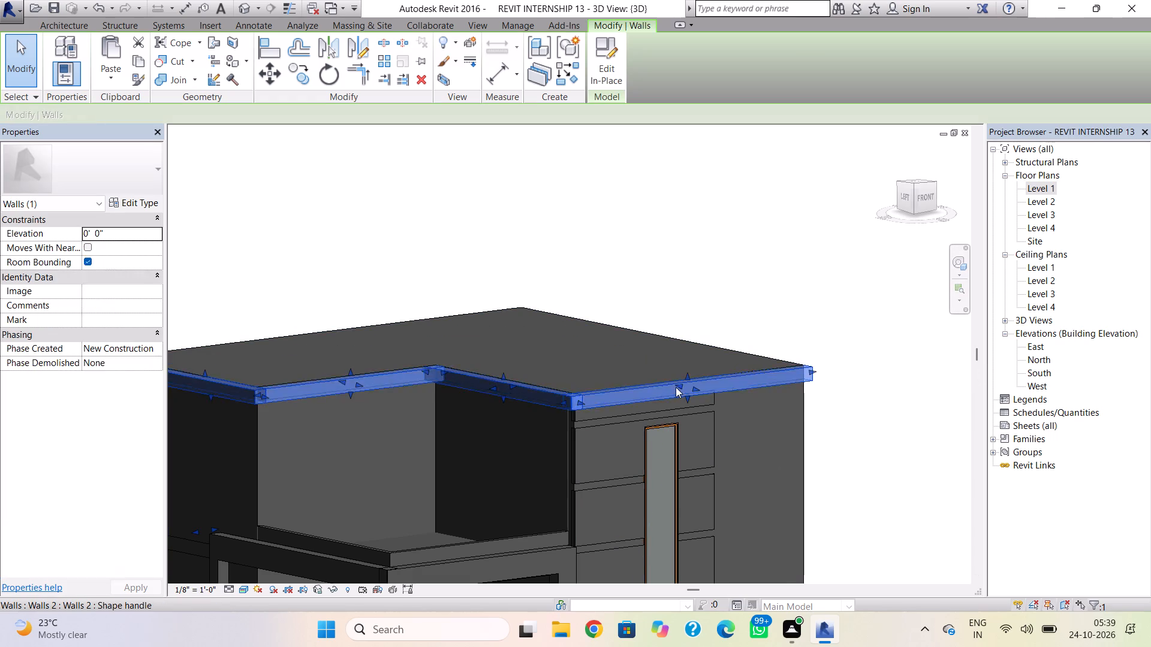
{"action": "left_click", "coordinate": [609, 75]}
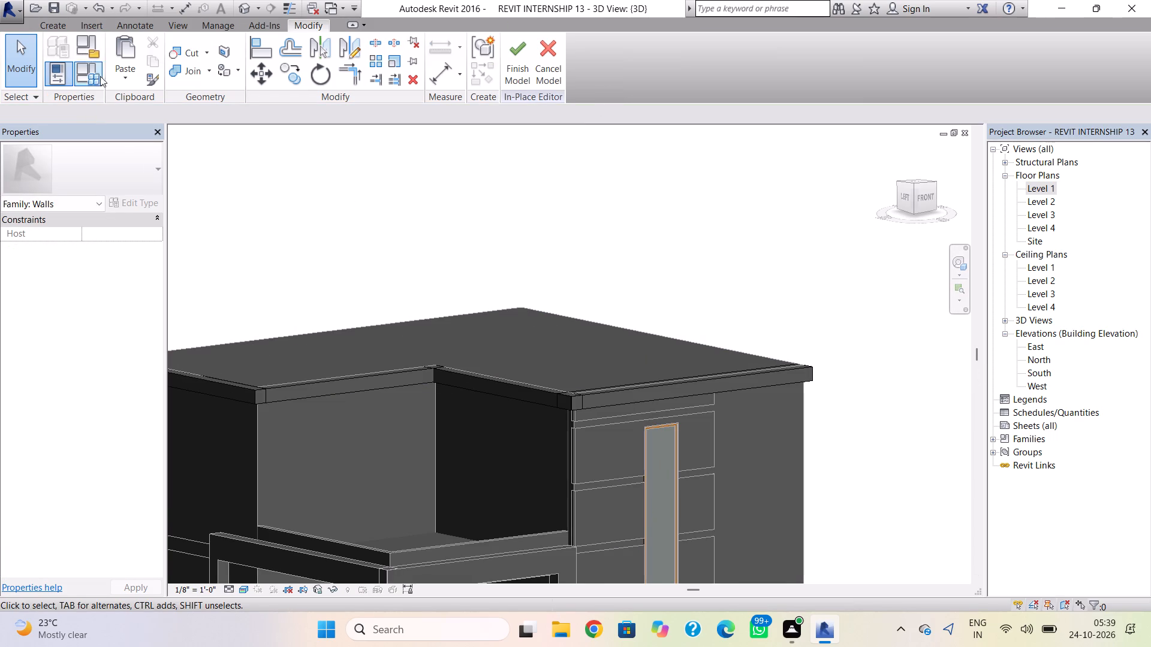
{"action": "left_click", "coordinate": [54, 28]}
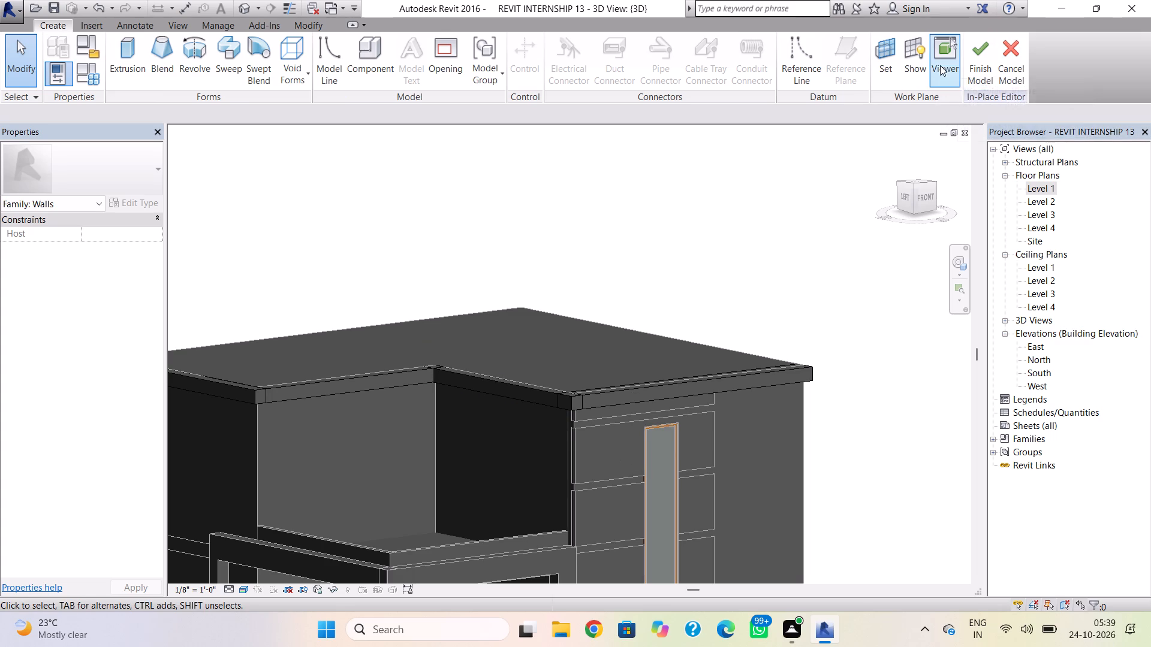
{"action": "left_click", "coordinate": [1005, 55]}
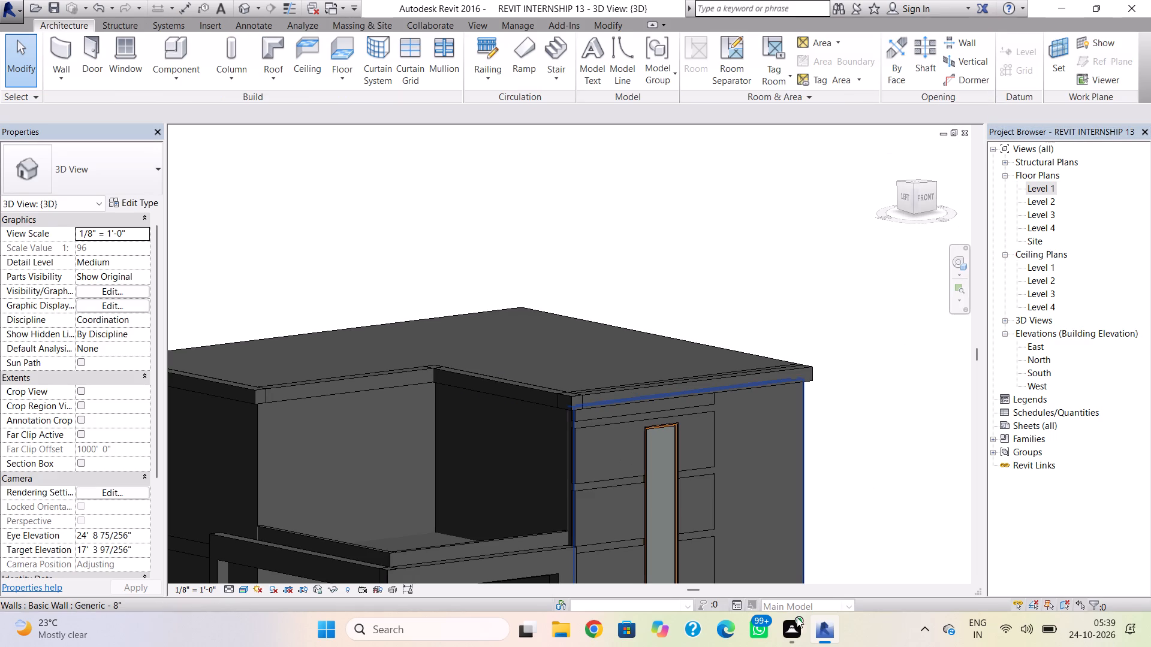
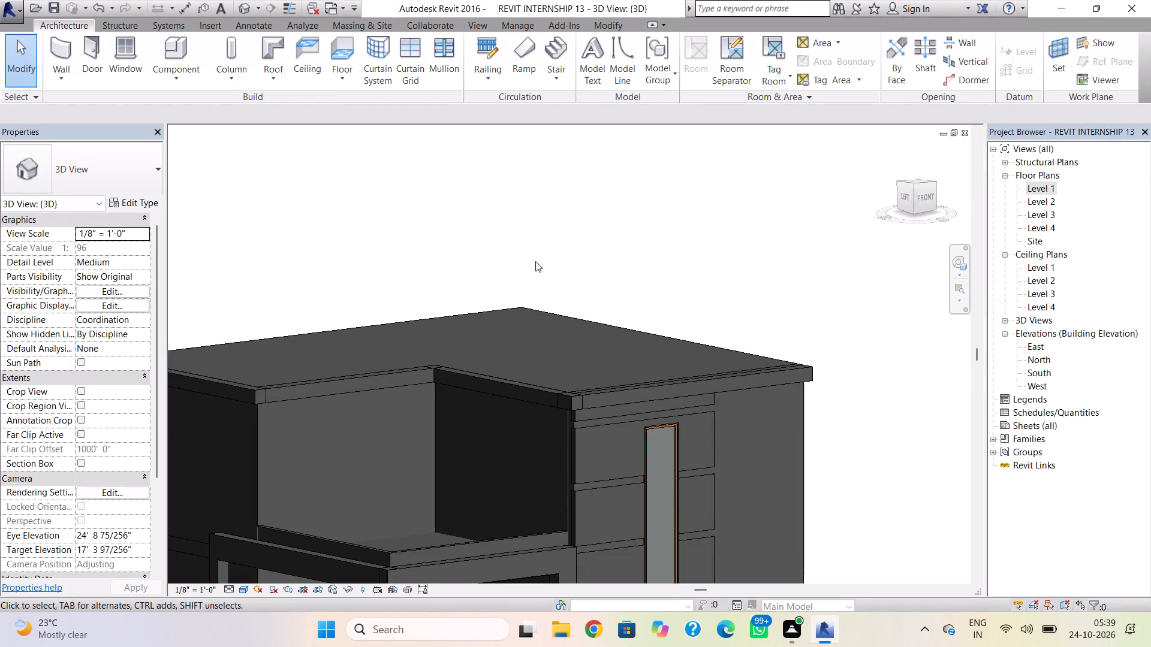
Open the in-place façade trim for editing and start a new extrusion with the front wall beside the tall window as its work plane.
{"action": "double_click", "coordinate": [751, 380]}
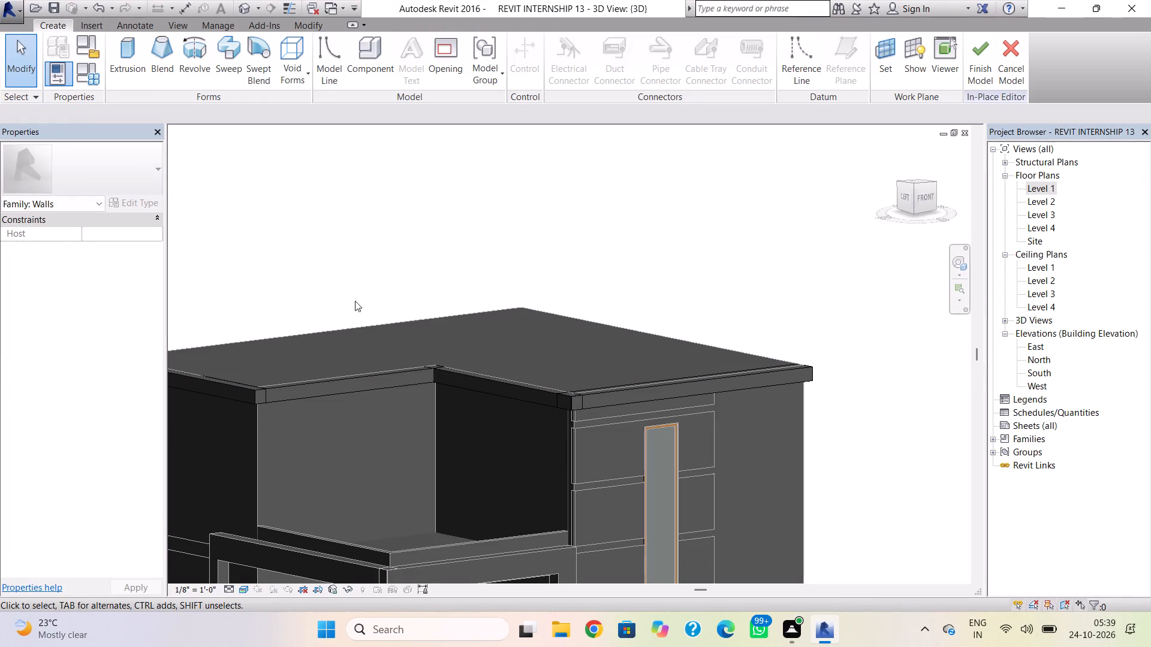
{"action": "left_click", "coordinate": [128, 66]}
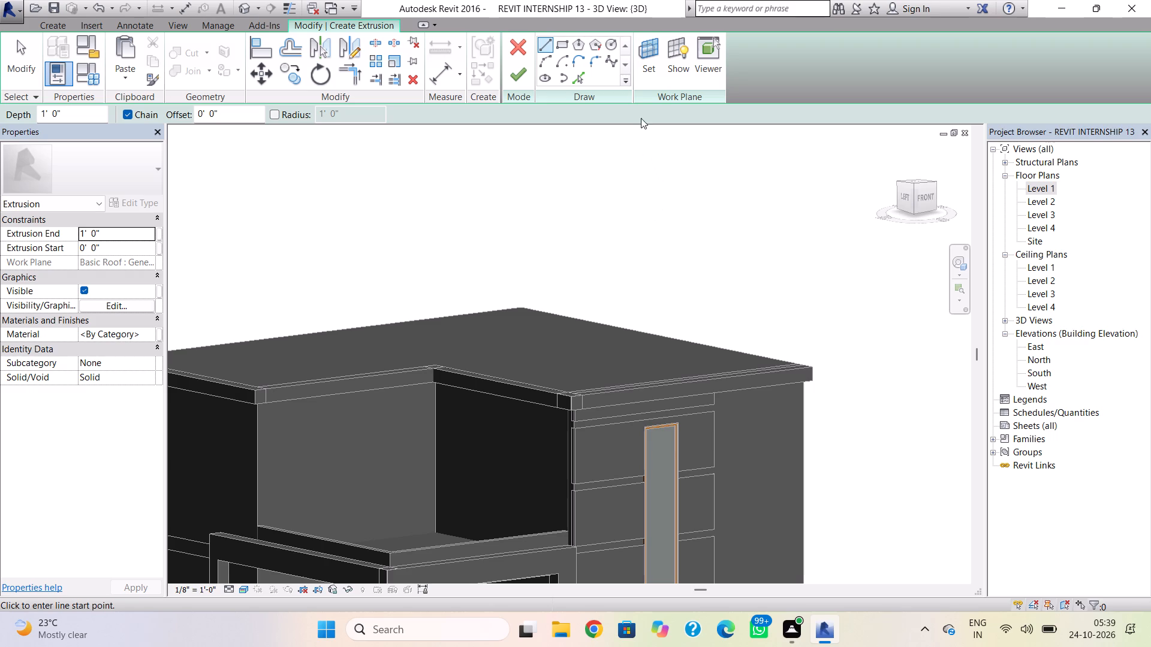
{"action": "left_click", "coordinate": [647, 66]}
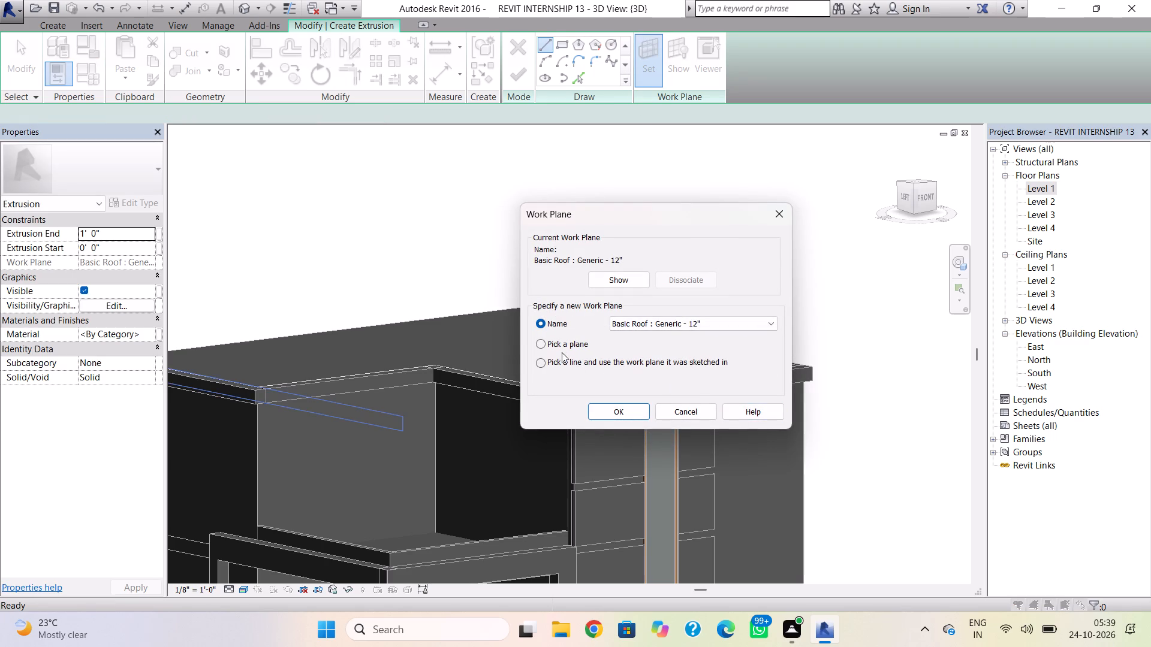
{"action": "left_click", "coordinate": [541, 340]}
{"action": "left_click", "coordinate": [601, 402]}
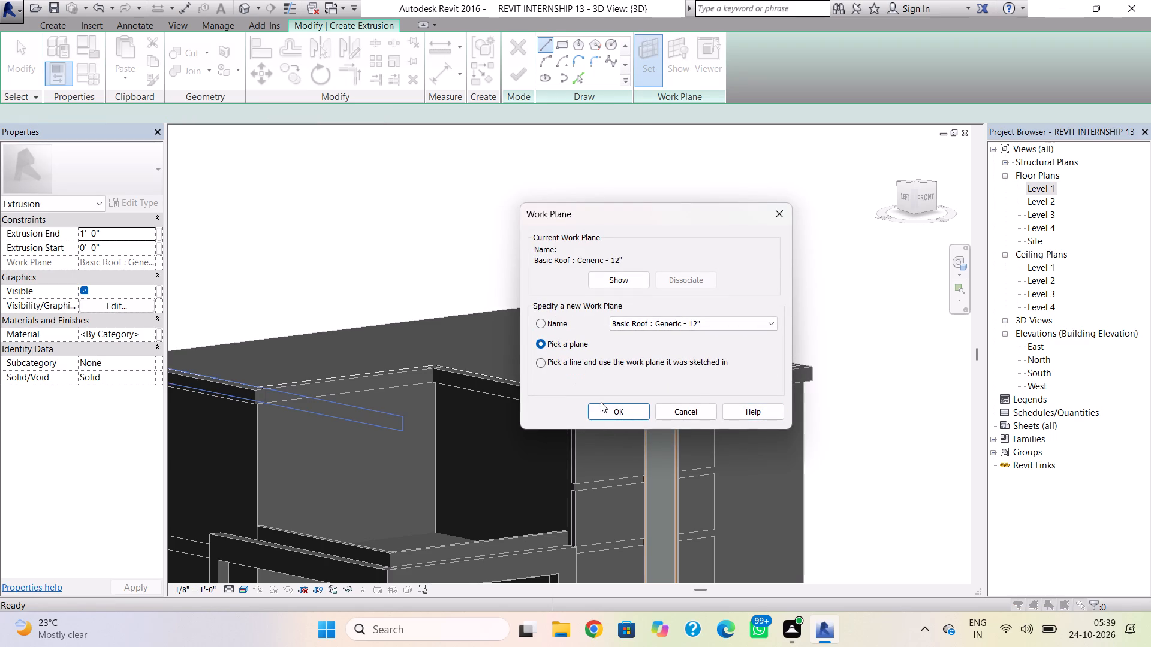
{"action": "left_click", "coordinate": [602, 405]}
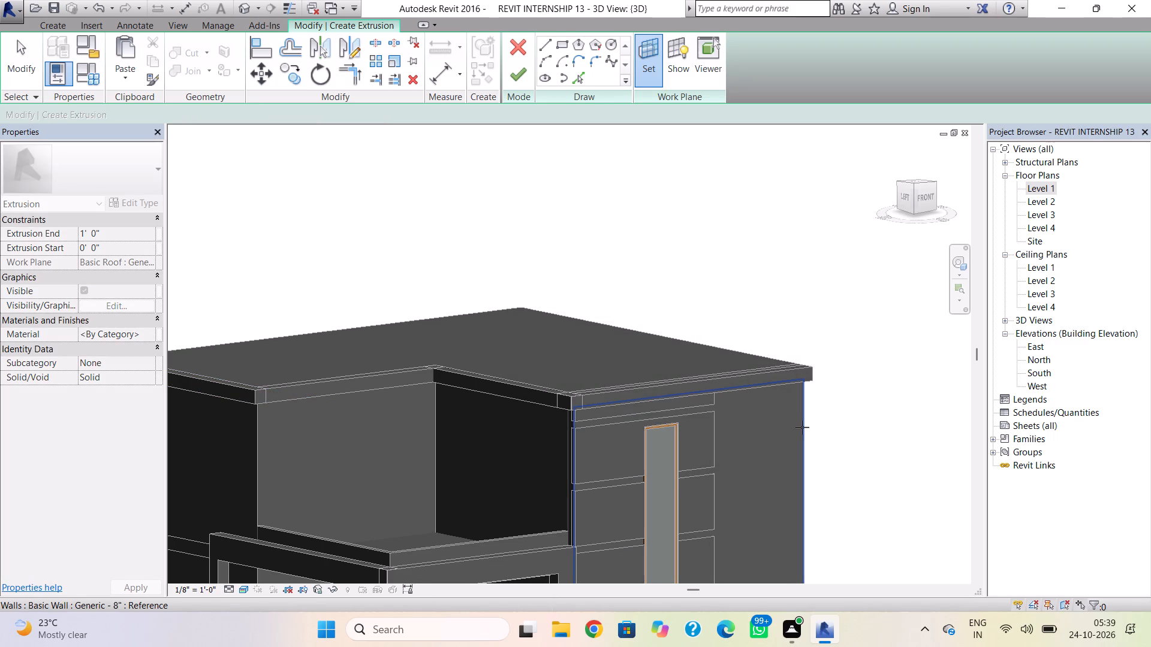
{"action": "left_click", "coordinate": [802, 427]}
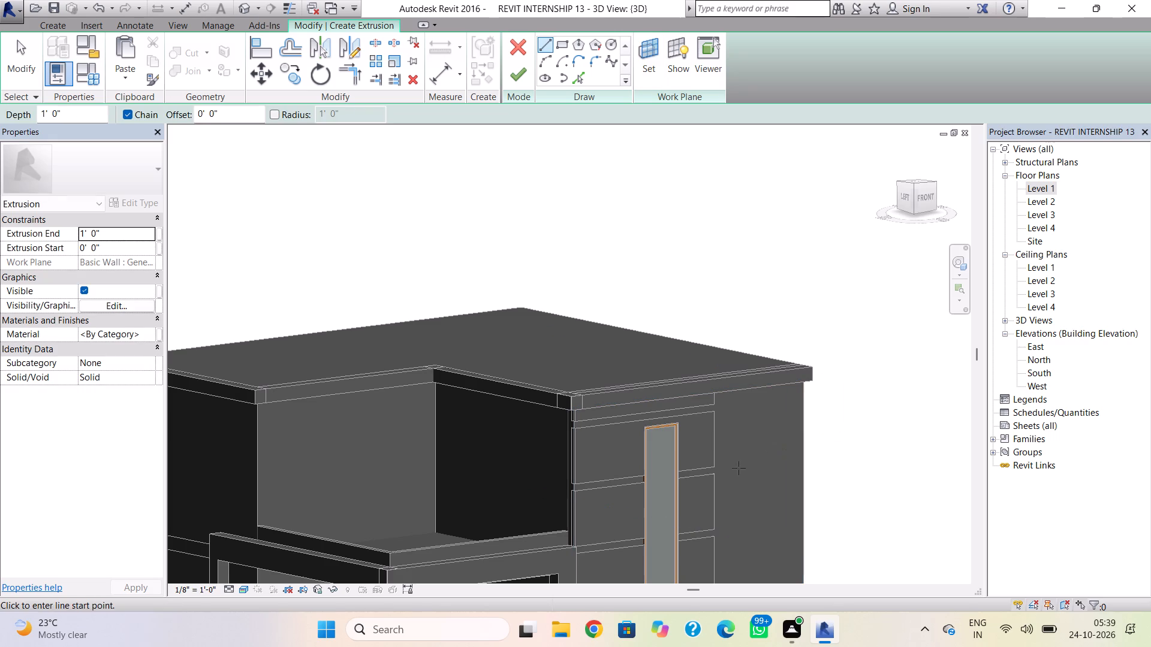
{"action": "right_click_drag", "start_coordinate": [846, 353], "coordinate": [776, 311], "text": "shift"}
{"action": "scroll", "coordinate": [784, 354], "scroll_direction": "down", "scroll_amount": 3}
{"action": "middle_click_drag", "start_coordinate": [784, 379], "coordinate": [767, 258]}
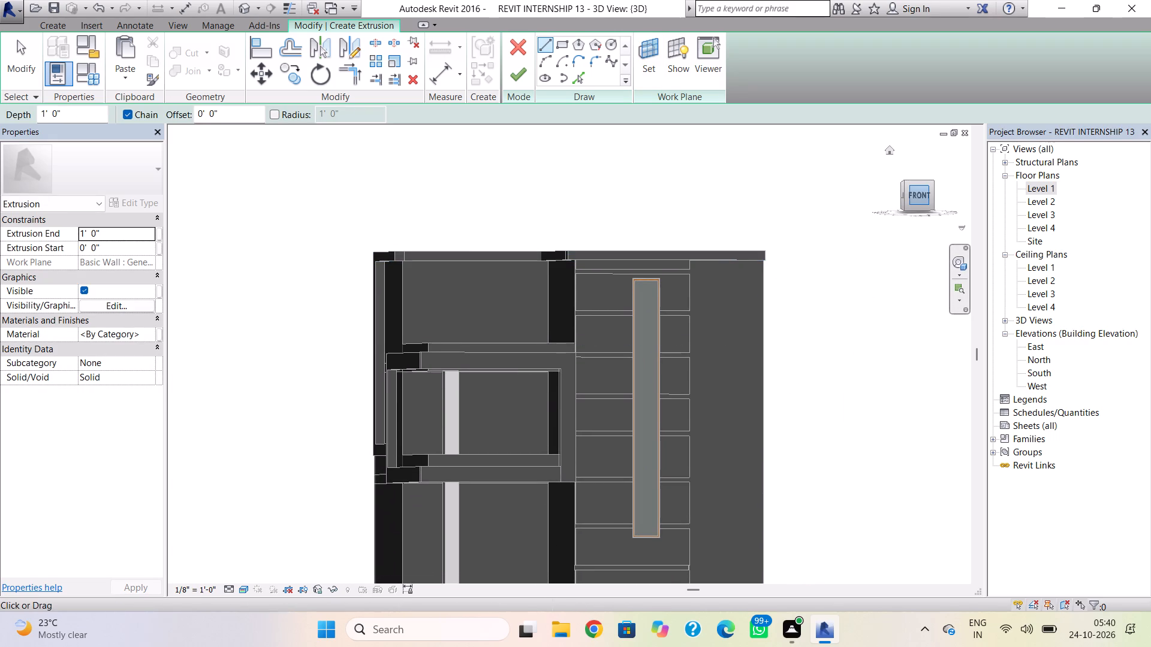
{"action": "left_click", "coordinate": [922, 196]}
{"action": "scroll", "coordinate": [675, 396], "scroll_direction": "up", "scroll_amount": 4}
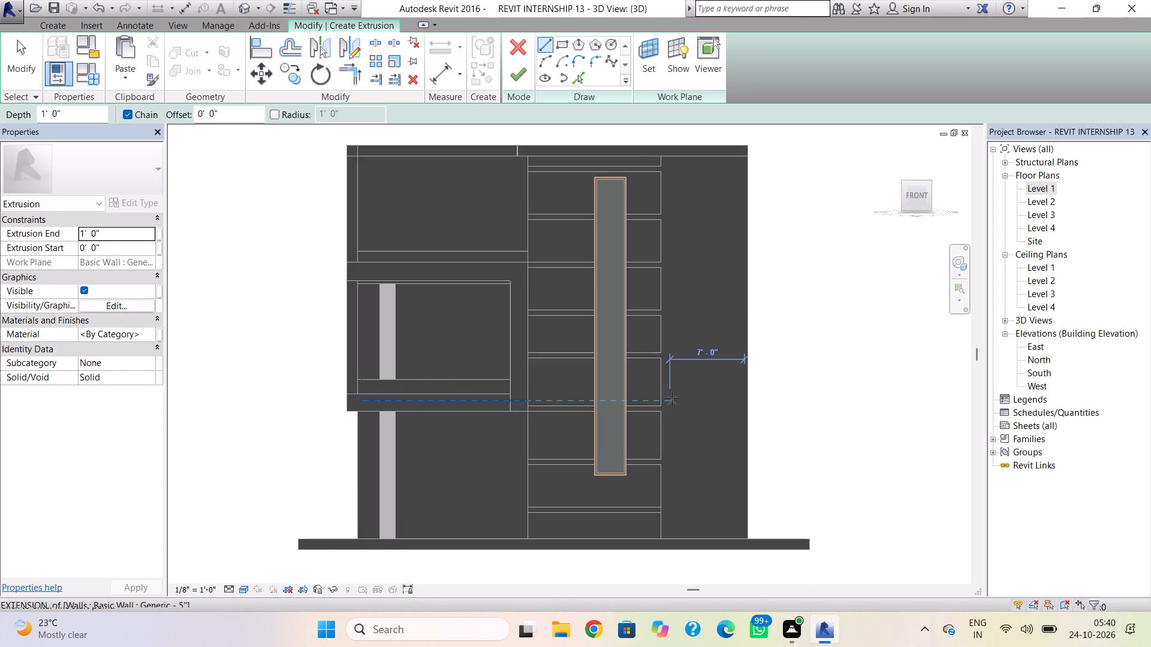
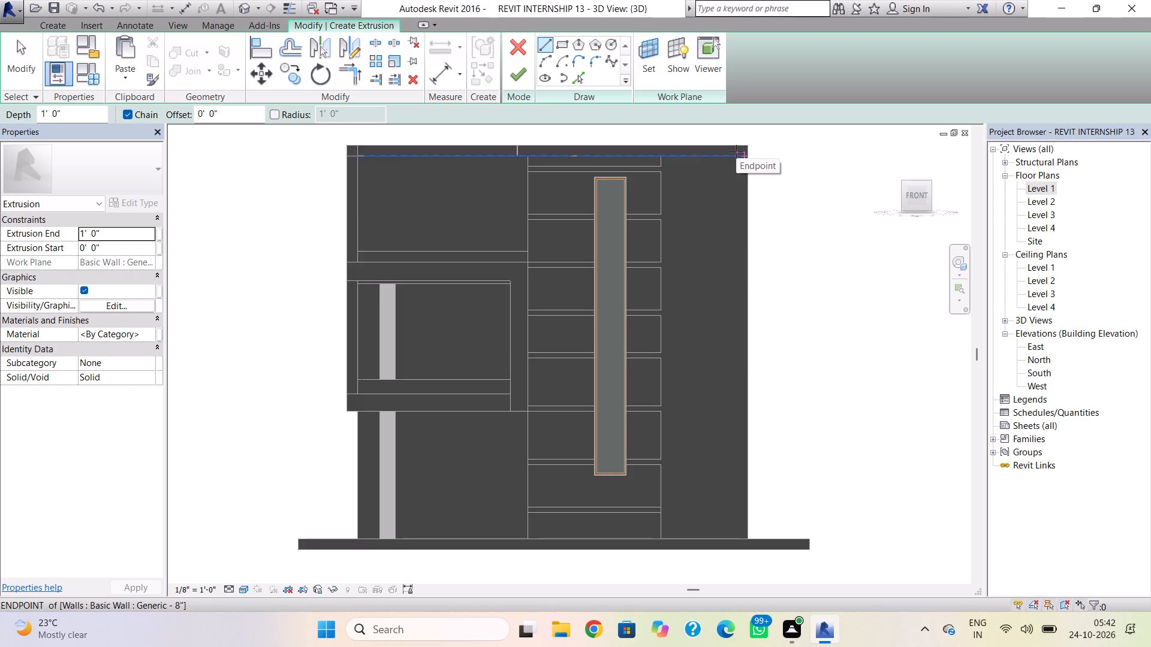
Sketch the profile's 32'-6" vertical outer edge down the front wall's outer side from the roof's top corner.
{"action": "left_click", "coordinate": [745, 144]}
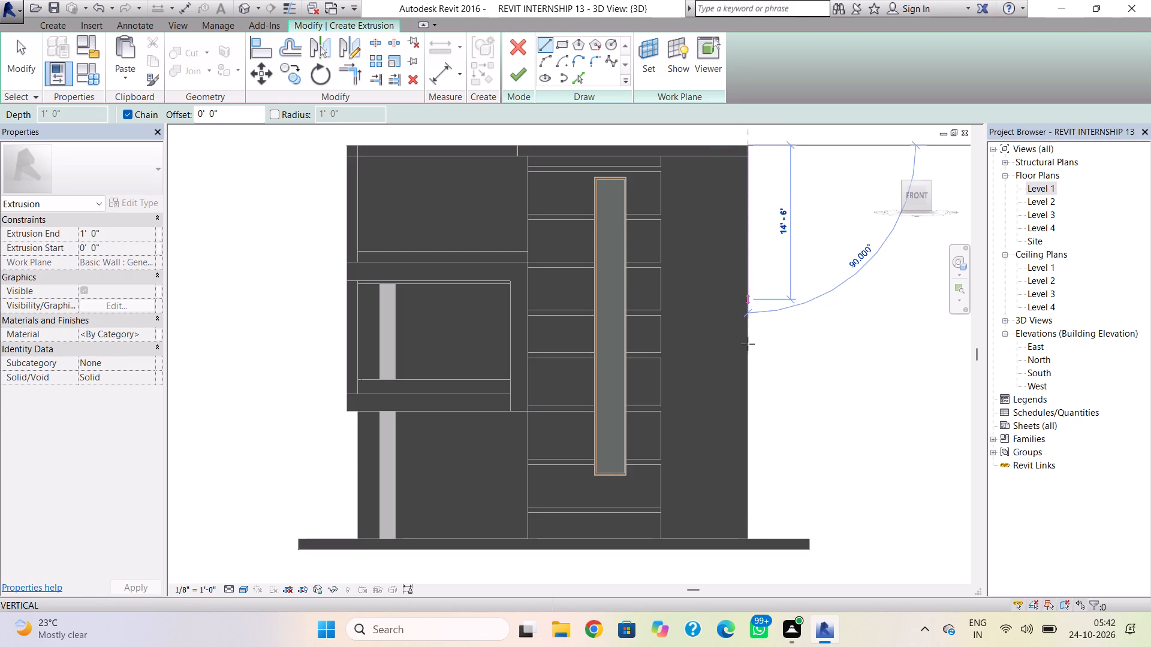
{"action": "left_click", "coordinate": [744, 493]}
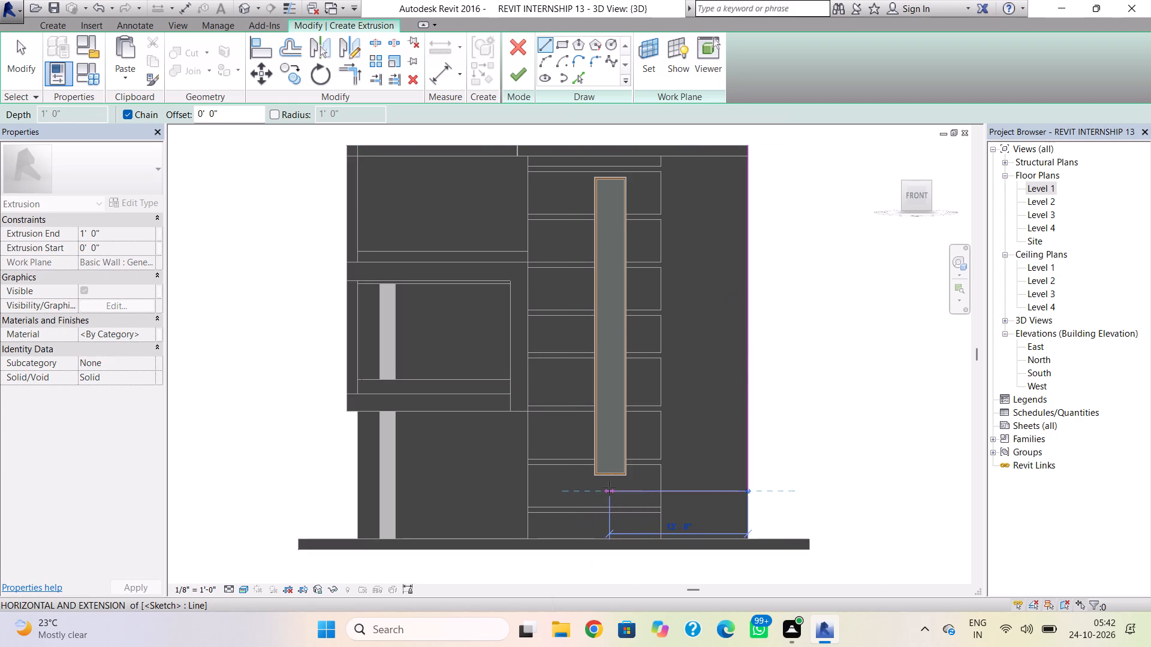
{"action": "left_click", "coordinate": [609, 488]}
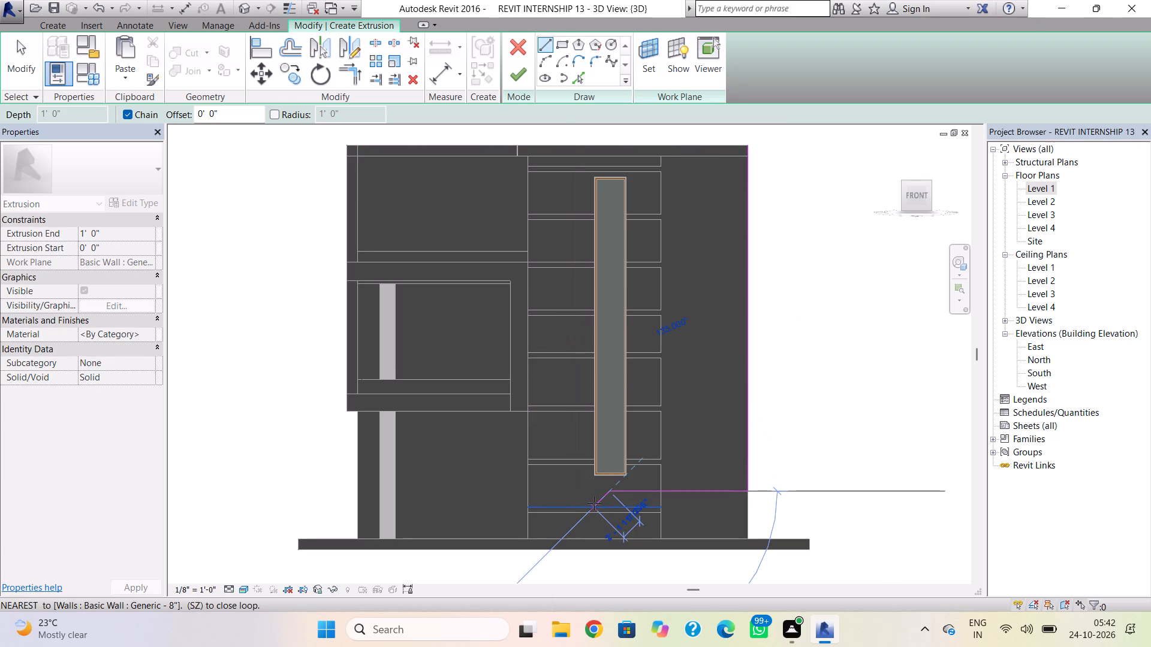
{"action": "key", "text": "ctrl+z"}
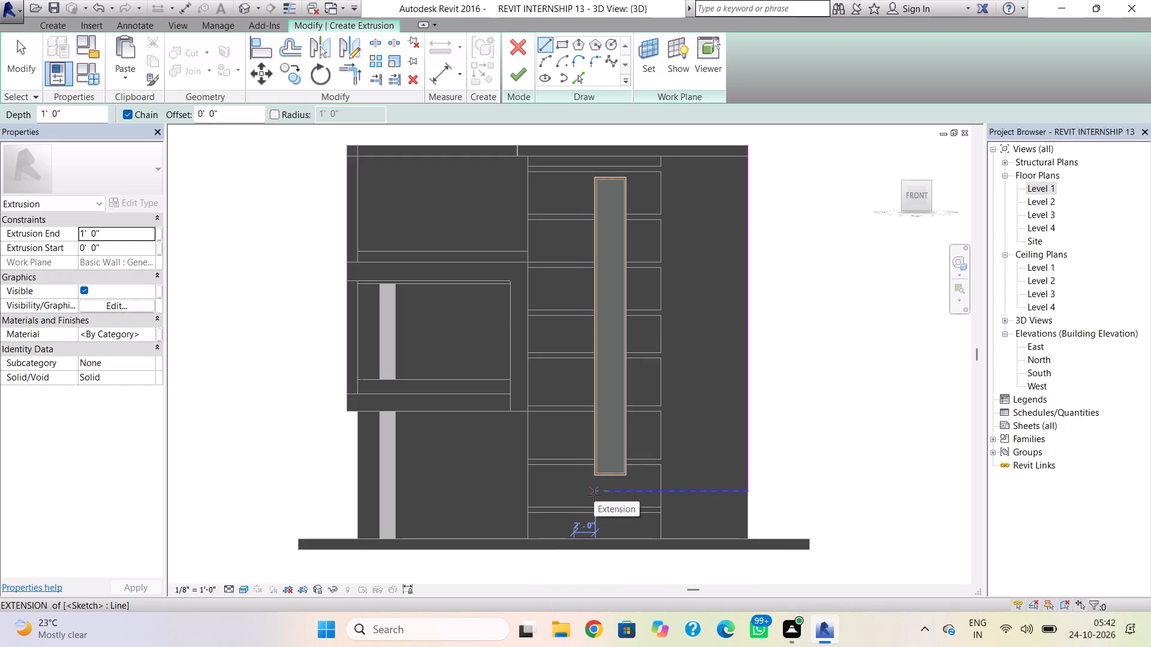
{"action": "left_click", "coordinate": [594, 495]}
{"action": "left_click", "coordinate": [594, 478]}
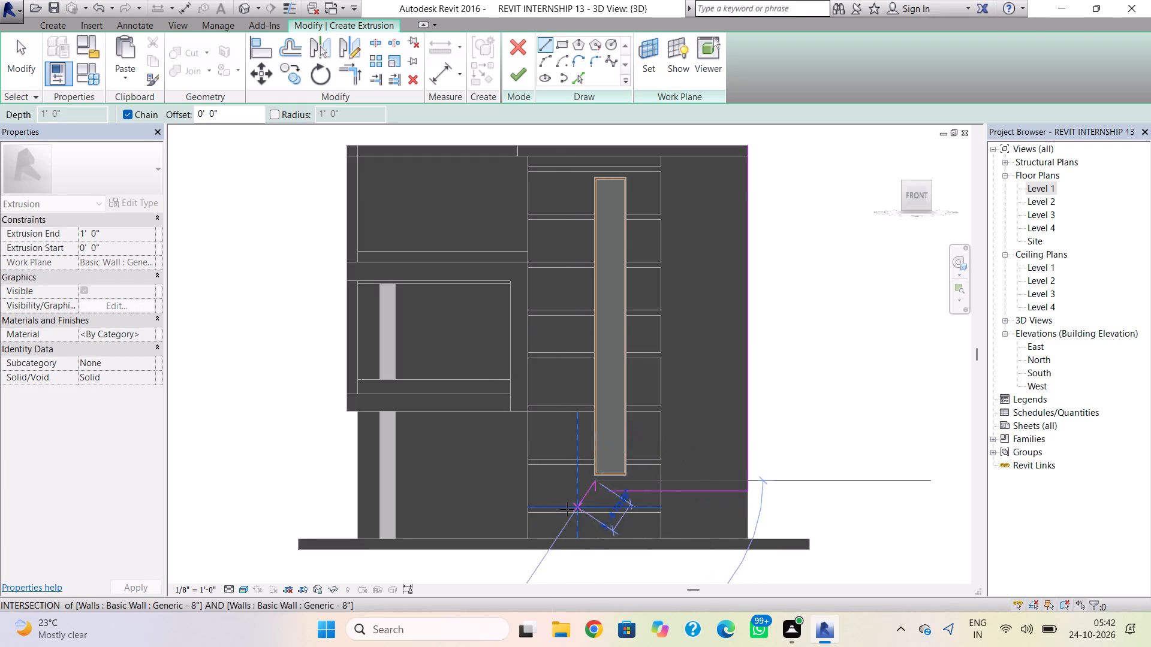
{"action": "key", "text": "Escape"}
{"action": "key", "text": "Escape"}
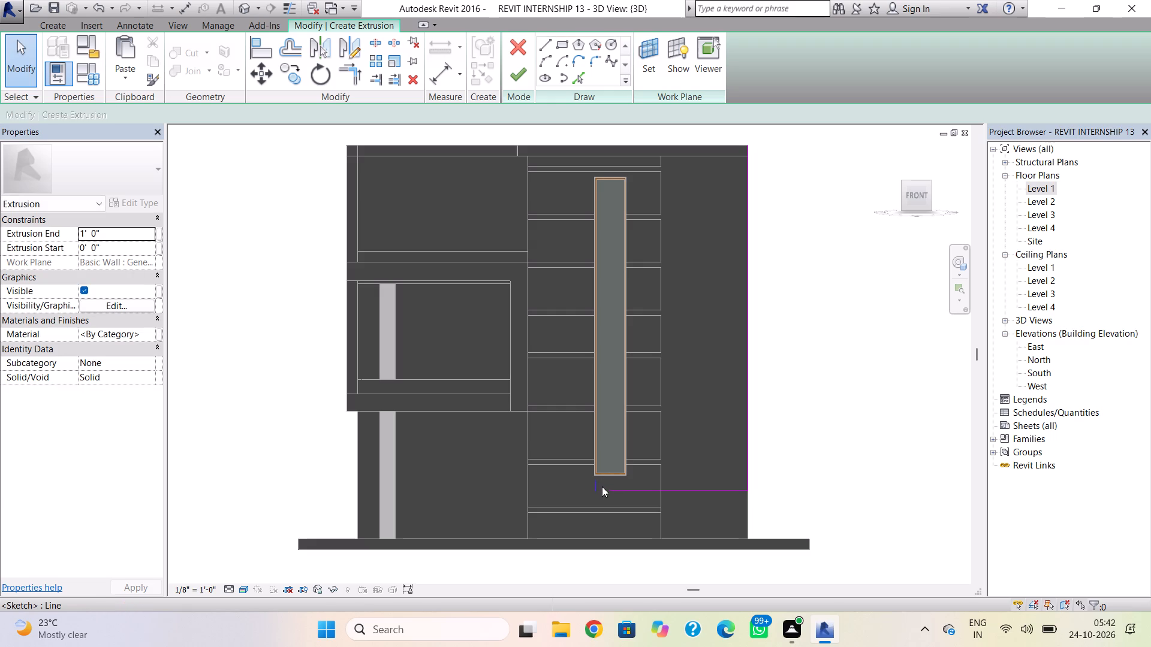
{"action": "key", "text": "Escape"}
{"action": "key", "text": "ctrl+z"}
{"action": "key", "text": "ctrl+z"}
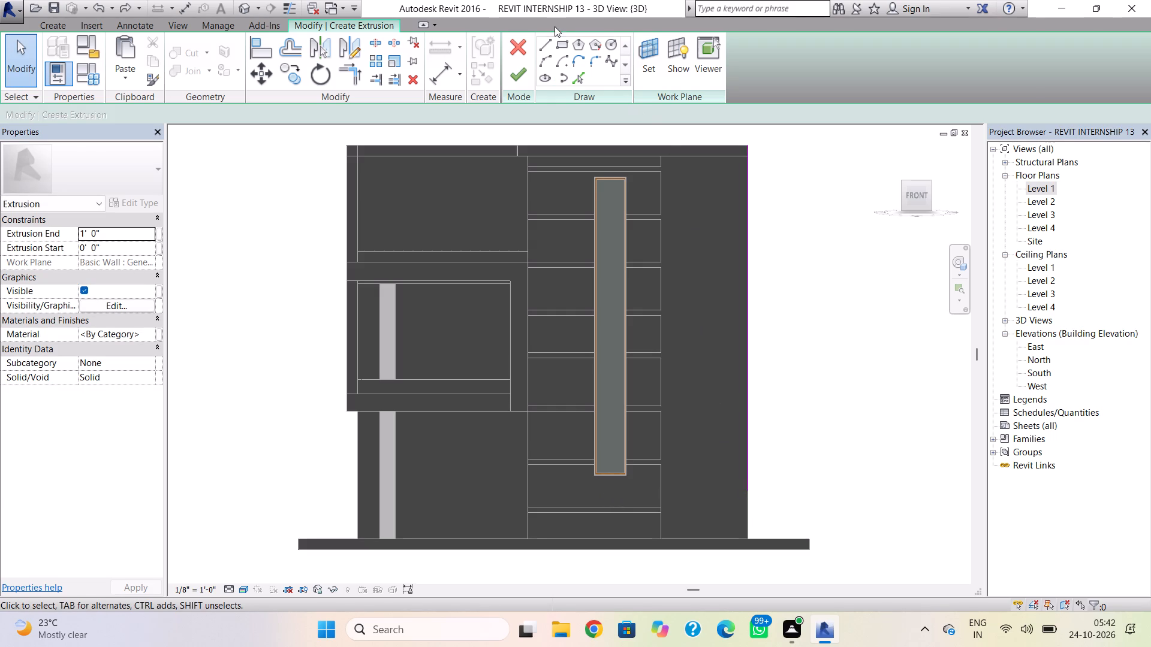
Sketch the profile's lower leg from the outer line's bottom end to below the tall window's far edge and back, stopping short of the outer line.
{"action": "left_click", "coordinate": [549, 41]}
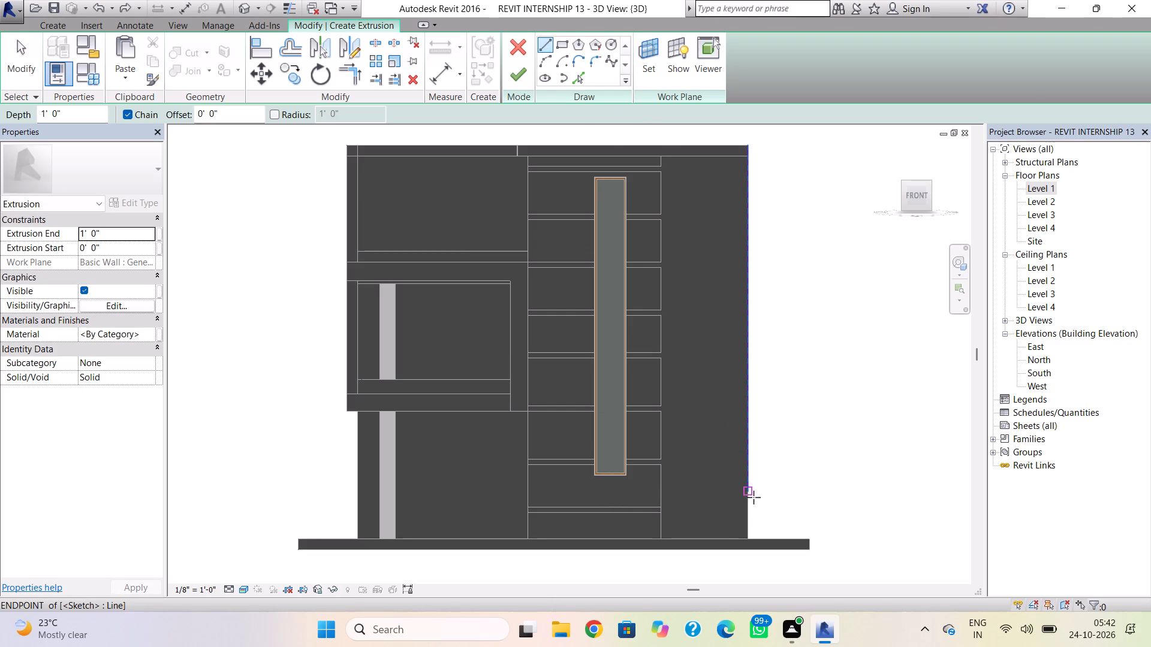
{"action": "left_click", "coordinate": [749, 488]}
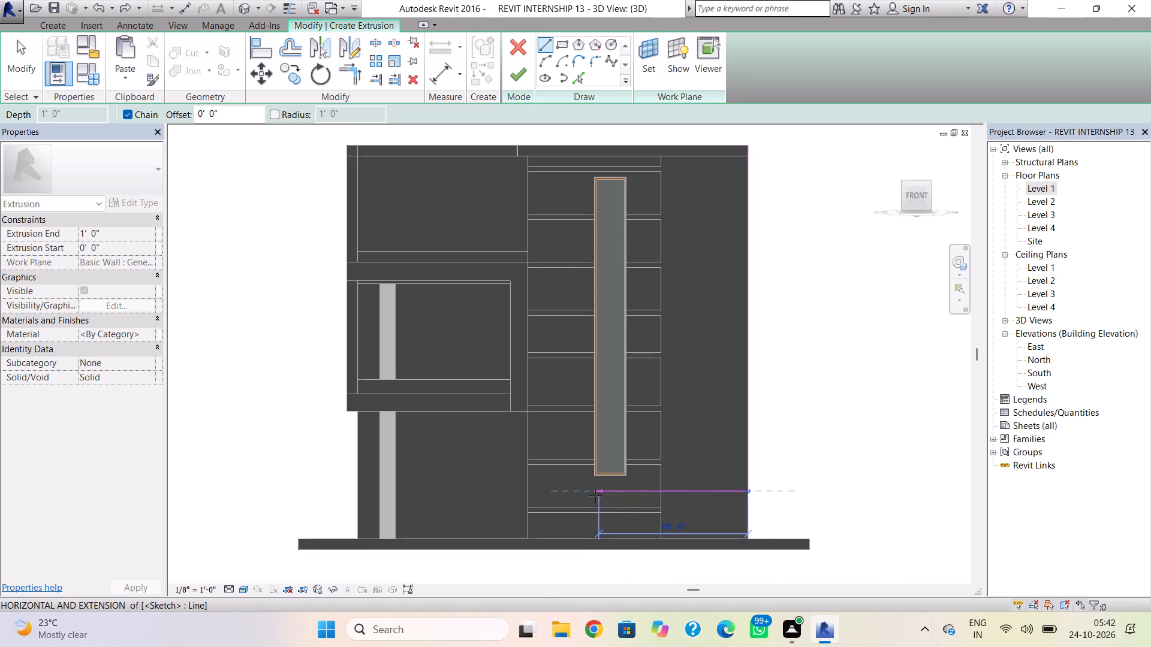
{"action": "left_click", "coordinate": [593, 494]}
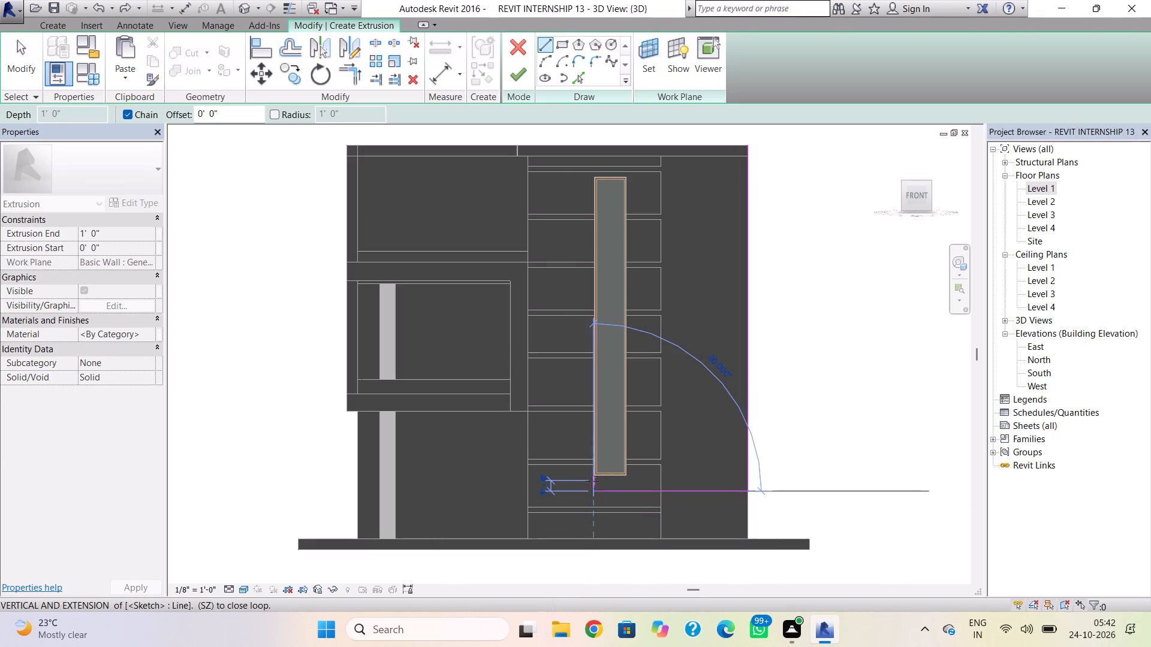
{"action": "scroll", "coordinate": [595, 480], "scroll_direction": "up", "scroll_amount": 8}
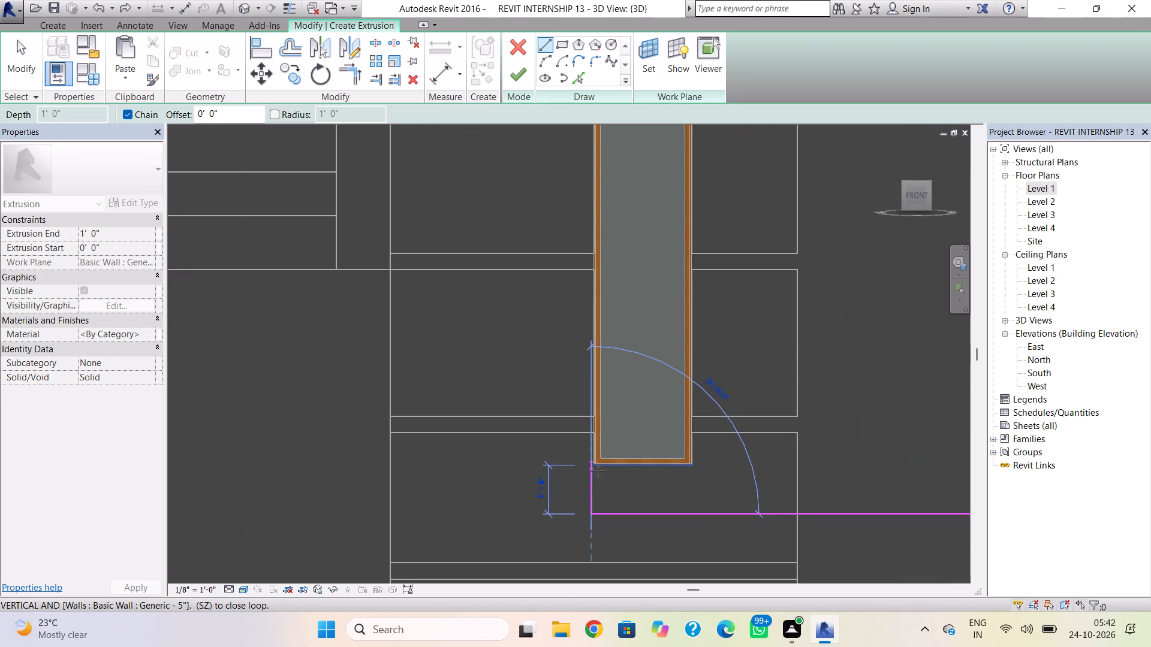
{"action": "left_click", "coordinate": [598, 470]}
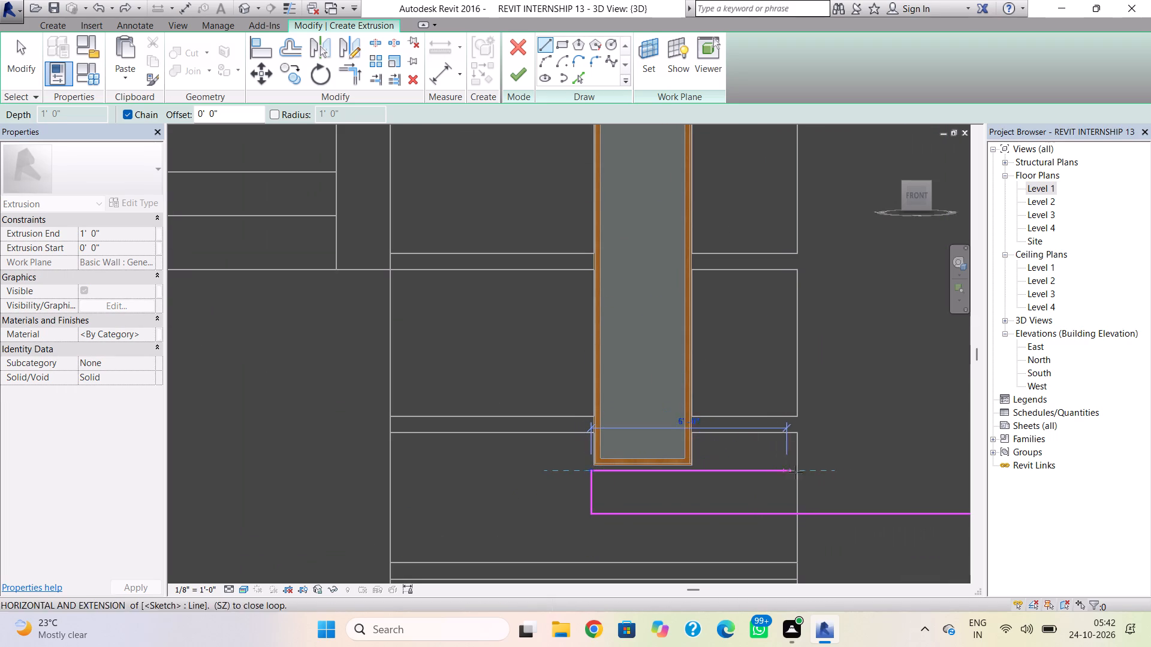
{"action": "scroll", "coordinate": [825, 475], "scroll_direction": "down", "scroll_amount": 2}
{"action": "middle_click_drag", "start_coordinate": [808, 491], "coordinate": [653, 527]}
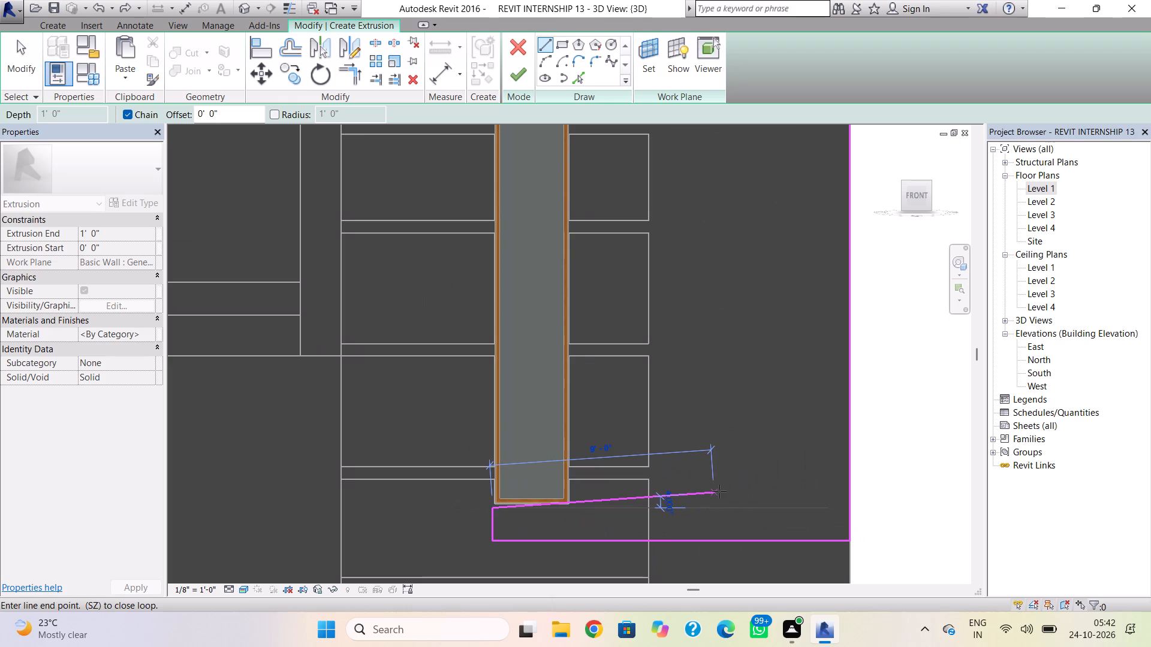
{"action": "left_click", "coordinate": [803, 505]}
Run the inner edge up to the roof's top, close the L-shaped profile with a 2'-0" top line, and finish the 1'-0" extrusion.
{"action": "scroll", "coordinate": [783, 297], "scroll_direction": "down", "scroll_amount": 2}
{"action": "middle_click_drag", "start_coordinate": [783, 305], "coordinate": [774, 529]}
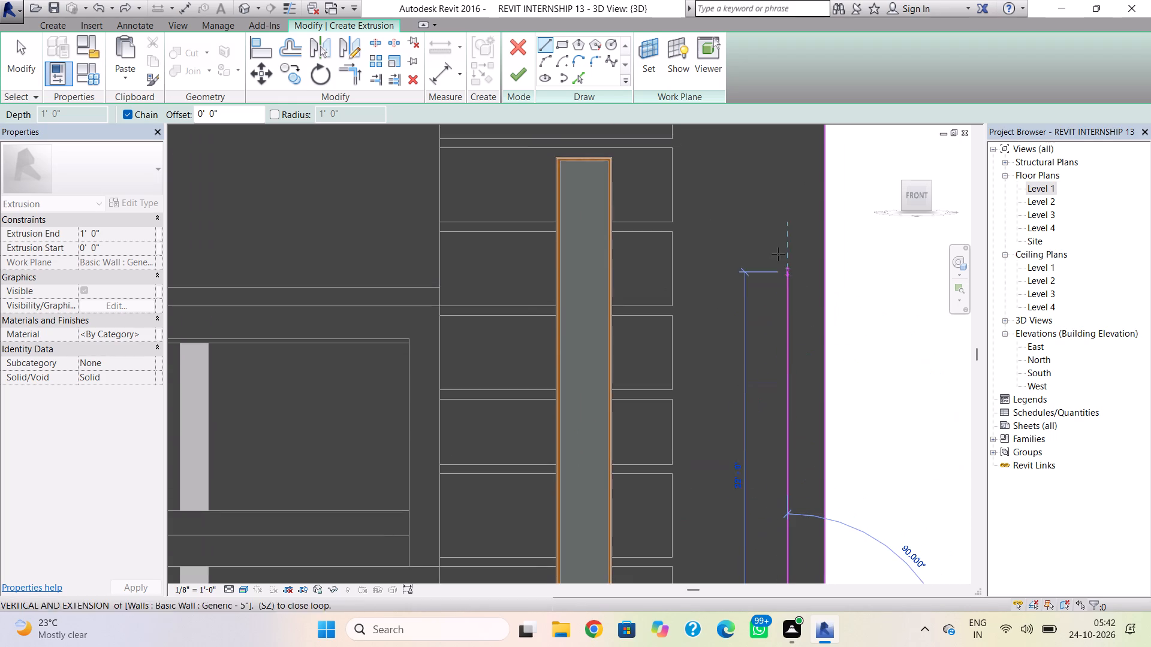
{"action": "middle_click_drag", "start_coordinate": [784, 234], "coordinate": [767, 528]}
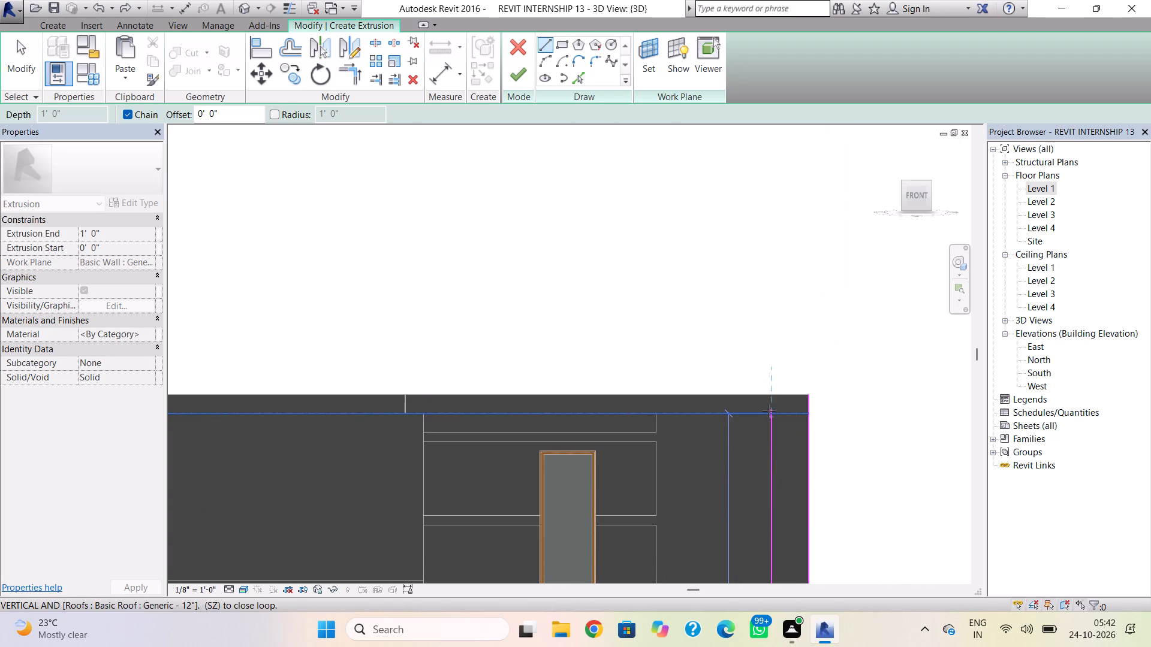
{"action": "left_click", "coordinate": [768, 395]}
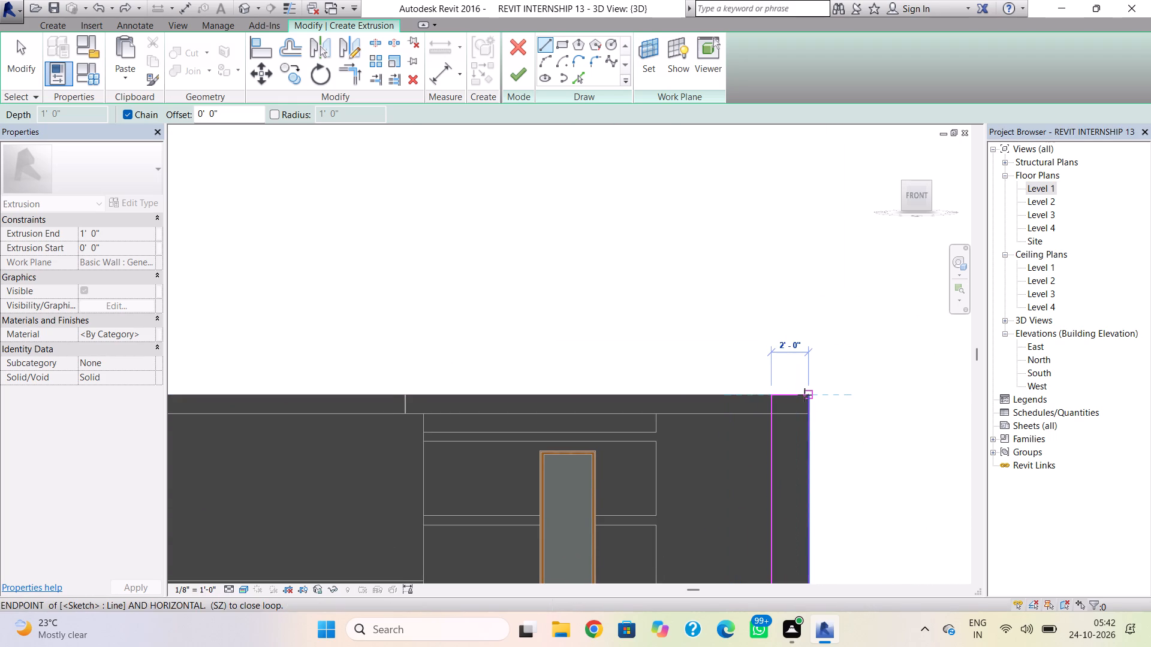
{"action": "left_click", "coordinate": [805, 395]}
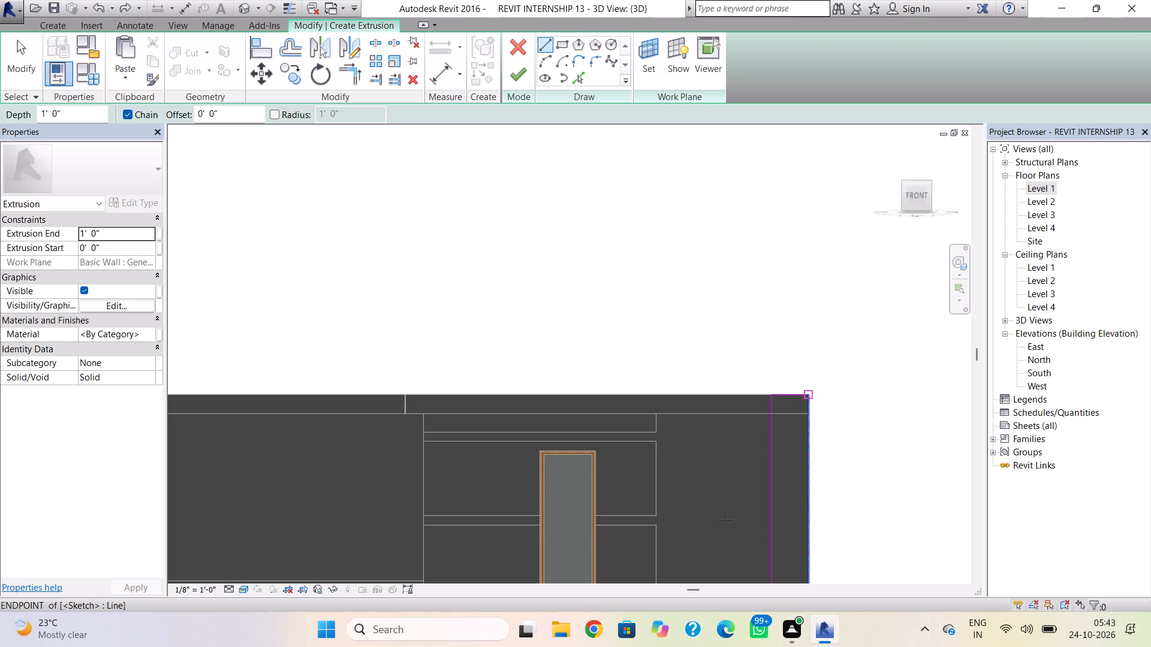
{"action": "key", "text": "Escape"}
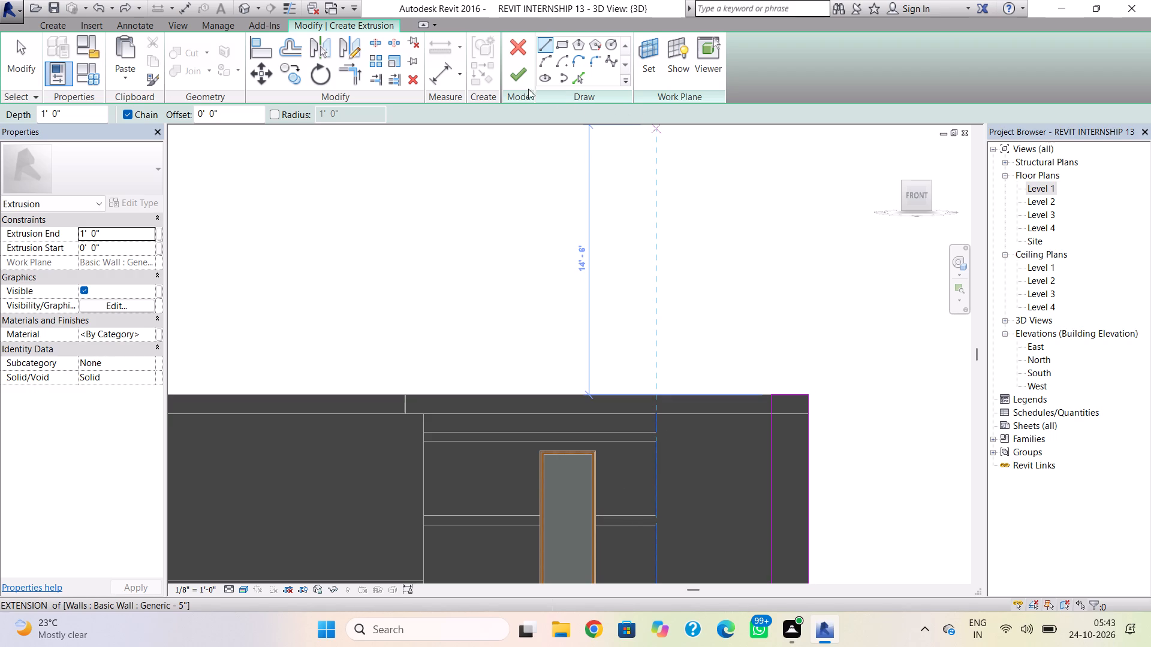
{"action": "left_click", "coordinate": [519, 87]}
{"action": "left_click", "coordinate": [518, 82]}
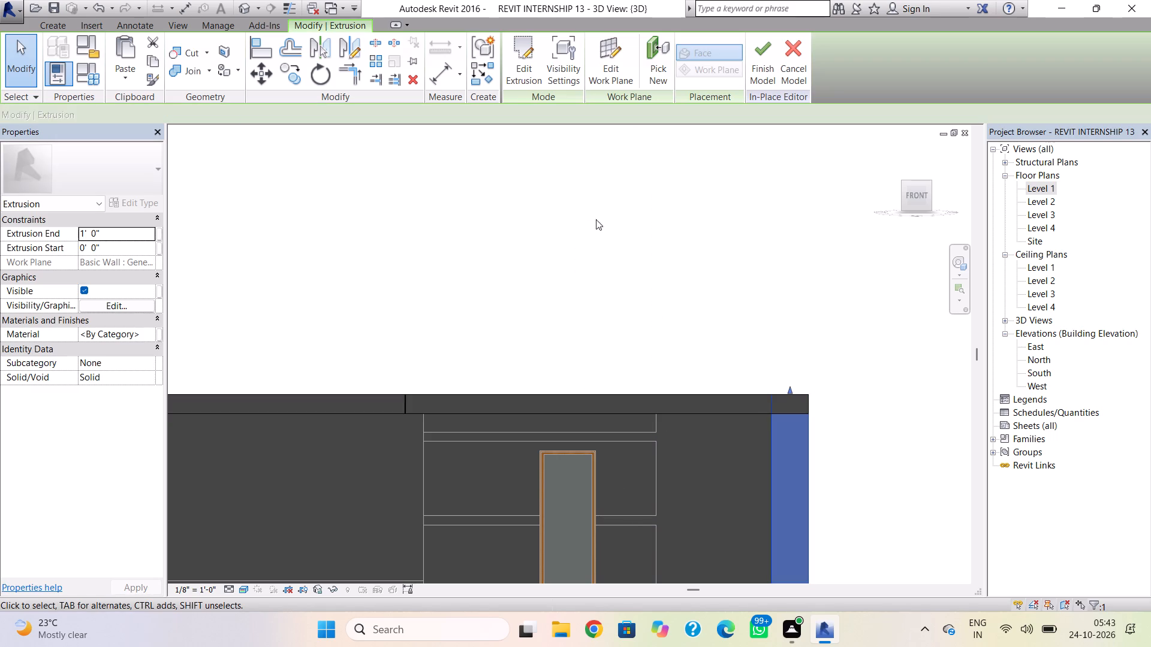
Lower the new extrusion's top end to the underside of the roof fascia.
{"action": "scroll", "coordinate": [813, 380], "scroll_direction": "down", "scroll_amount": 3}
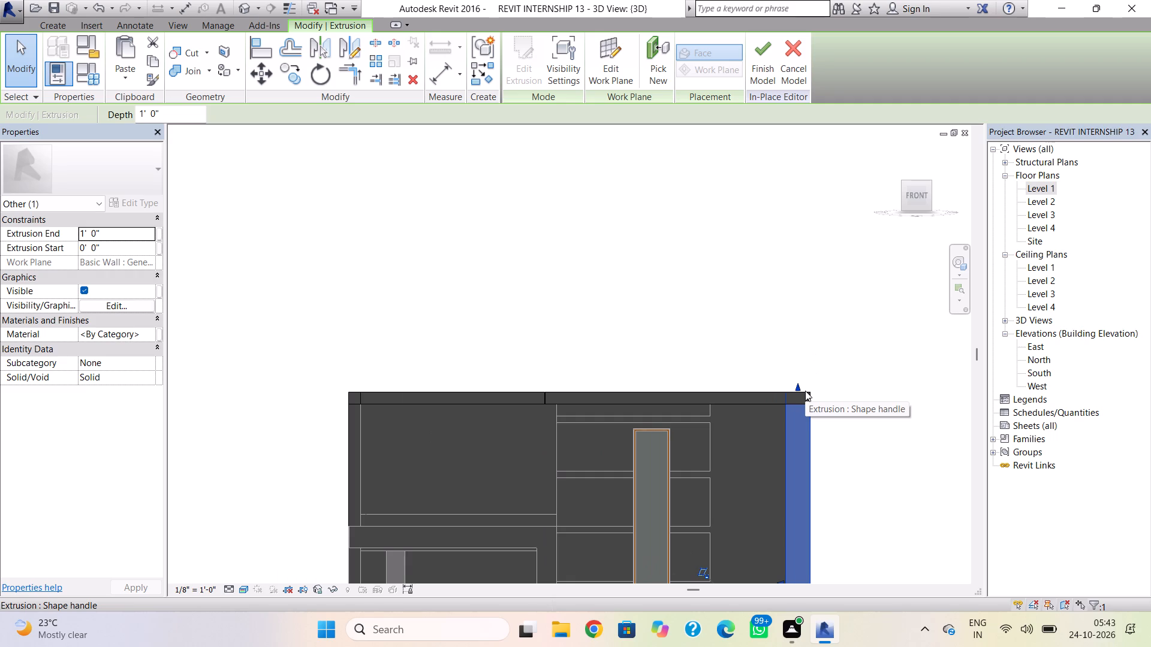
{"action": "right_click_drag", "start_coordinate": [739, 428], "coordinate": [822, 450], "text": "shift"}
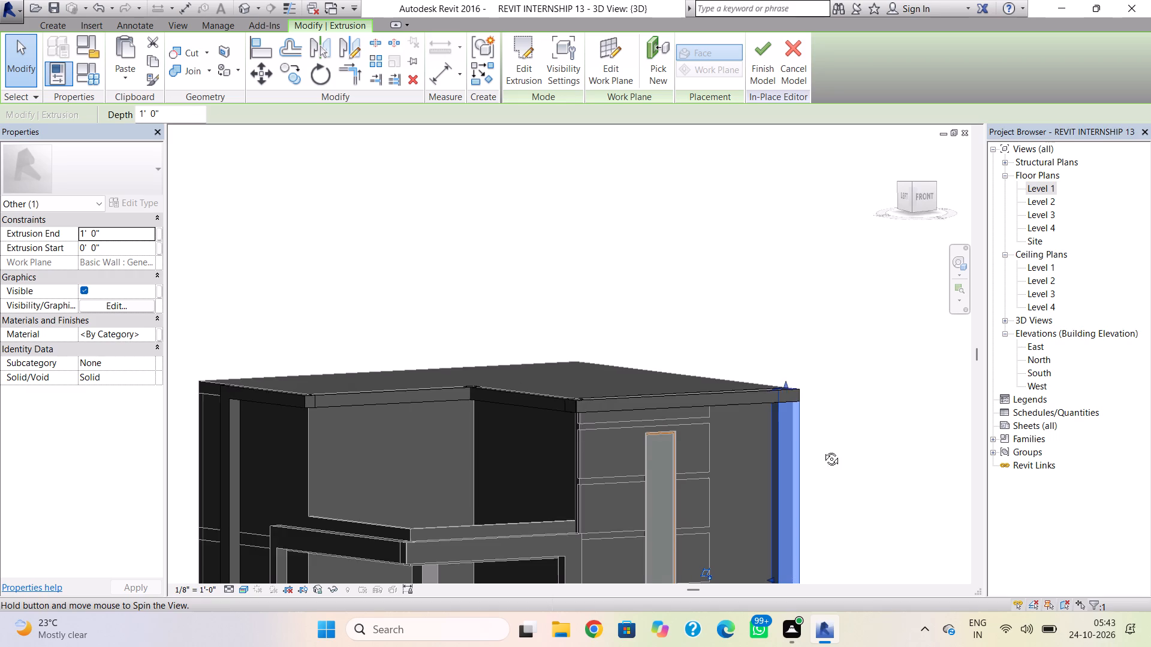
{"action": "right_click_drag", "start_coordinate": [822, 450], "coordinate": [745, 468], "text": "shift"}
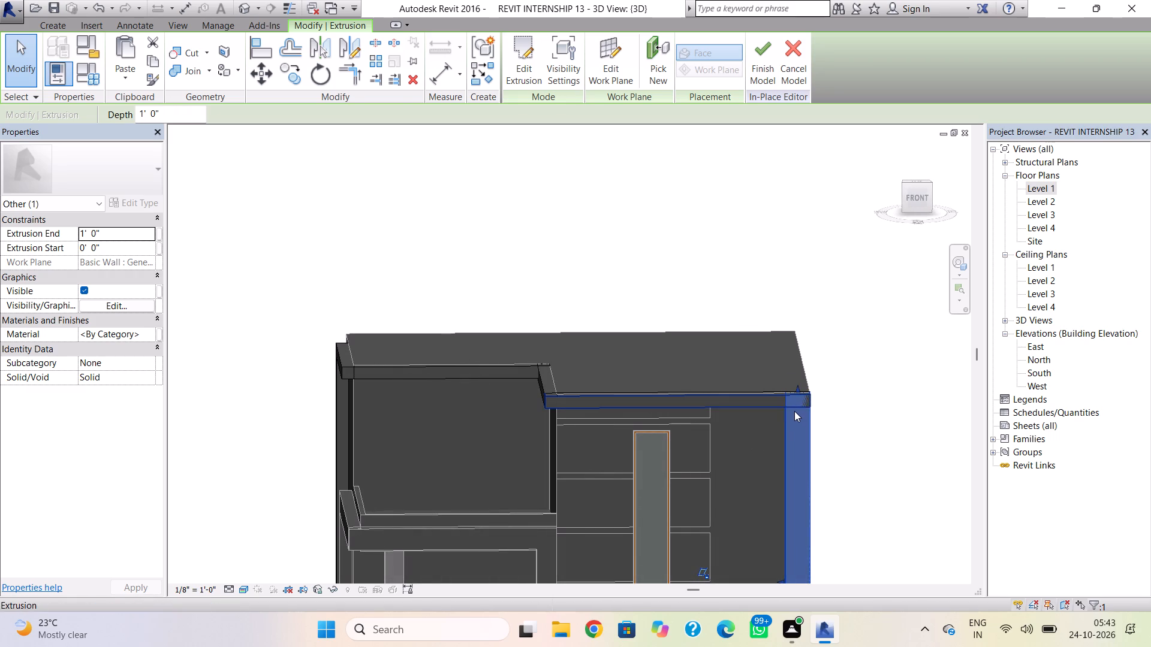
{"action": "right_click_drag", "start_coordinate": [759, 420], "coordinate": [766, 373], "text": "shift"}
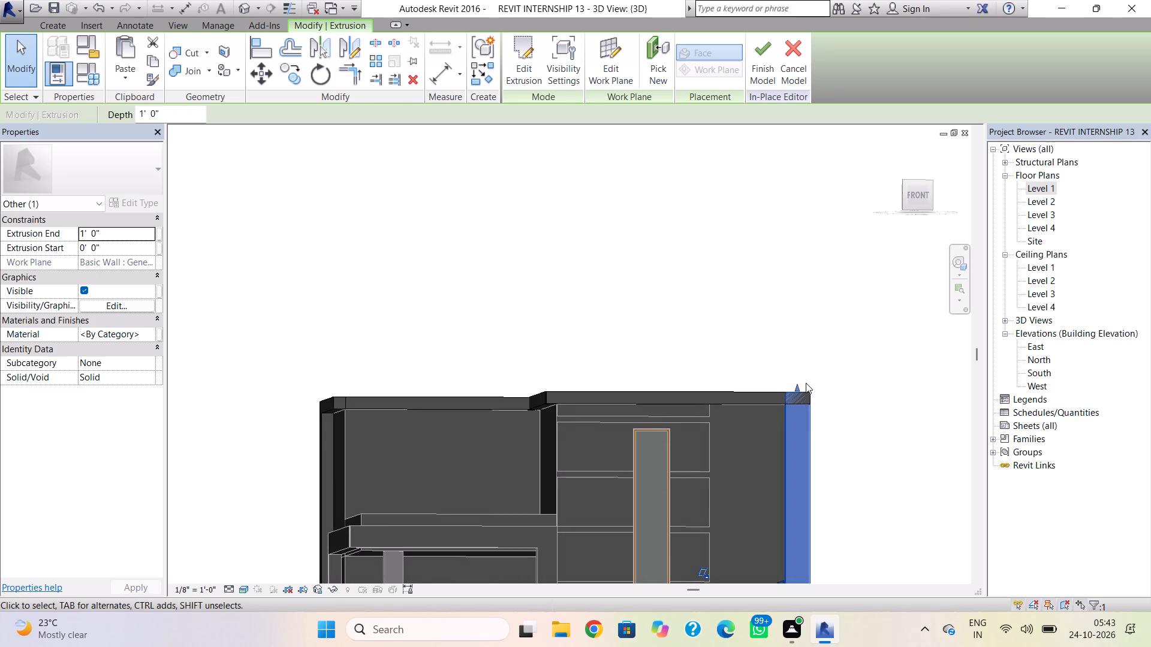
{"action": "left_click_drag", "start_coordinate": [796, 385], "coordinate": [796, 386]}
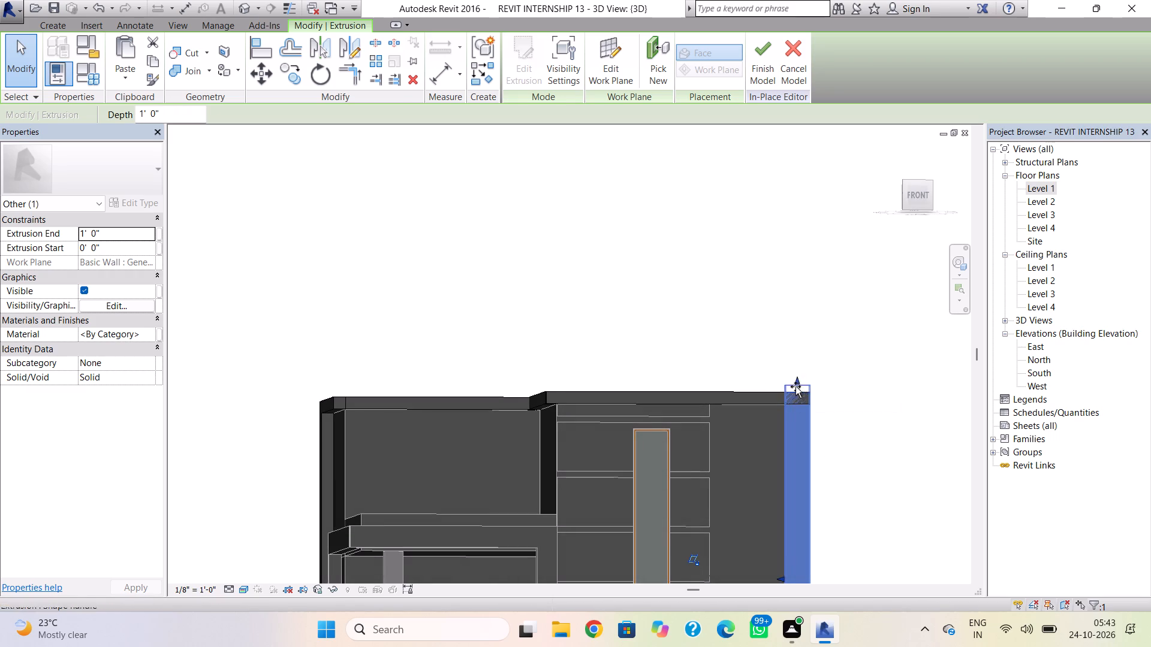
{"action": "left_click_drag", "start_coordinate": [796, 386], "coordinate": [798, 401]}
{"action": "left_click", "coordinate": [861, 392]}
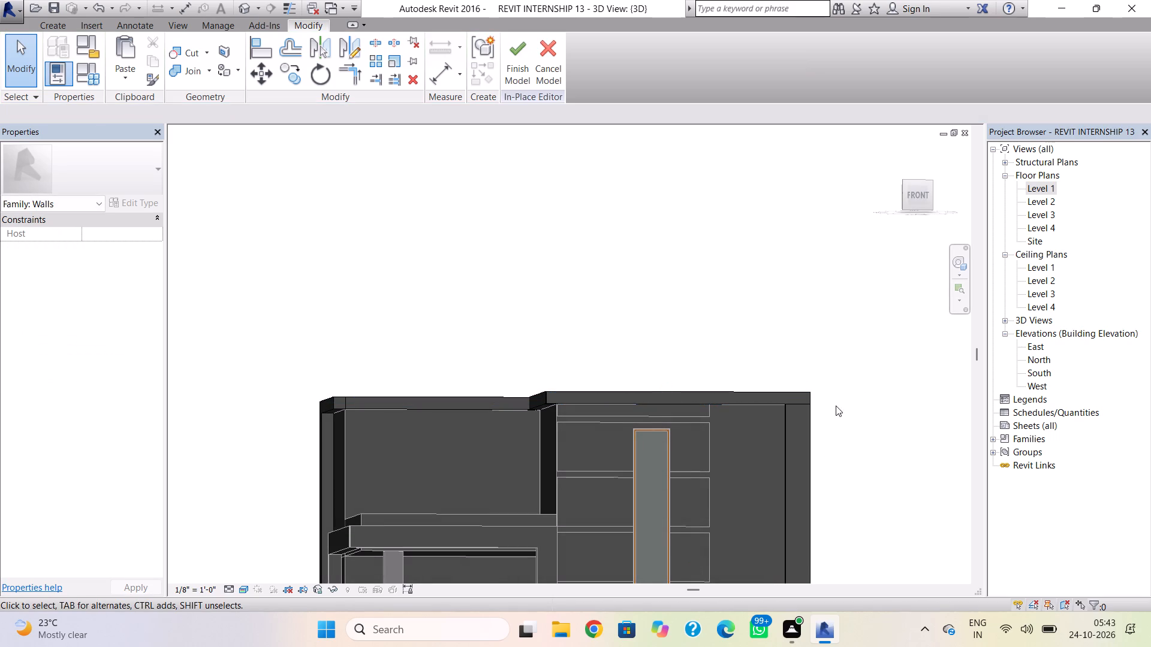
{"action": "scroll", "coordinate": [831, 416], "scroll_direction": "up", "scroll_amount": 1}
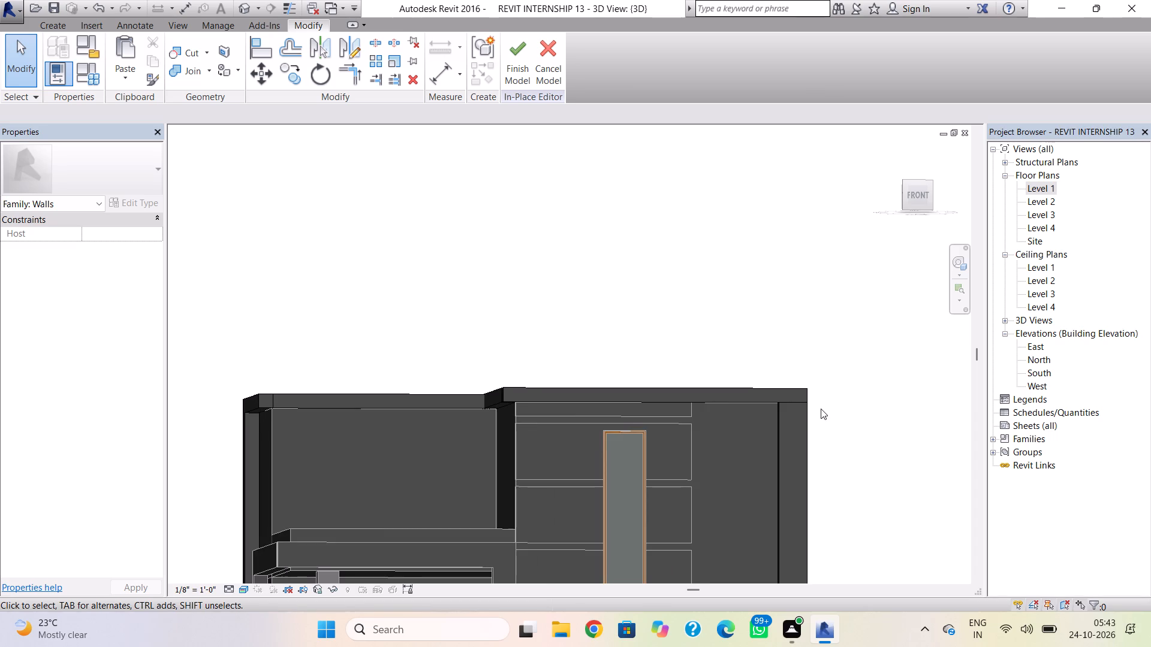
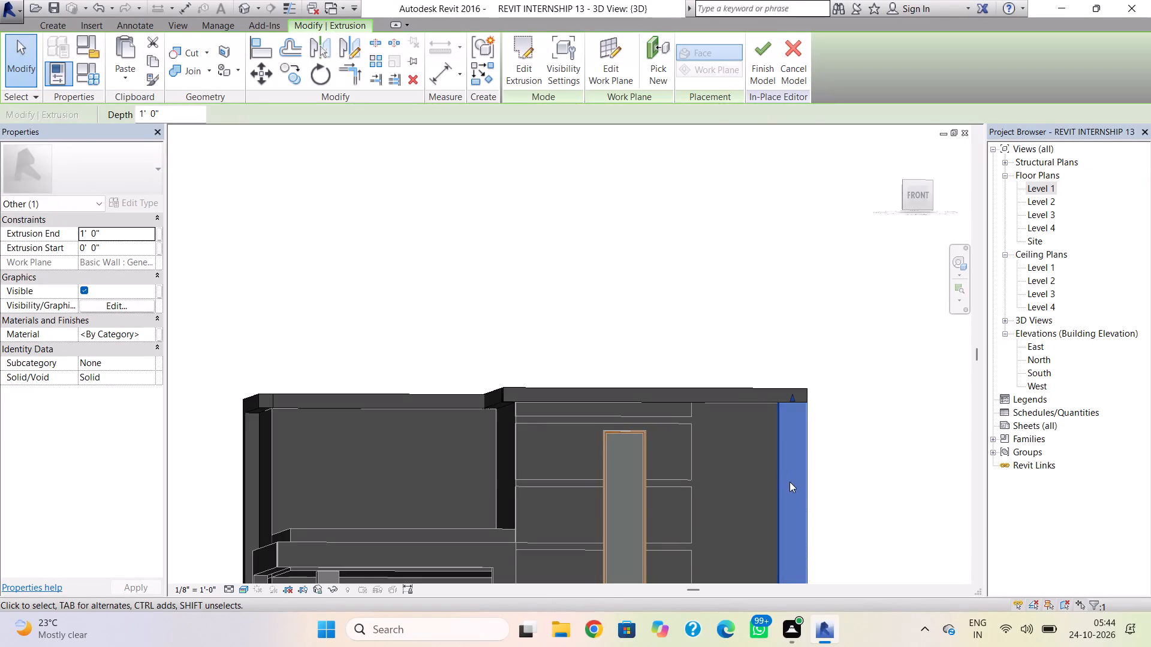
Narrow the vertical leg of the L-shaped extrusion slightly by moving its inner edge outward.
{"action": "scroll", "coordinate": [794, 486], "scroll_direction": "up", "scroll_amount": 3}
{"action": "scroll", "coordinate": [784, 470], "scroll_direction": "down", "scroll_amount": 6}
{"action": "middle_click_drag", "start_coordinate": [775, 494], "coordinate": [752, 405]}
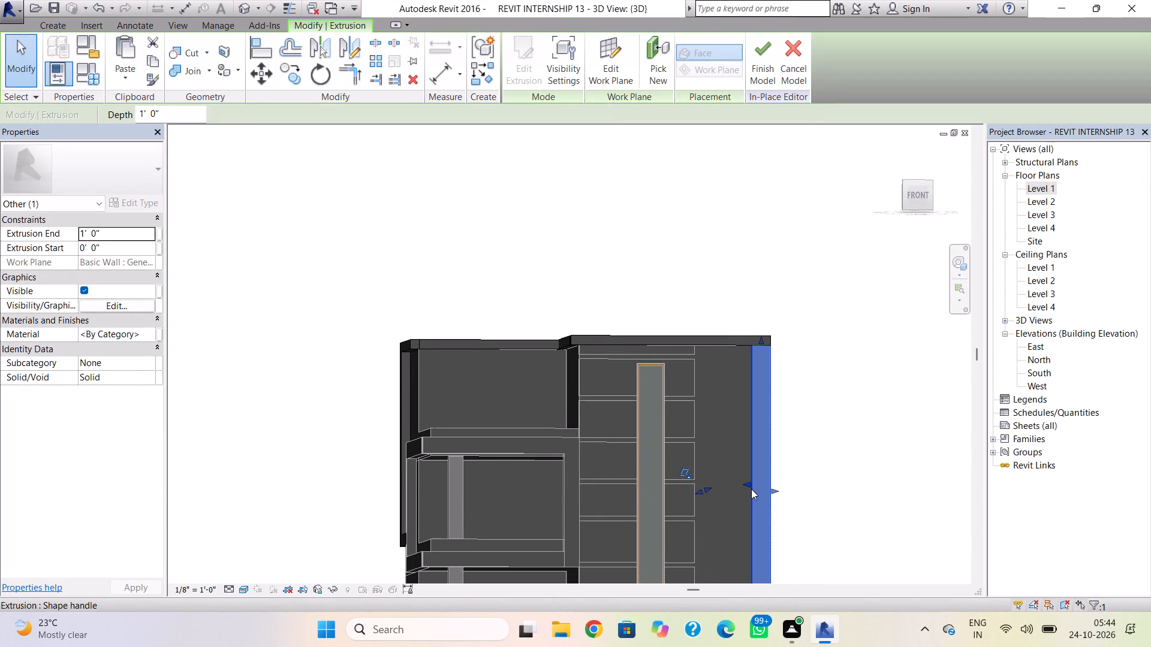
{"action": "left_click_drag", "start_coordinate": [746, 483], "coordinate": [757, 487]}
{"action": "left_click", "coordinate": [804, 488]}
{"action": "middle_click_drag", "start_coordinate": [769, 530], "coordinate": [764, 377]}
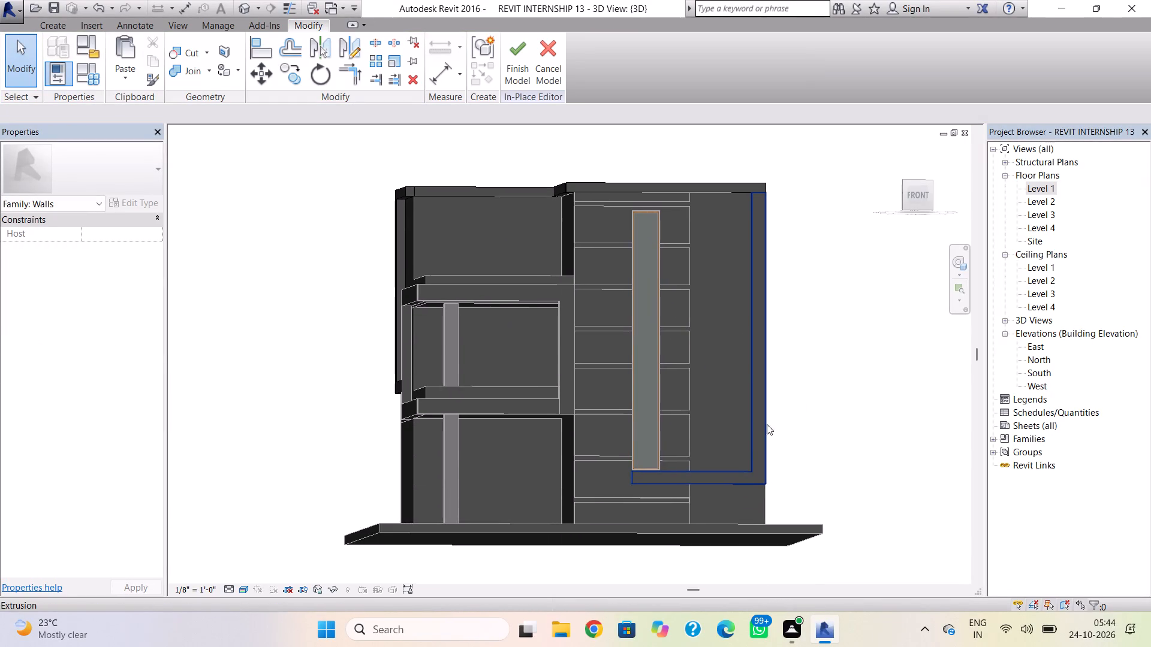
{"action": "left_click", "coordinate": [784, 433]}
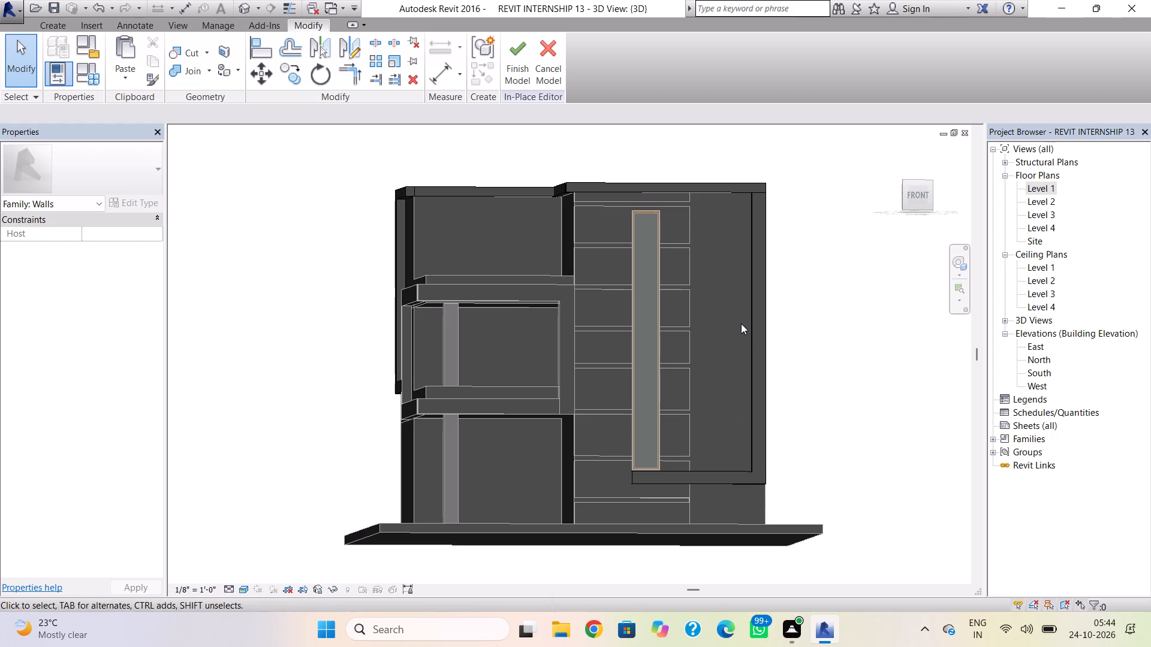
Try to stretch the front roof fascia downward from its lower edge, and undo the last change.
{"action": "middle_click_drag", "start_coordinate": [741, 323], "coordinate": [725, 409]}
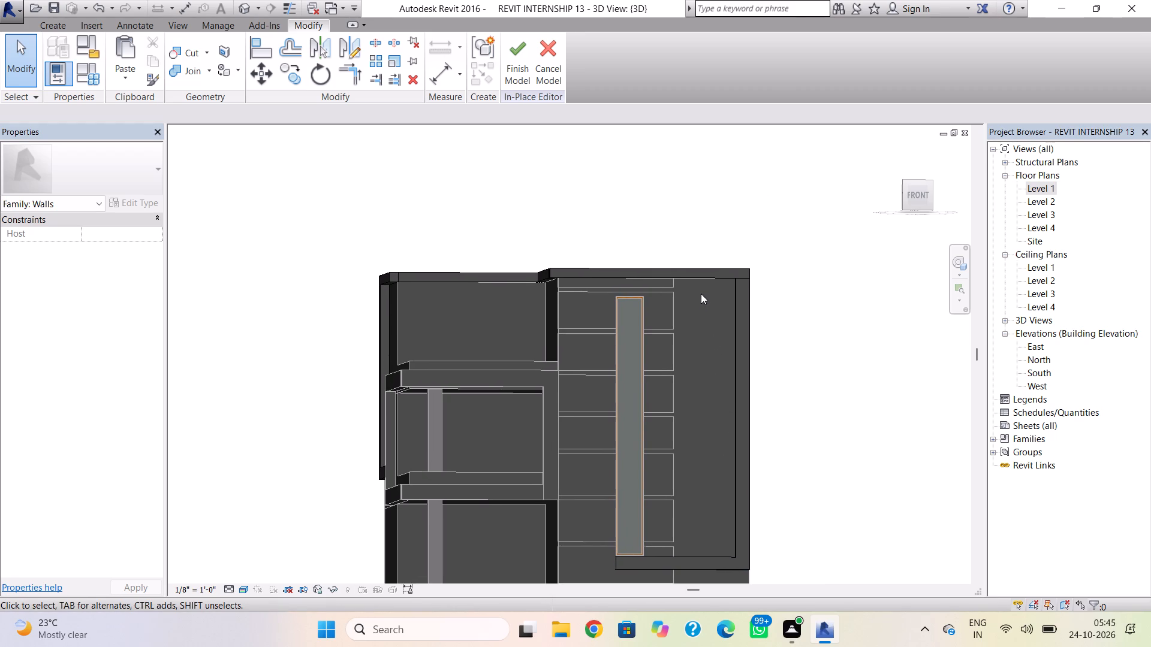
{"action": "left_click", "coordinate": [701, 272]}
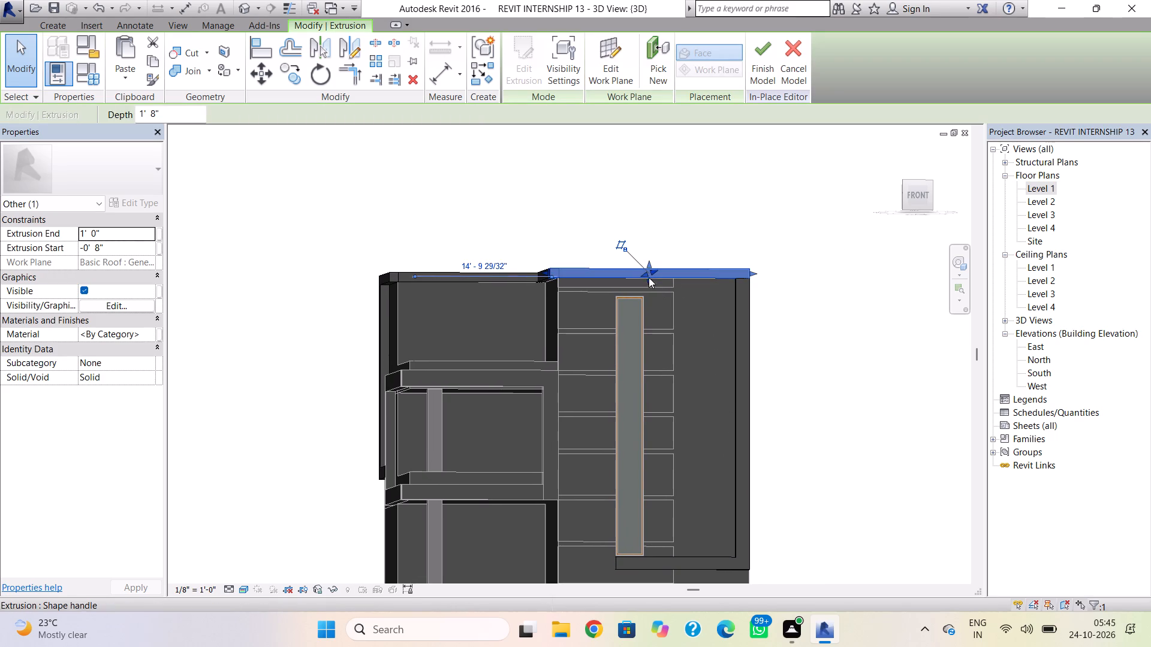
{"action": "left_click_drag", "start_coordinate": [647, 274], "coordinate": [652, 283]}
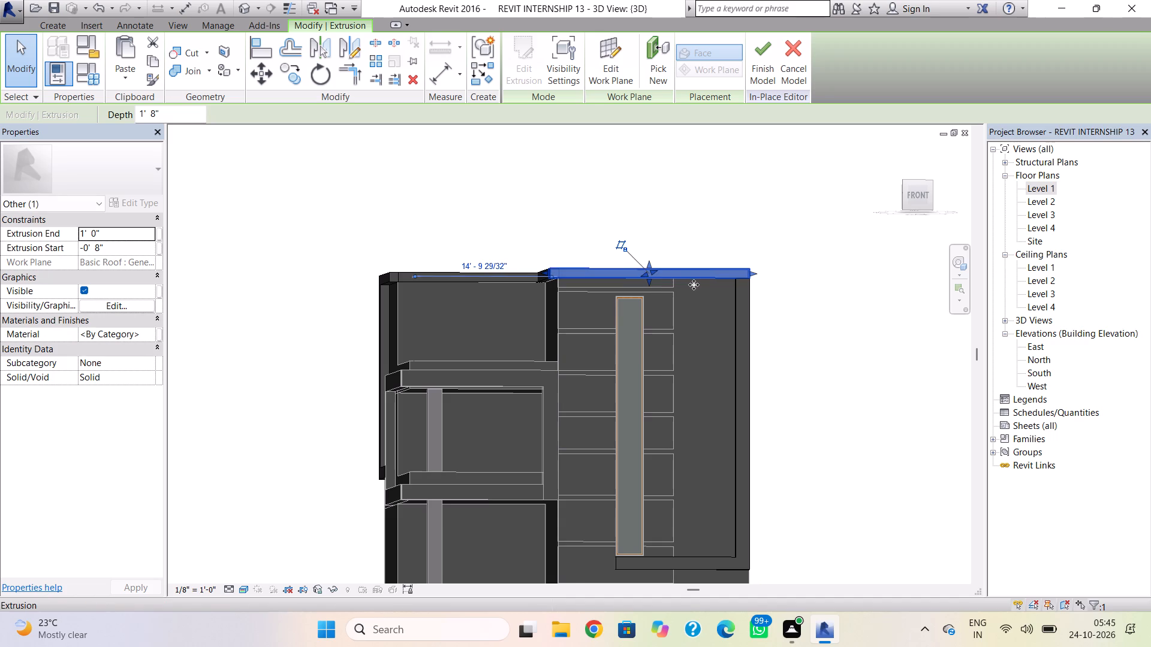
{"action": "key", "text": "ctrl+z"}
Finish the in-place model containing the L-shaped façade extrusion.
{"action": "right_click_drag", "start_coordinate": [708, 351], "coordinate": [759, 454], "text": "shift"}
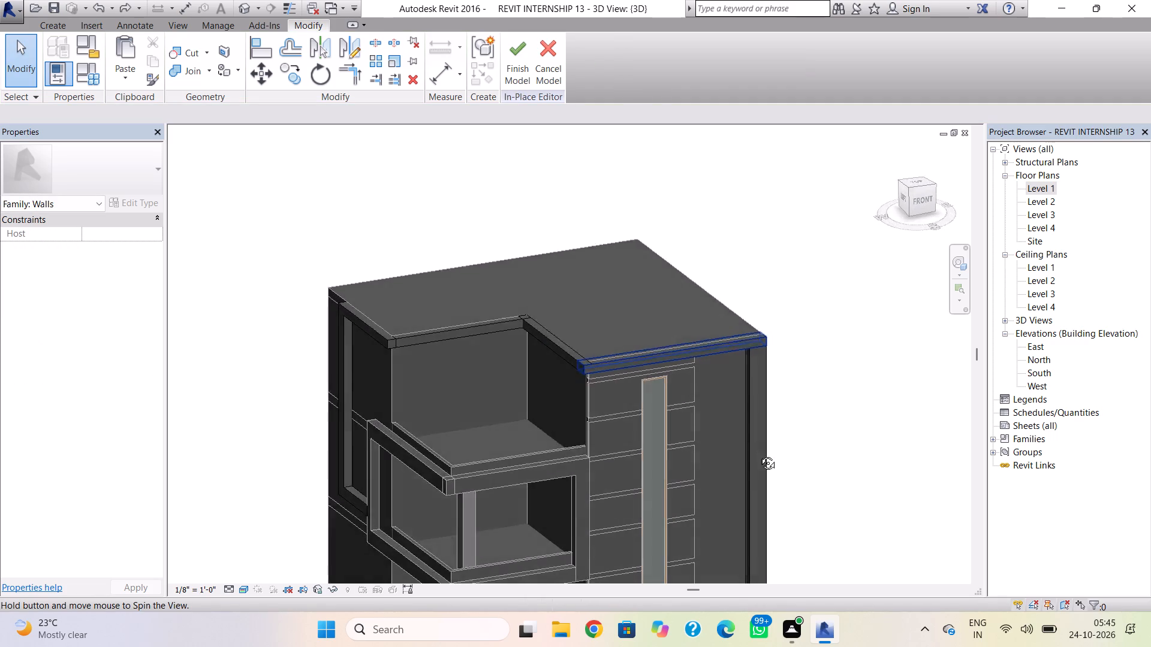
{"action": "right_click_drag", "start_coordinate": [759, 454], "coordinate": [757, 489], "text": "shift"}
{"action": "left_click", "coordinate": [525, 55]}
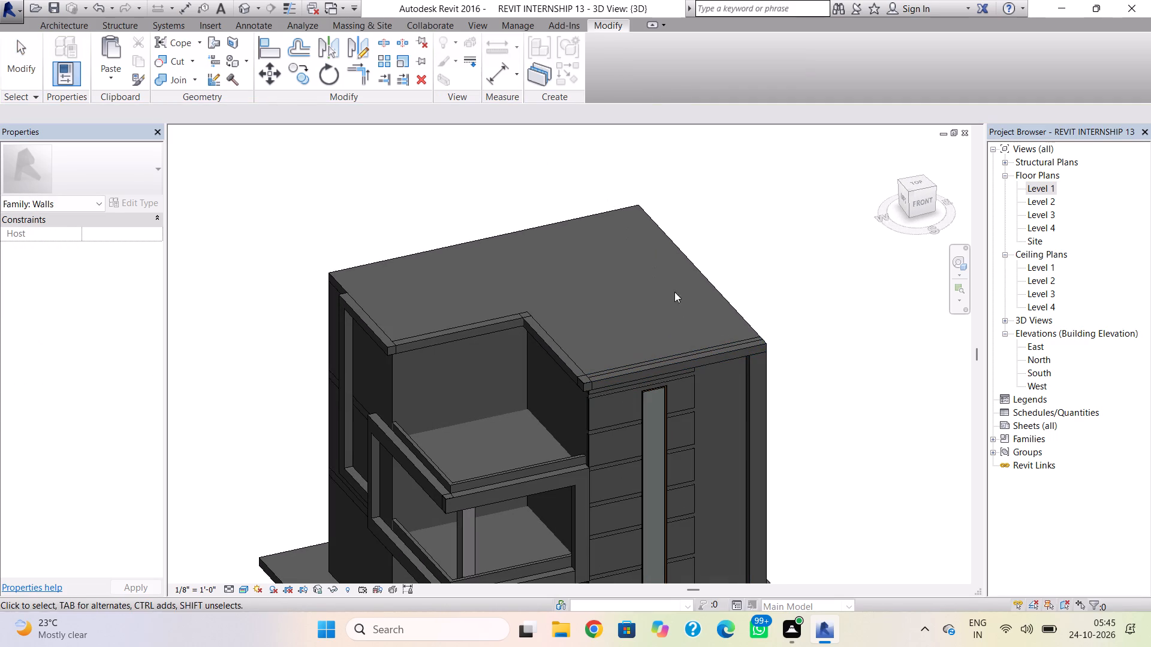
Deepen the roof fascia above the tall window by lowering its underside slightly over the L-shaped extrusion's top end.
{"action": "right_click_drag", "start_coordinate": [710, 374], "coordinate": [698, 349], "text": "shift"}
{"action": "right_click_drag", "start_coordinate": [703, 361], "coordinate": [686, 292], "text": "shift"}
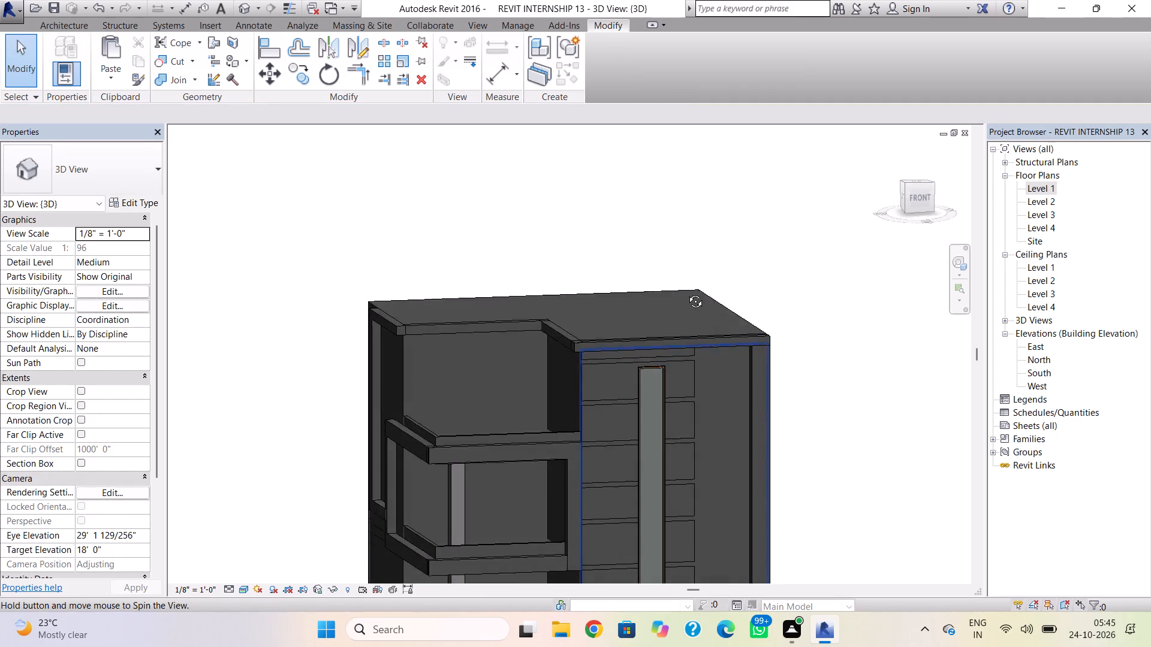
{"action": "right_click_drag", "start_coordinate": [686, 292], "coordinate": [687, 268], "text": "shift"}
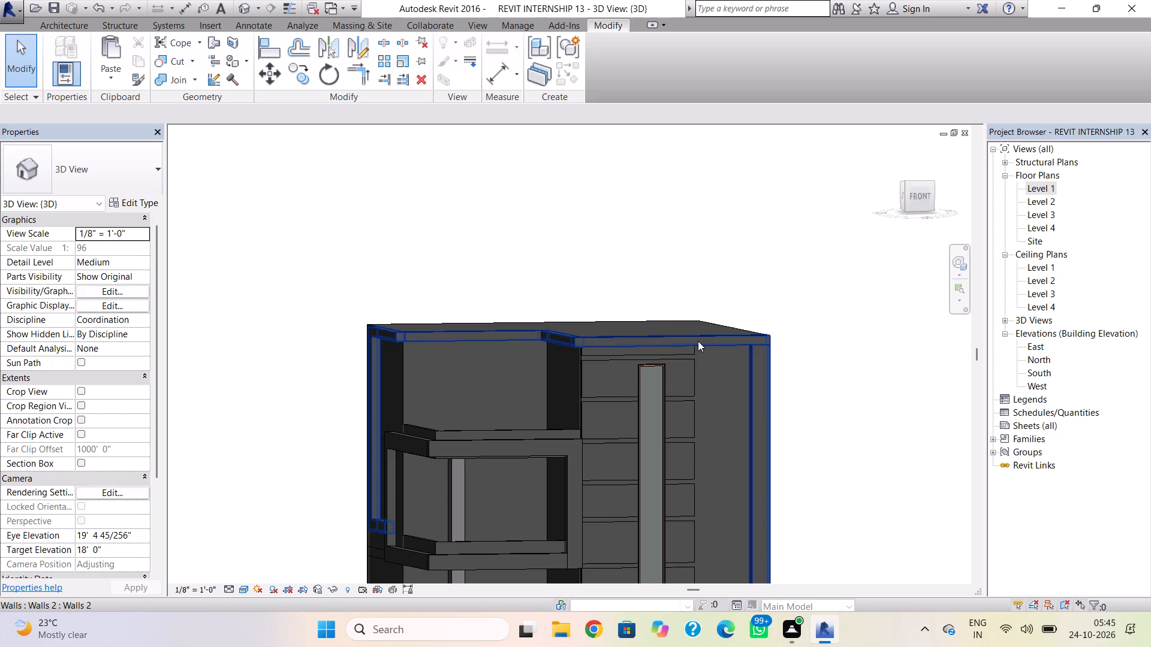
{"action": "left_click", "coordinate": [698, 341]}
{"action": "scroll", "coordinate": [671, 353], "scroll_direction": "up", "scroll_amount": 3}
{"action": "left_click", "coordinate": [669, 344]}
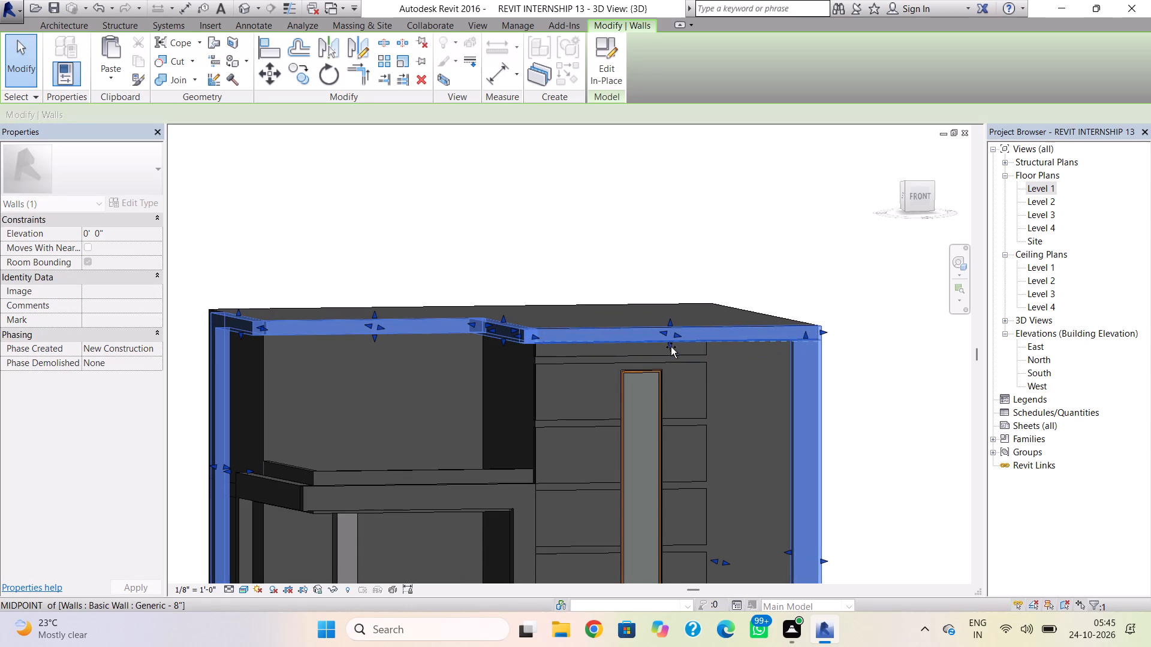
{"action": "scroll", "coordinate": [671, 349], "scroll_direction": "up", "scroll_amount": 3}
{"action": "left_click_drag", "start_coordinate": [670, 342], "coordinate": [671, 346]}
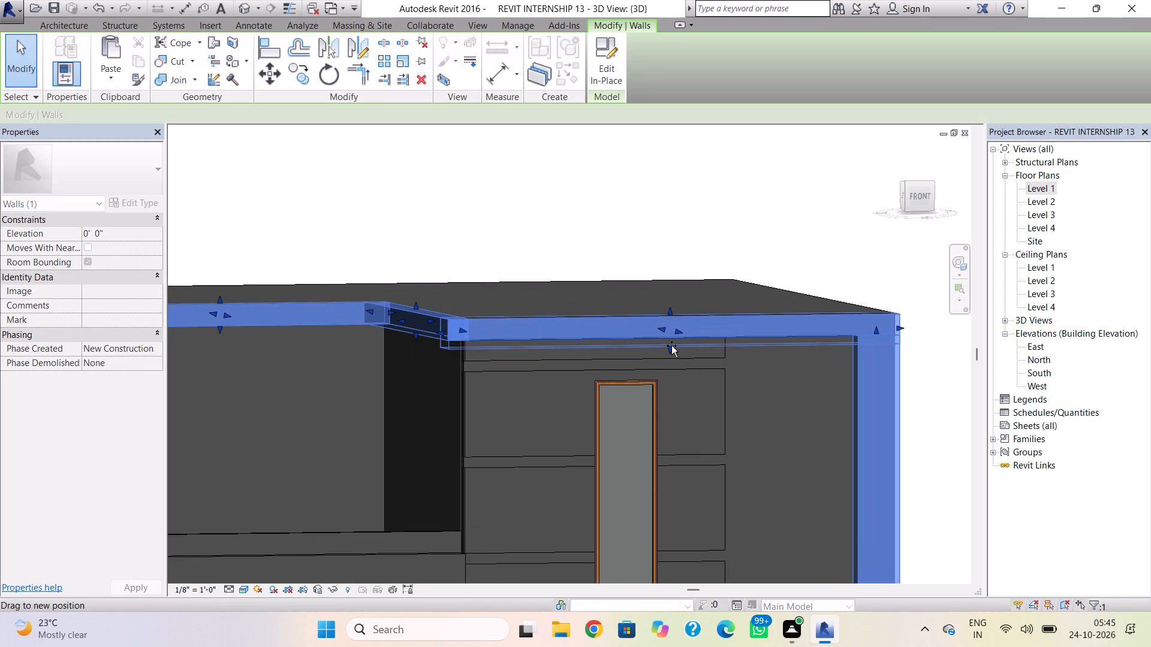
{"action": "left_click_drag", "start_coordinate": [671, 346], "coordinate": [671, 349]}
{"action": "left_click", "coordinate": [741, 385]}
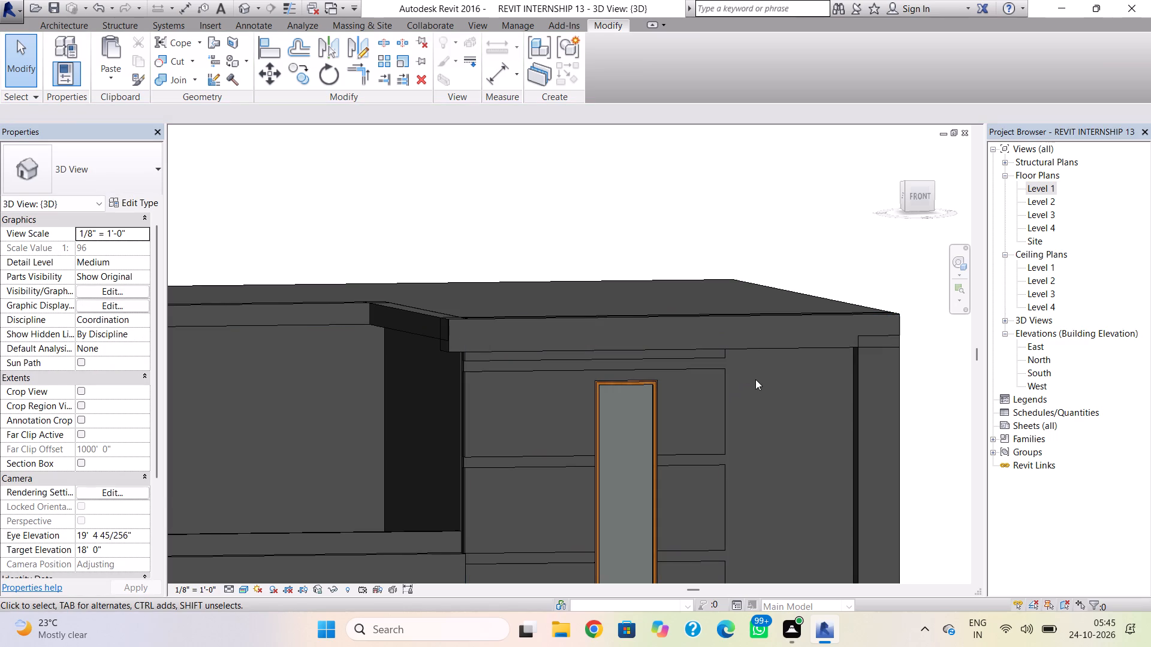
Lower the underside of the side return fascia to match the deepened front fascia.
{"action": "right_click_drag", "start_coordinate": [358, 381], "coordinate": [460, 376], "text": "shift"}
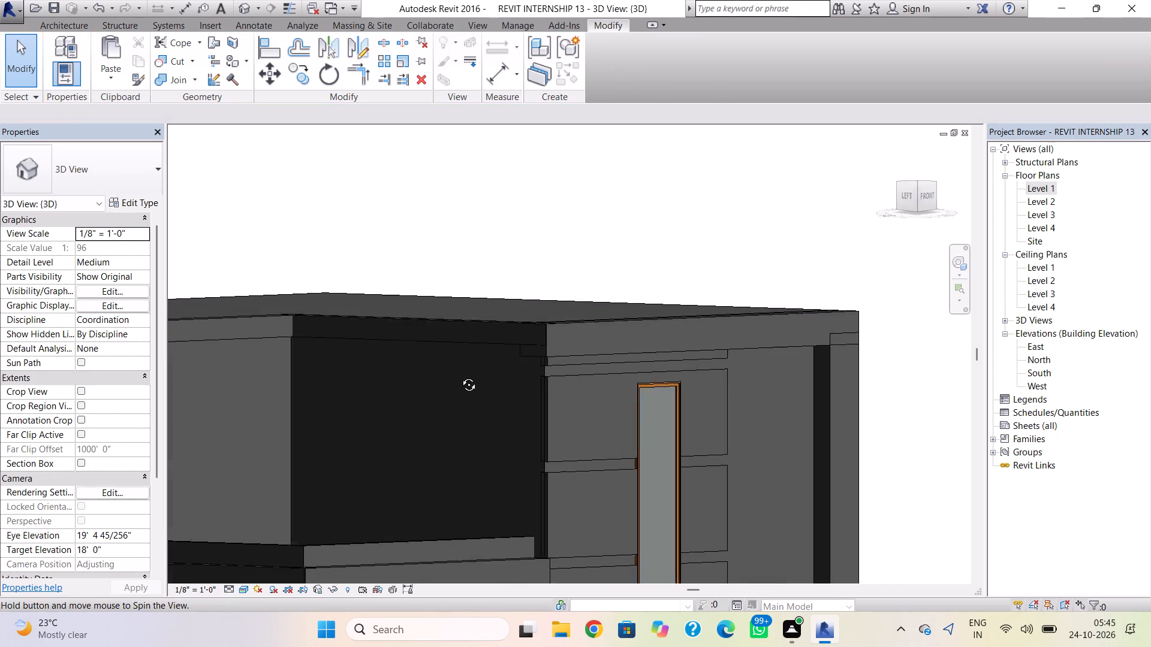
{"action": "right_click_drag", "start_coordinate": [460, 376], "coordinate": [538, 367], "text": "shift"}
{"action": "left_click", "coordinate": [558, 332]}
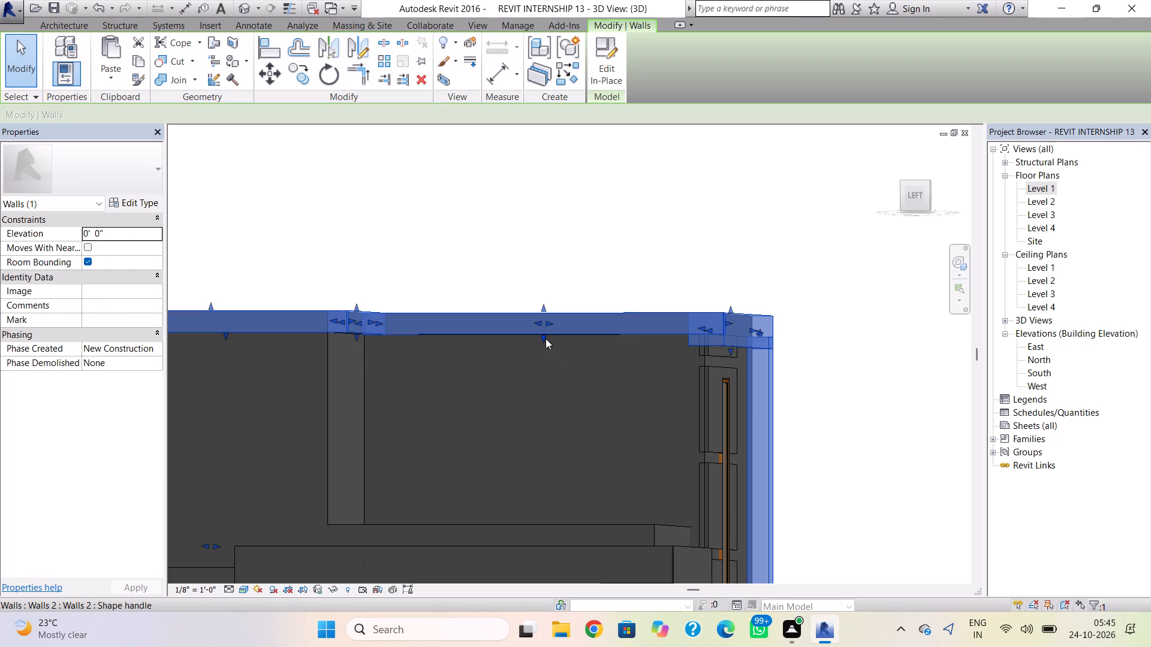
{"action": "left_click_drag", "start_coordinate": [546, 338], "coordinate": [546, 346]}
{"action": "left_click", "coordinate": [540, 371]}
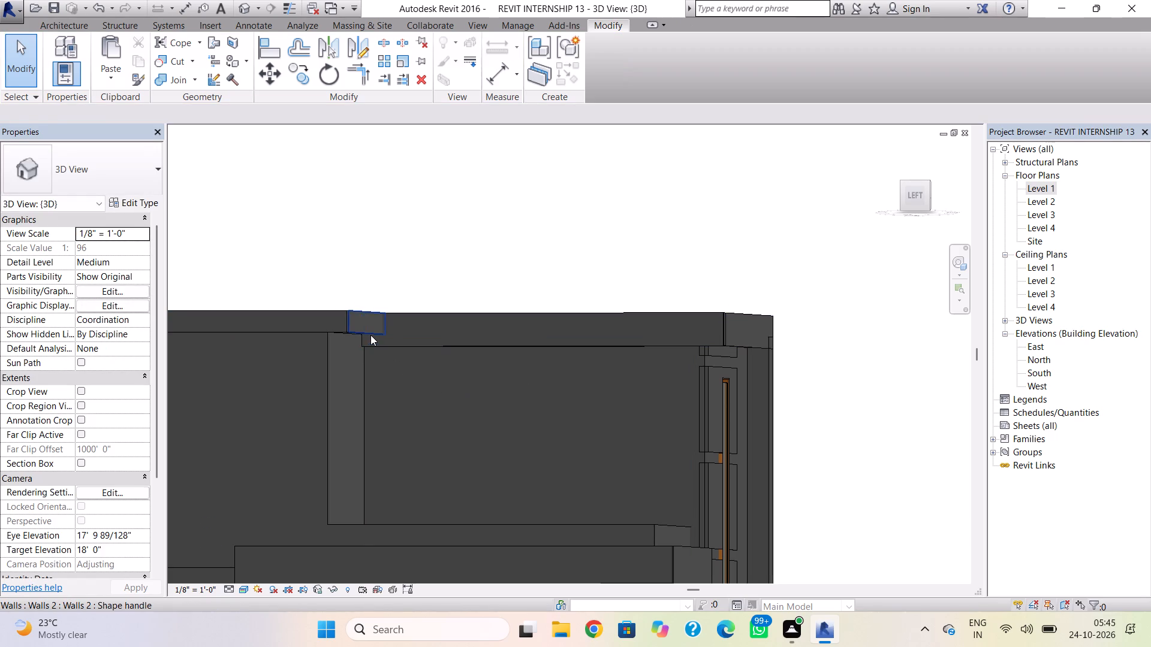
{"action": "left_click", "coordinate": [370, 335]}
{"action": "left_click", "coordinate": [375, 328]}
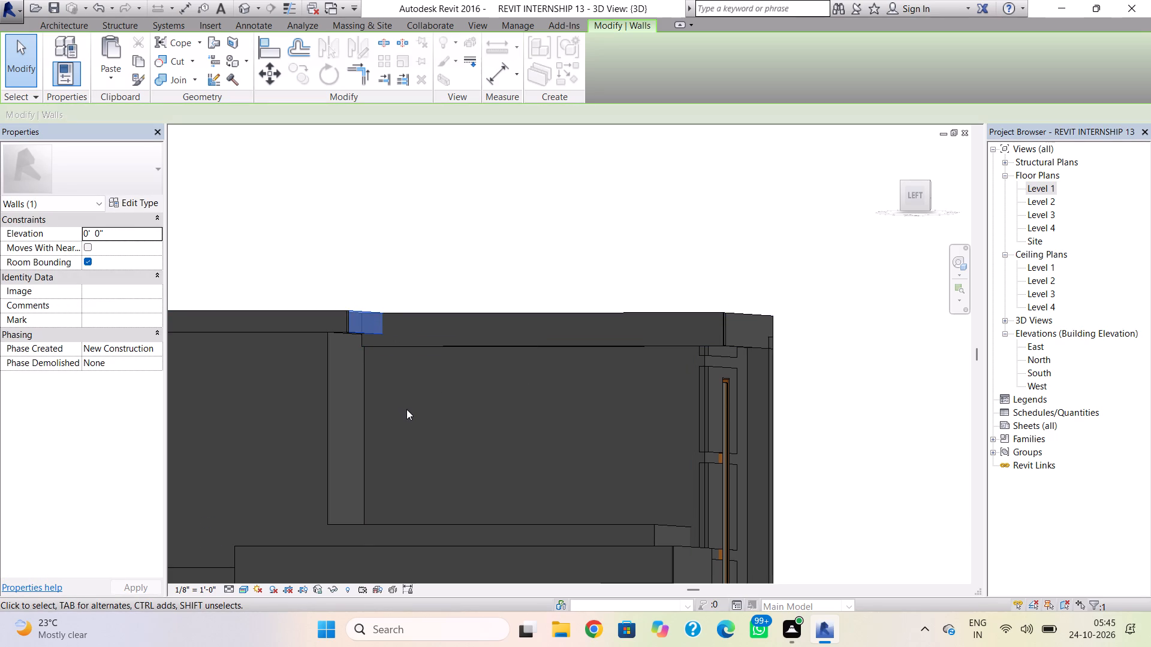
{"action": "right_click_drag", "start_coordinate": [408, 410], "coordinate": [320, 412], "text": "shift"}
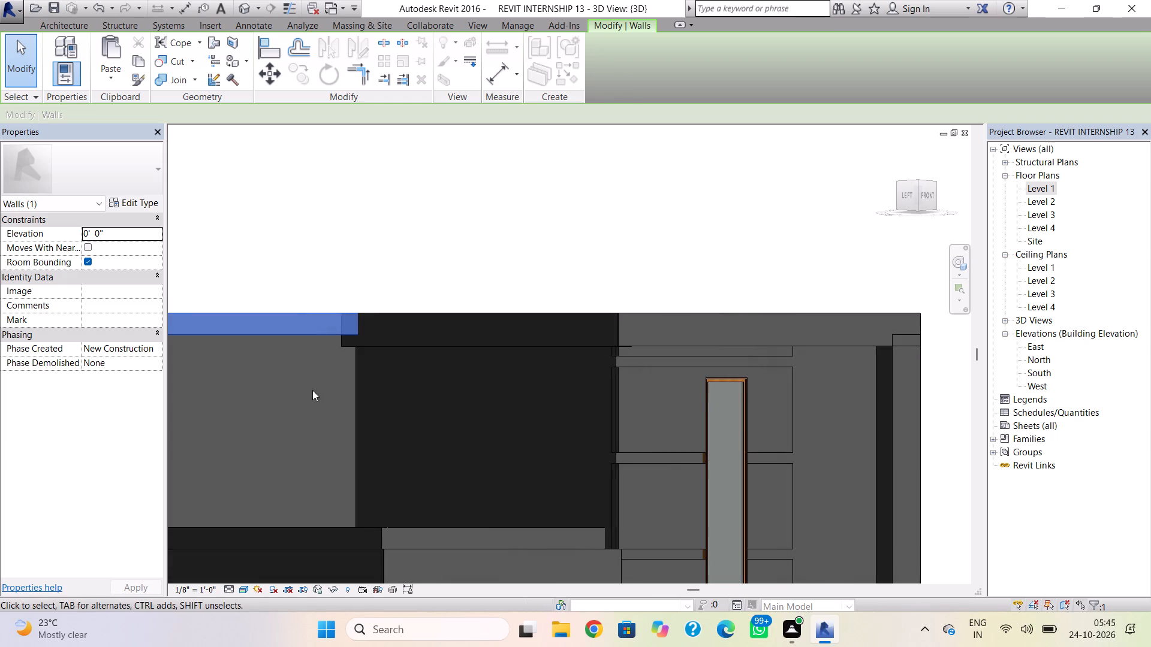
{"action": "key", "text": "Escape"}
Lower the underside of the recessed front fascia to line up with the deepened return fascia.
{"action": "left_click", "coordinate": [316, 324]}
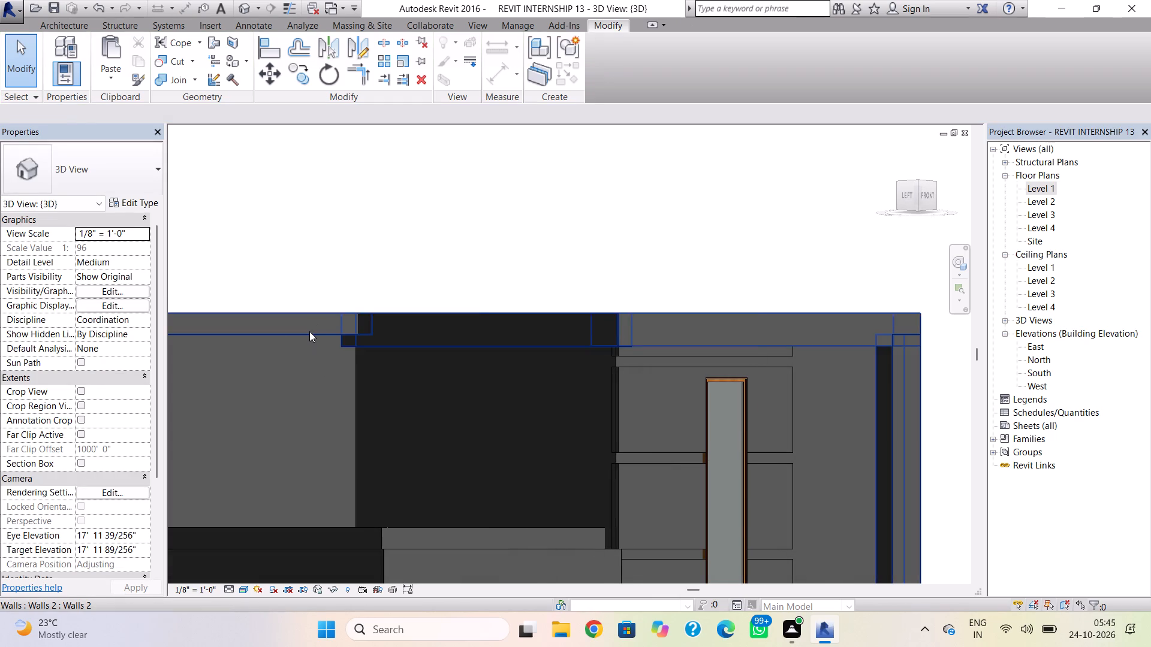
{"action": "left_click", "coordinate": [309, 331]}
{"action": "middle_click_drag", "start_coordinate": [329, 344], "coordinate": [484, 350]}
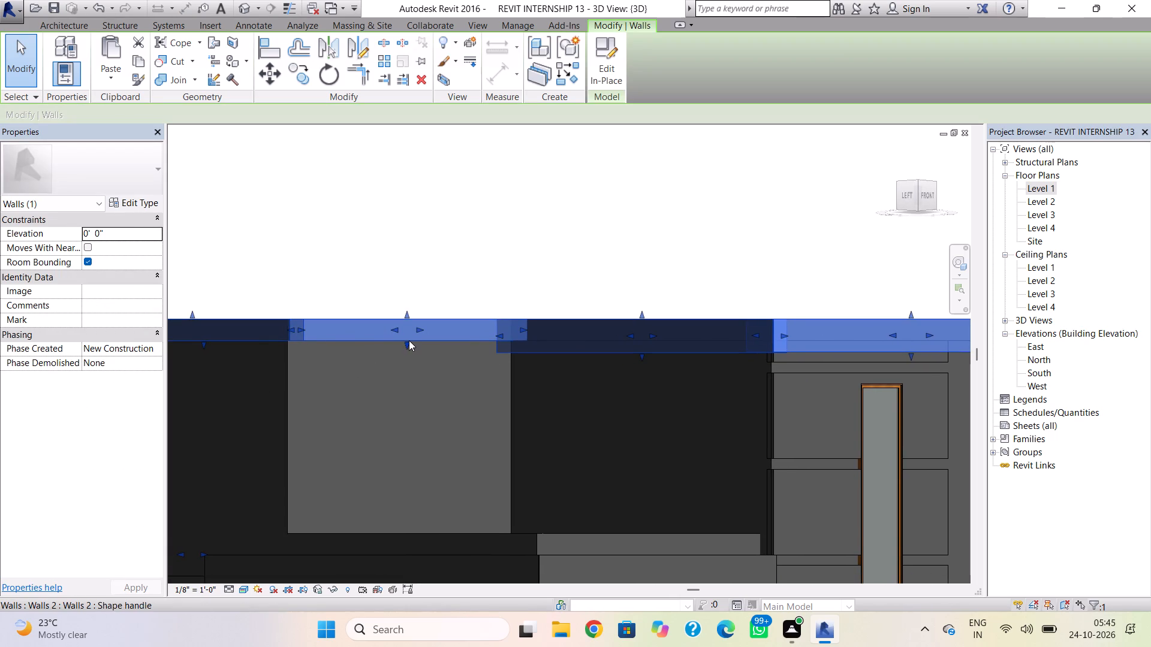
{"action": "left_click_drag", "start_coordinate": [409, 340], "coordinate": [411, 352]}
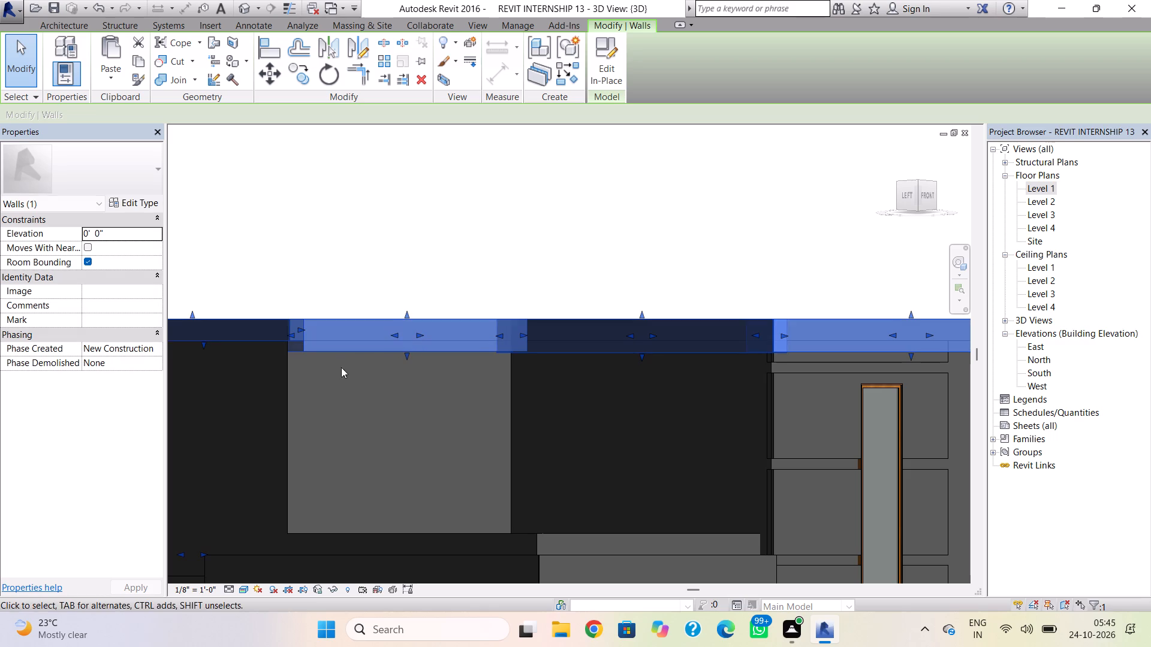
Lower the underside of the fascia on the building's far side face to match the recessed front fascia.
{"action": "middle_click_drag", "start_coordinate": [255, 355], "coordinate": [454, 376]}
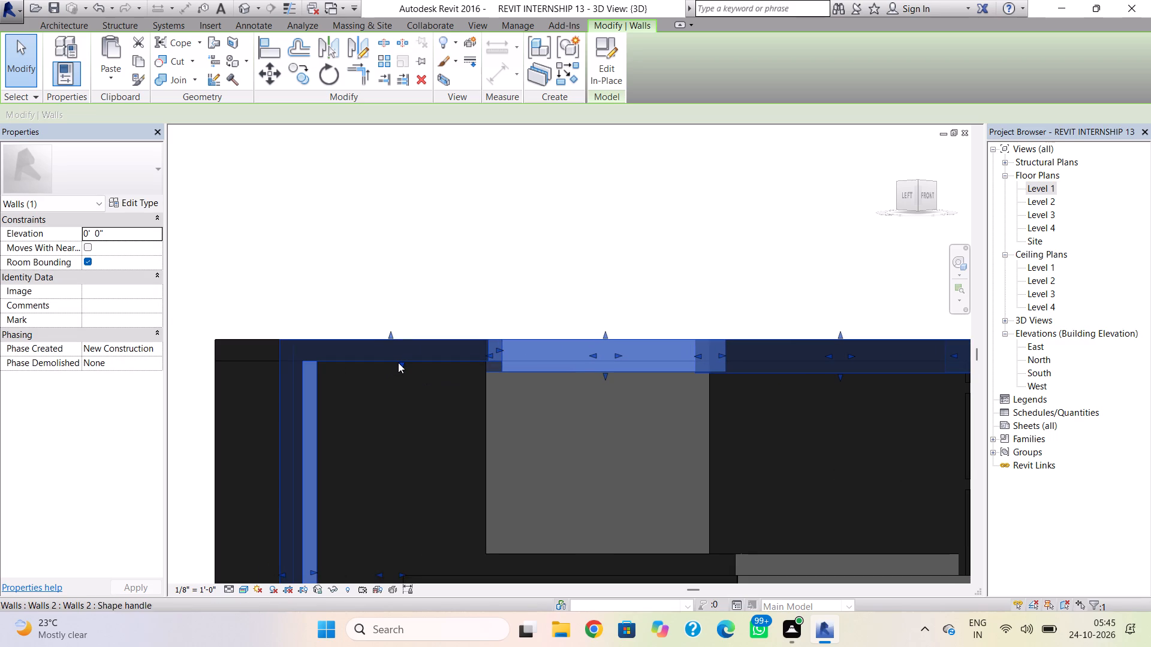
{"action": "left_click_drag", "start_coordinate": [400, 362], "coordinate": [400, 371]}
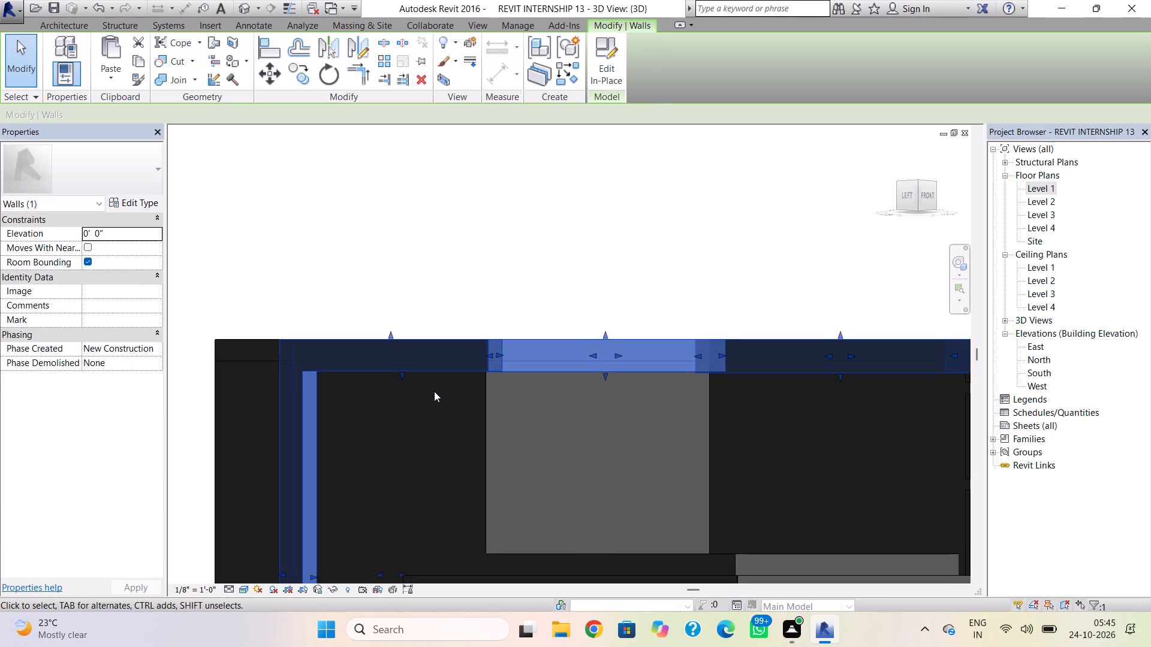
{"action": "left_click", "coordinate": [434, 391]}
{"action": "scroll", "coordinate": [456, 430], "scroll_direction": "down", "scroll_amount": 4}
{"action": "scroll", "coordinate": [878, 413], "scroll_direction": "up", "scroll_amount": 3}
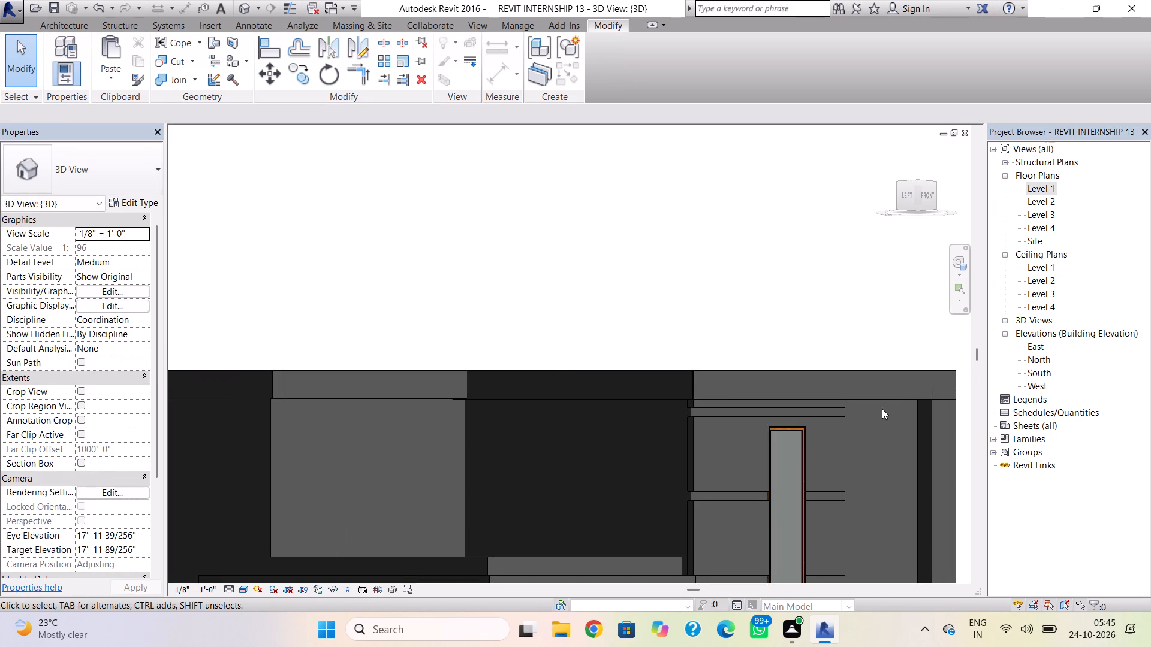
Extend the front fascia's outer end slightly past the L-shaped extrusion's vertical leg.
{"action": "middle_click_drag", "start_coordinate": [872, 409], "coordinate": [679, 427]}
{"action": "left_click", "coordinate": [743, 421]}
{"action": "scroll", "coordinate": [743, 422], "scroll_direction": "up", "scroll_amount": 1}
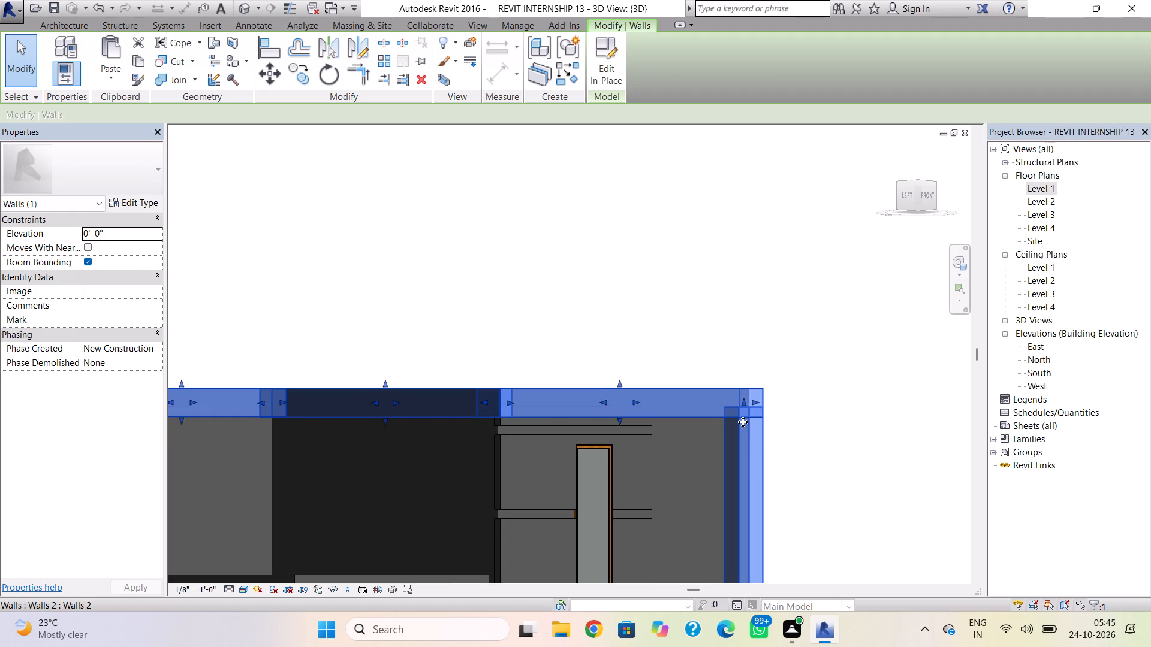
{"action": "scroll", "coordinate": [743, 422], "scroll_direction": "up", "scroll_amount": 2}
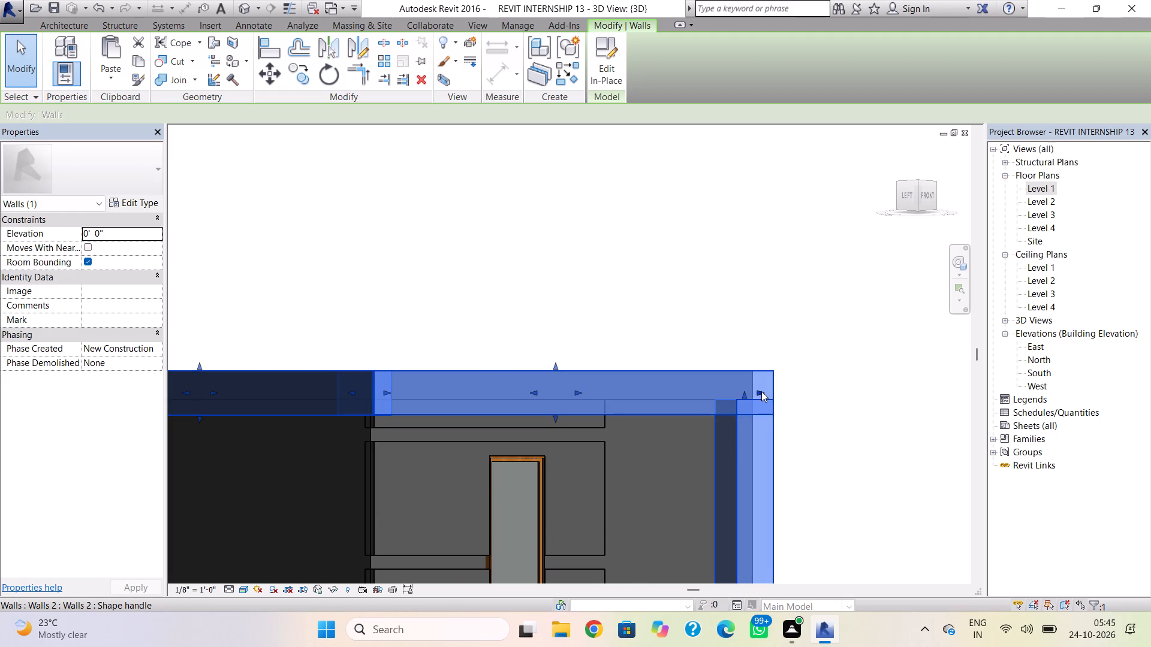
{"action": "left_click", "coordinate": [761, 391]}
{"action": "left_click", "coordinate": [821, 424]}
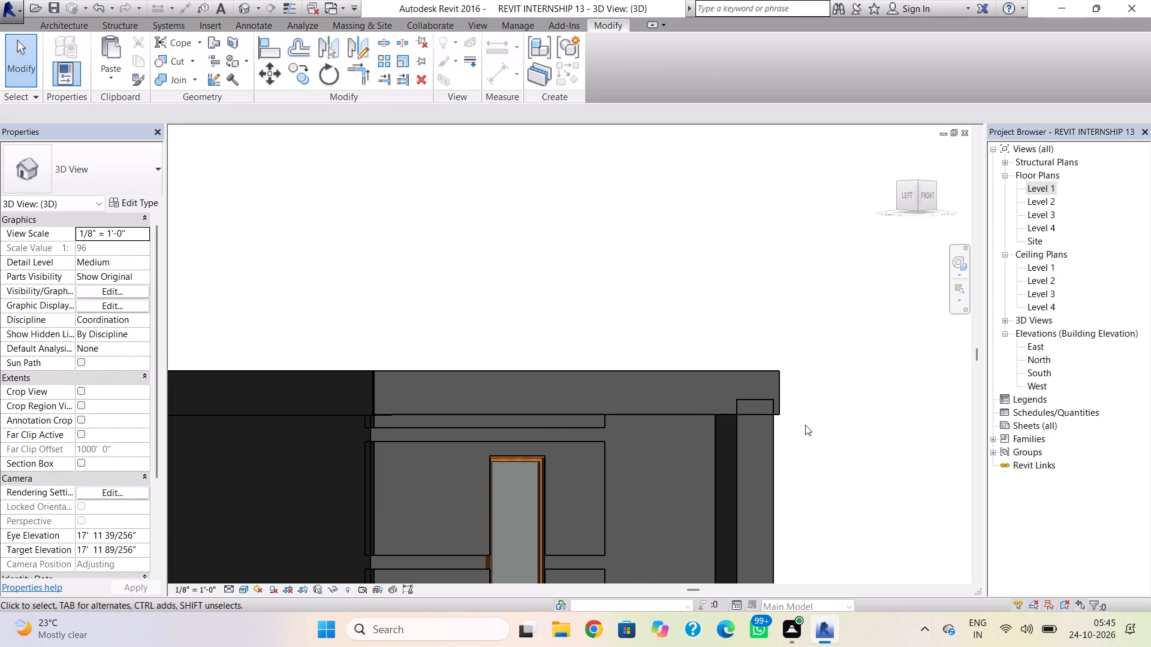
Pull the front fascia's outer end back flush with the outer edge of the L-shaped extrusion's vertical leg.
{"action": "left_click", "coordinate": [657, 412]}
{"action": "scroll", "coordinate": [747, 402], "scroll_direction": "up", "scroll_amount": 3}
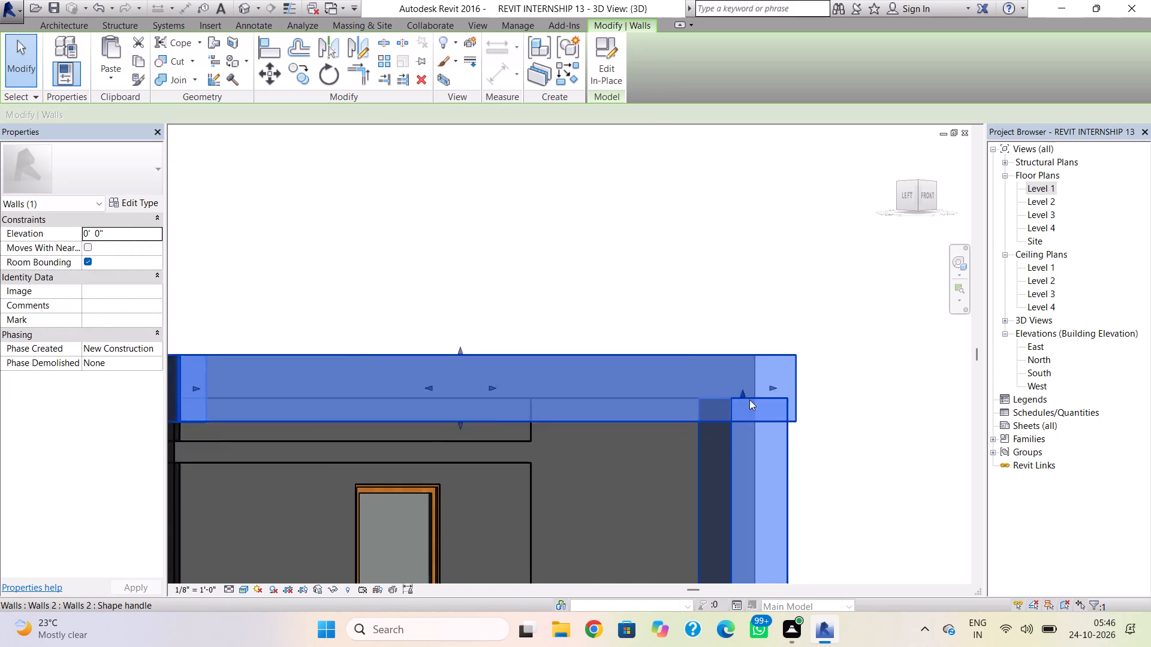
{"action": "scroll", "coordinate": [749, 400], "scroll_direction": "up", "scroll_amount": 2}
{"action": "left_click_drag", "start_coordinate": [778, 385], "coordinate": [770, 393]}
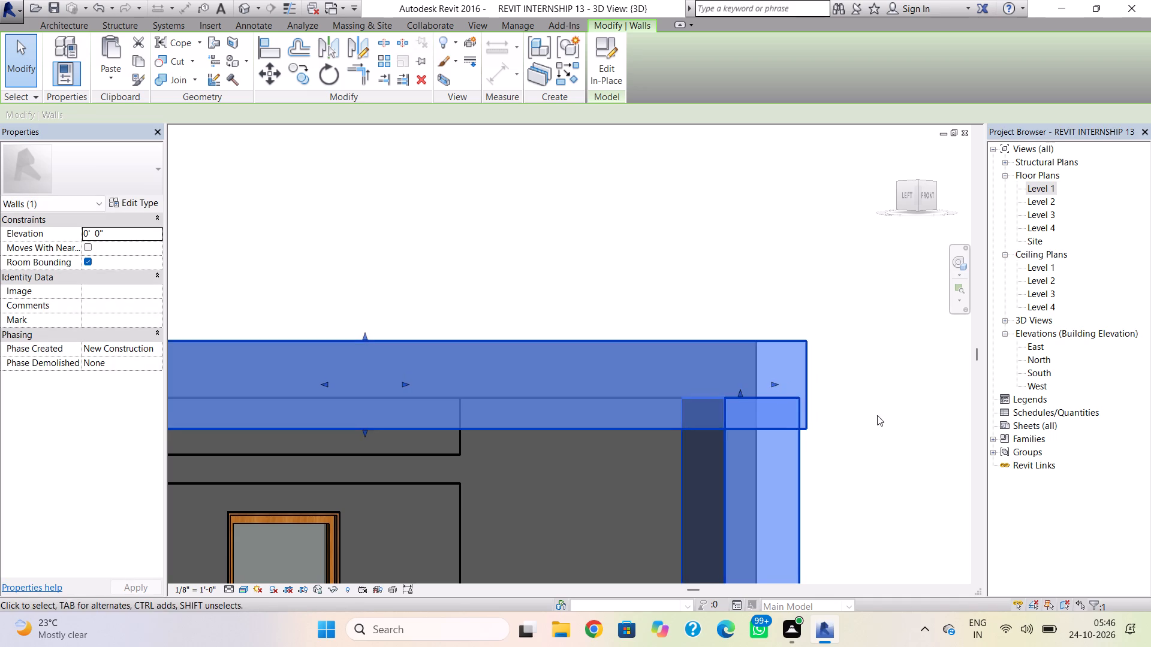
{"action": "right_click_drag", "start_coordinate": [877, 415], "coordinate": [733, 437], "text": "shift"}
{"action": "right_click_drag", "start_coordinate": [659, 439], "coordinate": [713, 435]}
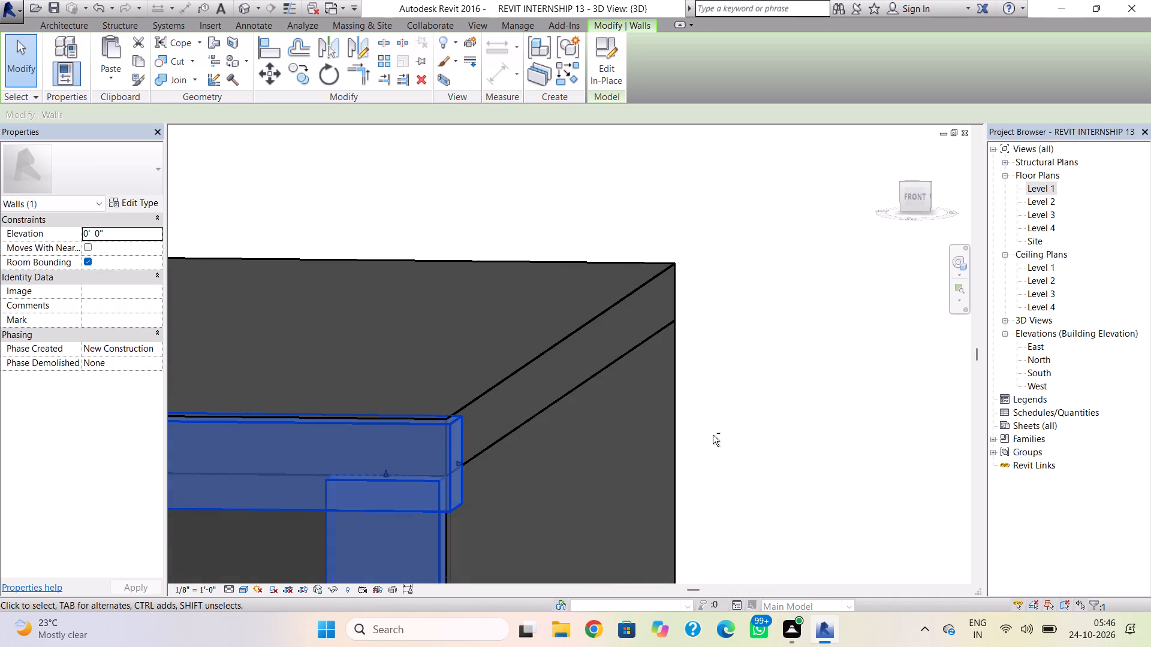
{"action": "right_click_drag", "start_coordinate": [713, 435], "coordinate": [714, 435]}
{"action": "right_click_drag", "start_coordinate": [713, 436], "coordinate": [734, 431], "text": "shift"}
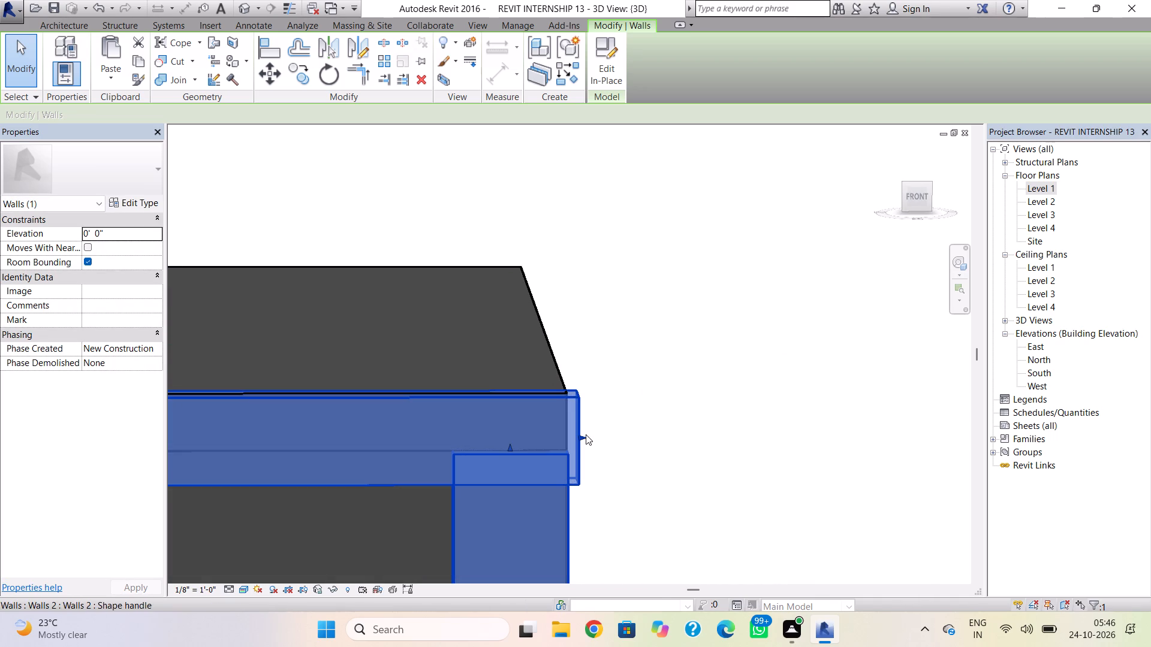
{"action": "left_click_drag", "start_coordinate": [585, 436], "coordinate": [570, 446]}
{"action": "left_click", "coordinate": [626, 441]}
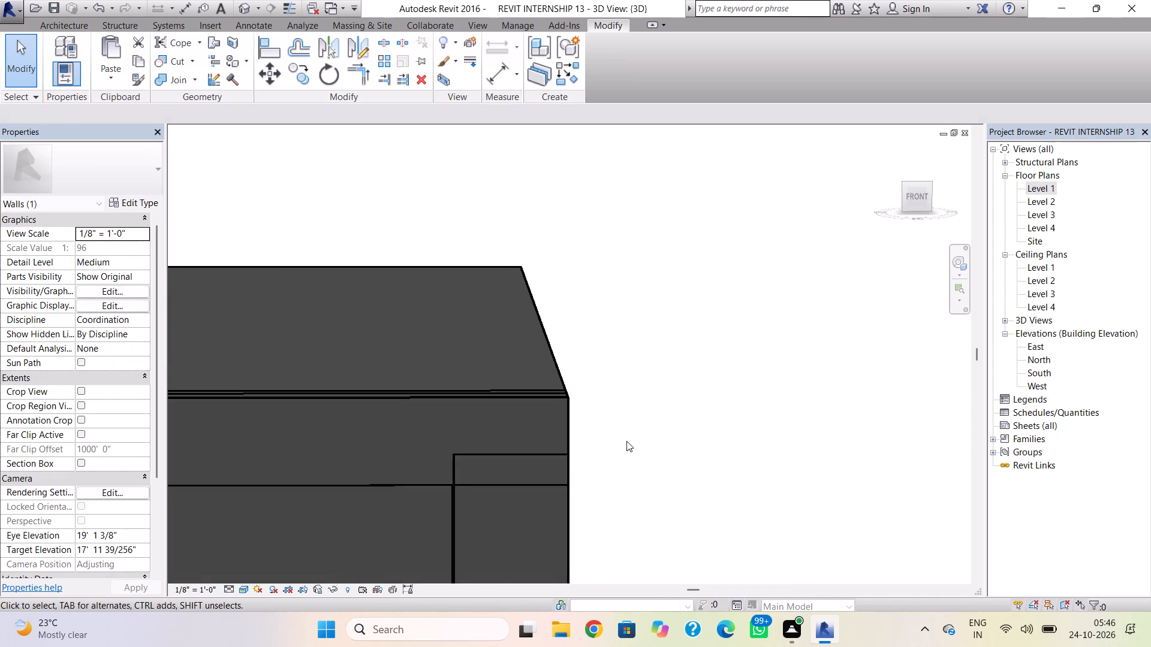
Push the front fascia's outer face slightly forward of the L-shaped extrusion's vertical leg.
{"action": "left_click", "coordinate": [400, 474]}
{"action": "left_click", "coordinate": [399, 479]}
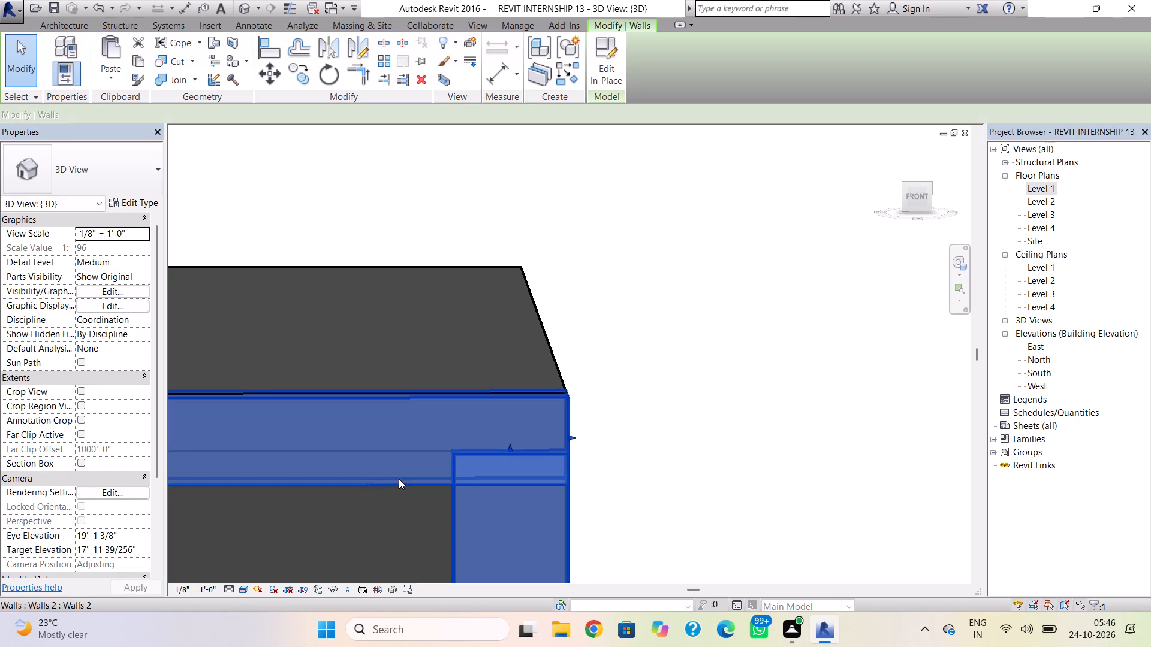
{"action": "middle_click_drag", "start_coordinate": [444, 474], "coordinate": [783, 419]}
{"action": "right_click_drag", "start_coordinate": [291, 401], "coordinate": [545, 409], "text": "shift"}
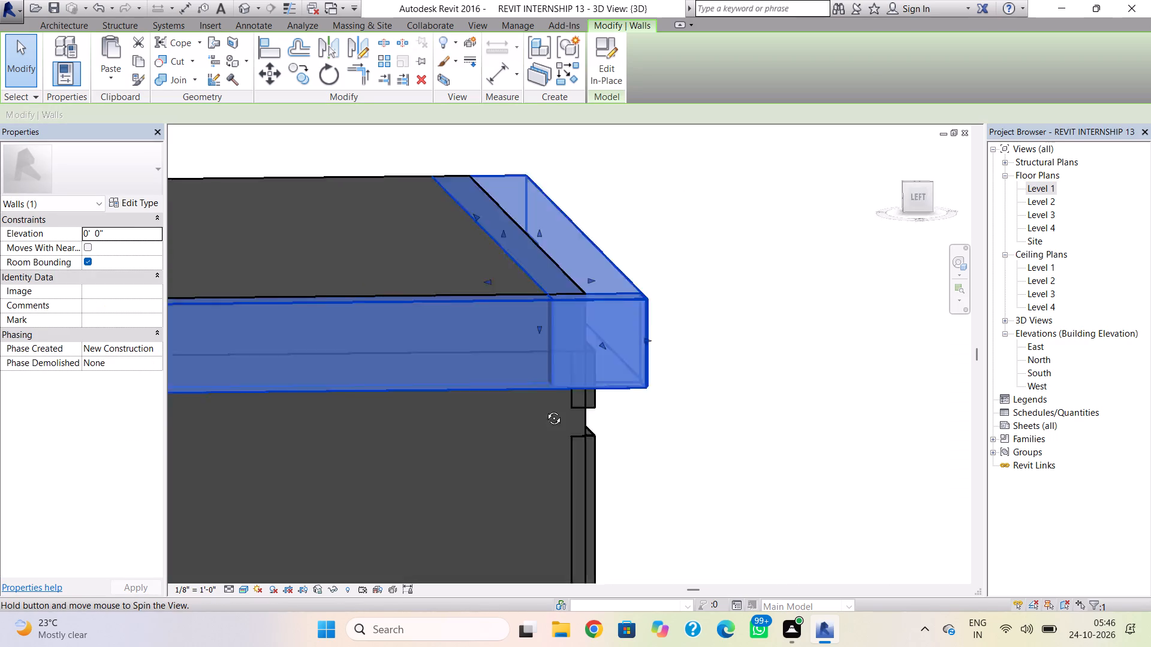
{"action": "right_click_drag", "start_coordinate": [545, 409], "coordinate": [499, 422], "text": "shift"}
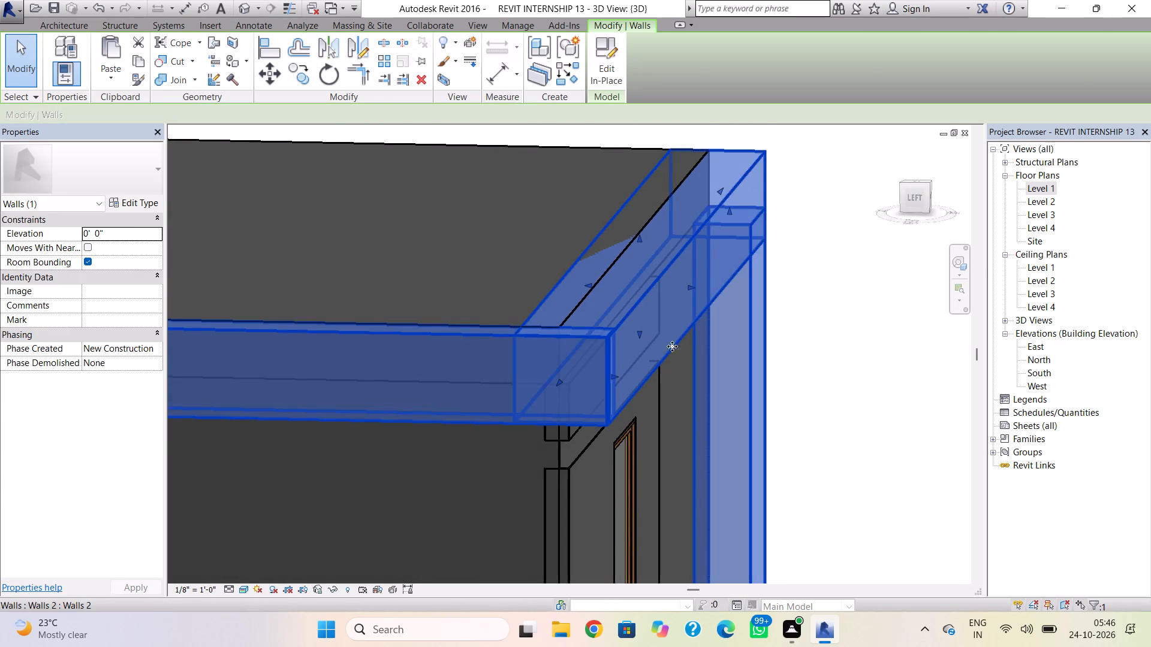
{"action": "left_click", "coordinate": [689, 286]}
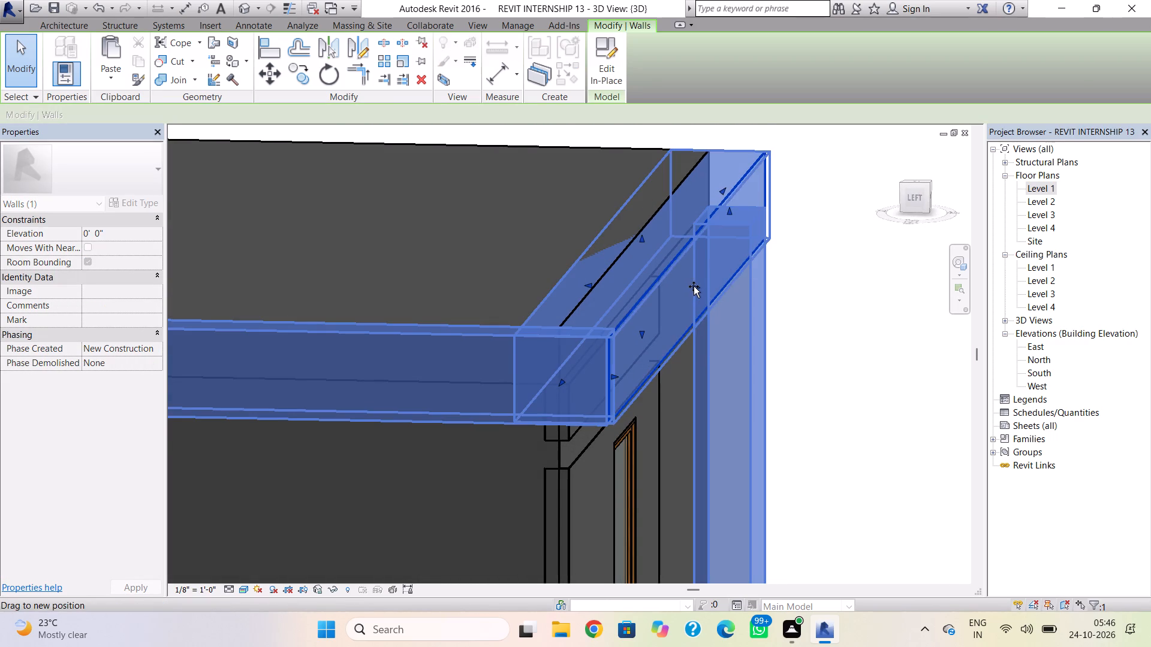
{"action": "left_click", "coordinate": [849, 325]}
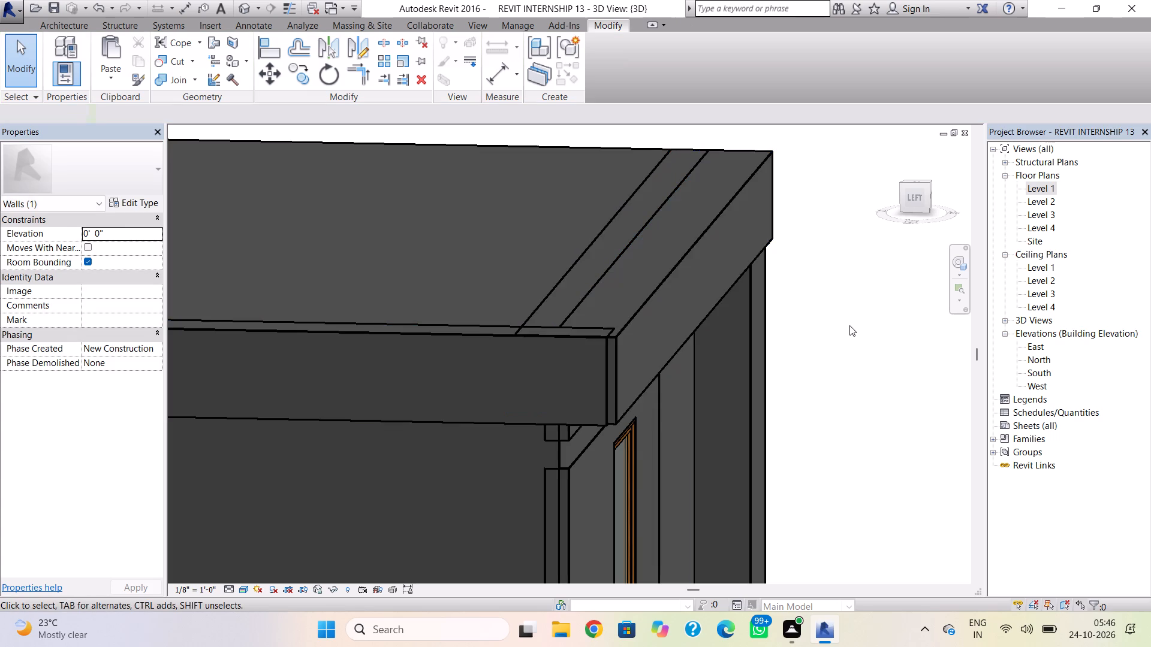
Adjust the ends of the return fascia and the front fascia to line up at their shared roof corner.
{"action": "left_click", "coordinate": [607, 368]}
{"action": "scroll", "coordinate": [583, 391], "scroll_direction": "up", "scroll_amount": 1}
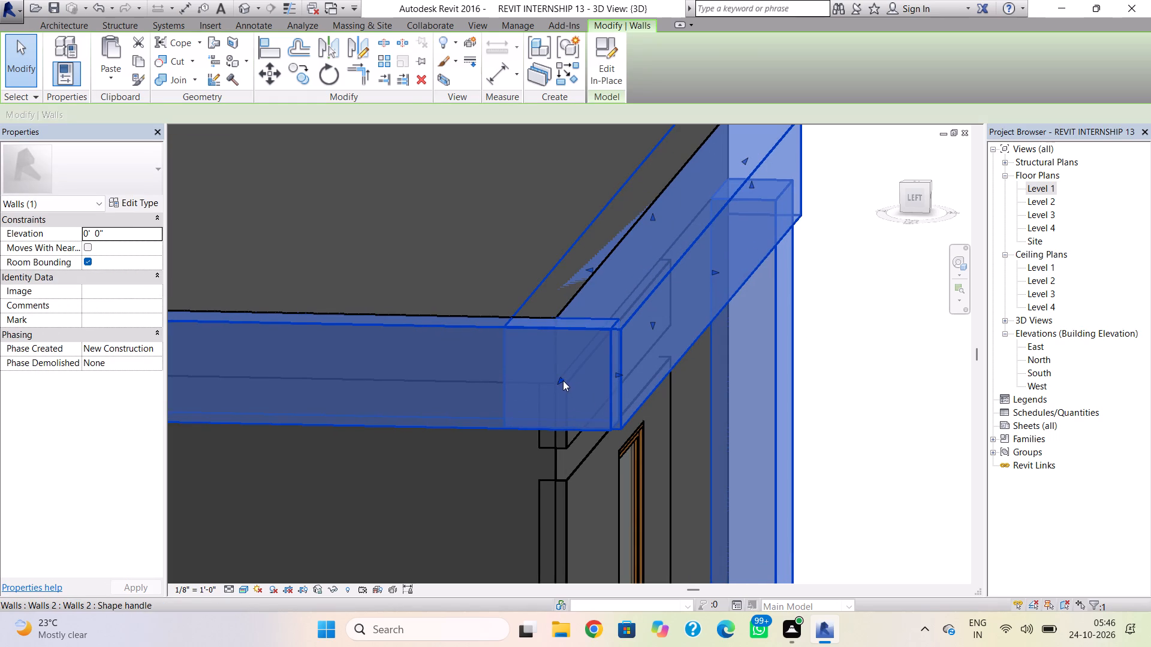
{"action": "left_click", "coordinate": [617, 374]}
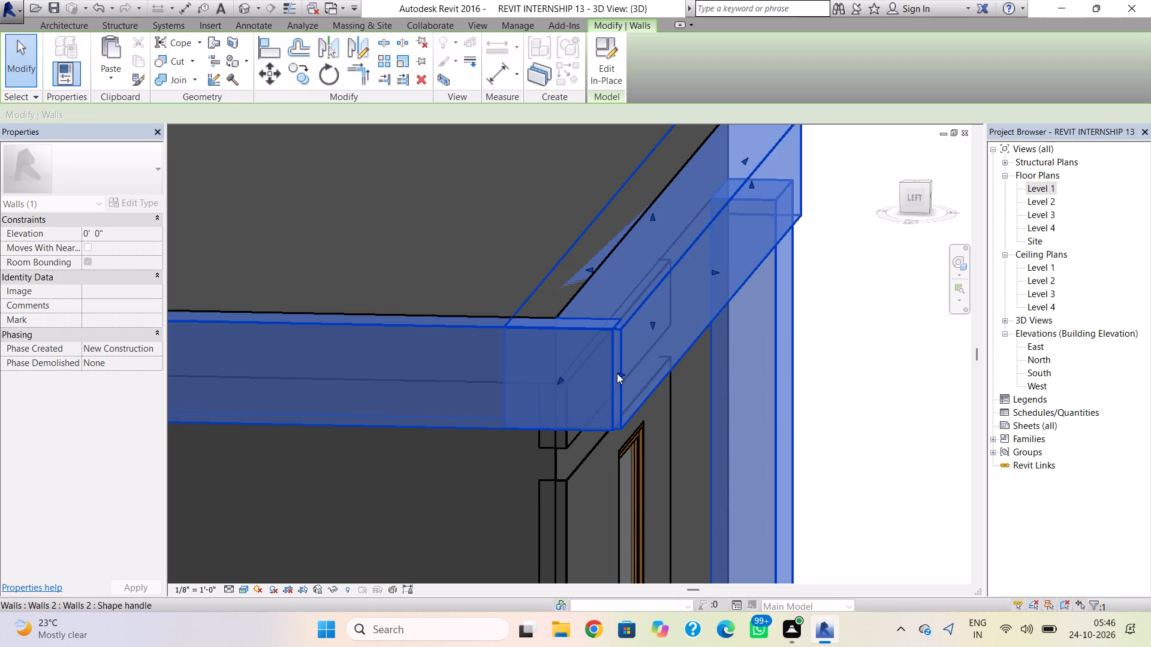
{"action": "left_click", "coordinate": [561, 382]}
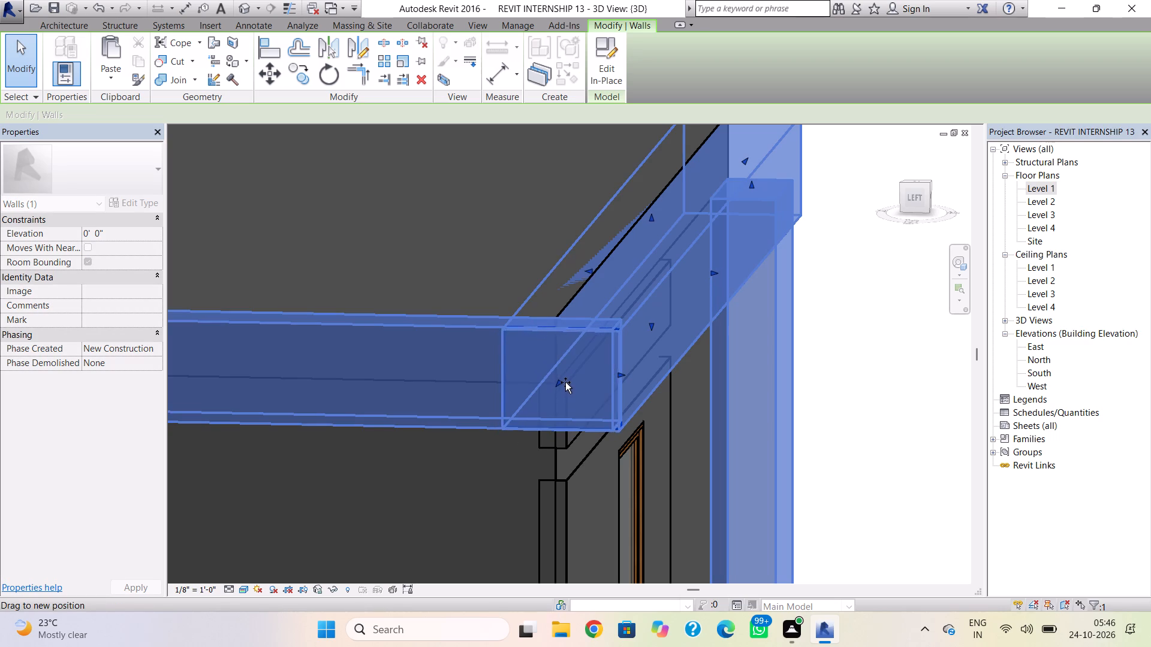
{"action": "left_click", "coordinate": [453, 466]}
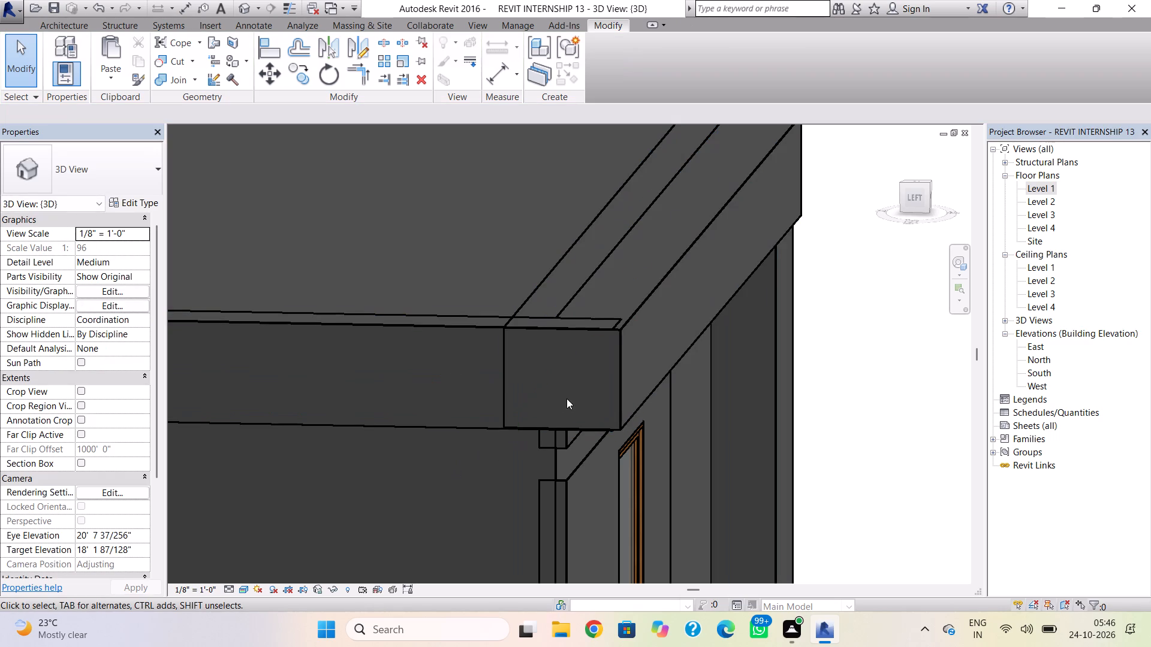
Nudge the return fascia's corner end toward the front fascia's outer face.
{"action": "right_click_drag", "start_coordinate": [420, 457], "coordinate": [399, 464], "text": "shift"}
{"action": "scroll", "coordinate": [489, 424], "scroll_direction": "down", "scroll_amount": 2}
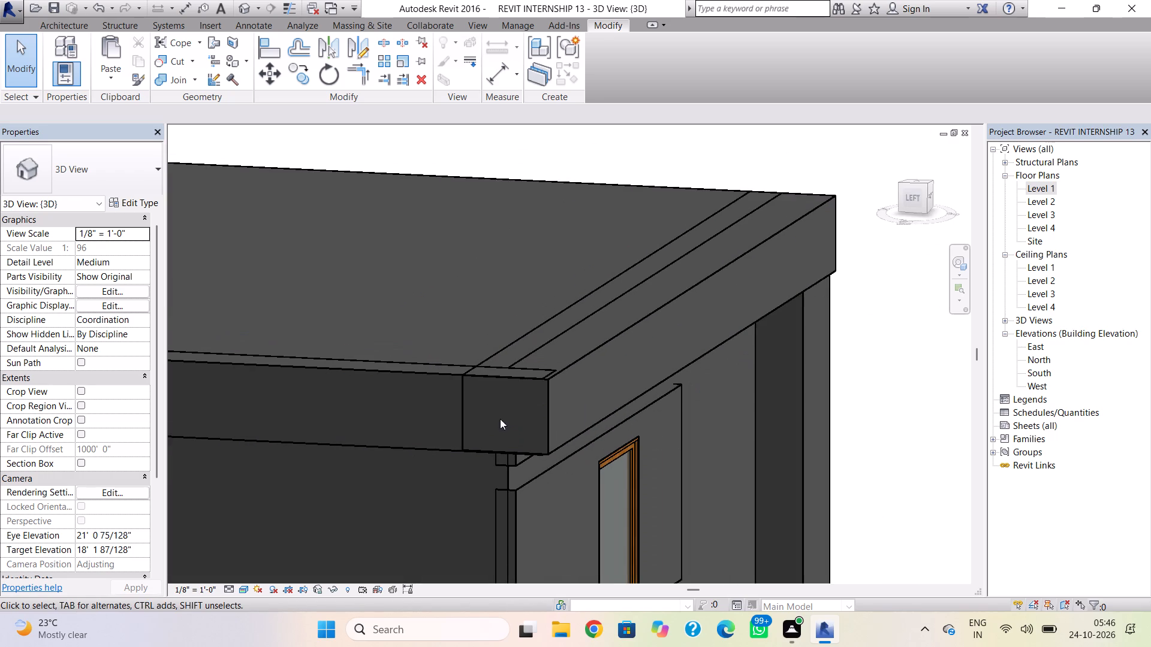
{"action": "left_click", "coordinate": [546, 401]}
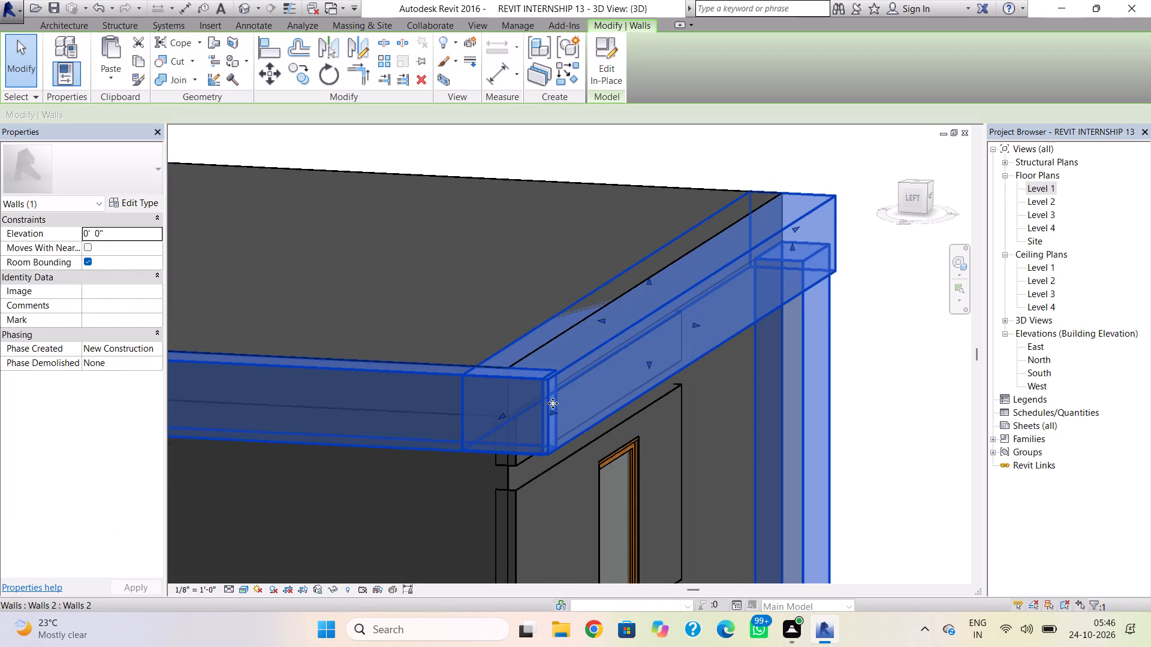
{"action": "scroll", "coordinate": [556, 409], "scroll_direction": "up", "scroll_amount": 3}
{"action": "left_click", "coordinate": [550, 415]}
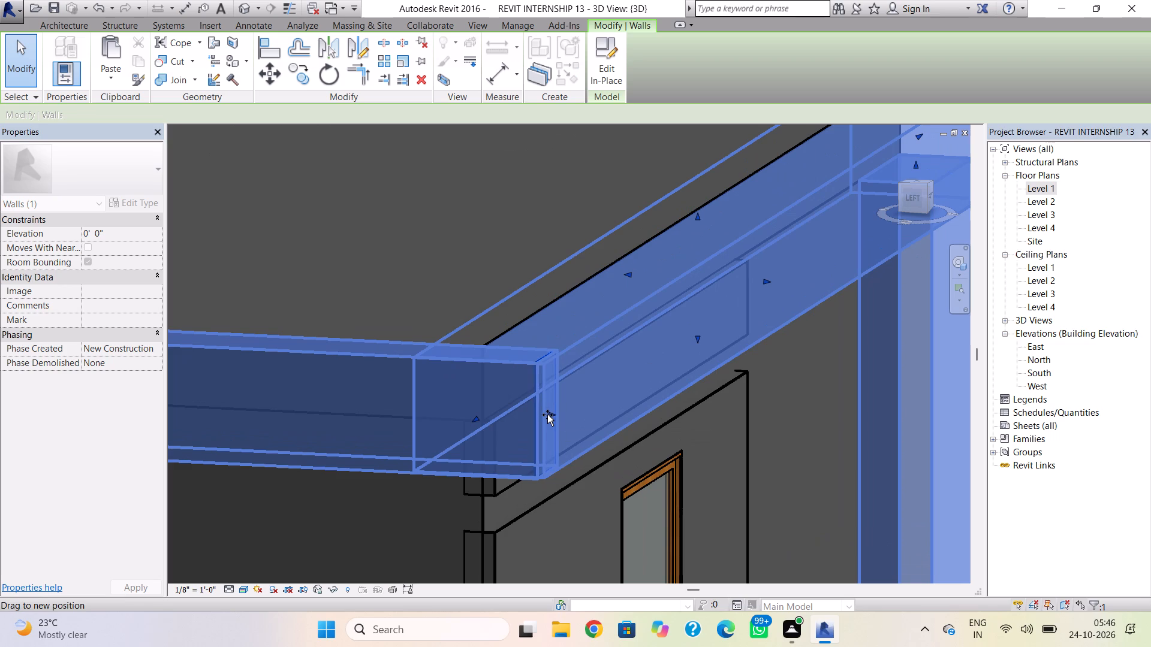
{"action": "left_click", "coordinate": [354, 476]}
{"action": "left_click", "coordinate": [376, 506]}
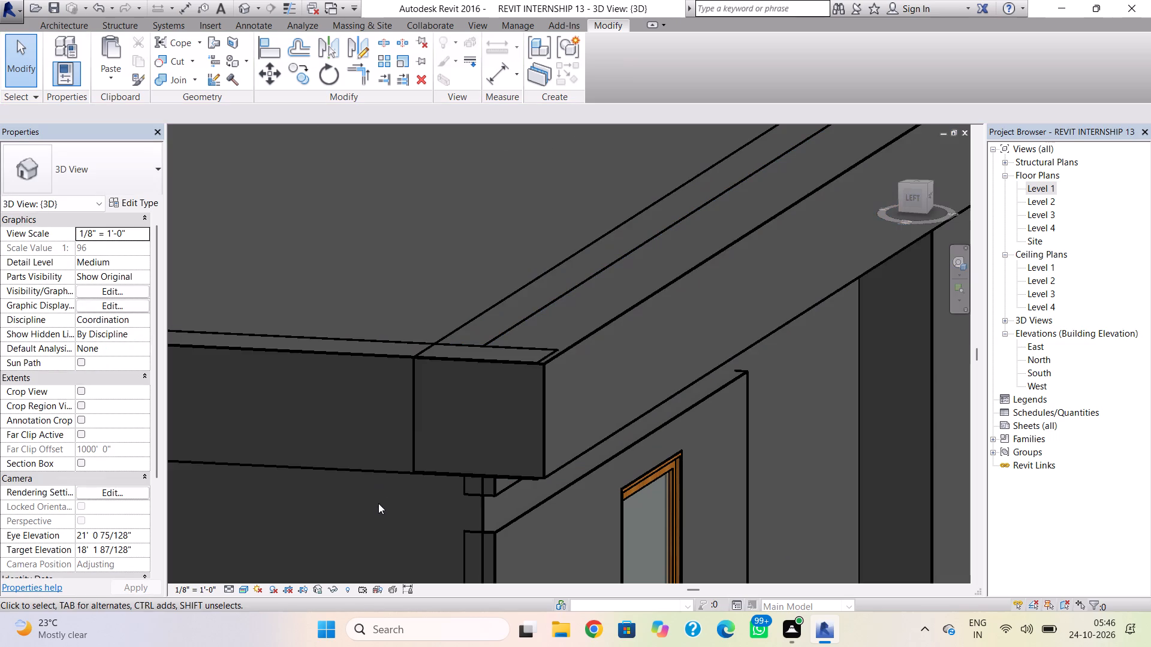
{"action": "scroll", "coordinate": [570, 434], "scroll_direction": "down", "scroll_amount": 2}
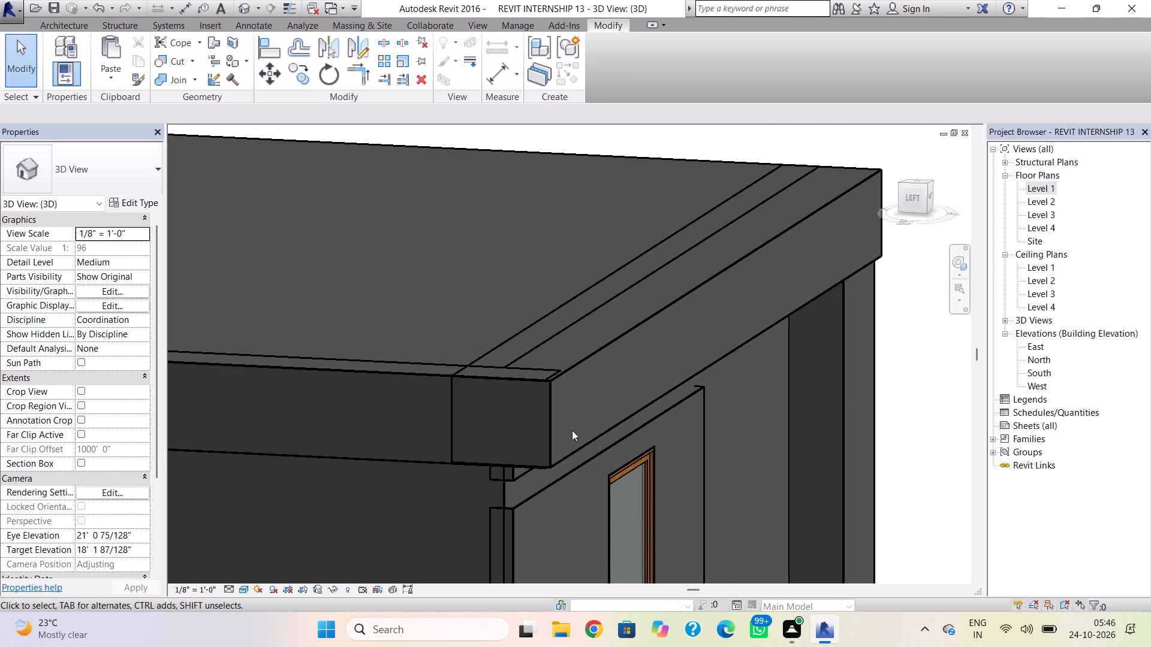
{"action": "left_click", "coordinate": [545, 433]}
{"action": "left_click", "coordinate": [556, 425]}
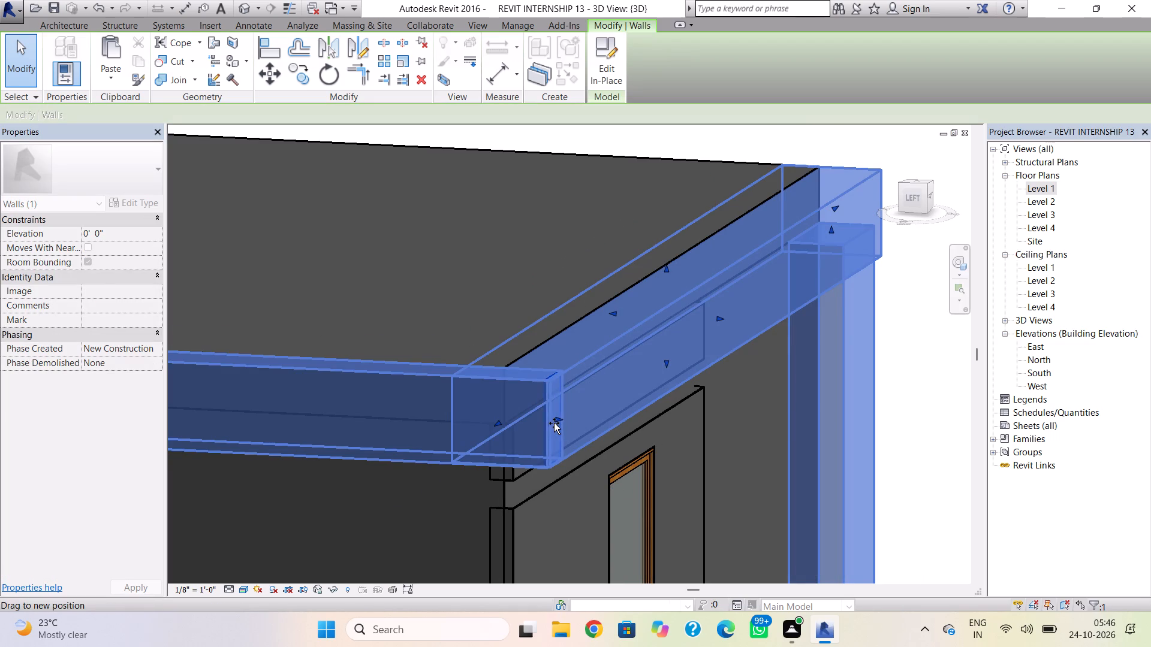
{"action": "left_click", "coordinate": [553, 423]}
{"action": "left_click", "coordinate": [402, 506]}
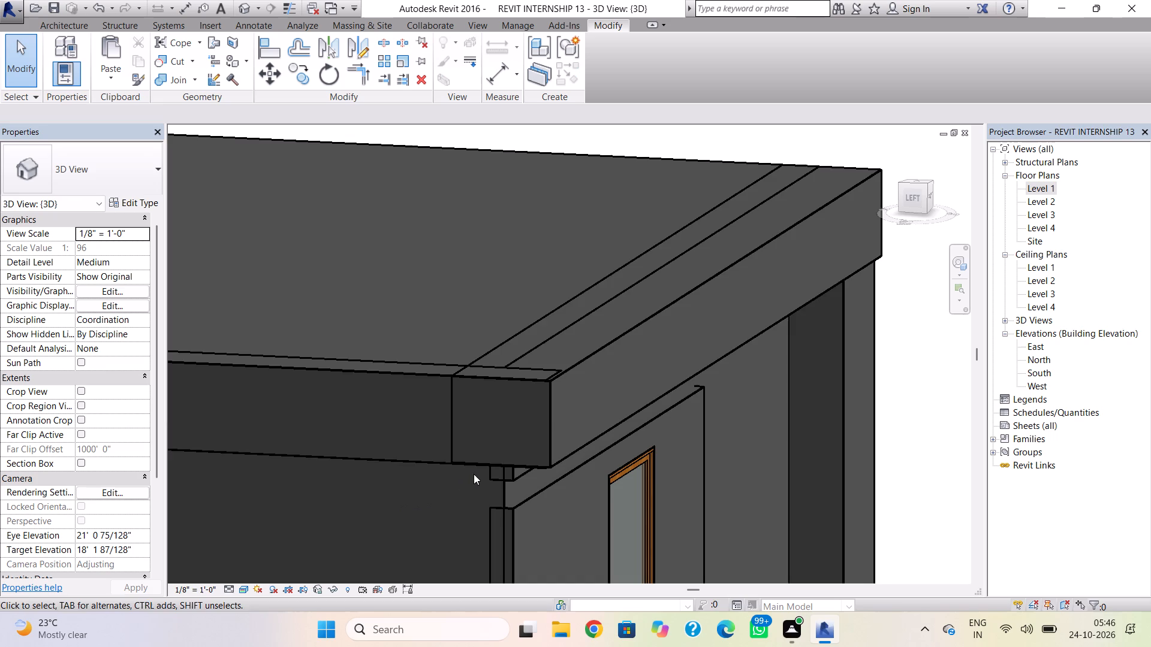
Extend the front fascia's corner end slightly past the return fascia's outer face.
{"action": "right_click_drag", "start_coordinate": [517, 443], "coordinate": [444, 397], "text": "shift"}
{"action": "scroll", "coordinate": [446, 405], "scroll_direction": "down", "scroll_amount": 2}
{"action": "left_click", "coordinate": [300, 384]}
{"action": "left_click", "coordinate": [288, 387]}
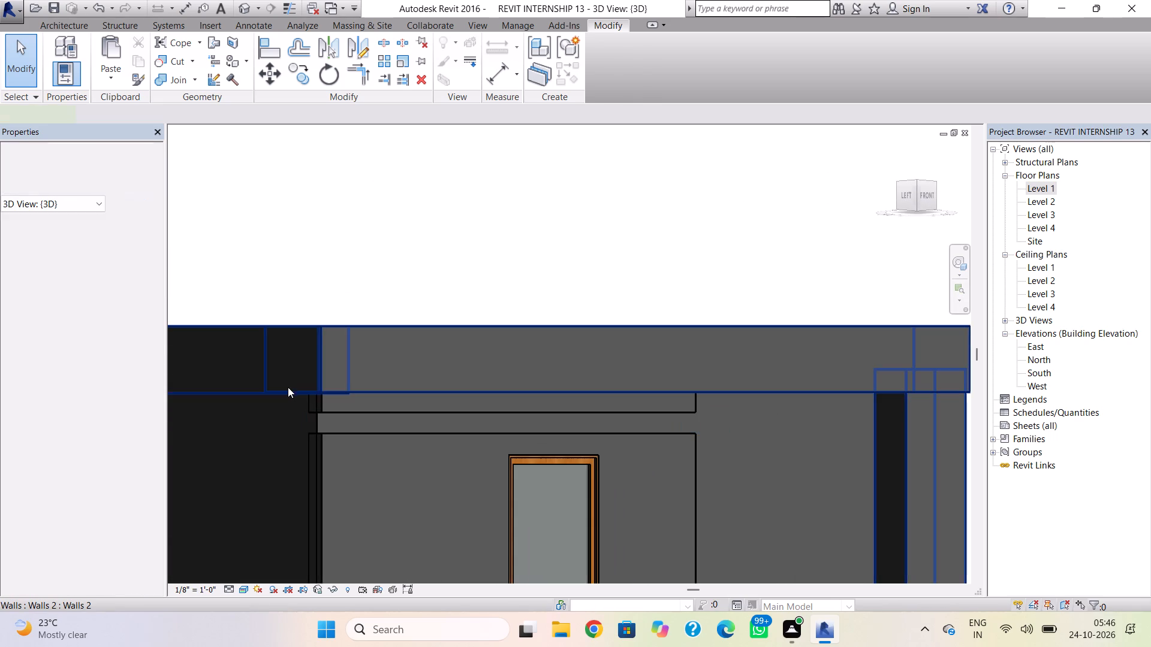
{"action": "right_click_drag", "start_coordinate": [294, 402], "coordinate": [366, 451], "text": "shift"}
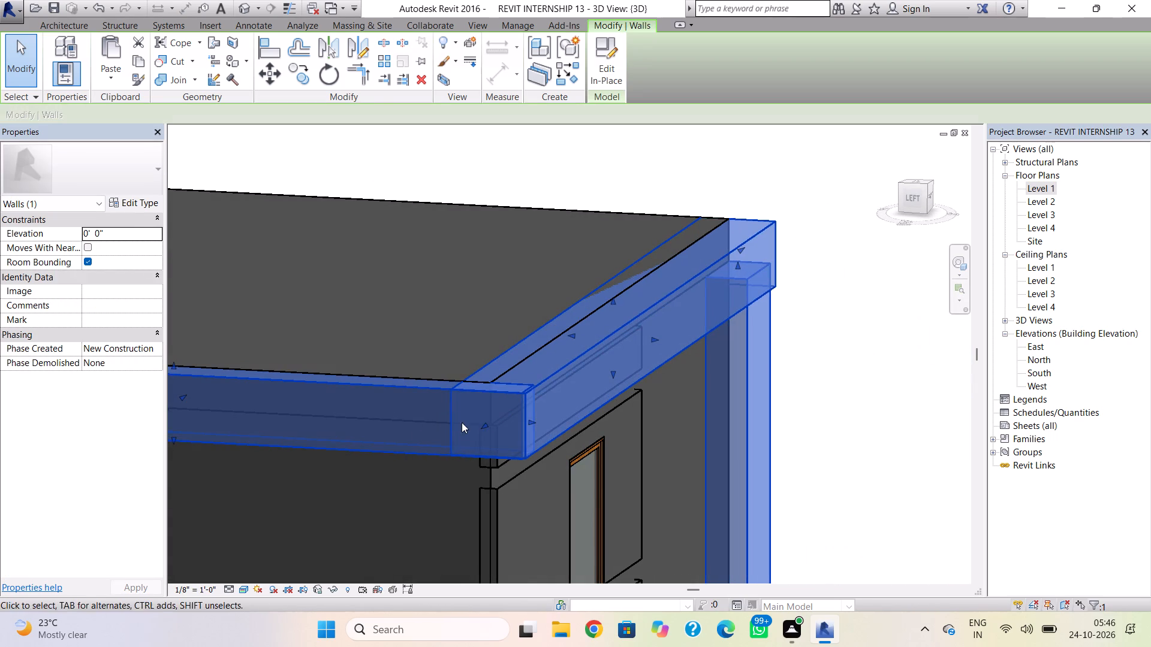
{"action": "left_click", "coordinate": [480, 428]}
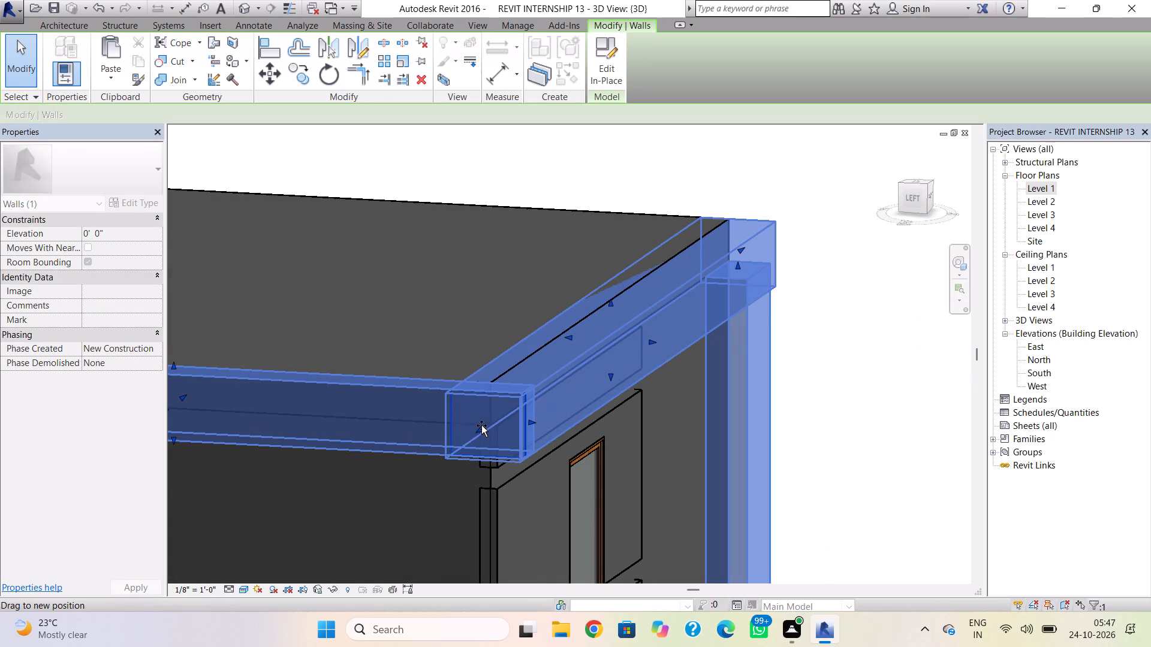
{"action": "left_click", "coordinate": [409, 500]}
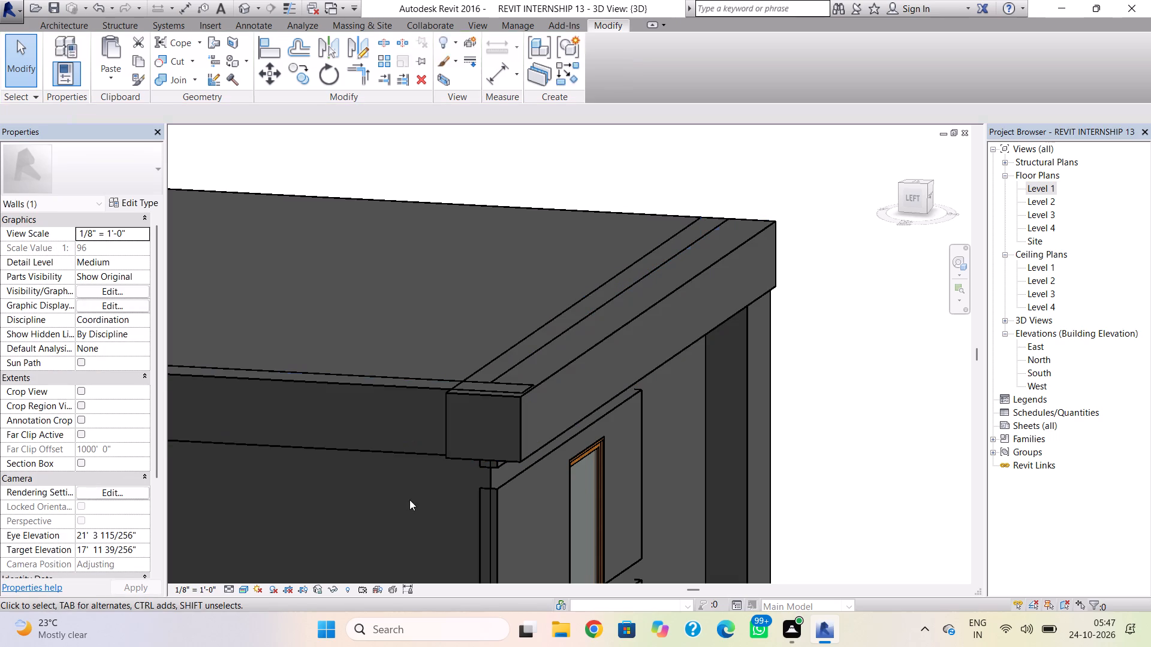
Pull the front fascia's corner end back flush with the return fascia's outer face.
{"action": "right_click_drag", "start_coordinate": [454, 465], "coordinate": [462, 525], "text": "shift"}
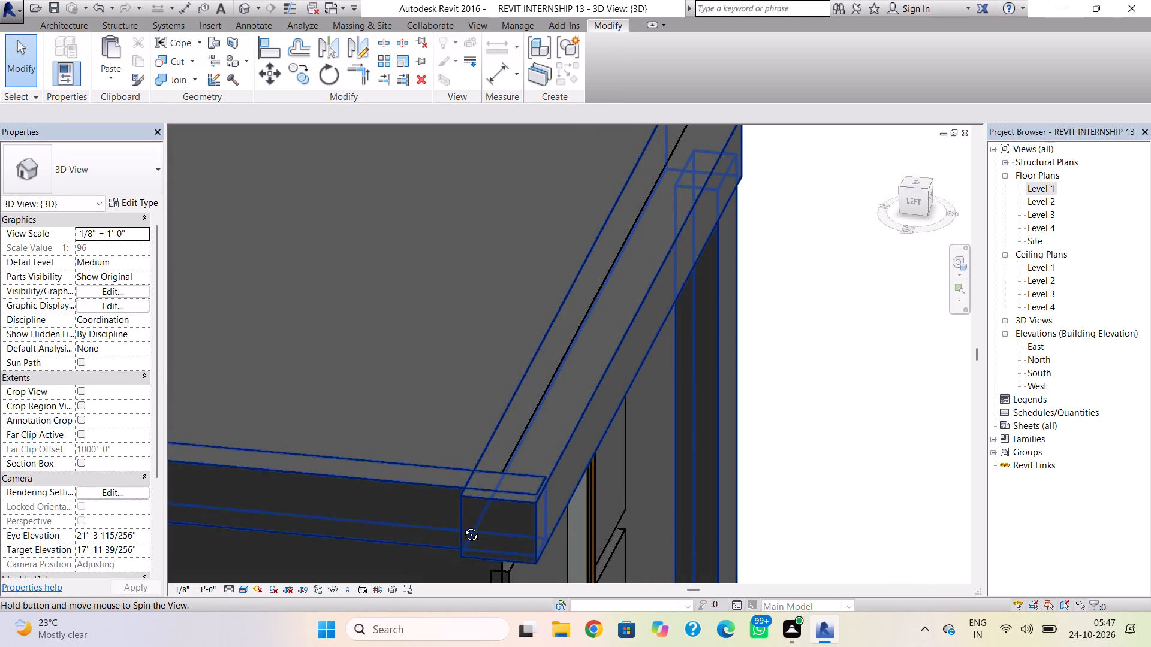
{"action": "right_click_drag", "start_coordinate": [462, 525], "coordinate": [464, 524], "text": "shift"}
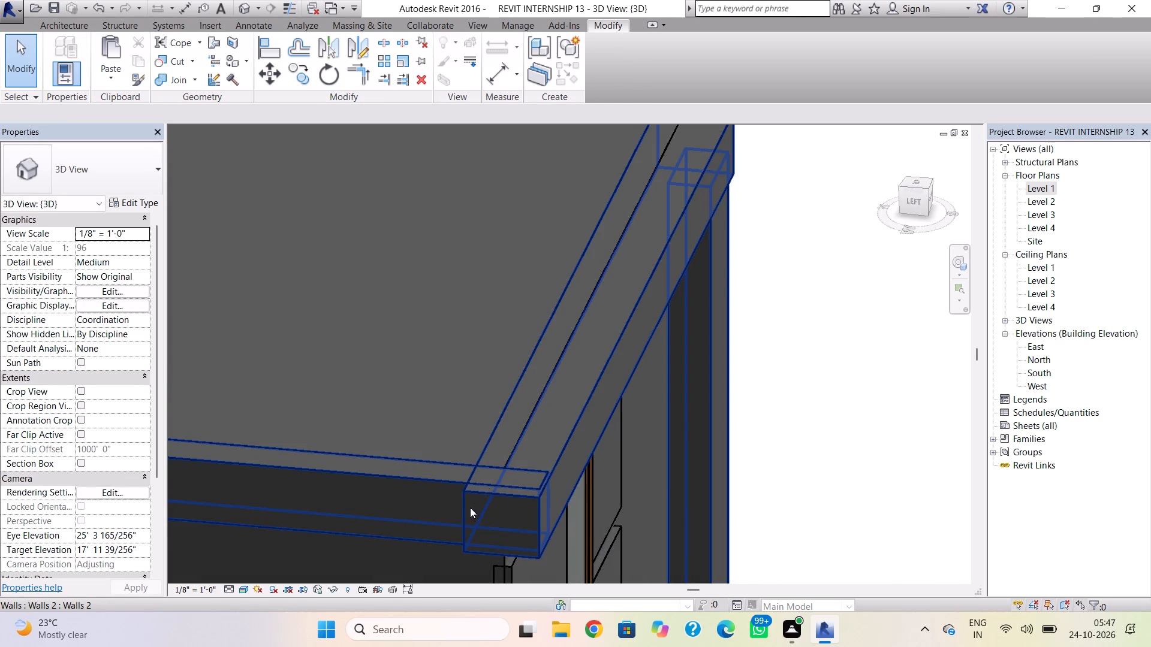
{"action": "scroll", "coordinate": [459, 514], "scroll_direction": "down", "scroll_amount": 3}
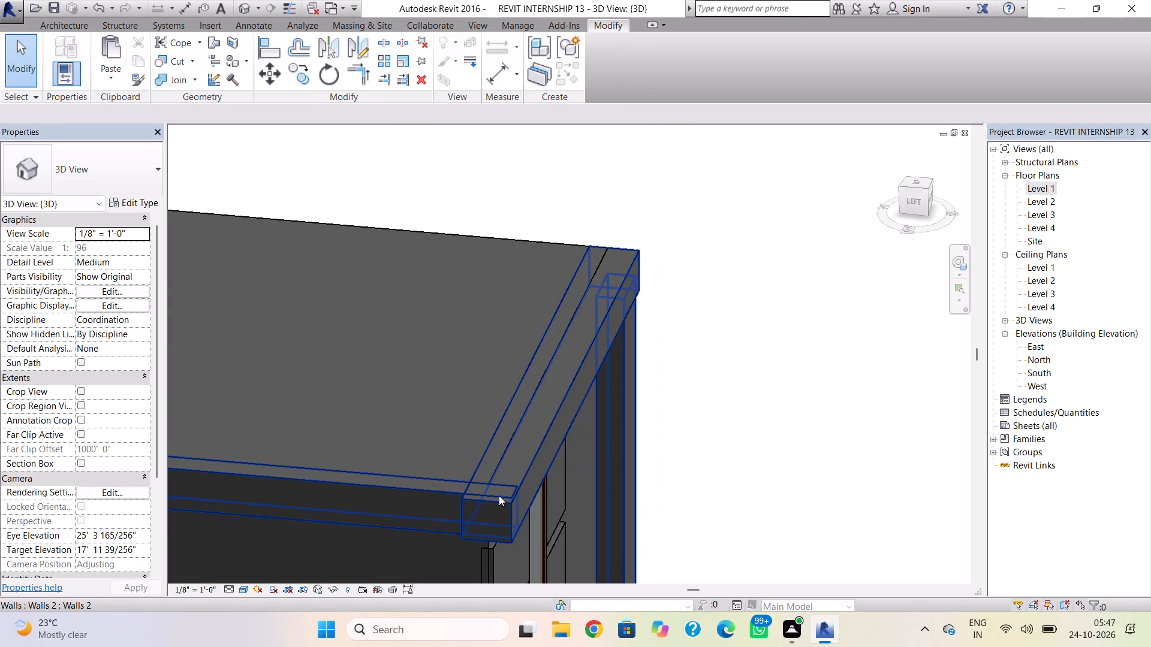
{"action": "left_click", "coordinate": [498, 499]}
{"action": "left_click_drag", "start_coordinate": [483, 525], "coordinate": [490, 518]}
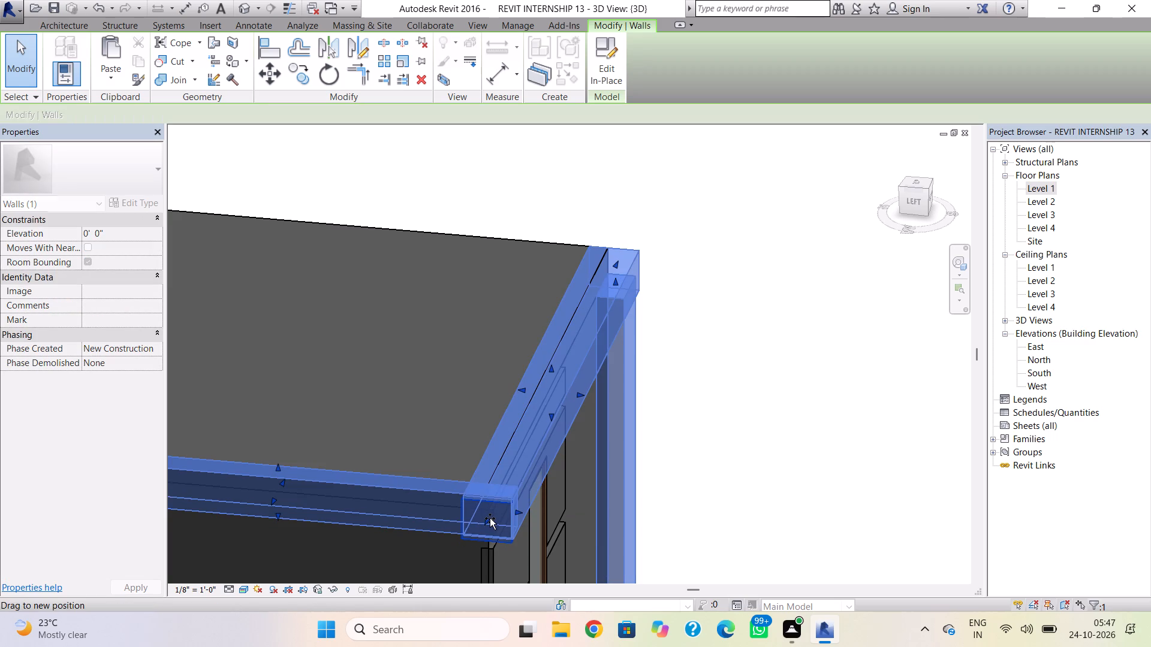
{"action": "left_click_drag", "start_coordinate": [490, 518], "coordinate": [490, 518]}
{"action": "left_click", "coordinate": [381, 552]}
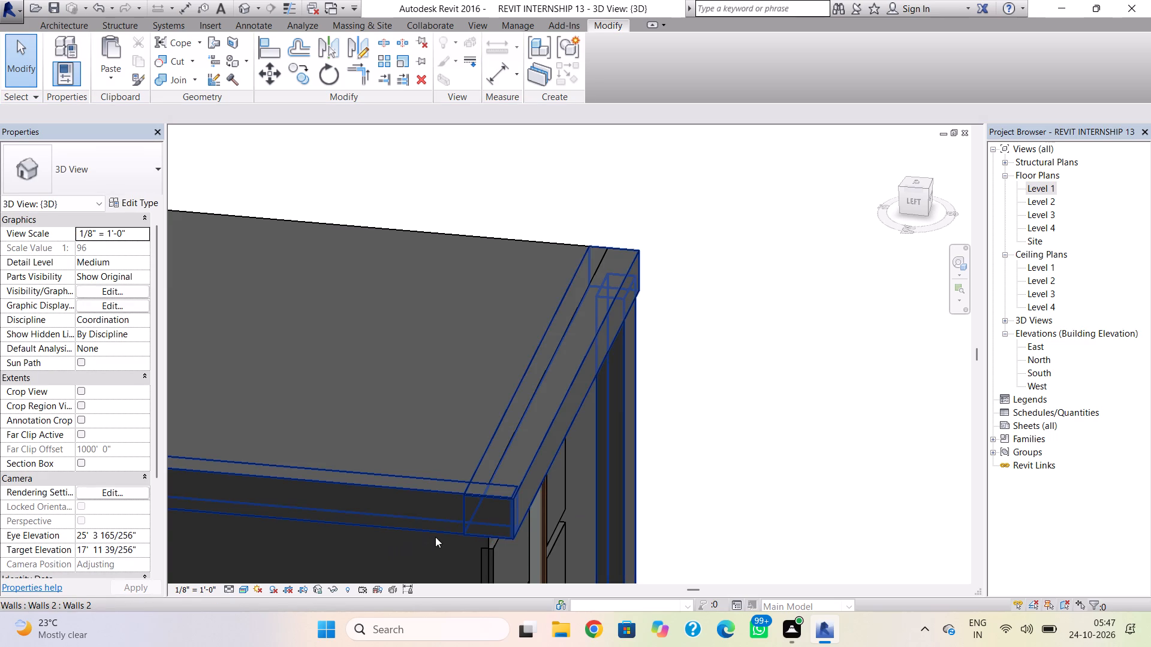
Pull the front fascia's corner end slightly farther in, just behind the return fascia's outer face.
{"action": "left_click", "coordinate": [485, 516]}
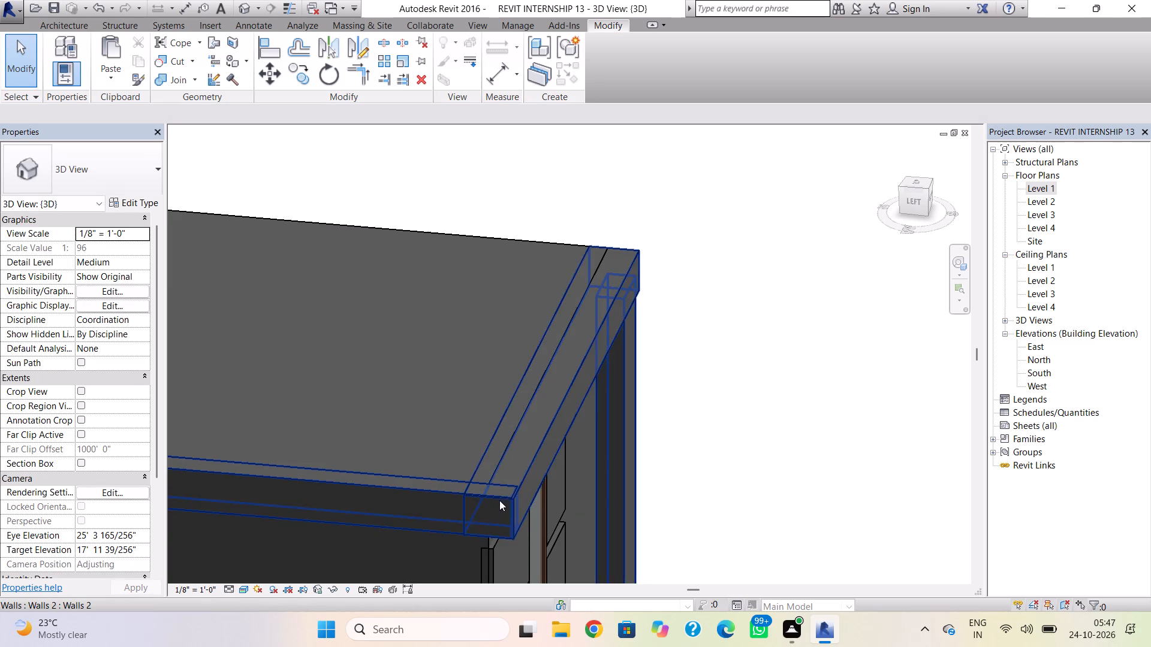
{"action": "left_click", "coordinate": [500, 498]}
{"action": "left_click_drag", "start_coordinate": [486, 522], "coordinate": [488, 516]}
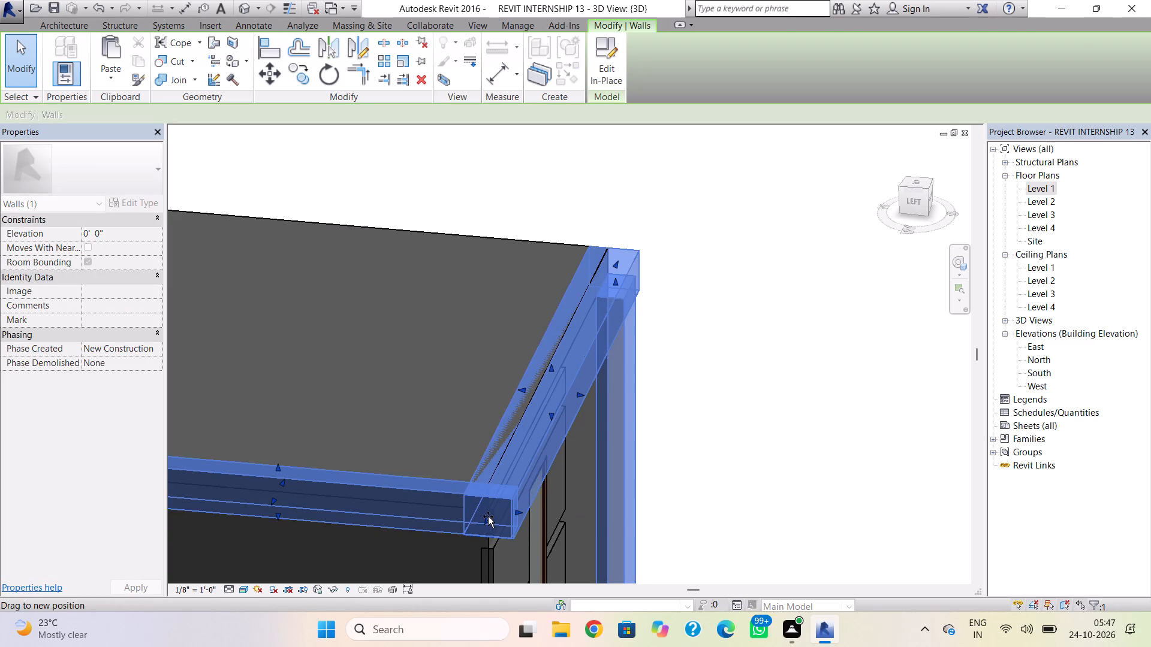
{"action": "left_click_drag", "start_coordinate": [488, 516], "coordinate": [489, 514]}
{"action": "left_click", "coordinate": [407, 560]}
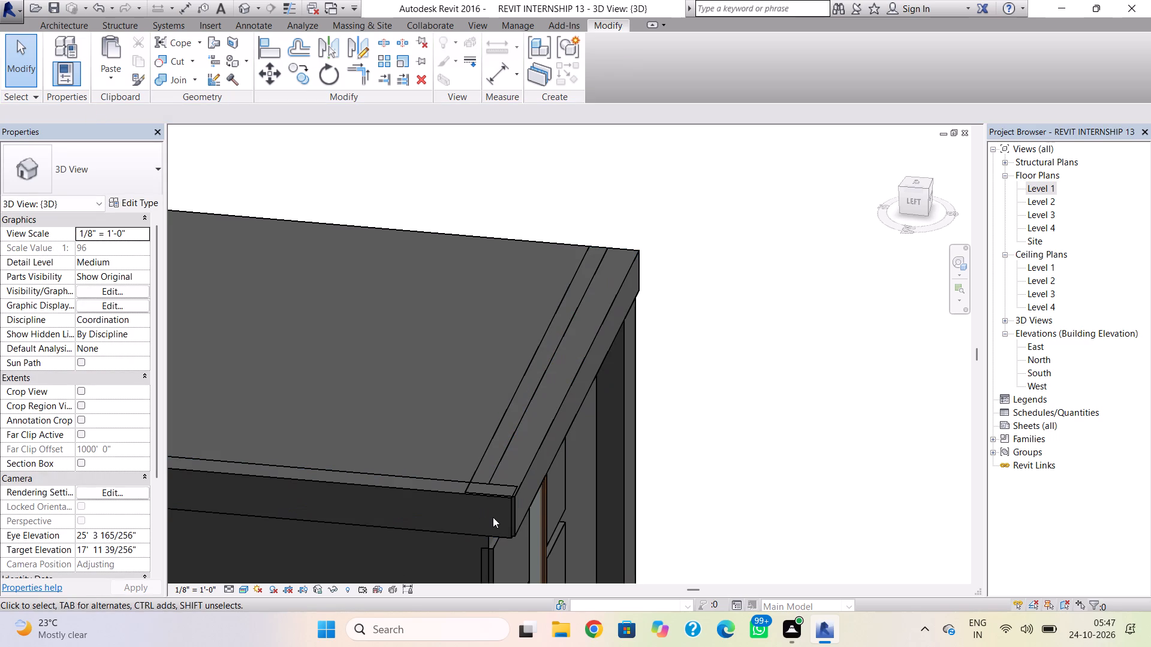
Extend the front fascia's corner end back out, slightly past the return fascia's outer face.
{"action": "scroll", "coordinate": [502, 502], "scroll_direction": "up", "scroll_amount": 3}
{"action": "scroll", "coordinate": [524, 475], "scroll_direction": "down", "scroll_amount": 1}
{"action": "middle_click_drag", "start_coordinate": [525, 475], "coordinate": [481, 266]}
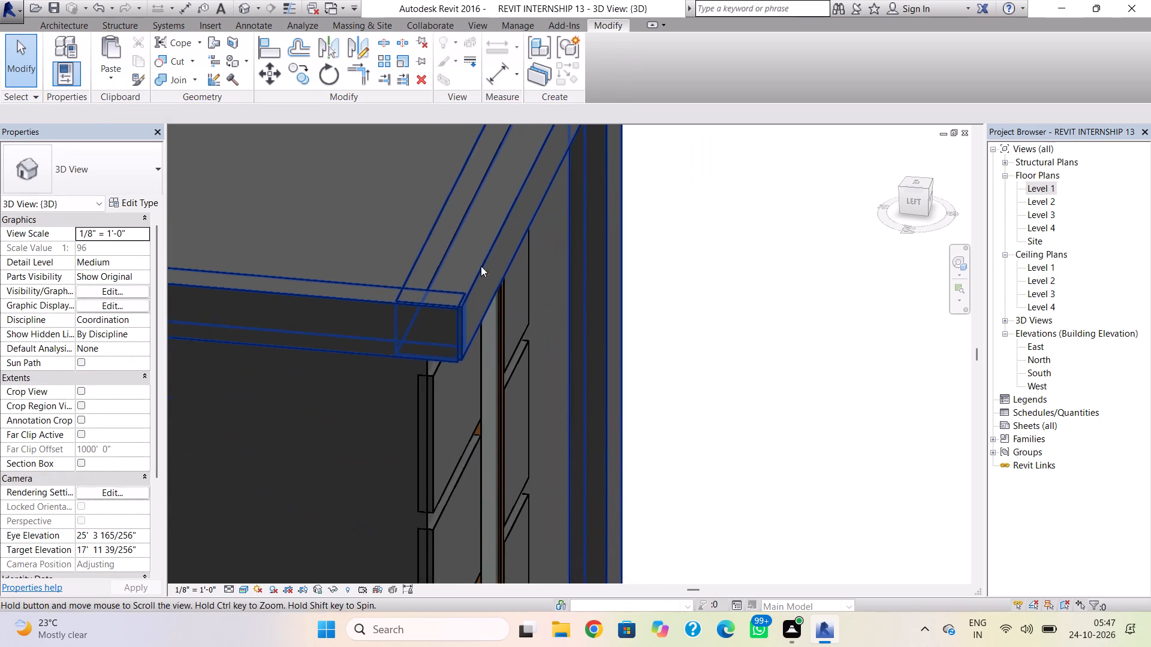
{"action": "middle_click_drag", "start_coordinate": [481, 266], "coordinate": [468, 284]}
{"action": "right_click_drag", "start_coordinate": [513, 318], "coordinate": [475, 323], "text": "shift"}
{"action": "left_click", "coordinate": [394, 383]}
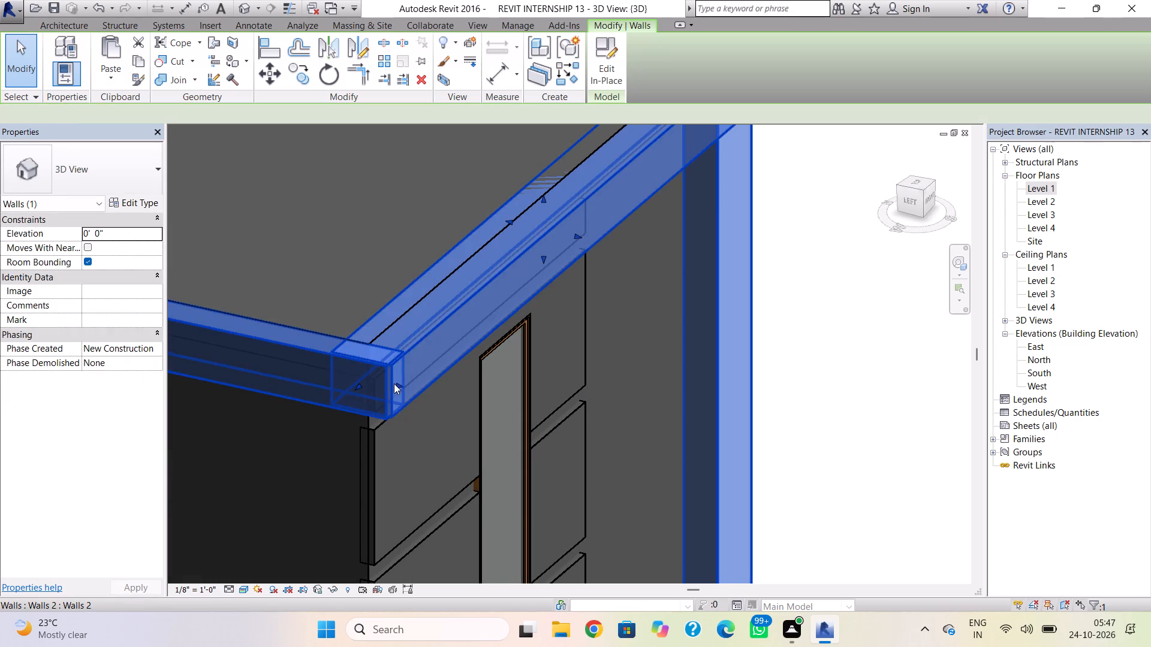
{"action": "scroll", "coordinate": [370, 388], "scroll_direction": "up", "scroll_amount": 4}
{"action": "left_click_drag", "start_coordinate": [354, 383], "coordinate": [351, 387]}
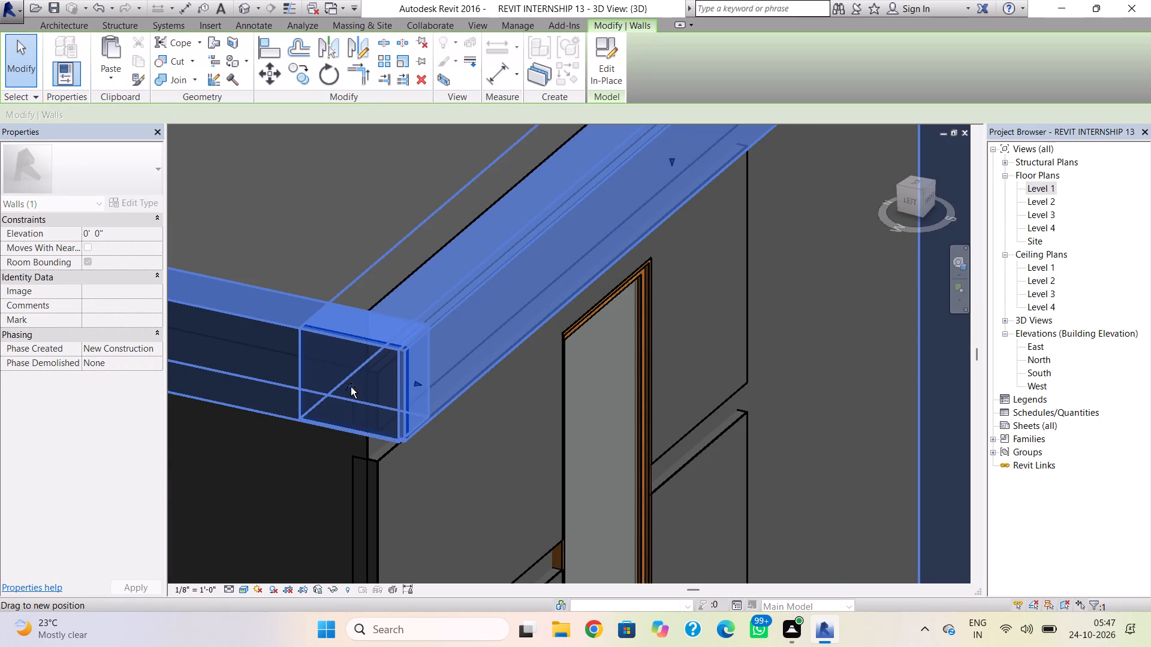
{"action": "left_click_drag", "start_coordinate": [351, 387], "coordinate": [351, 389]}
{"action": "left_click", "coordinate": [302, 442]}
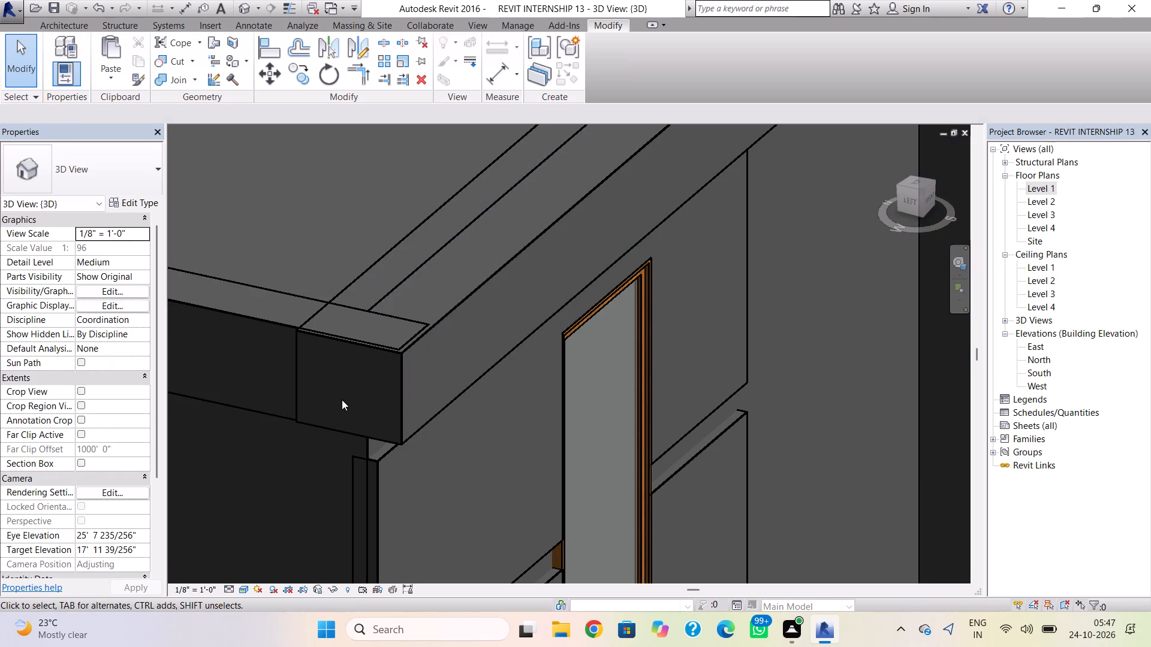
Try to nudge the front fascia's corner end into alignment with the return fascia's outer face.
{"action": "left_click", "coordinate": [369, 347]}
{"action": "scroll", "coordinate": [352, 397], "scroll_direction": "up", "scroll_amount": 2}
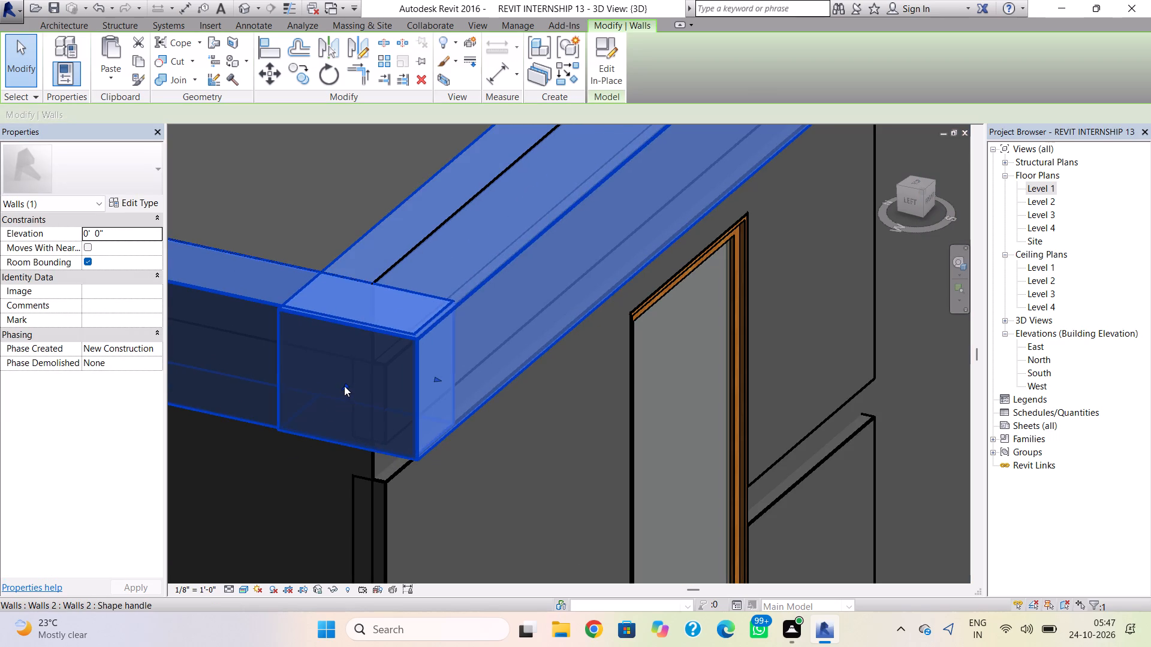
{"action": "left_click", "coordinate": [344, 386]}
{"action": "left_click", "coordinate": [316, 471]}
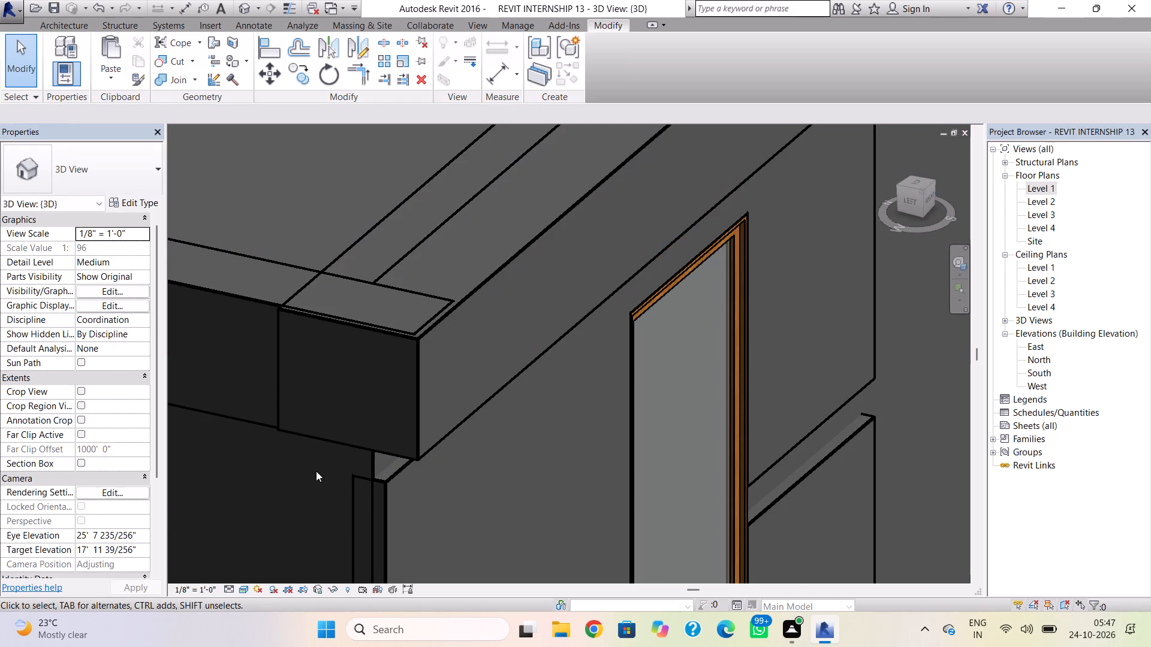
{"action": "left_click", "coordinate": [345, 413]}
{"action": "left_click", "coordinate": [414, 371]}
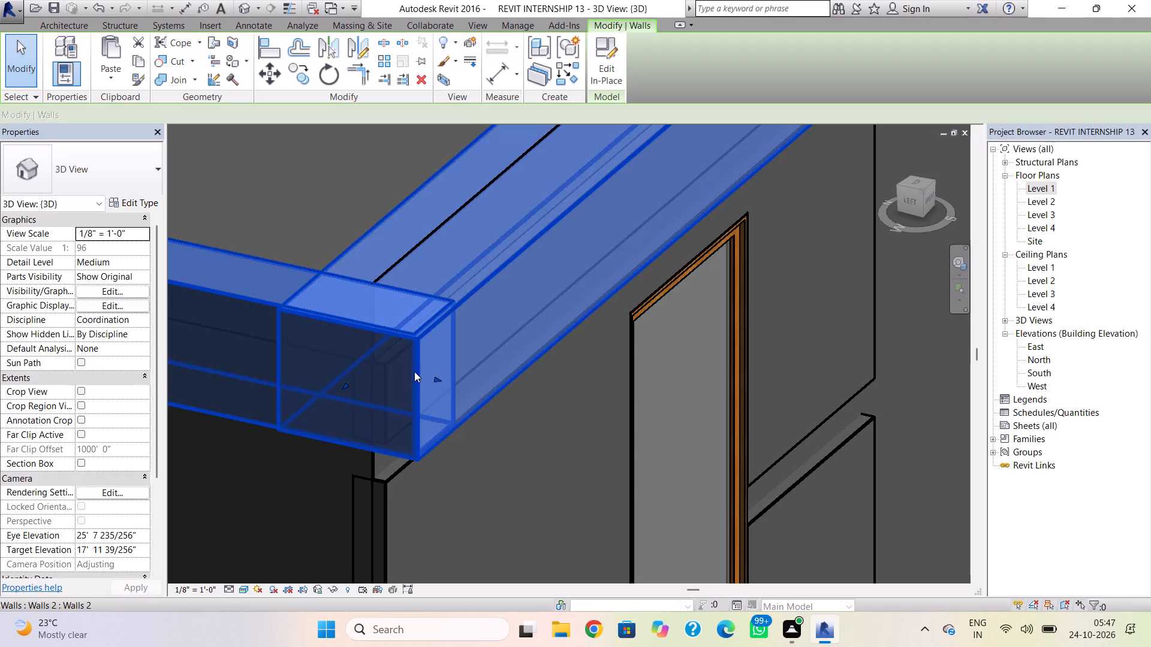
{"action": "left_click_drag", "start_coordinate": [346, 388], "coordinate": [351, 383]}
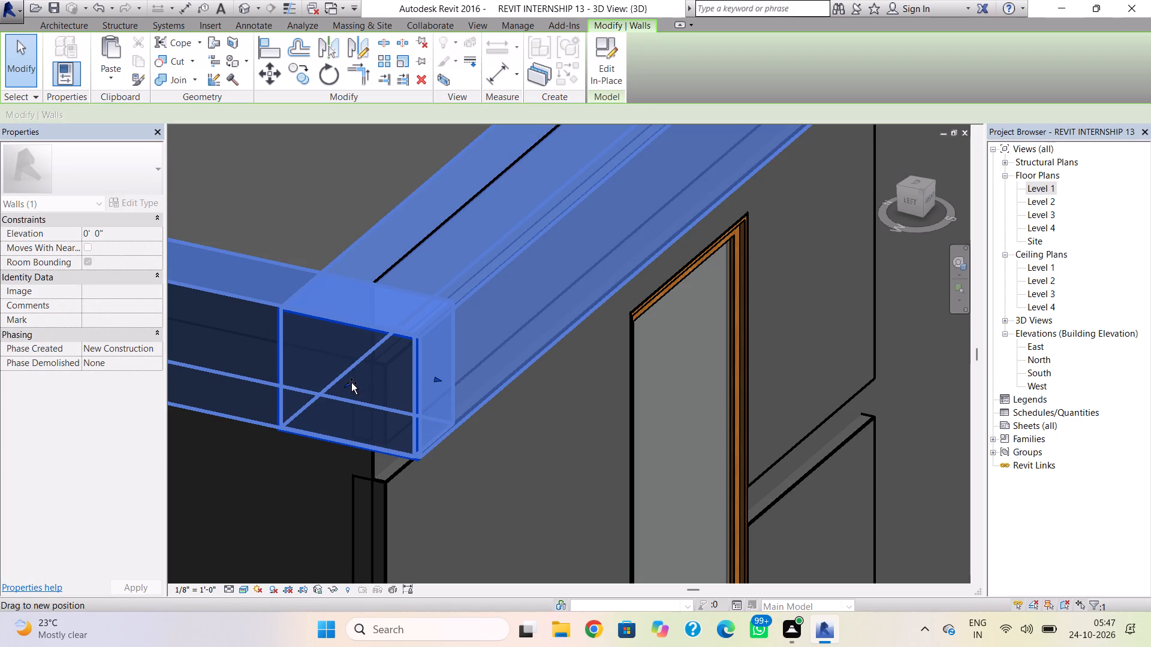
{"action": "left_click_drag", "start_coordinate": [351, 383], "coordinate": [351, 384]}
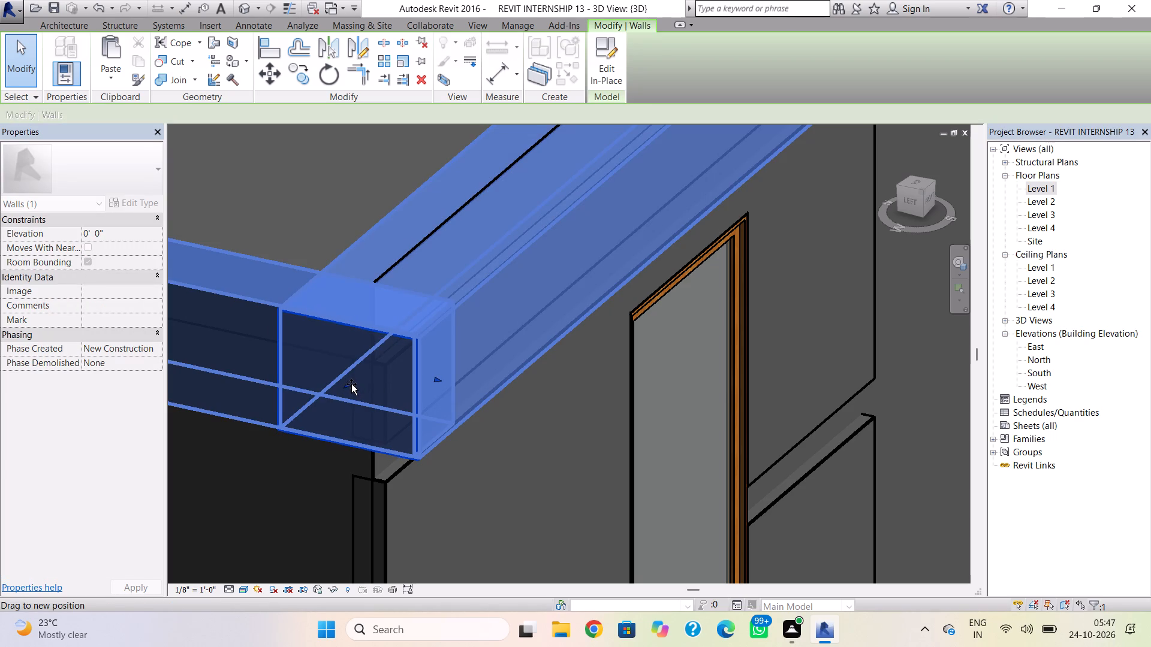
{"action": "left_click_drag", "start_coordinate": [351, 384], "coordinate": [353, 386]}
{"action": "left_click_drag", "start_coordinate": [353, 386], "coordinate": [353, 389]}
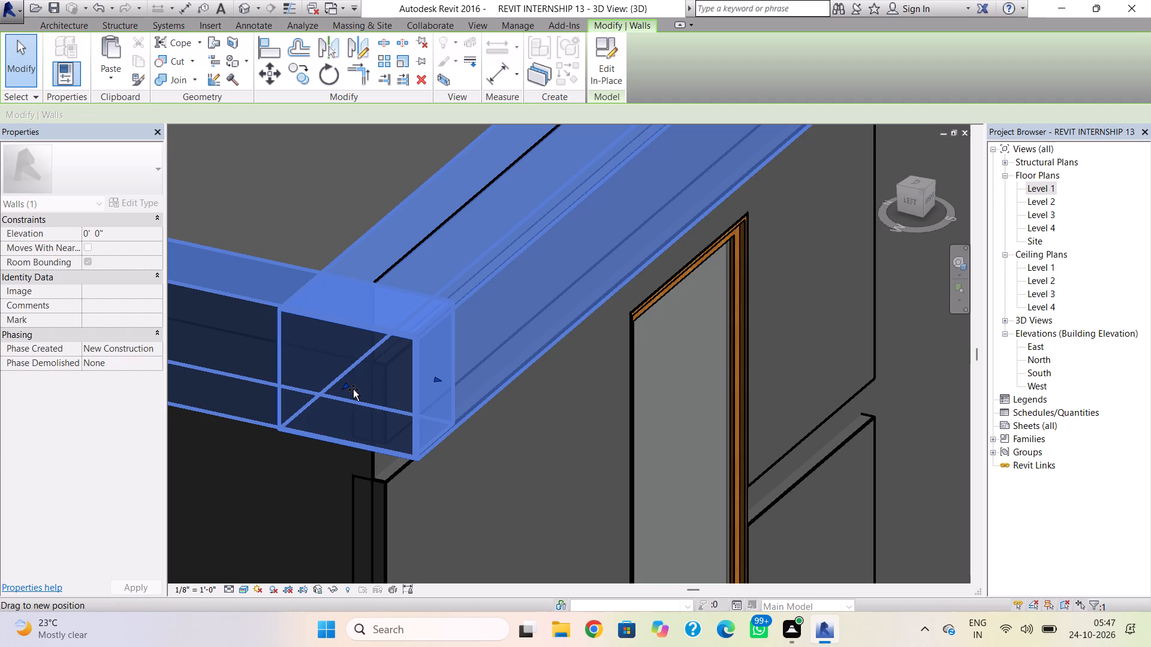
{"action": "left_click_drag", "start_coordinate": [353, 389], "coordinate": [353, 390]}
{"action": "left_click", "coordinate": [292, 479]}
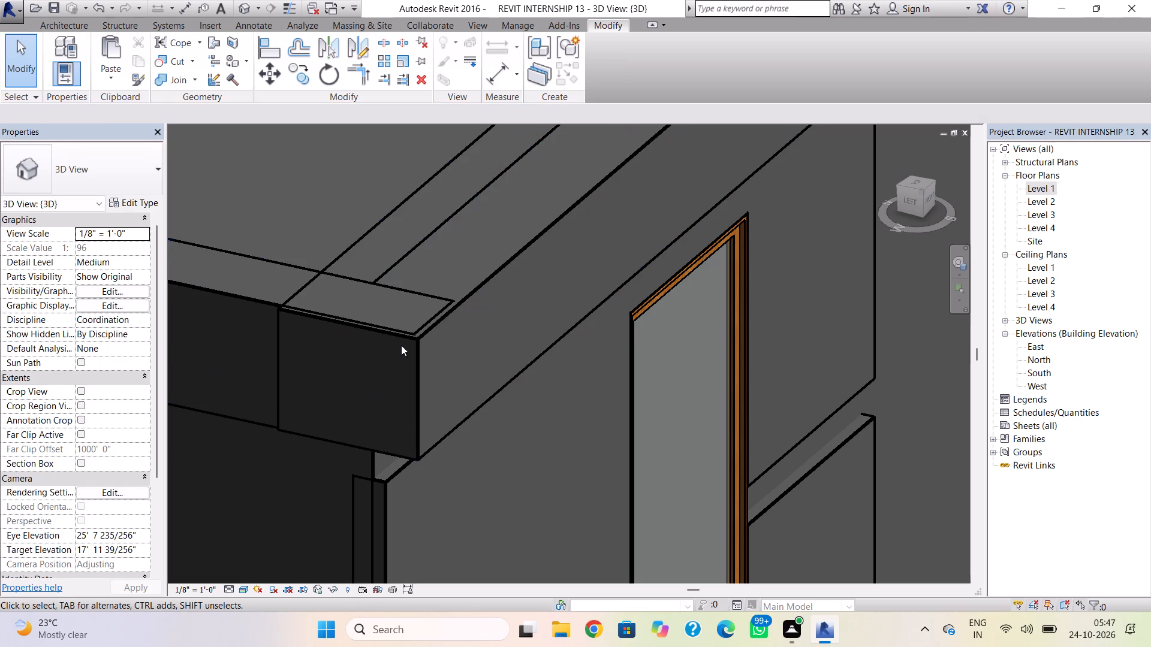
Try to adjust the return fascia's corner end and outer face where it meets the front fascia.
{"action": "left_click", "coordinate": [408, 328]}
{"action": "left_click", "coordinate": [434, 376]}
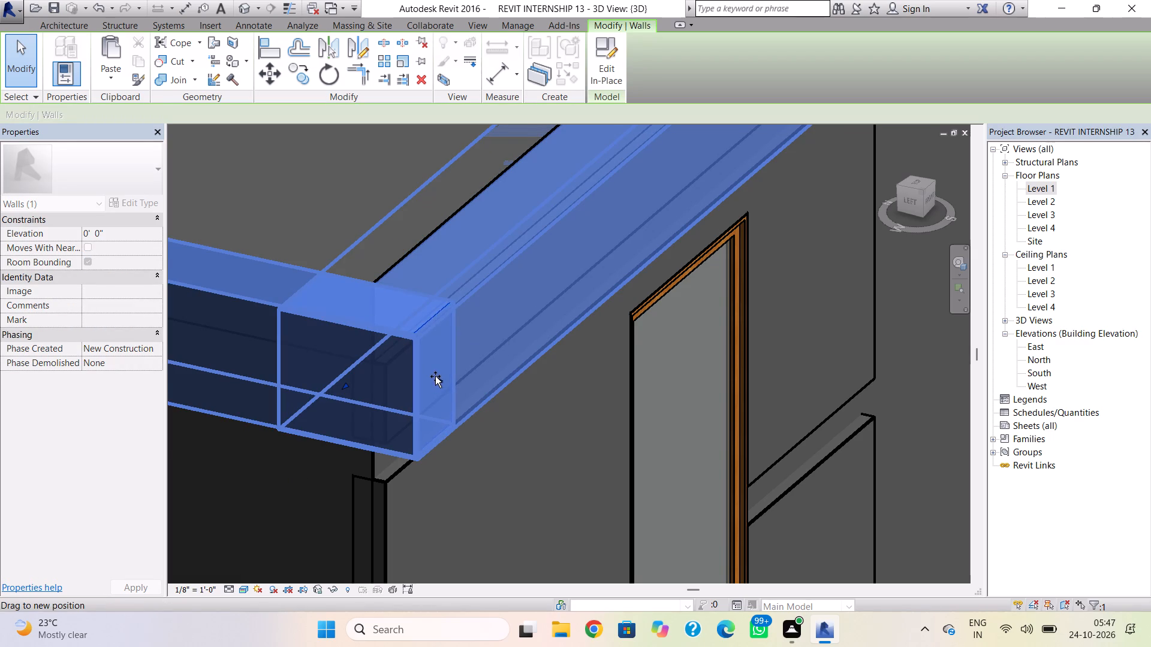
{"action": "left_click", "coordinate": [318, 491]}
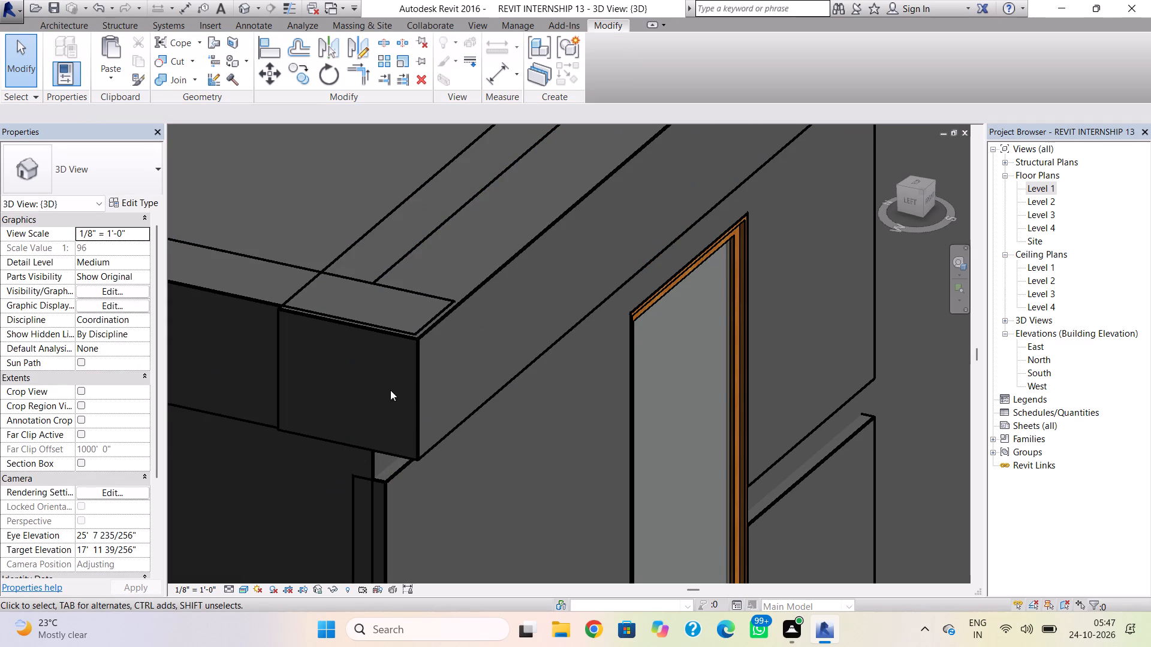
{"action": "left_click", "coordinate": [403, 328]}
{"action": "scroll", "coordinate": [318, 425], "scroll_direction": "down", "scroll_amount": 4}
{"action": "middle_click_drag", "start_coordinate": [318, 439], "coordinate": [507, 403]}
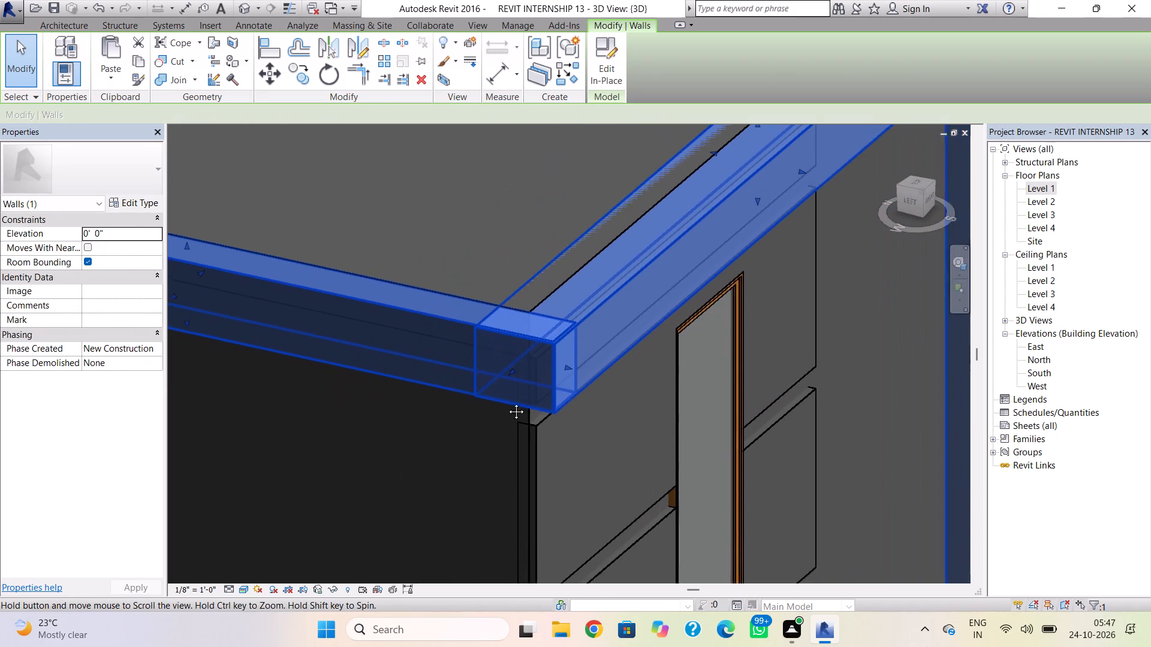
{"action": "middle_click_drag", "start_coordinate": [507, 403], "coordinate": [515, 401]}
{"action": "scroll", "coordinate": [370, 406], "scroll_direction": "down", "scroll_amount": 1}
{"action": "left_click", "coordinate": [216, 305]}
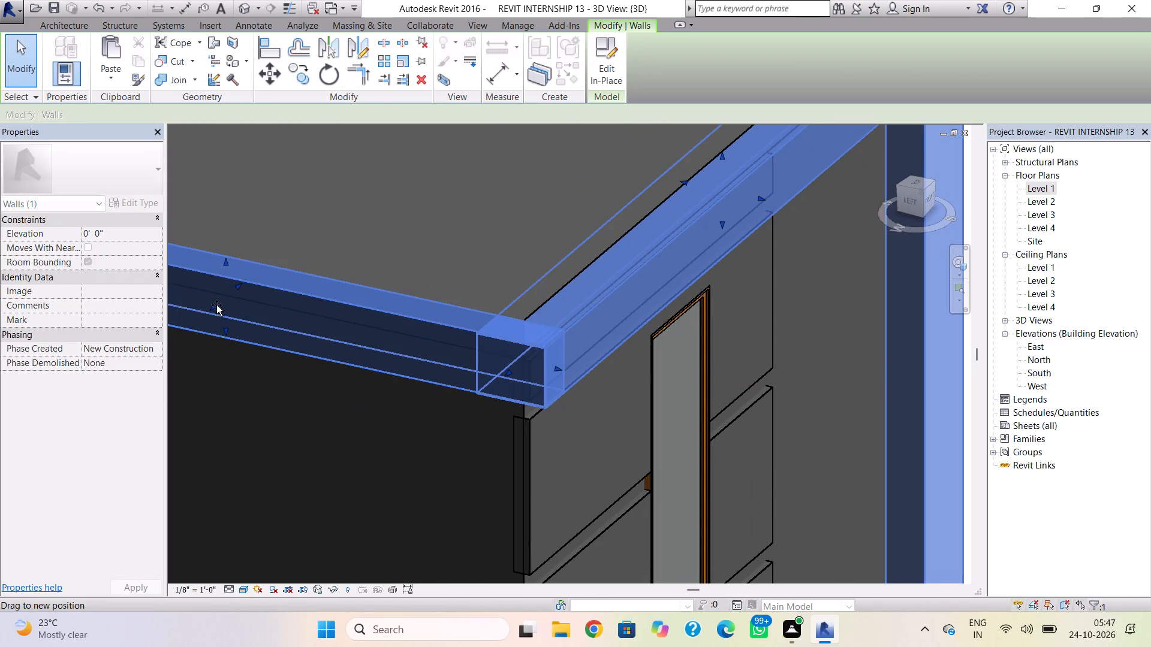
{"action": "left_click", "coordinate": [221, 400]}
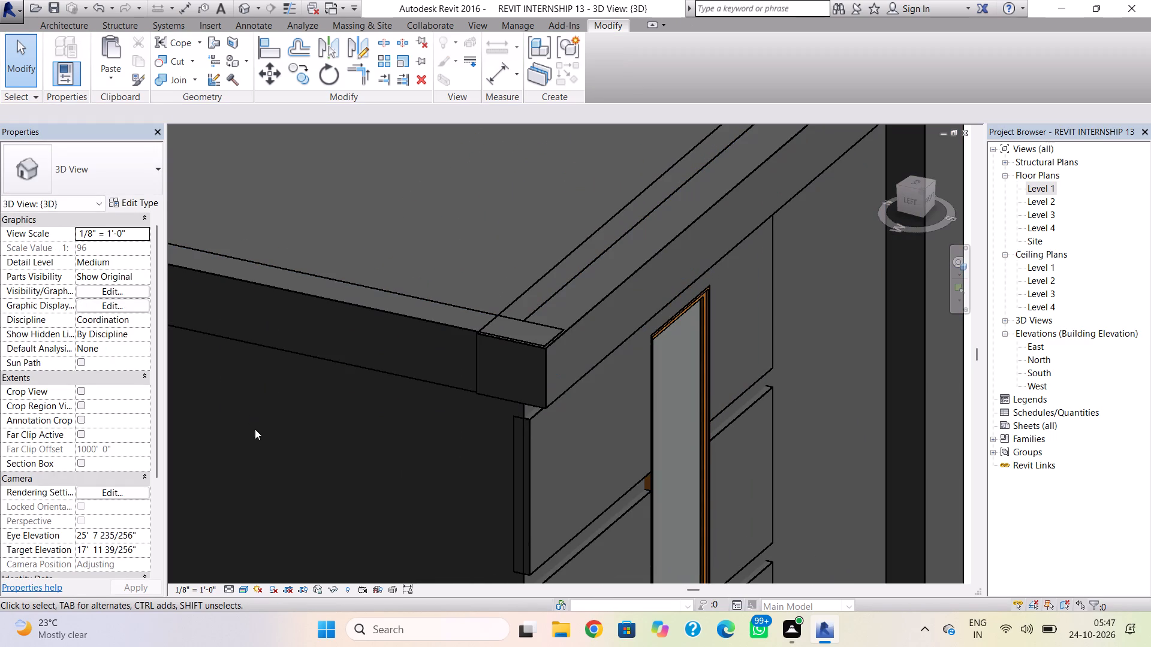
Narrow the front fascia by pulling its inner face outward until it is flush with the roof slab's edge.
{"action": "left_click", "coordinate": [531, 309]}
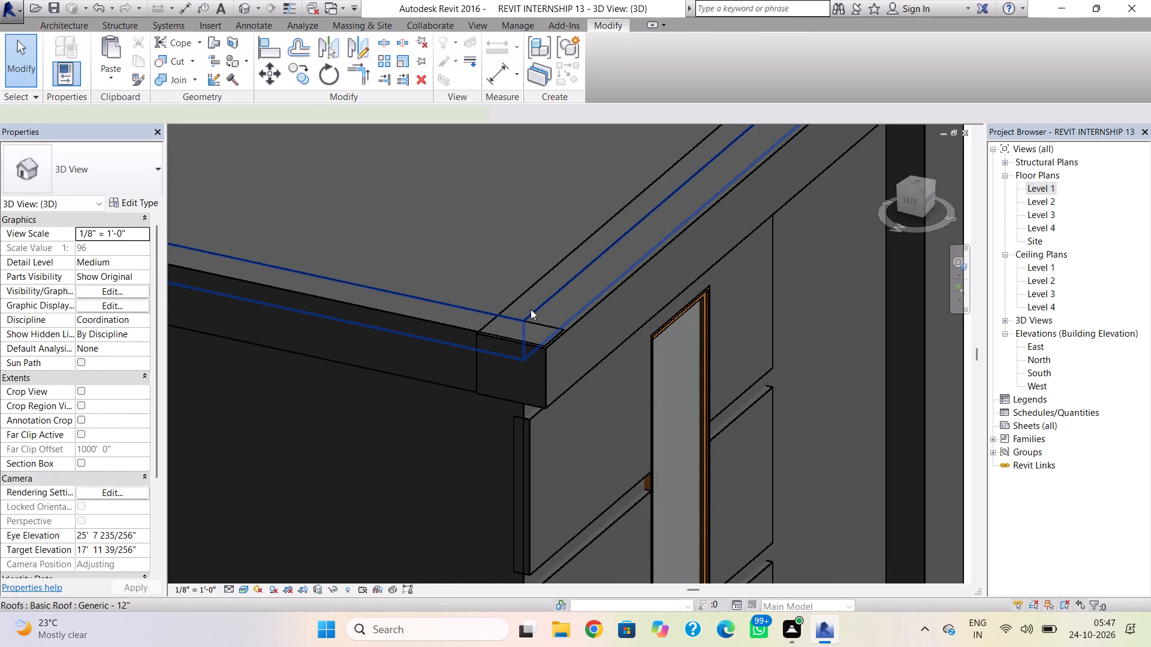
{"action": "left_click", "coordinate": [523, 348]}
{"action": "middle_click_drag", "start_coordinate": [366, 451], "coordinate": [366, 483]}
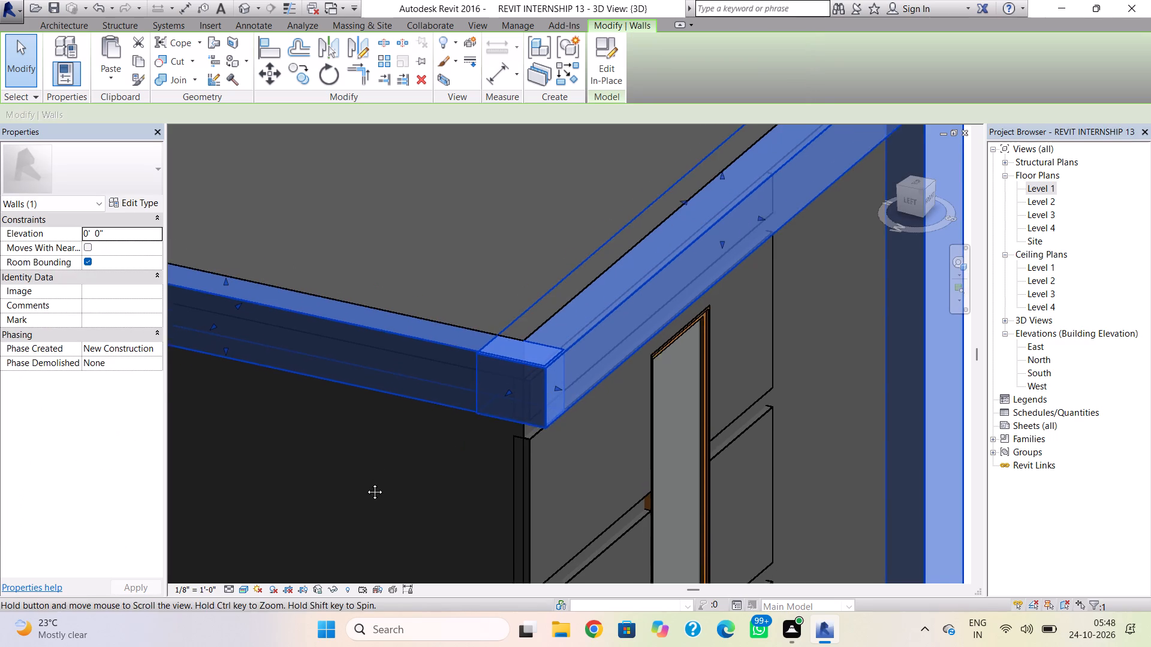
{"action": "middle_click_drag", "start_coordinate": [366, 483], "coordinate": [362, 516]}
{"action": "right_click_drag", "start_coordinate": [381, 481], "coordinate": [418, 524]}
{"action": "right_click_drag", "start_coordinate": [382, 498], "coordinate": [448, 524], "text": "shift"}
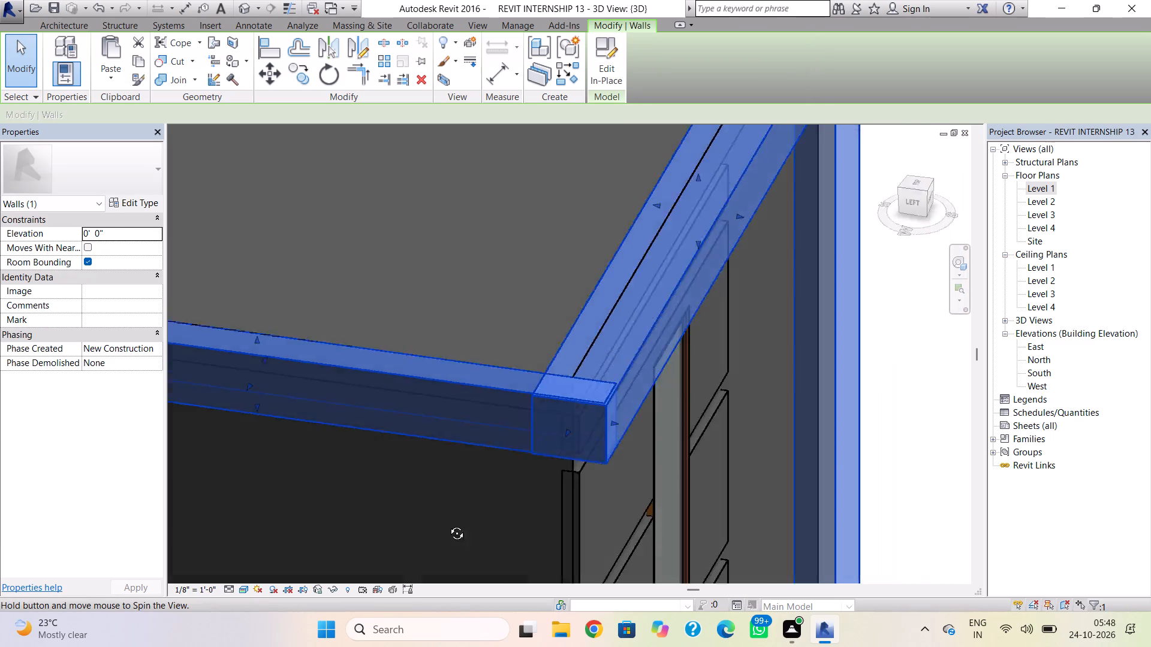
{"action": "right_click_drag", "start_coordinate": [448, 524], "coordinate": [445, 581], "text": "shift"}
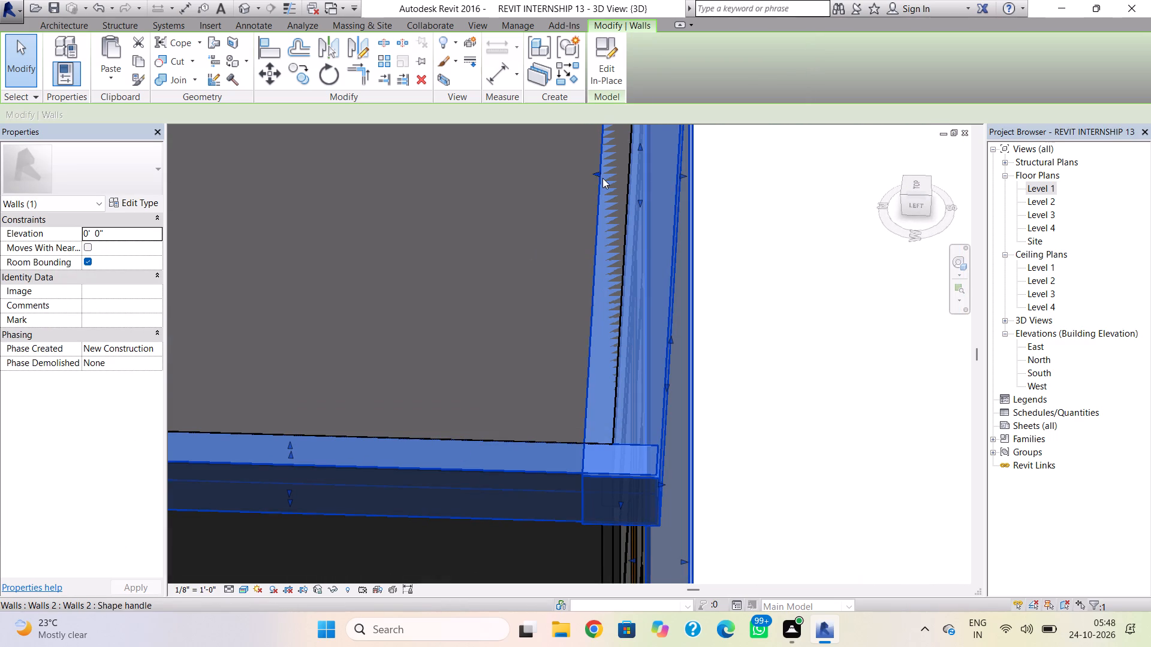
{"action": "left_click_drag", "start_coordinate": [596, 168], "coordinate": [622, 173]}
{"action": "left_click", "coordinate": [439, 529]}
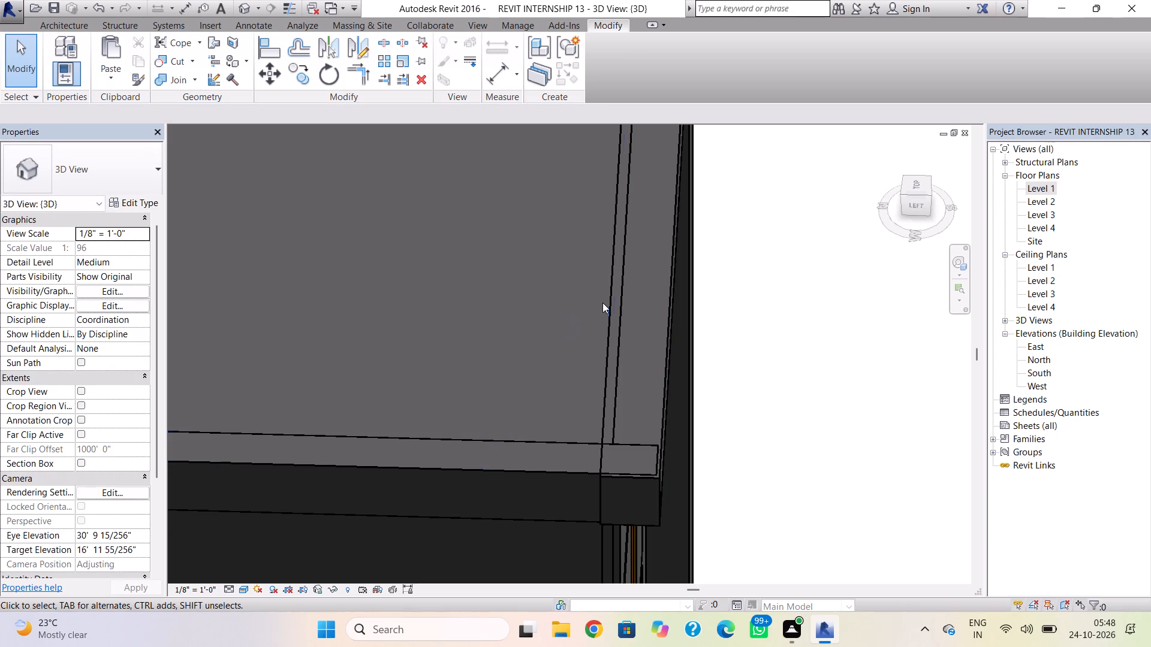
{"action": "left_click", "coordinate": [604, 303]}
{"action": "left_click_drag", "start_coordinate": [614, 171], "coordinate": [625, 173]}
{"action": "left_click", "coordinate": [494, 289]}
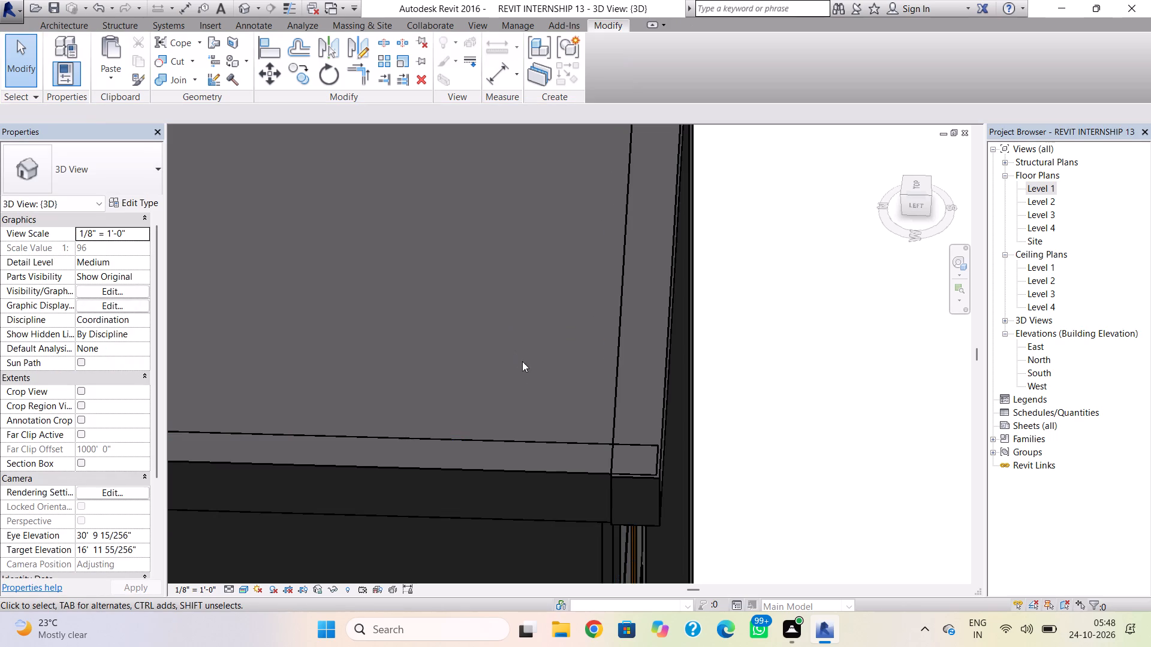
{"action": "right_click_drag", "start_coordinate": [722, 399], "coordinate": [584, 398], "text": "shift"}
{"action": "scroll", "coordinate": [517, 414], "scroll_direction": "down", "scroll_amount": 4}
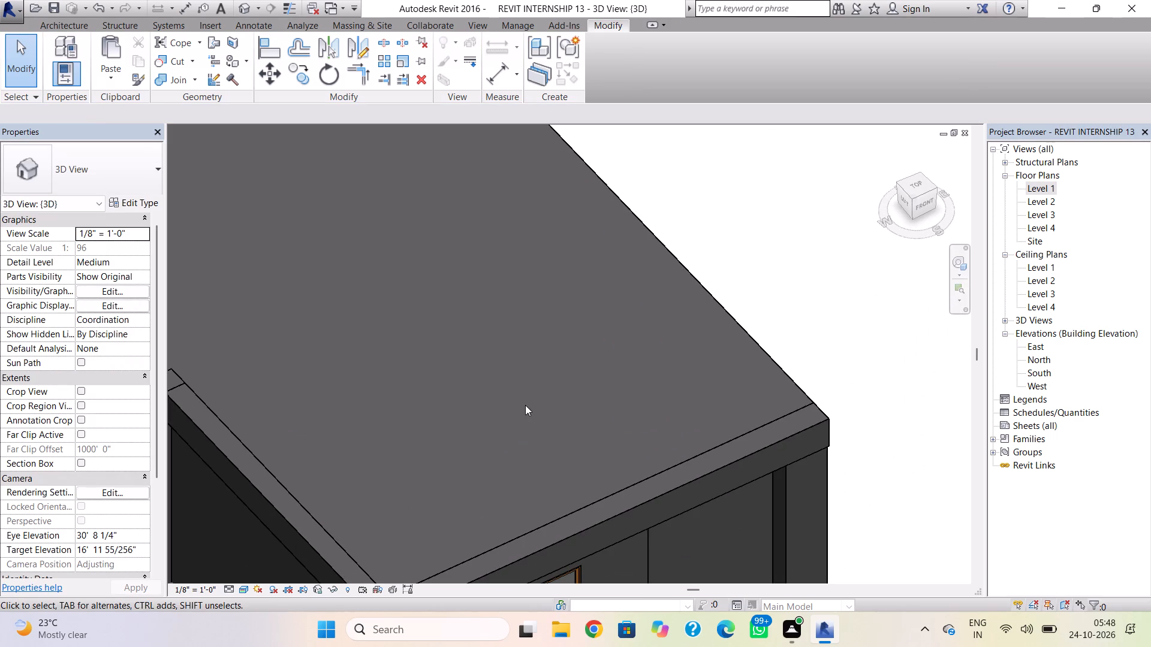
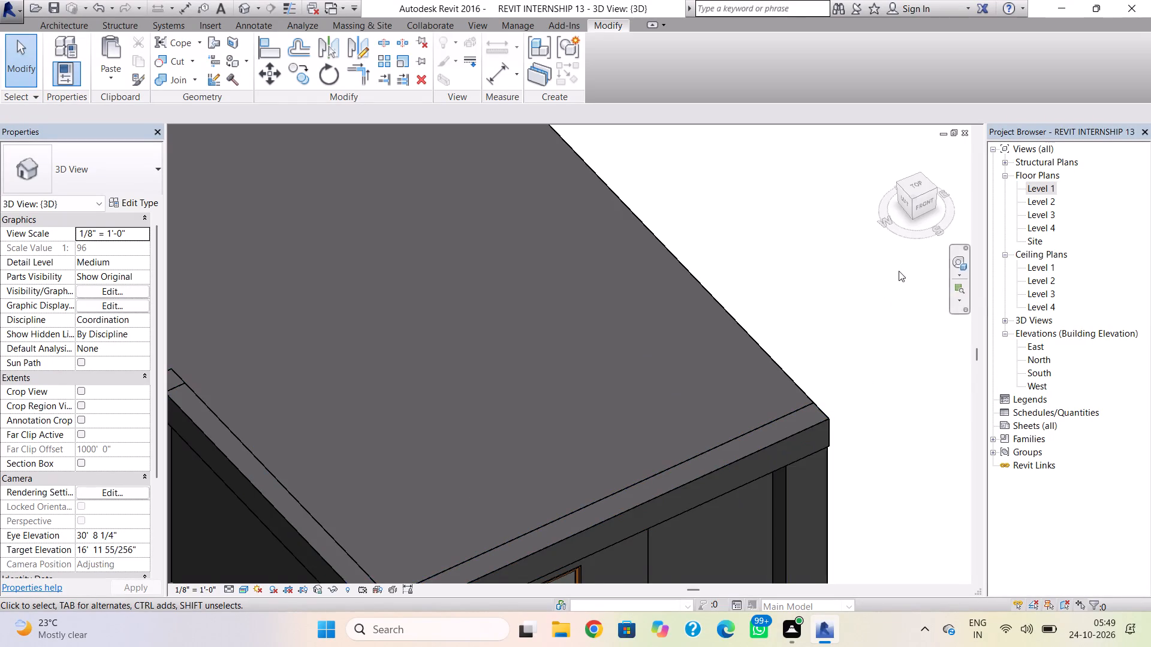
Examine the fascia joint at the front roof corner and how it meets the roof and walls around it.
{"action": "scroll", "coordinate": [827, 276], "scroll_direction": "down", "scroll_amount": 5}
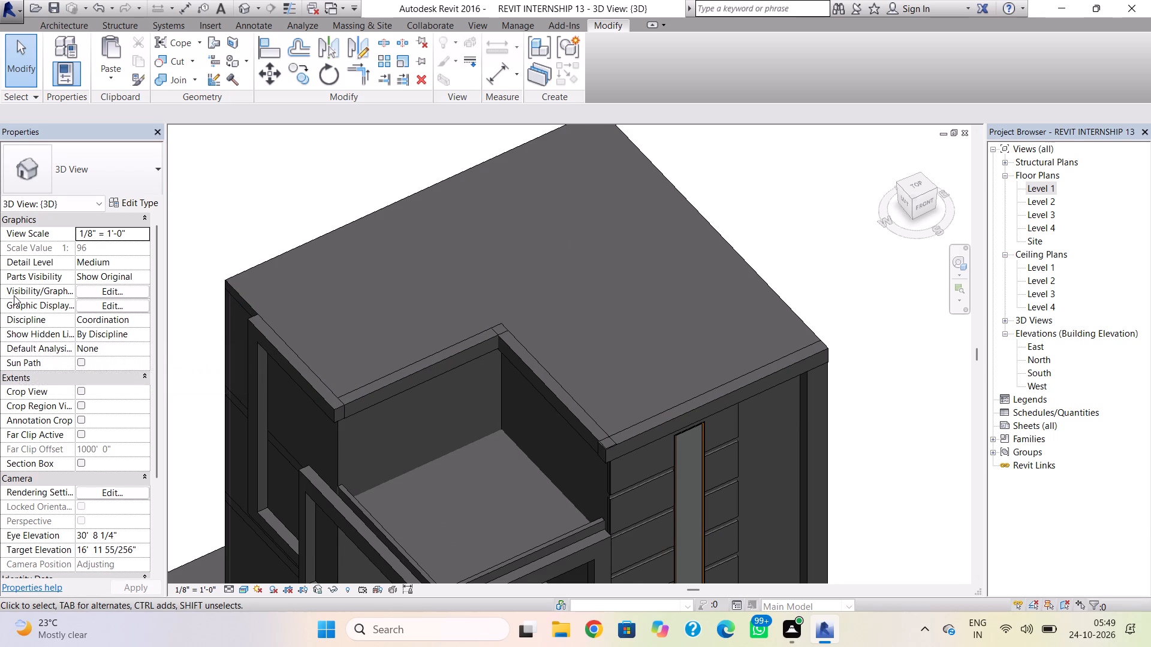
{"action": "scroll", "coordinate": [5, 286], "scroll_direction": "down", "scroll_amount": 2}
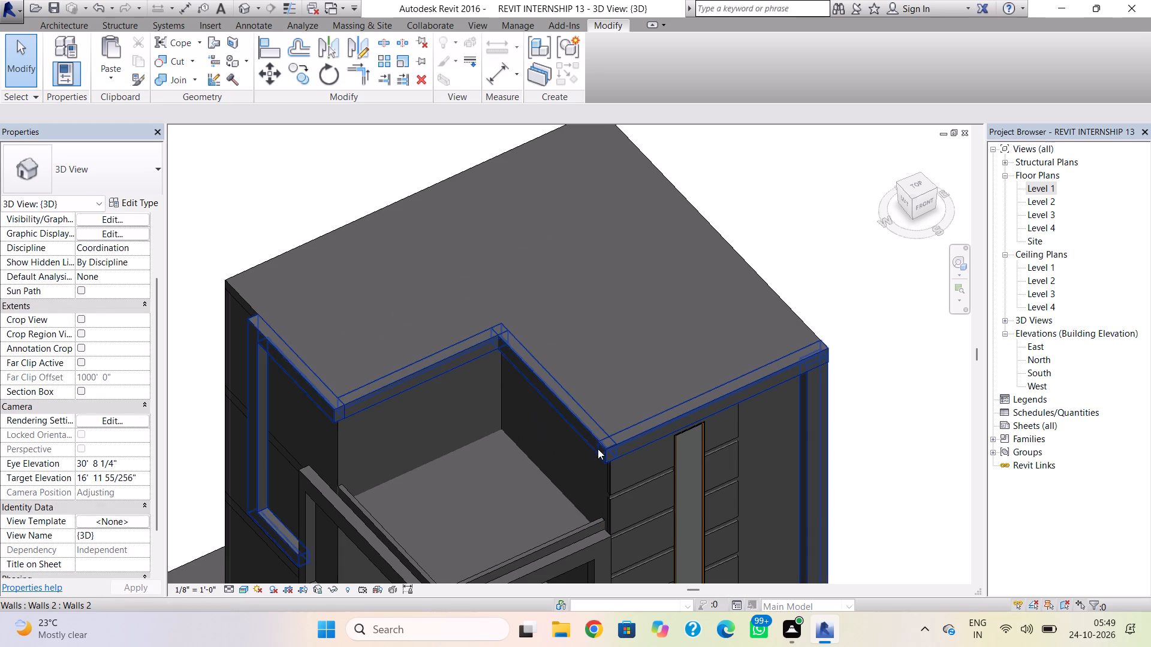
{"action": "scroll", "coordinate": [598, 450], "scroll_direction": "up", "scroll_amount": 4}
{"action": "right_click_drag", "start_coordinate": [564, 461], "coordinate": [587, 388], "text": "shift"}
{"action": "scroll", "coordinate": [628, 321], "scroll_direction": "up", "scroll_amount": 8}
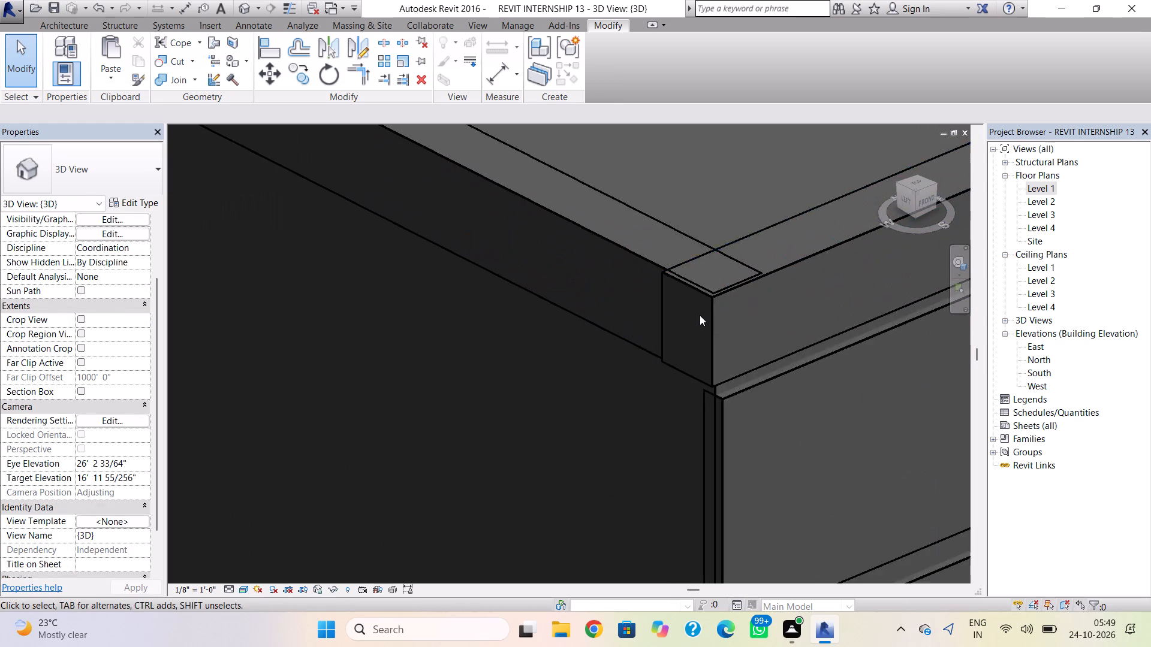
{"action": "scroll", "coordinate": [700, 315], "scroll_direction": "up", "scroll_amount": 3}
{"action": "left_click", "coordinate": [717, 294]}
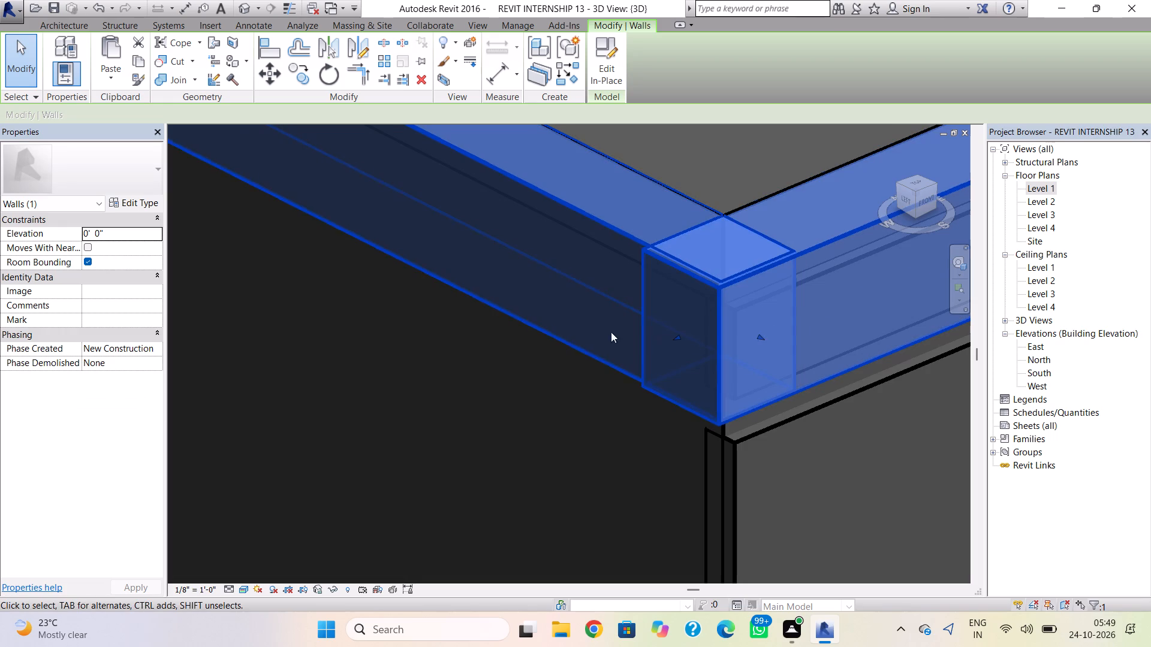
{"action": "scroll", "coordinate": [498, 353], "scroll_direction": "down", "scroll_amount": 1}
{"action": "middle_click_drag", "start_coordinate": [499, 370], "coordinate": [519, 433]}
{"action": "scroll", "coordinate": [521, 436], "scroll_direction": "down", "scroll_amount": 1}
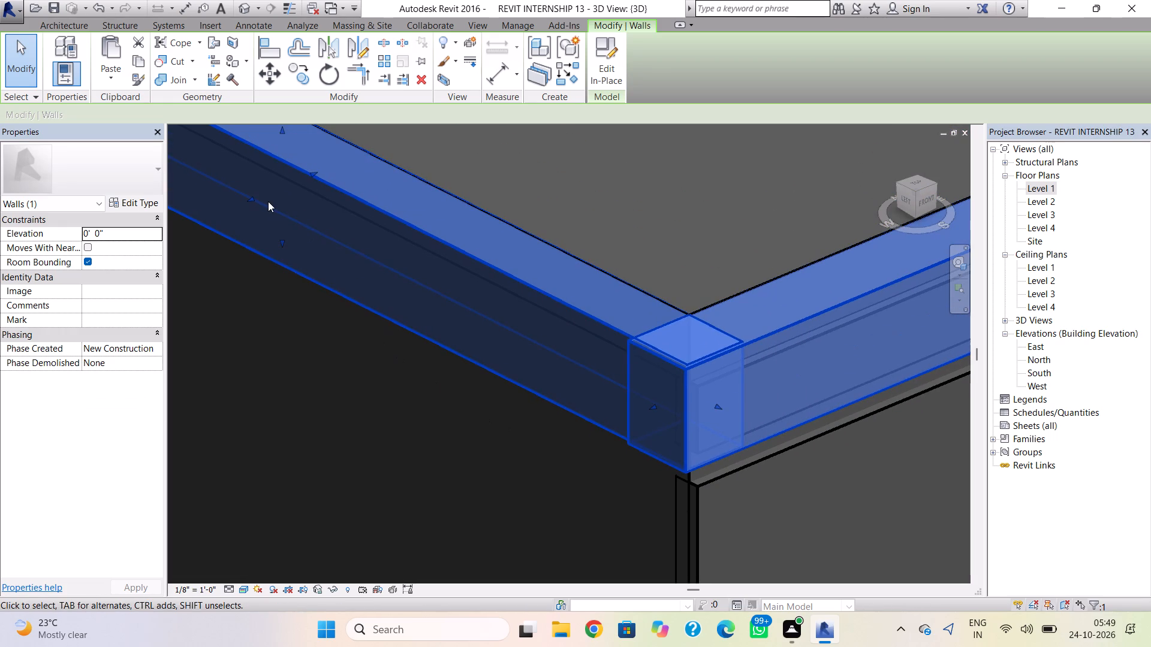
{"action": "left_click", "coordinate": [253, 199]}
{"action": "left_click", "coordinate": [282, 397]}
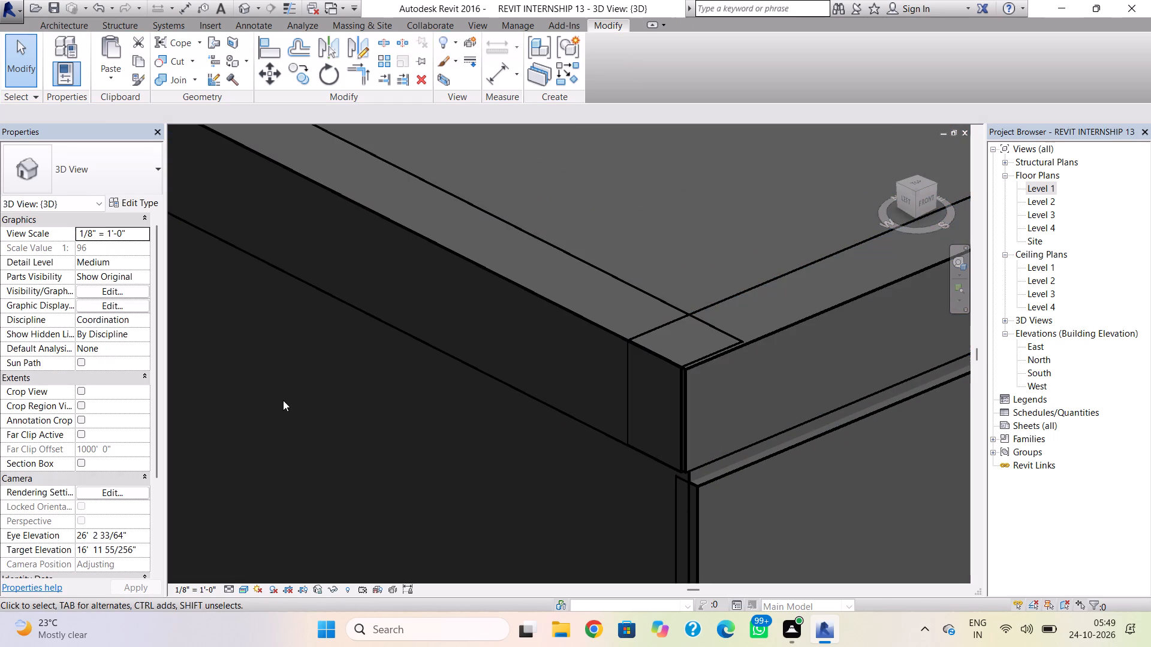
{"action": "scroll", "coordinate": [336, 472], "scroll_direction": "down", "scroll_amount": 4}
{"action": "scroll", "coordinate": [383, 494], "scroll_direction": "down", "scroll_amount": 5}
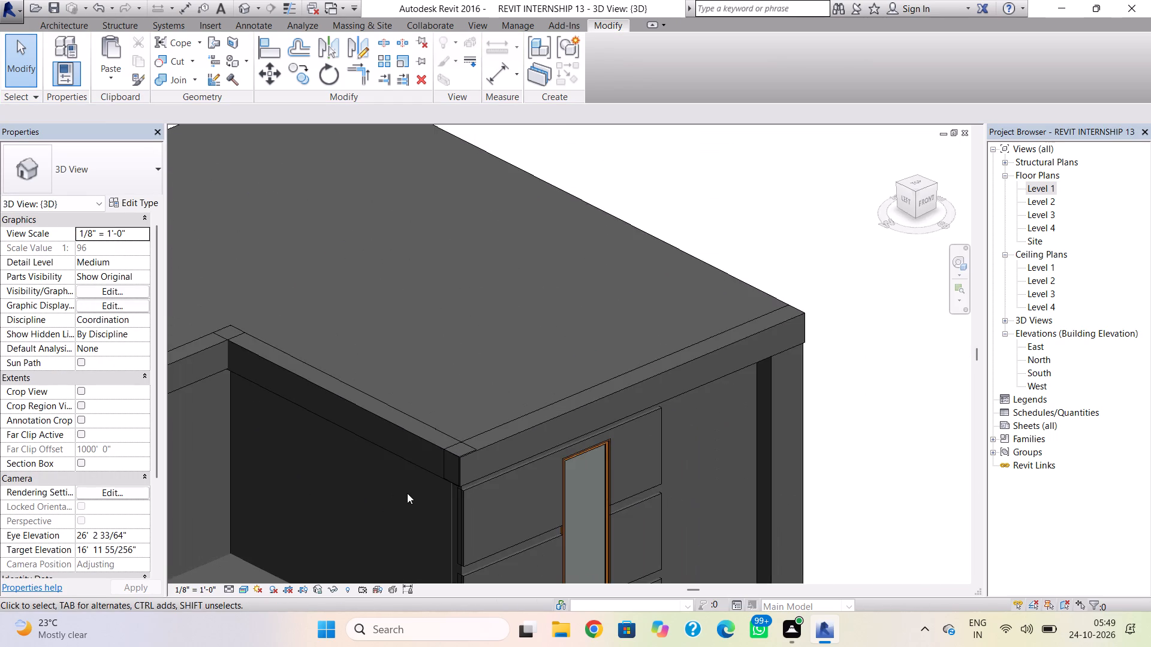
{"action": "scroll", "coordinate": [408, 493], "scroll_direction": "down", "scroll_amount": 2}
{"action": "middle_click_drag", "start_coordinate": [406, 485], "coordinate": [394, 340]}
{"action": "right_click_drag", "start_coordinate": [418, 412], "coordinate": [409, 398]}
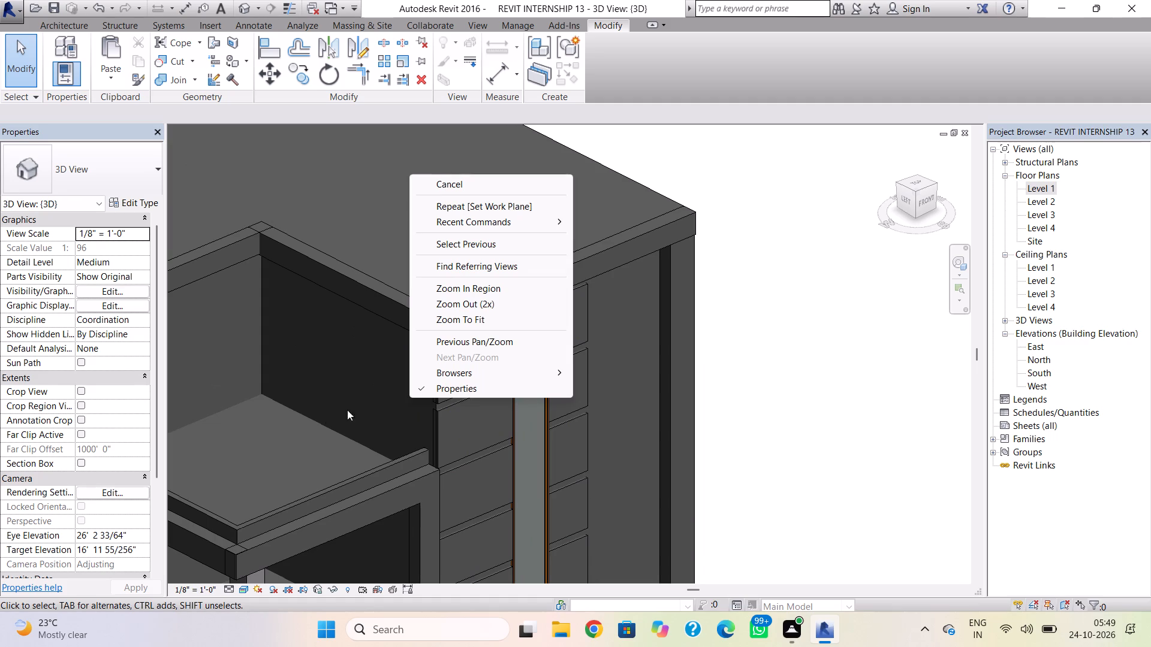
{"action": "key", "text": "Escape"}
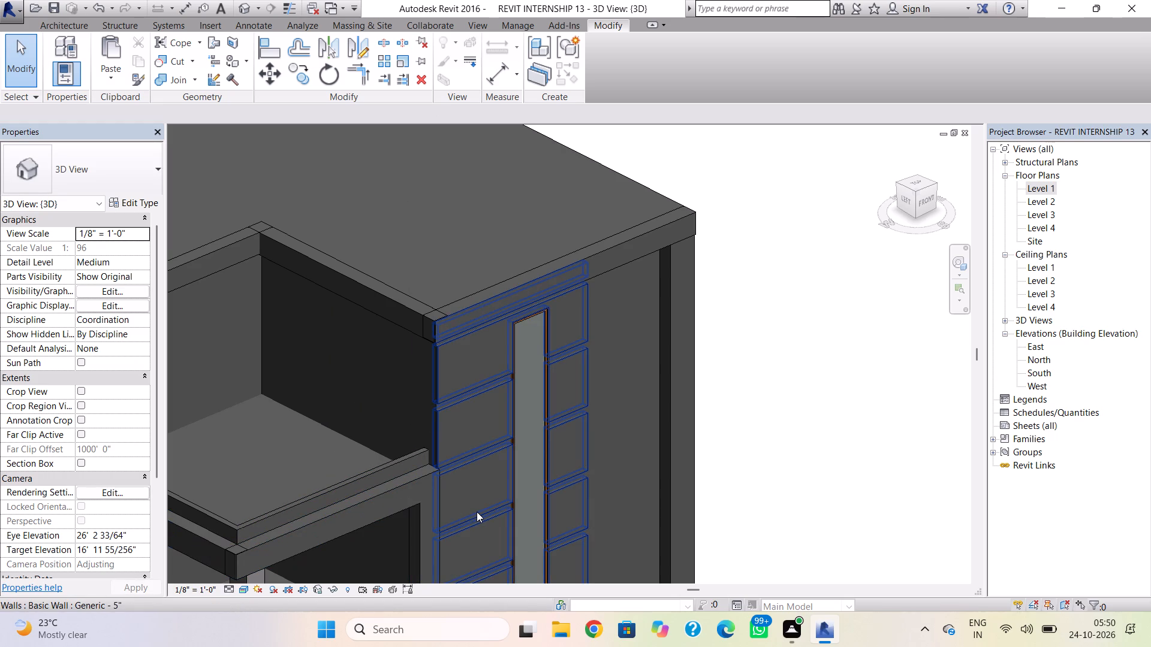
In the in-place façade trim, start a 1' deep extrusion and sketch a 1' high horizontal rectangle on the front wall beside the narrow window's block cladding.
{"action": "scroll", "coordinate": [584, 490], "scroll_direction": "down", "scroll_amount": 1}
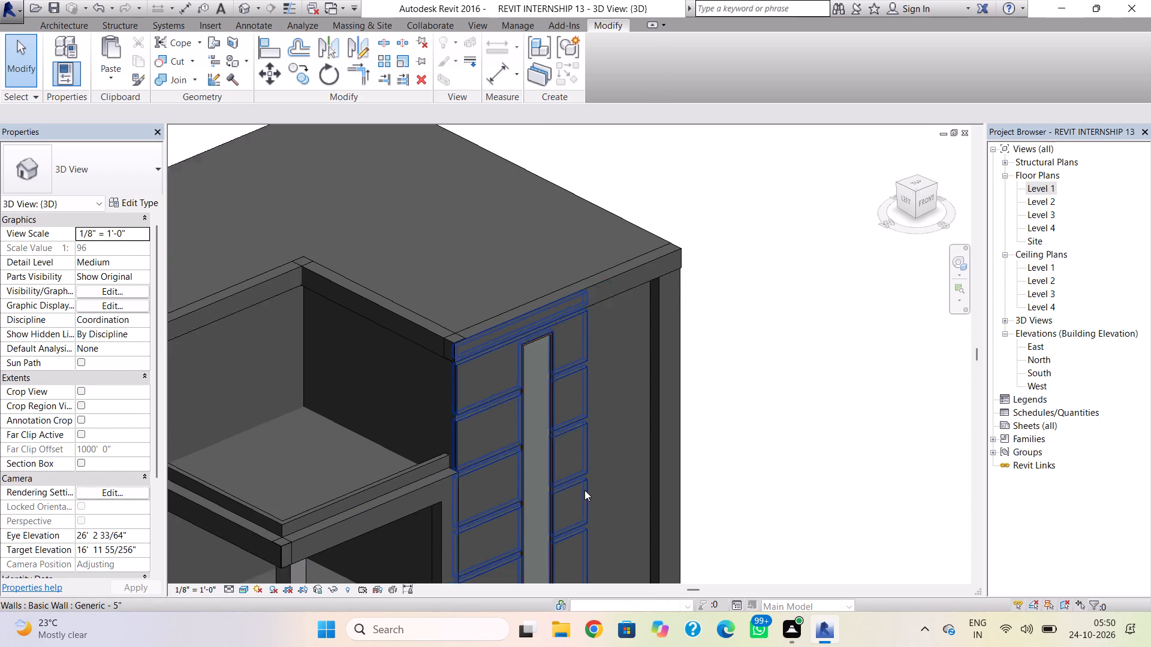
{"action": "scroll", "coordinate": [584, 490], "scroll_direction": "down", "scroll_amount": 2}
{"action": "middle_click_drag", "start_coordinate": [583, 467], "coordinate": [585, 370]}
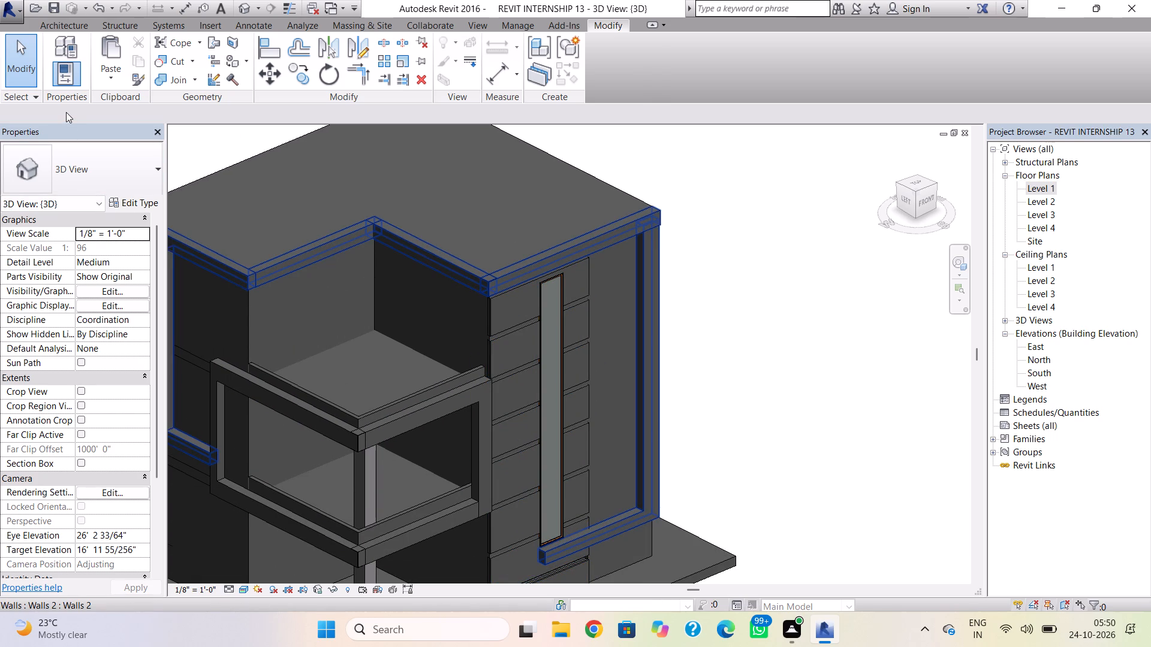
{"action": "double_click", "coordinate": [547, 262]}
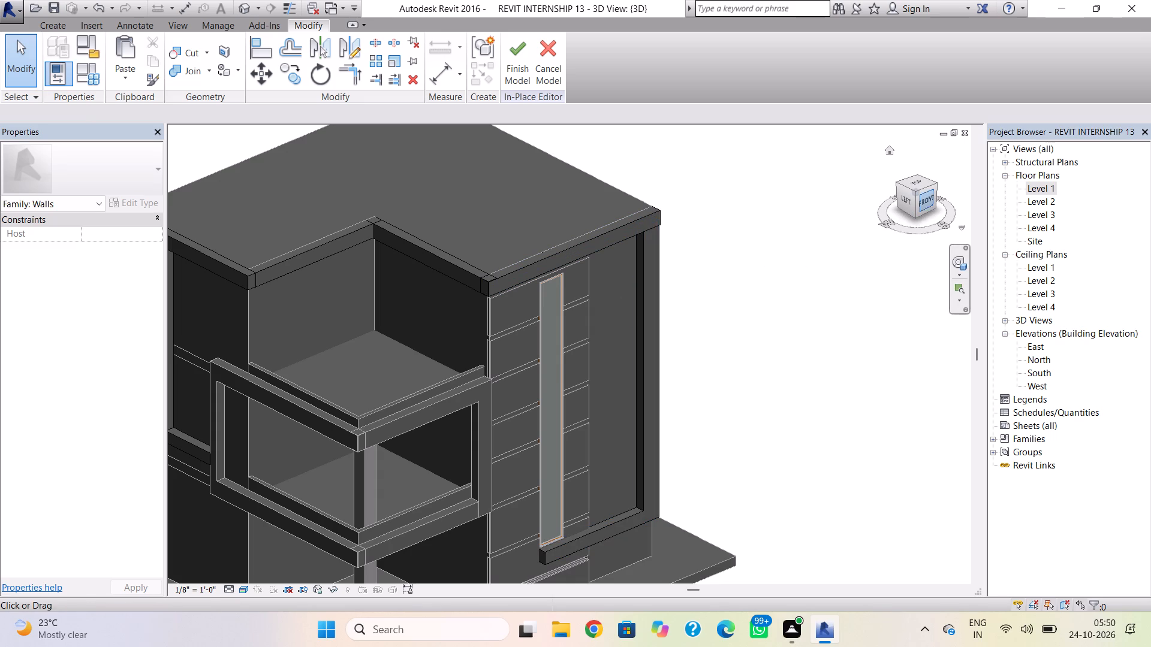
{"action": "left_click", "coordinate": [927, 203]}
{"action": "scroll", "coordinate": [516, 359], "scroll_direction": "up", "scroll_amount": 6}
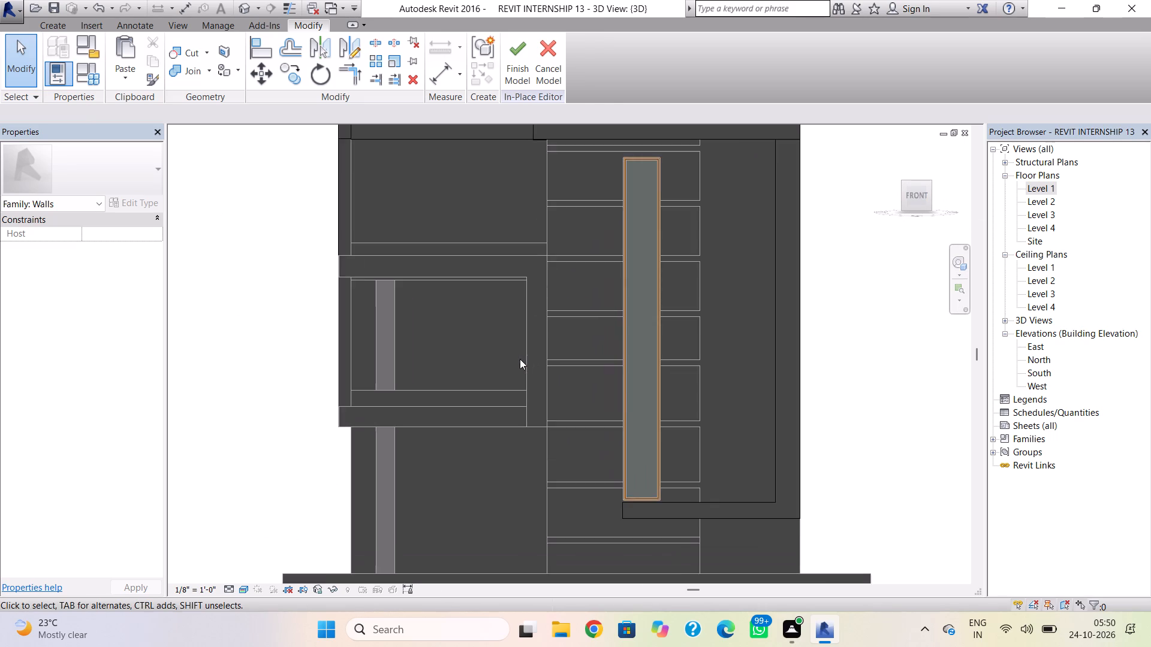
{"action": "middle_click_drag", "start_coordinate": [511, 365], "coordinate": [403, 426]}
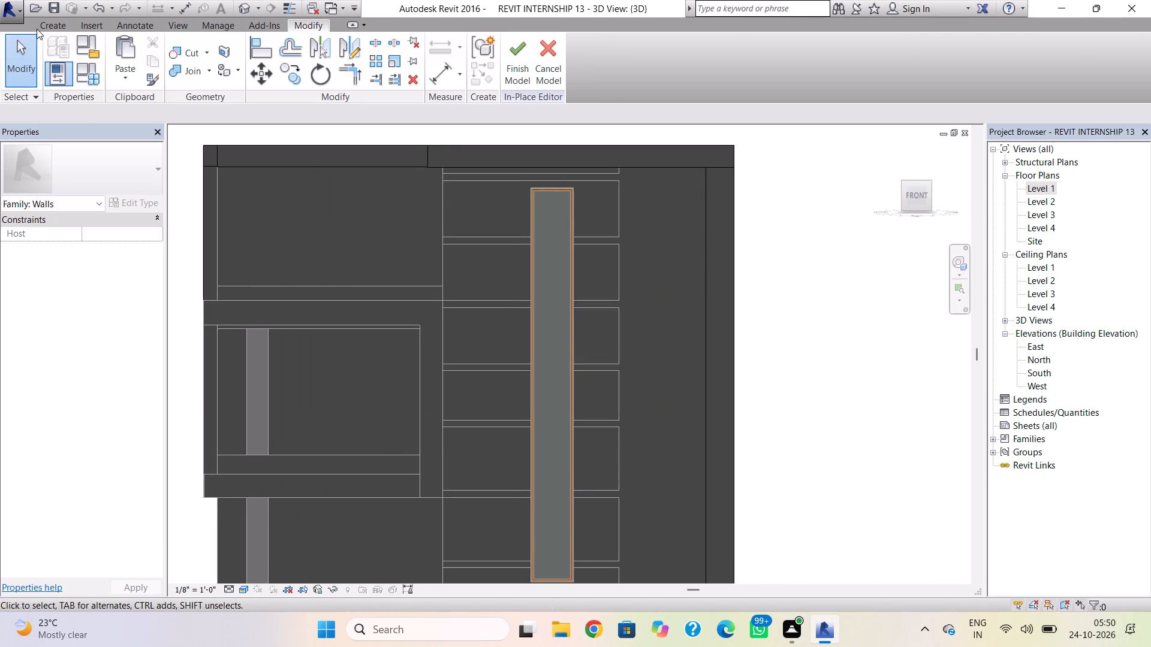
{"action": "left_click", "coordinate": [37, 29]}
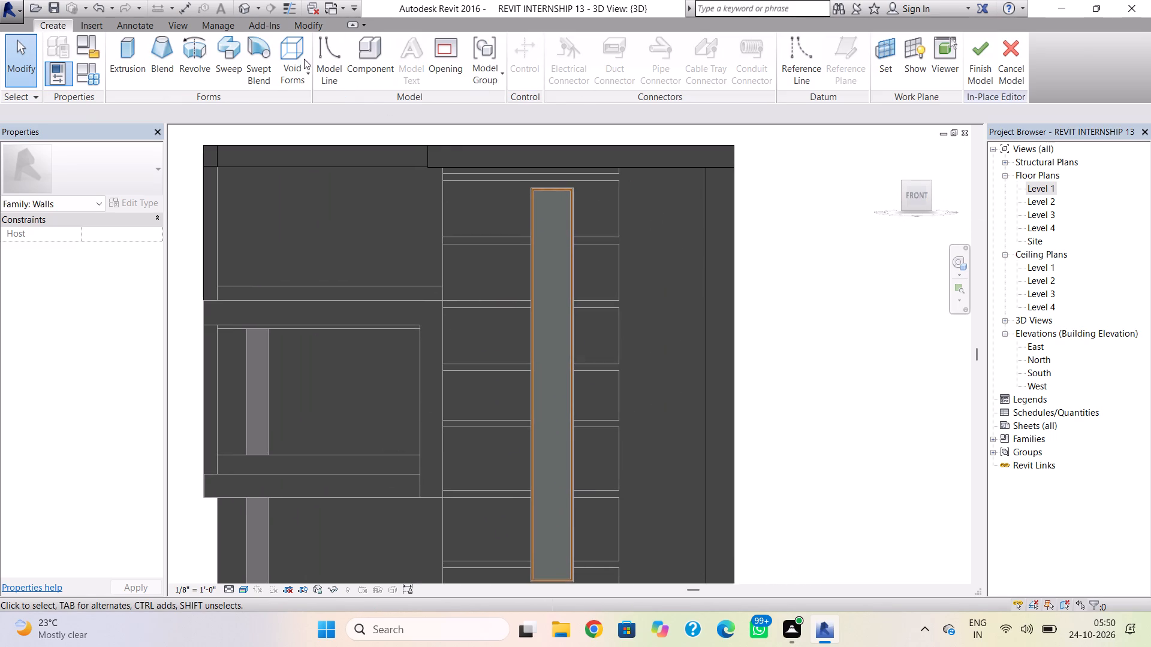
{"action": "left_click", "coordinate": [119, 65]}
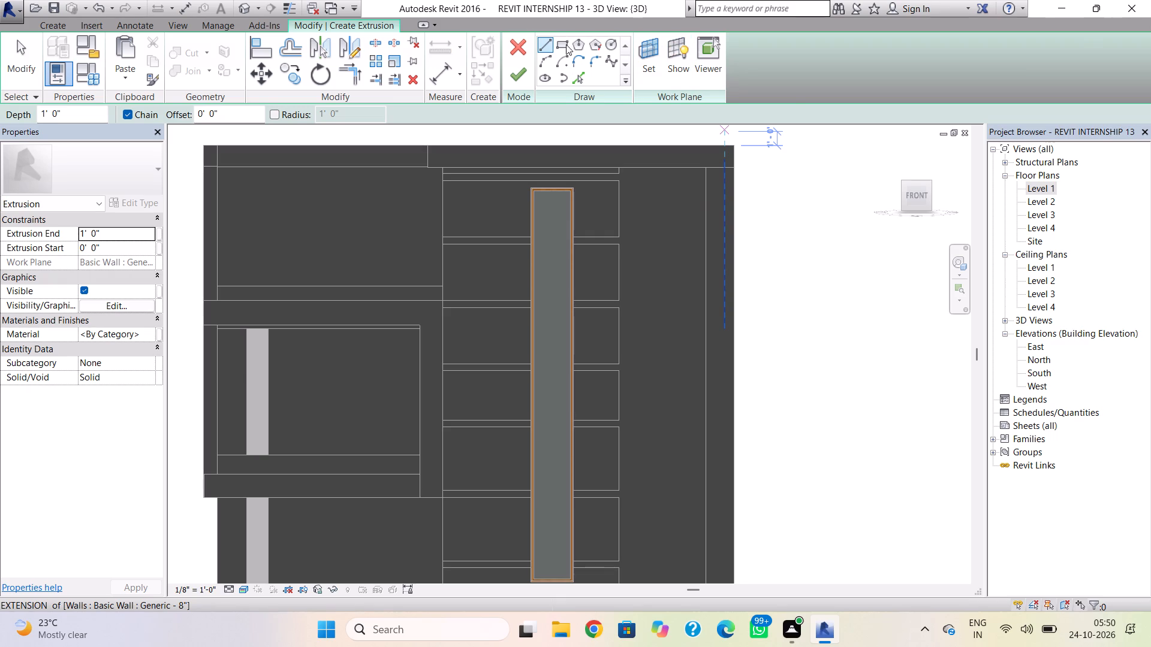
{"action": "left_click", "coordinate": [556, 46]}
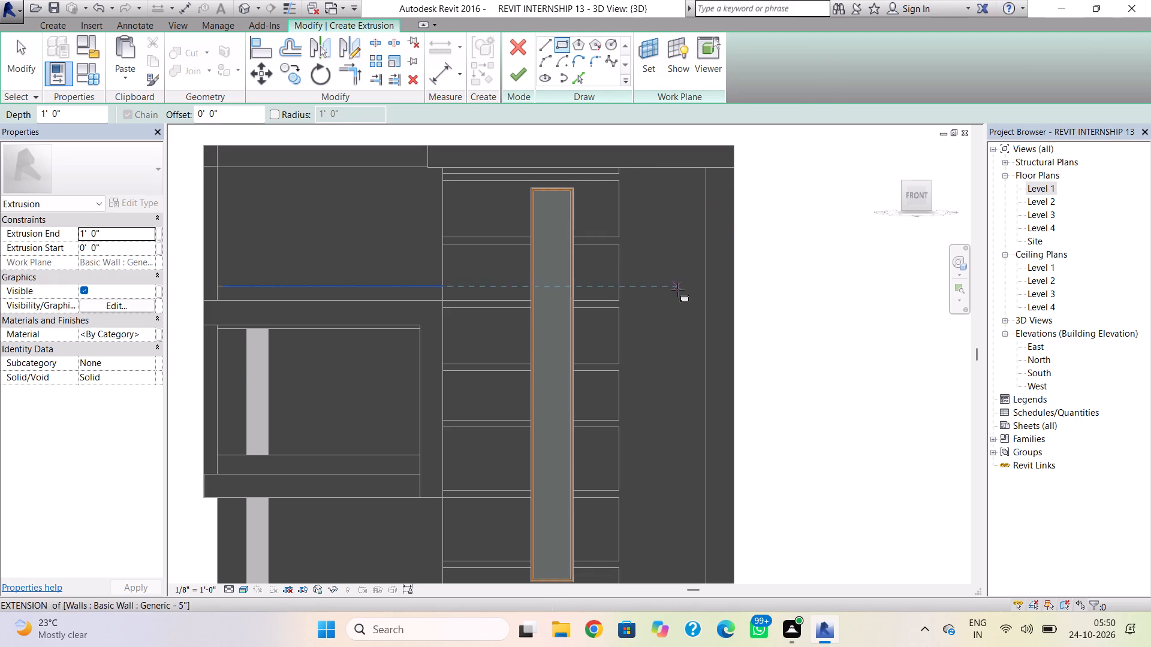
{"action": "left_click", "coordinate": [627, 255]}
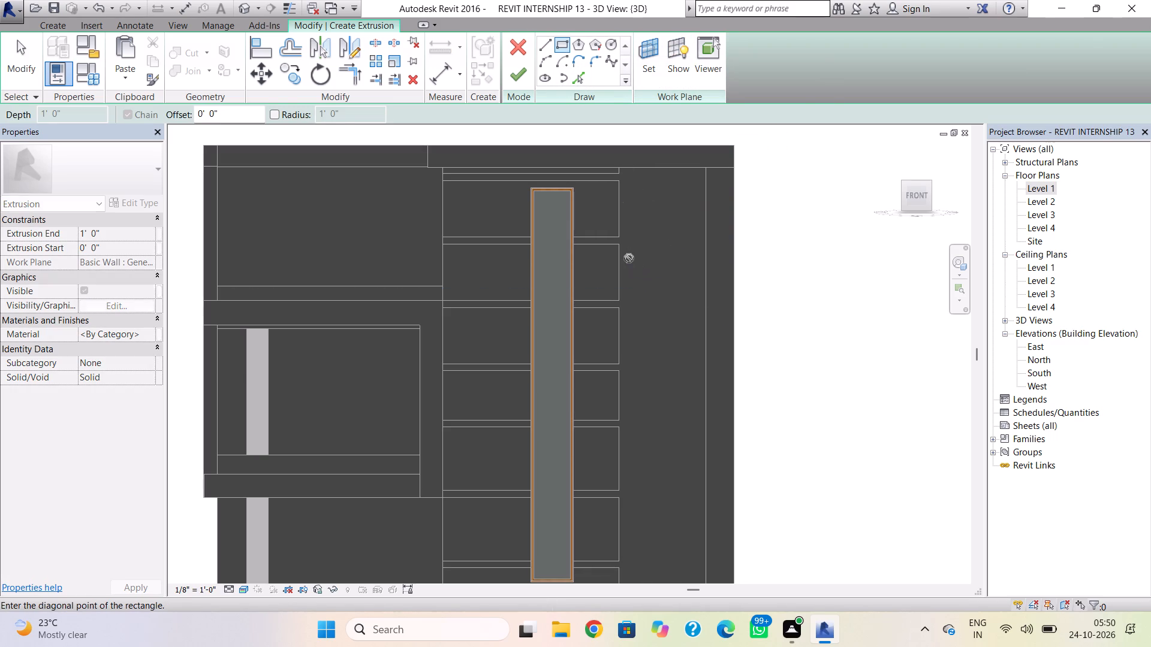
{"action": "left_click", "coordinate": [694, 267]}
{"action": "key", "text": "Escape"}
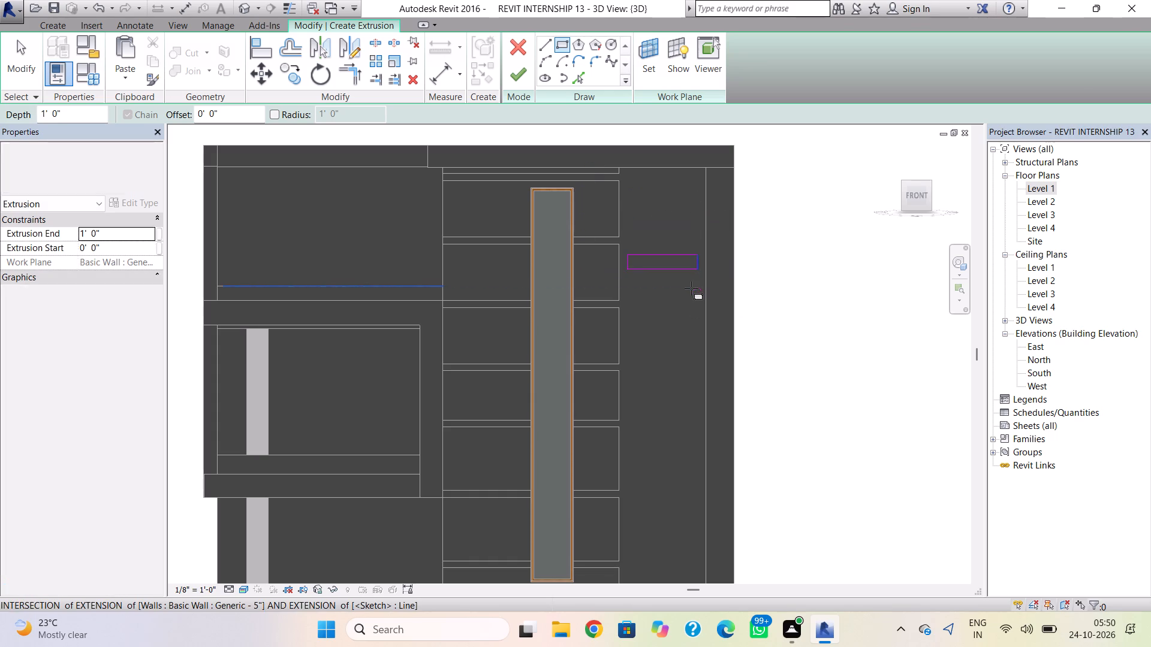
{"action": "key", "text": "Escape"}
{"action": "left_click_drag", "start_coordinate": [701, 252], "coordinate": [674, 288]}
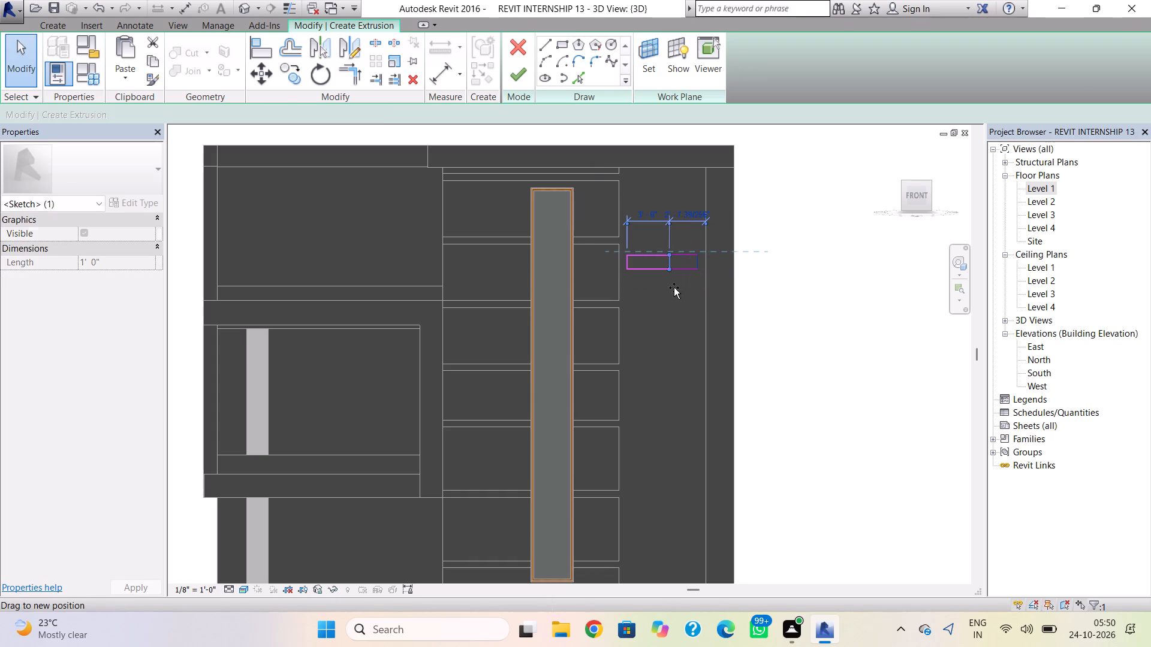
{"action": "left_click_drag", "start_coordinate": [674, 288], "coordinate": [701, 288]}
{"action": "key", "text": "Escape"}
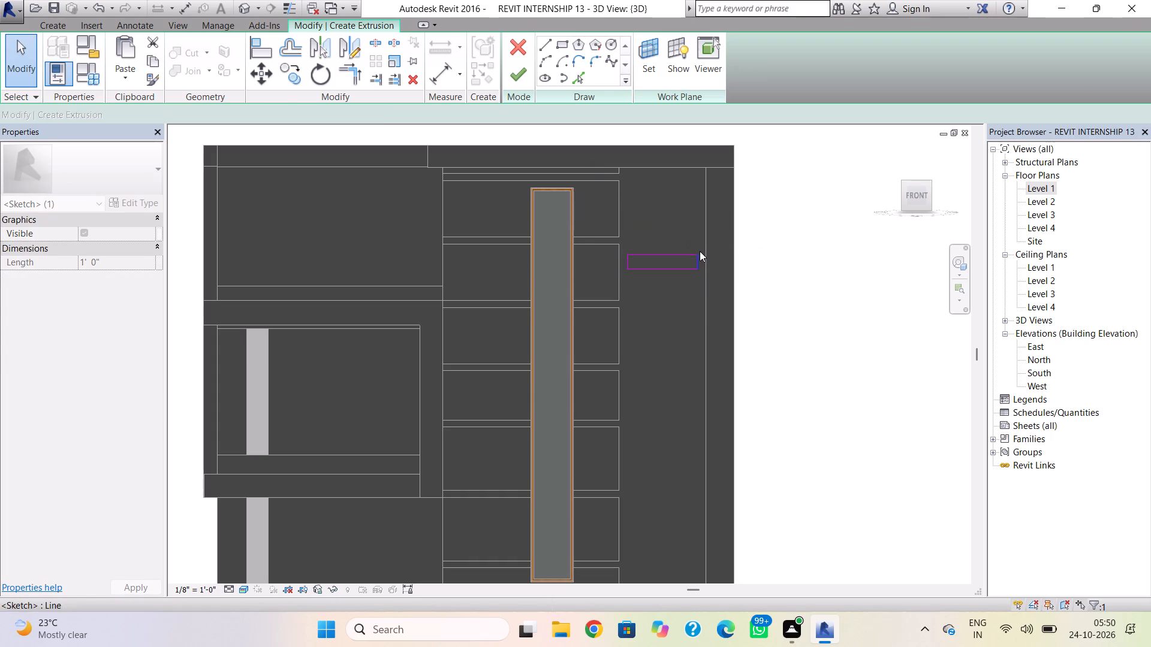
Copy the sketched rectangle twice, placing the copies directly below it to form a vertical stack of three.
{"action": "left_click_drag", "start_coordinate": [698, 246], "coordinate": [629, 296]}
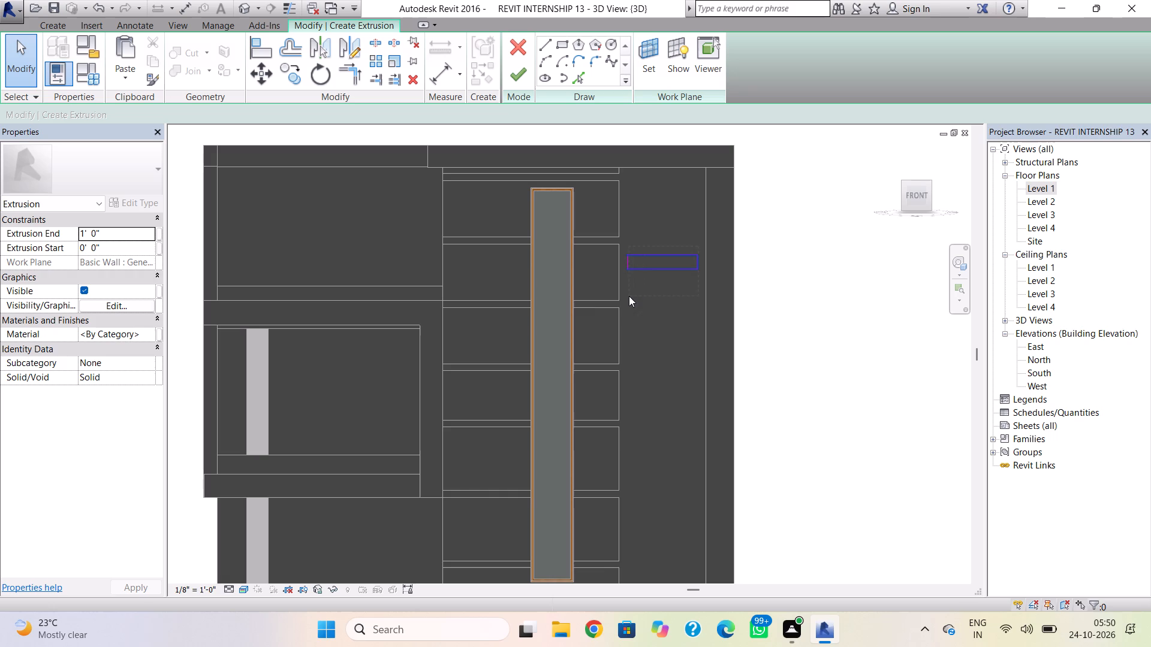
{"action": "left_click_drag", "start_coordinate": [629, 296], "coordinate": [625, 301]}
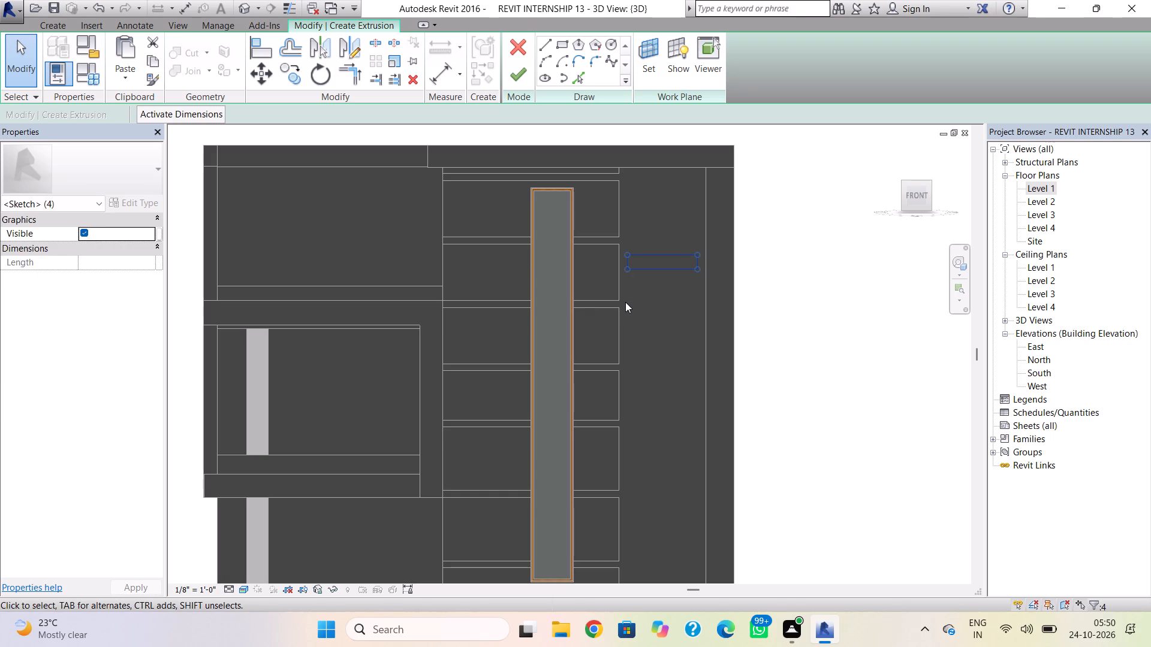
{"action": "key", "text": "ctrl+c"}
{"action": "key", "text": "ctrl+v"}
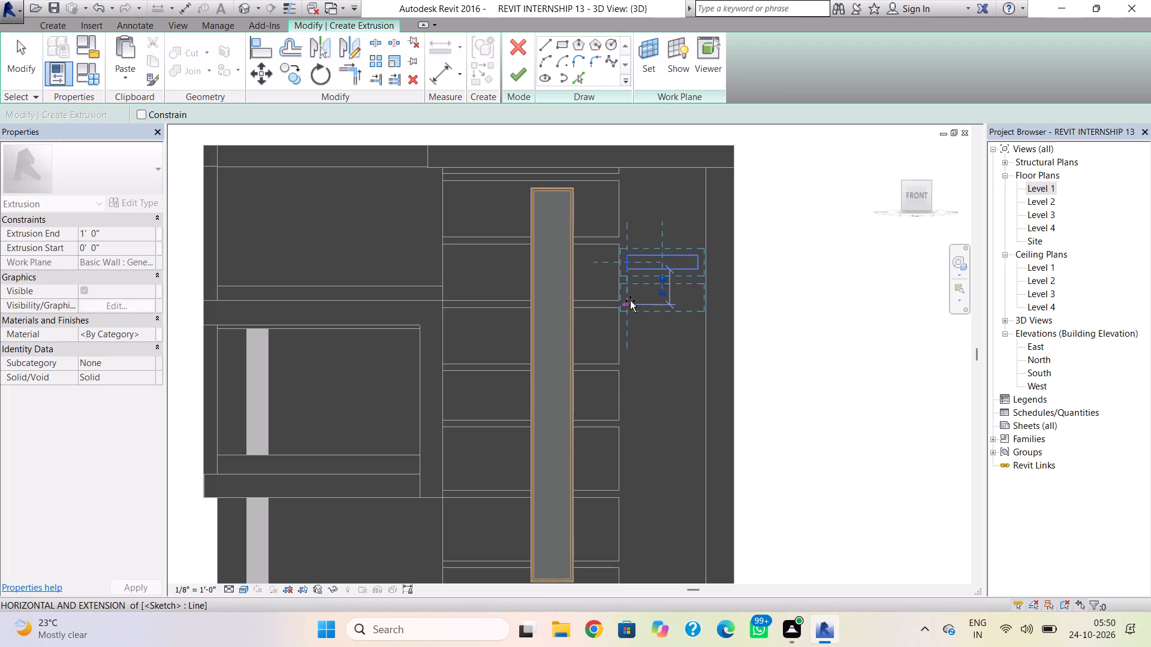
{"action": "left_click", "coordinate": [630, 301], "text": "ctrl"}
{"action": "key", "text": "ctrl+v"}
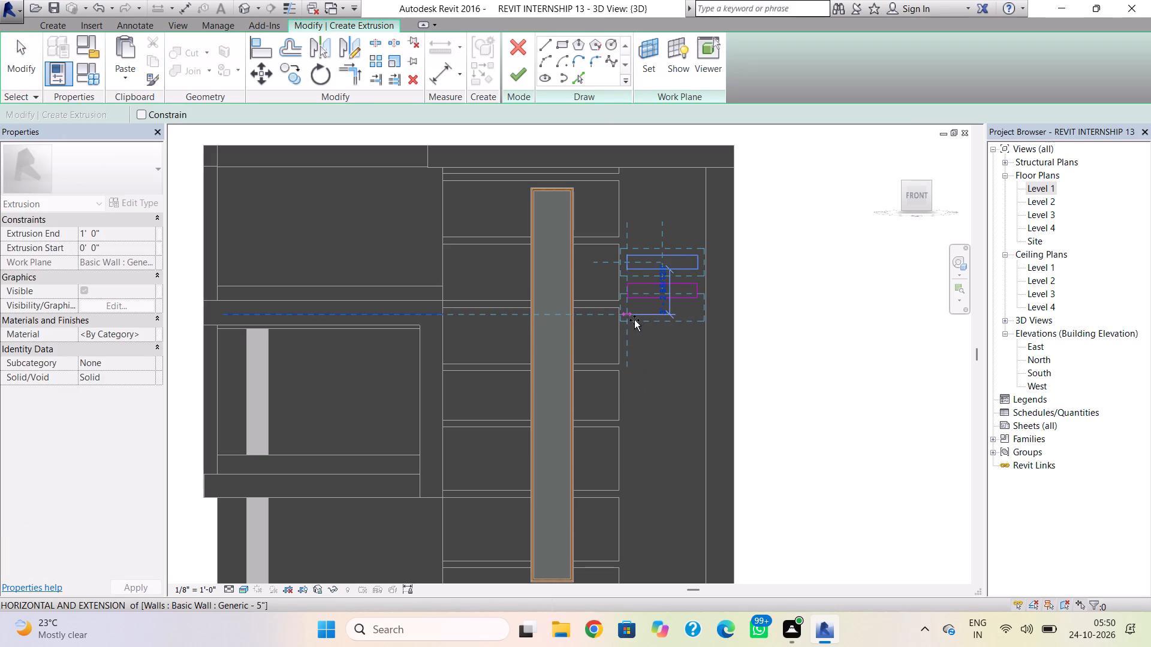
{"action": "left_click", "coordinate": [634, 322], "text": "ctrl"}
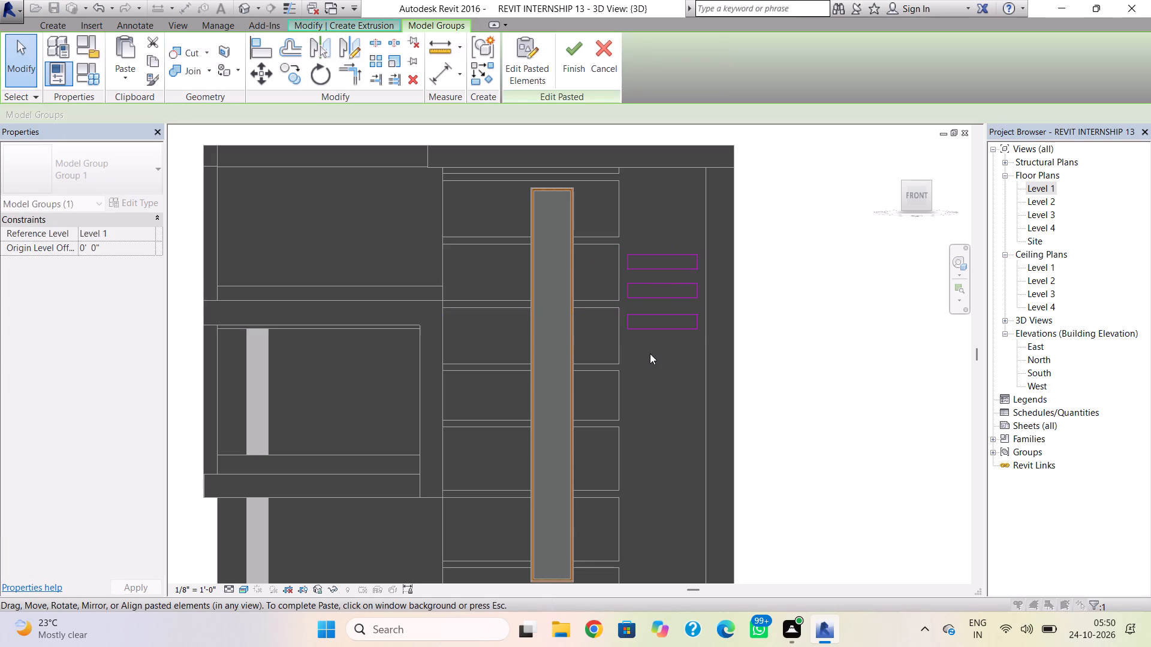
{"action": "key", "text": "Escape"}
Nudge the lowest rectangle up two increments so its gap to the middle one is closer to the gap above.
{"action": "scroll", "coordinate": [674, 326], "scroll_direction": "up", "scroll_amount": 3}
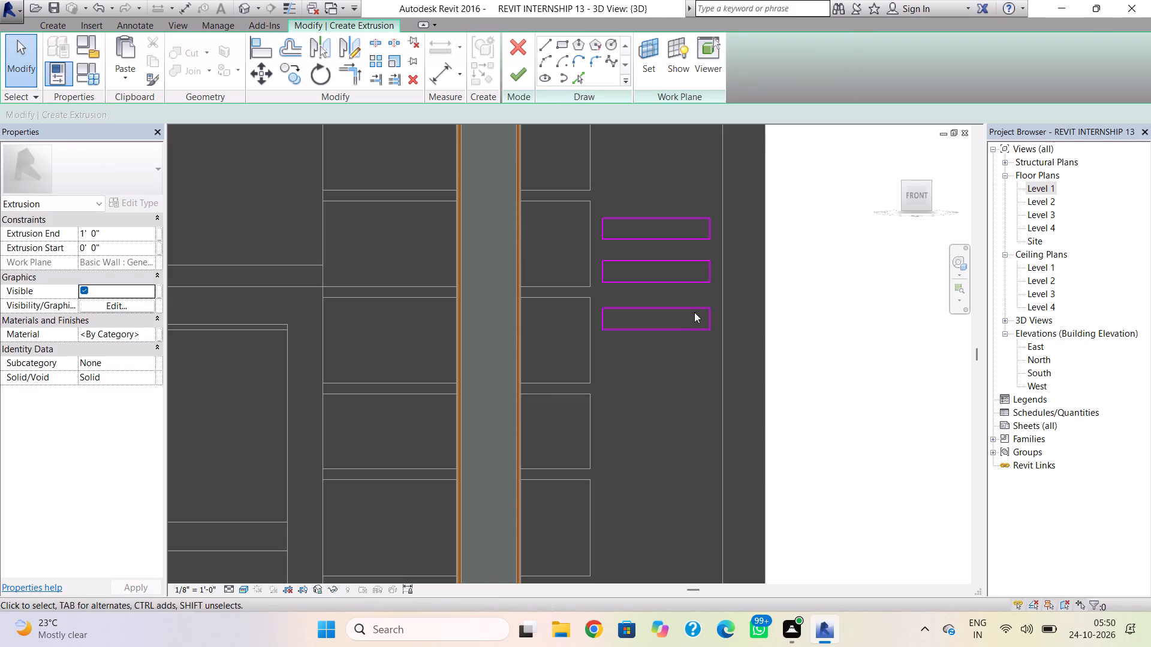
{"action": "left_click_drag", "start_coordinate": [712, 302], "coordinate": [705, 334]}
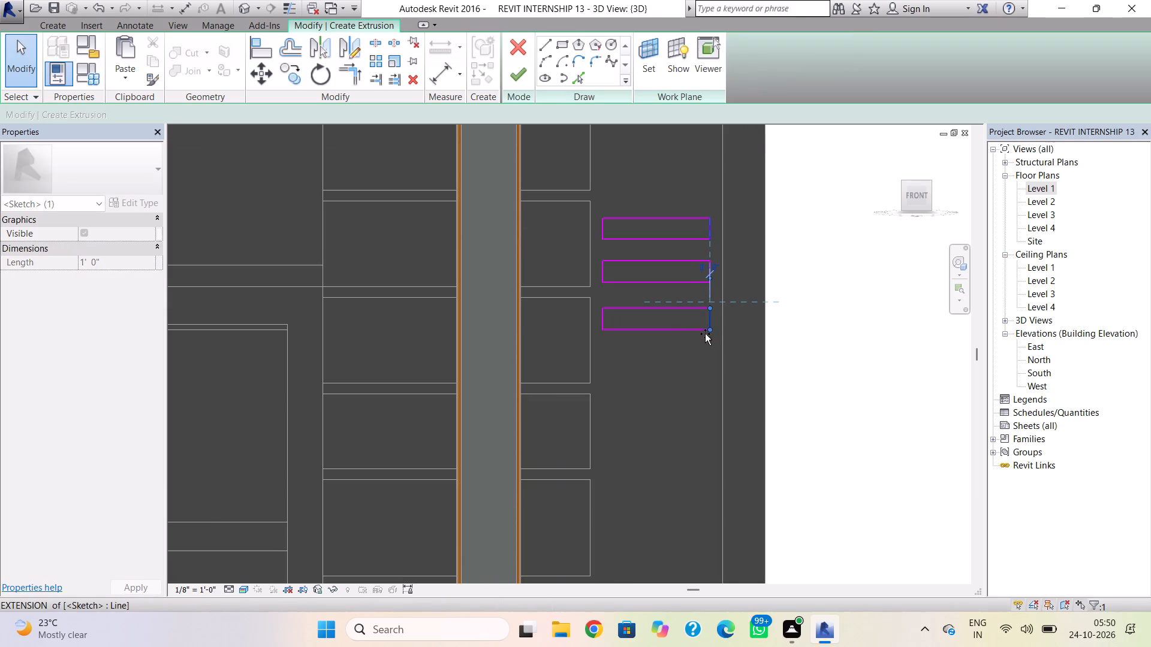
{"action": "left_click_drag", "start_coordinate": [705, 334], "coordinate": [710, 342]}
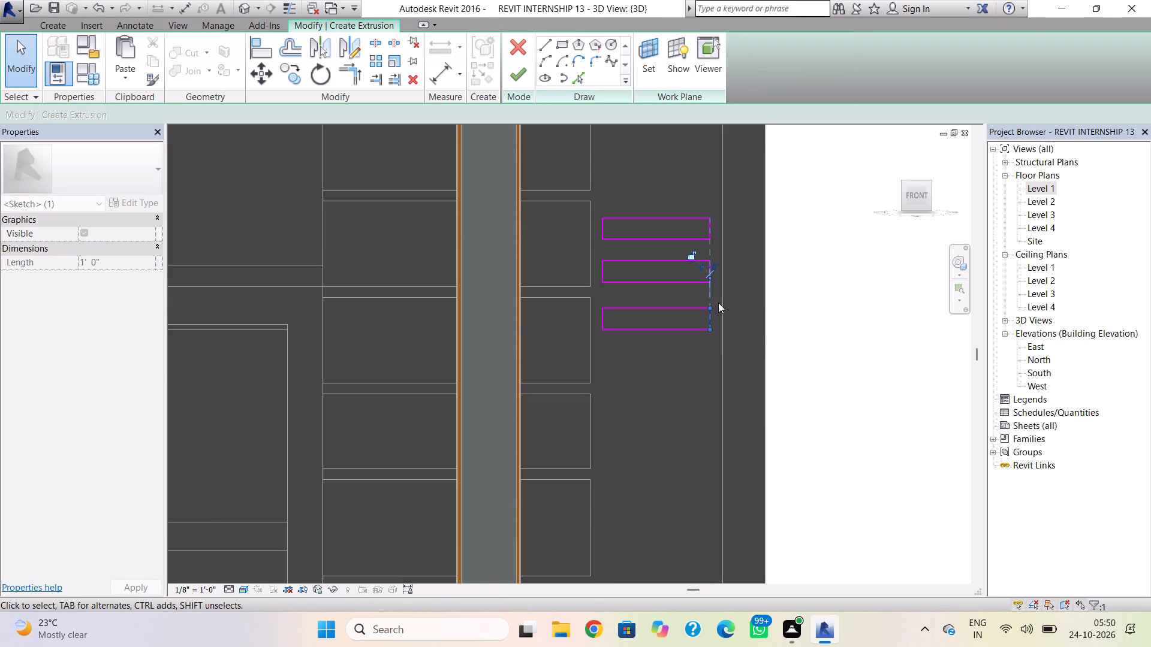
{"action": "left_click", "coordinate": [716, 297]}
{"action": "left_click_drag", "start_coordinate": [716, 297], "coordinate": [599, 361]}
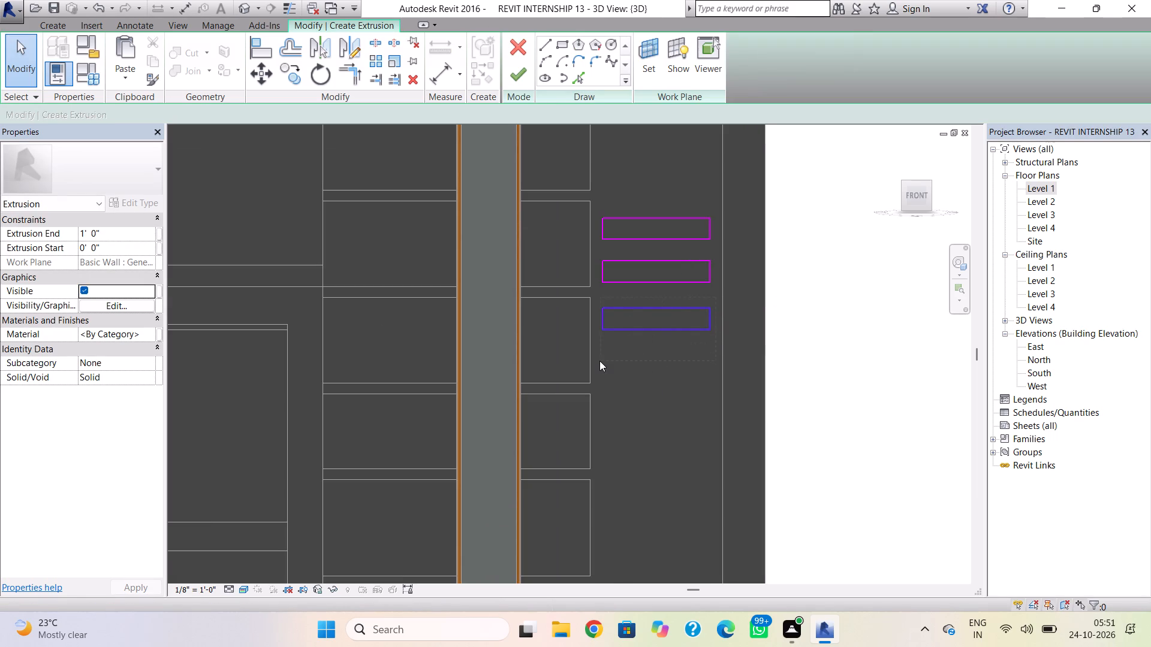
{"action": "left_click_drag", "start_coordinate": [599, 361], "coordinate": [599, 361]}
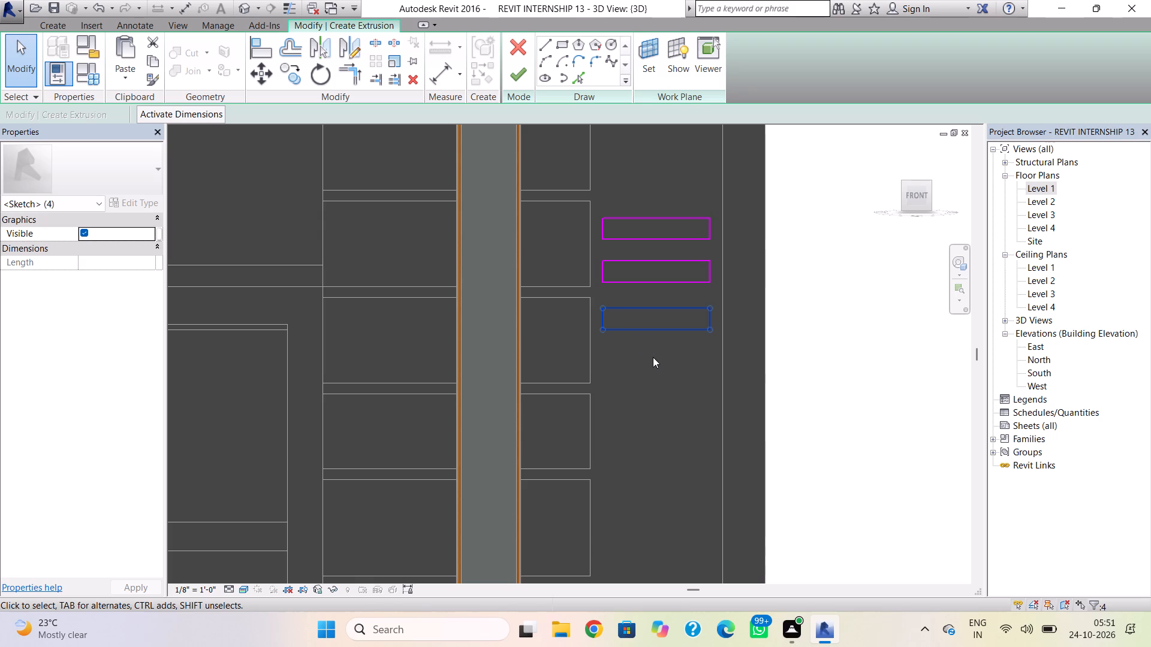
{"action": "key", "text": "Up"}
{"action": "key", "text": "Up"}
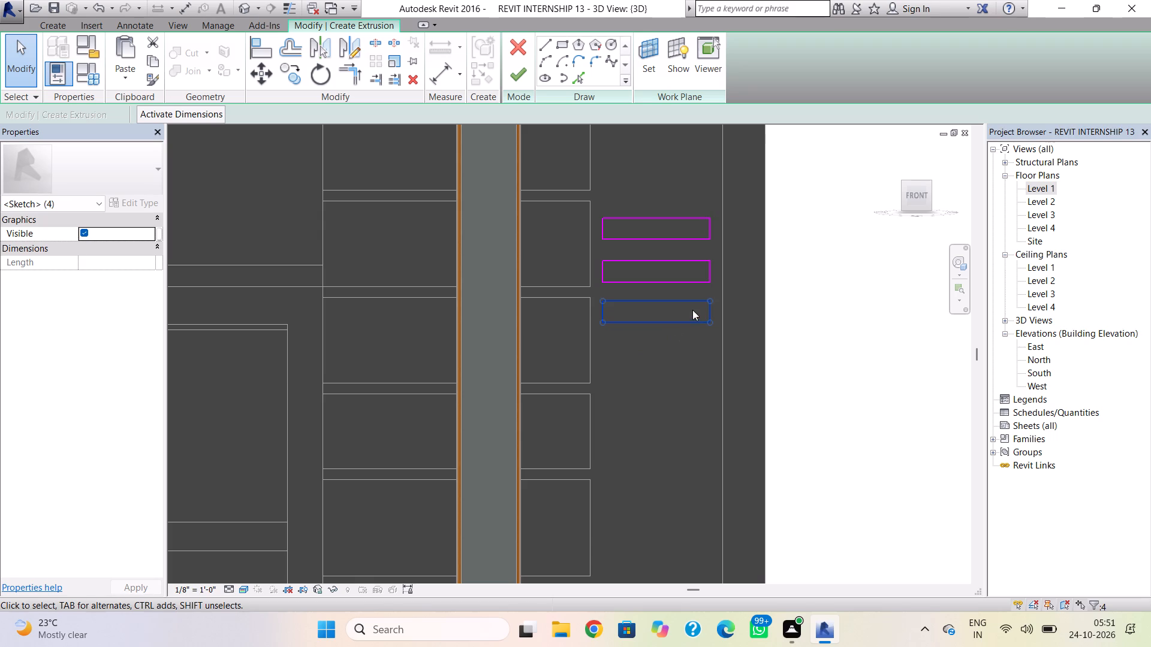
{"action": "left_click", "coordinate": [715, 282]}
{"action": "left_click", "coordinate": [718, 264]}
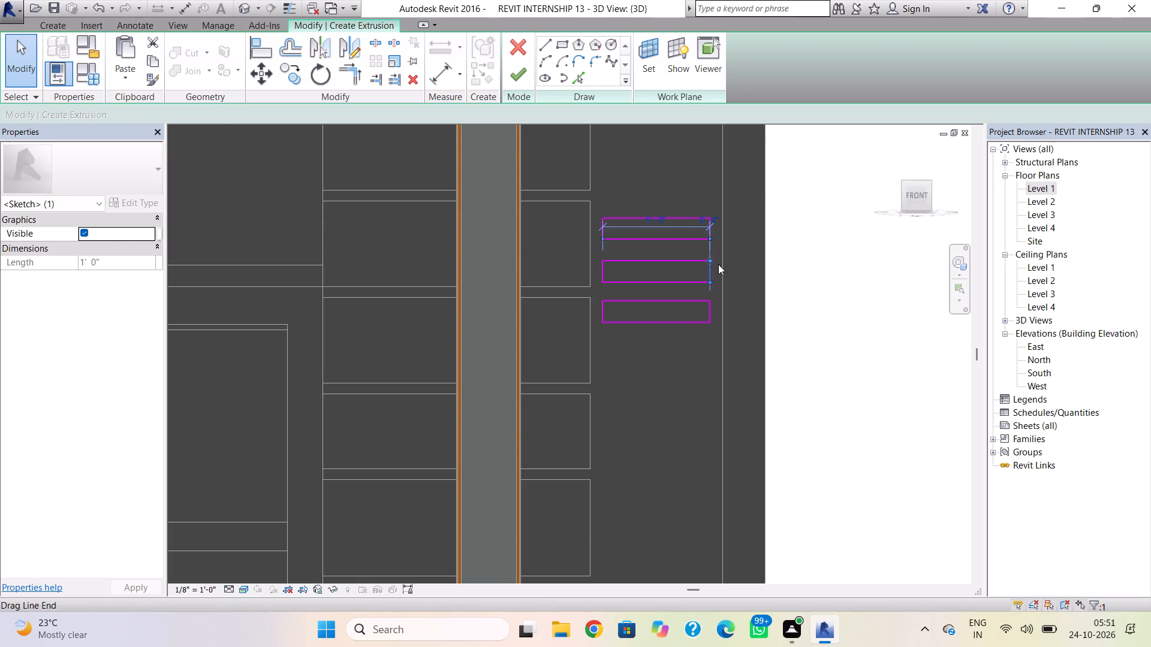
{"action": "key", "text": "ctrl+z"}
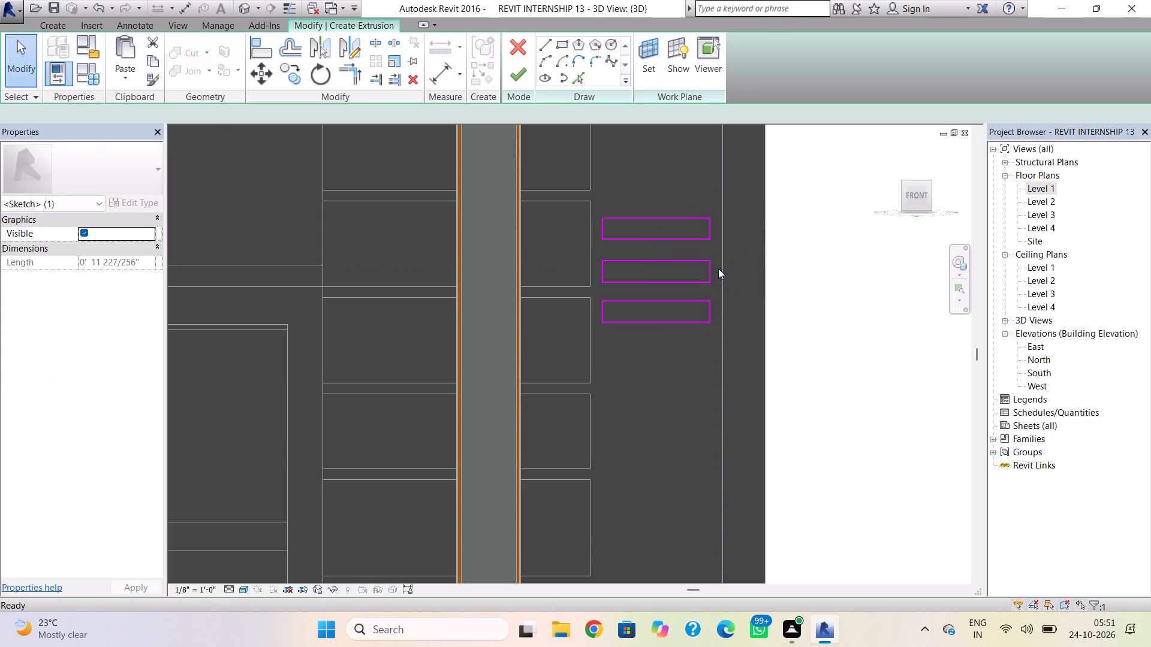
Nudge the middle sketched rectangle up three increments toward the top one.
{"action": "left_click_drag", "start_coordinate": [716, 254], "coordinate": [700, 289]}
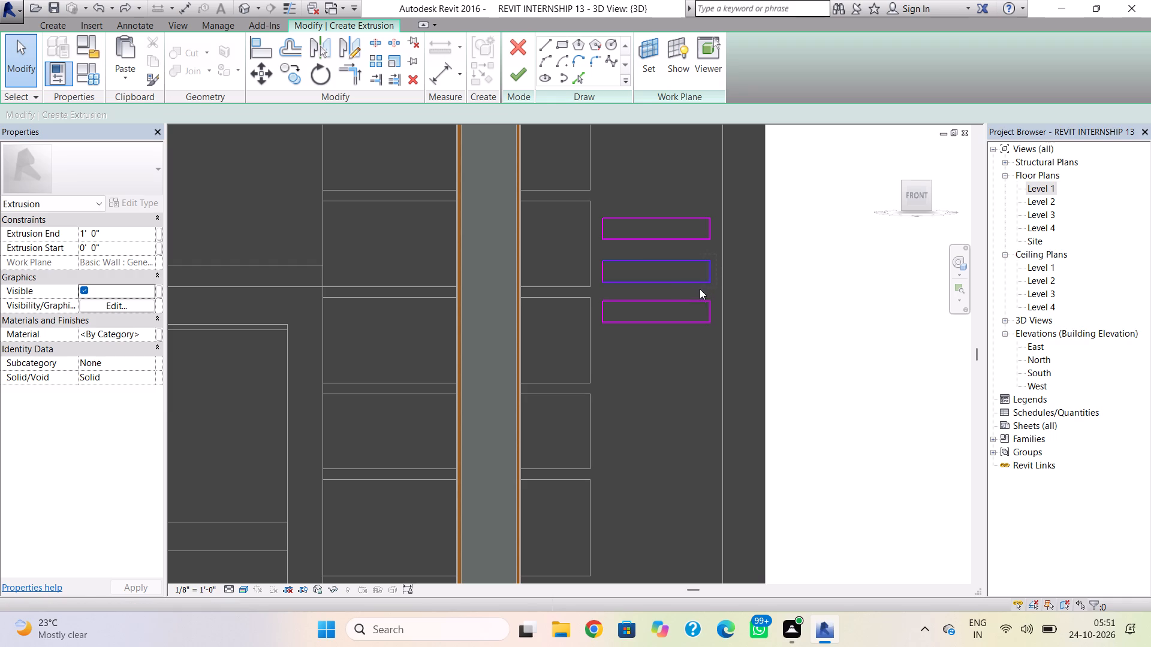
{"action": "left_click_drag", "start_coordinate": [700, 289], "coordinate": [599, 298]}
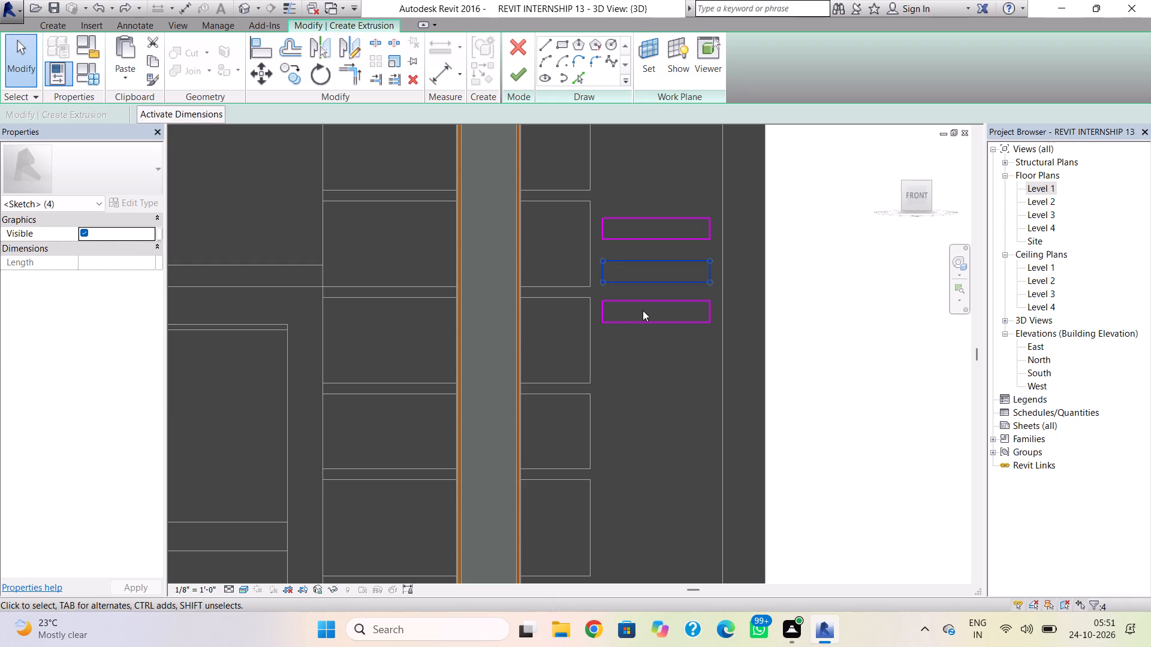
{"action": "key", "text": "Up"}
{"action": "key", "text": "Up"}
{"action": "key", "text": "Up"}
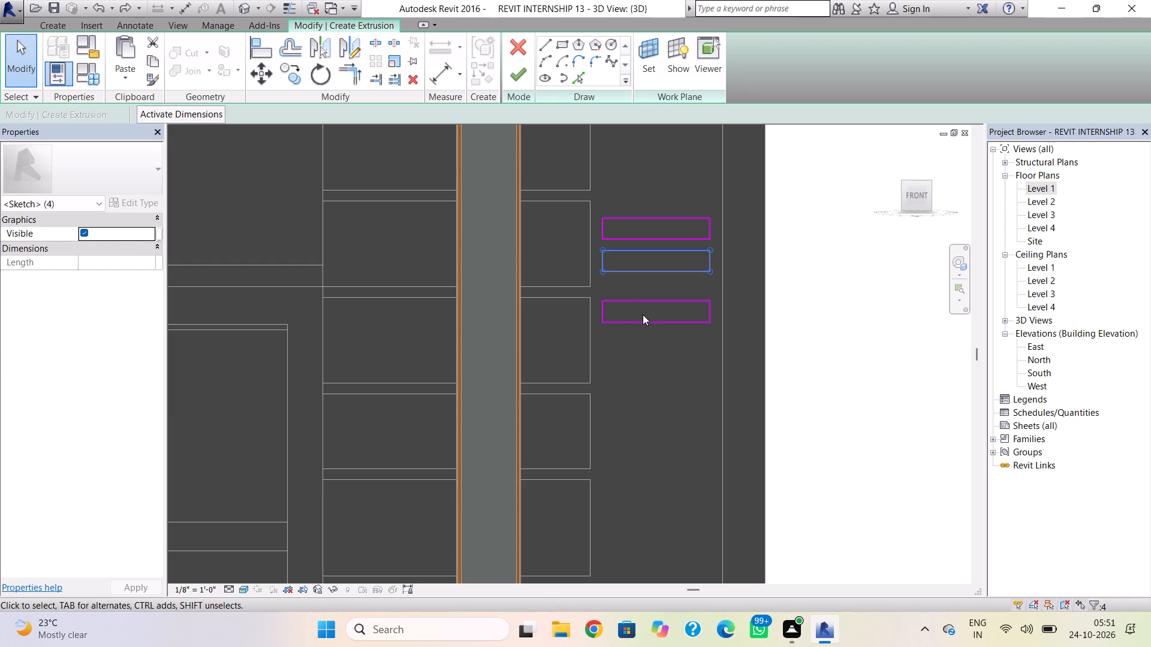
Nudge the lowest sketched rectangle up five increments so the stack of three is evenly spaced.
{"action": "left_click", "coordinate": [710, 288]}
{"action": "left_click_drag", "start_coordinate": [715, 291], "coordinate": [708, 319]}
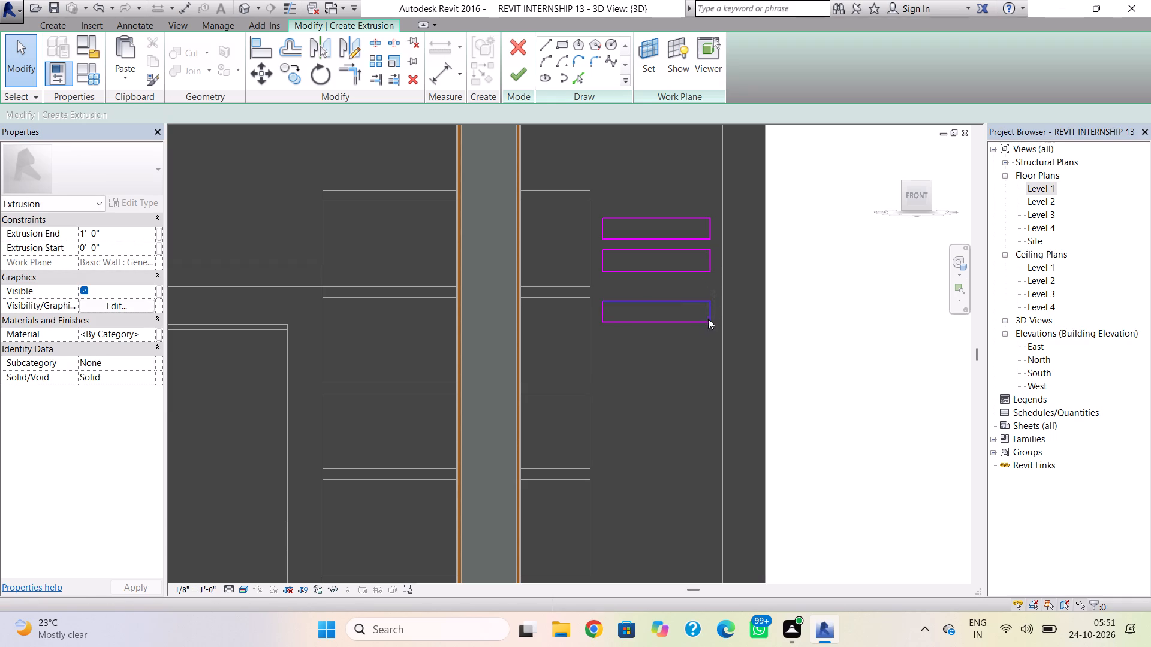
{"action": "left_click_drag", "start_coordinate": [708, 319], "coordinate": [596, 344]}
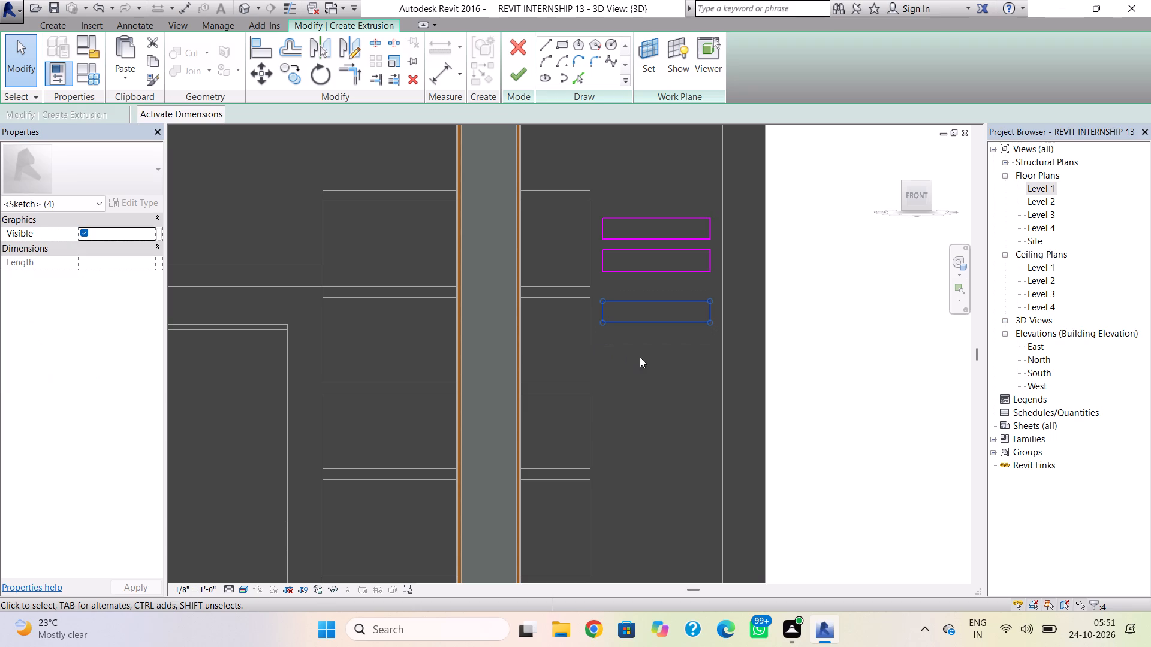
{"action": "key", "text": "Up"}
{"action": "key", "text": "Up"}
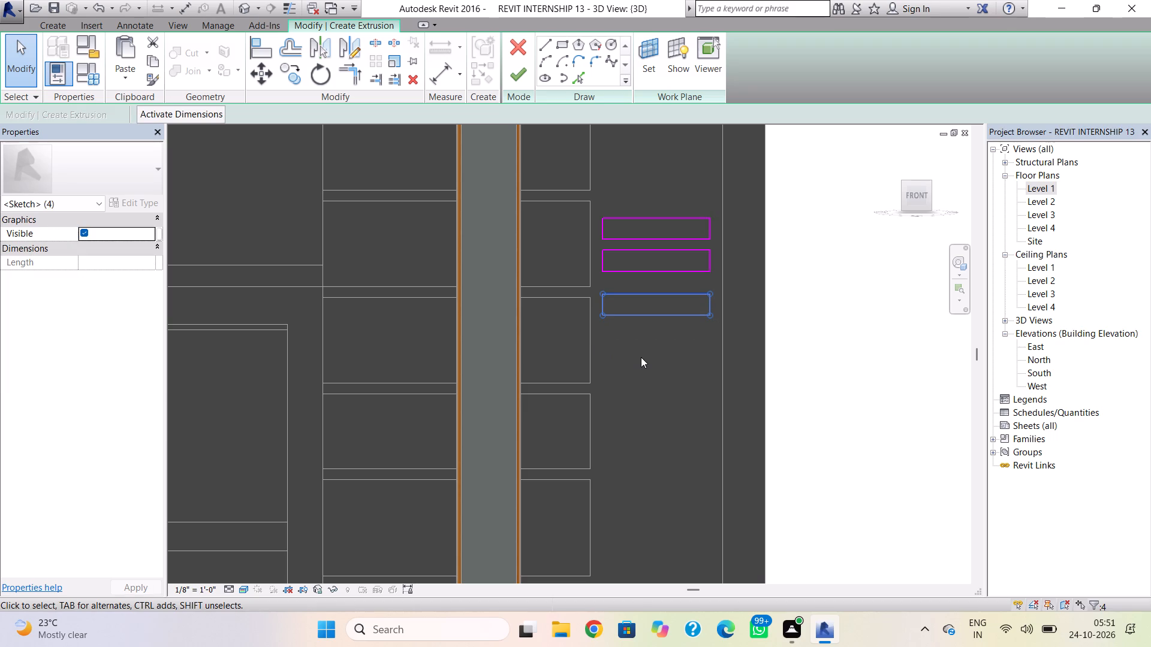
{"action": "key", "text": "Up"}
{"action": "key", "text": "Up"}
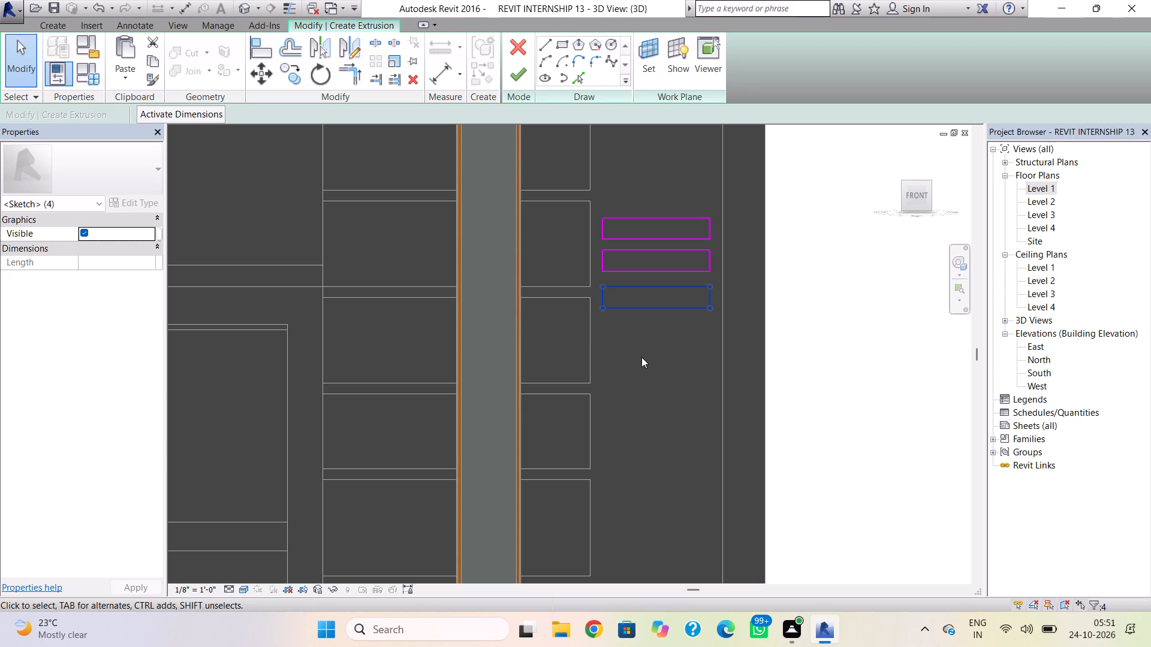
{"action": "key", "text": "Up"}
{"action": "left_click", "coordinate": [641, 357]}
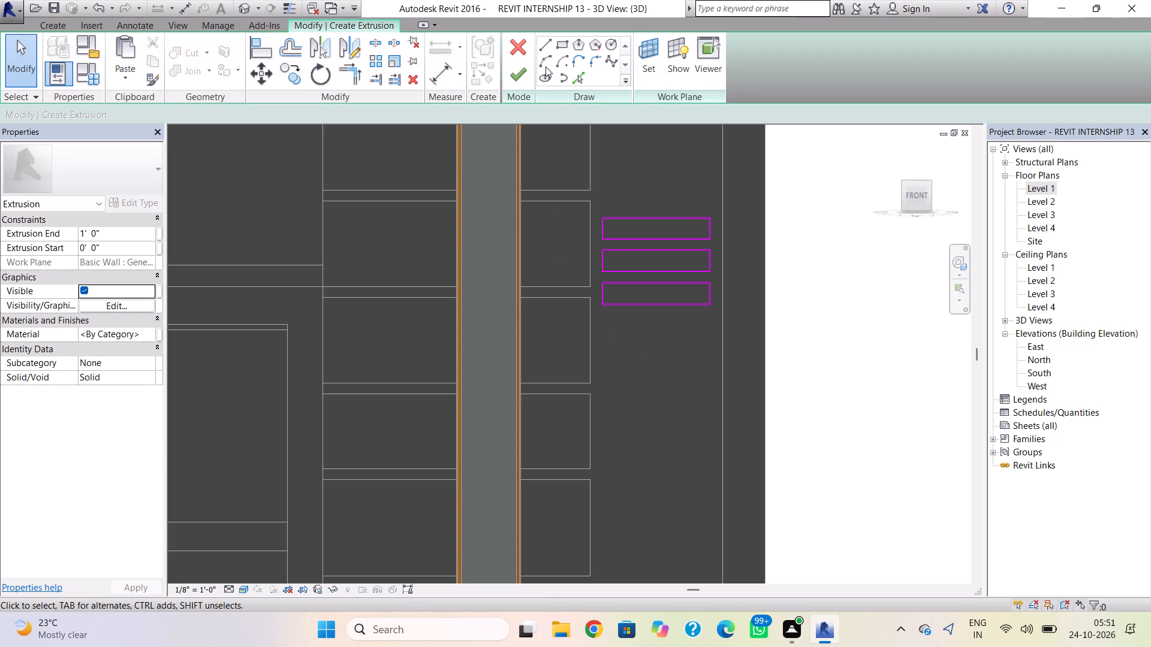
Sketch a fourth rectangle just below the stack, aligned to the same width and about the same height and spacing.
{"action": "left_click", "coordinate": [561, 45]}
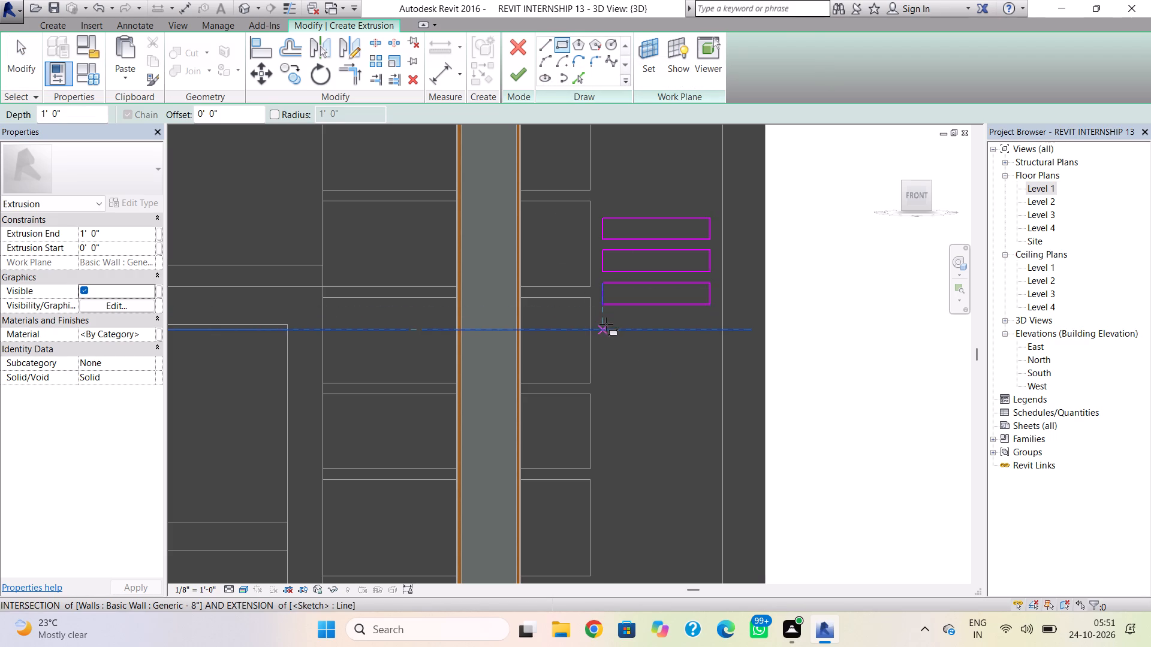
{"action": "left_click", "coordinate": [606, 318]}
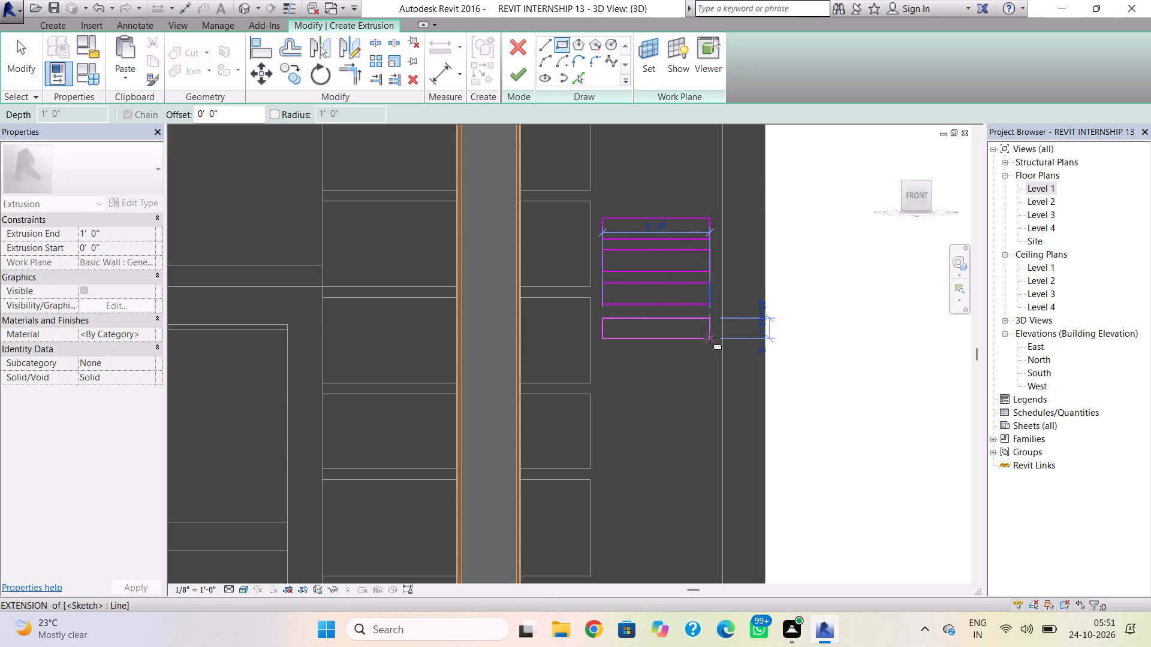
{"action": "left_click", "coordinate": [710, 338]}
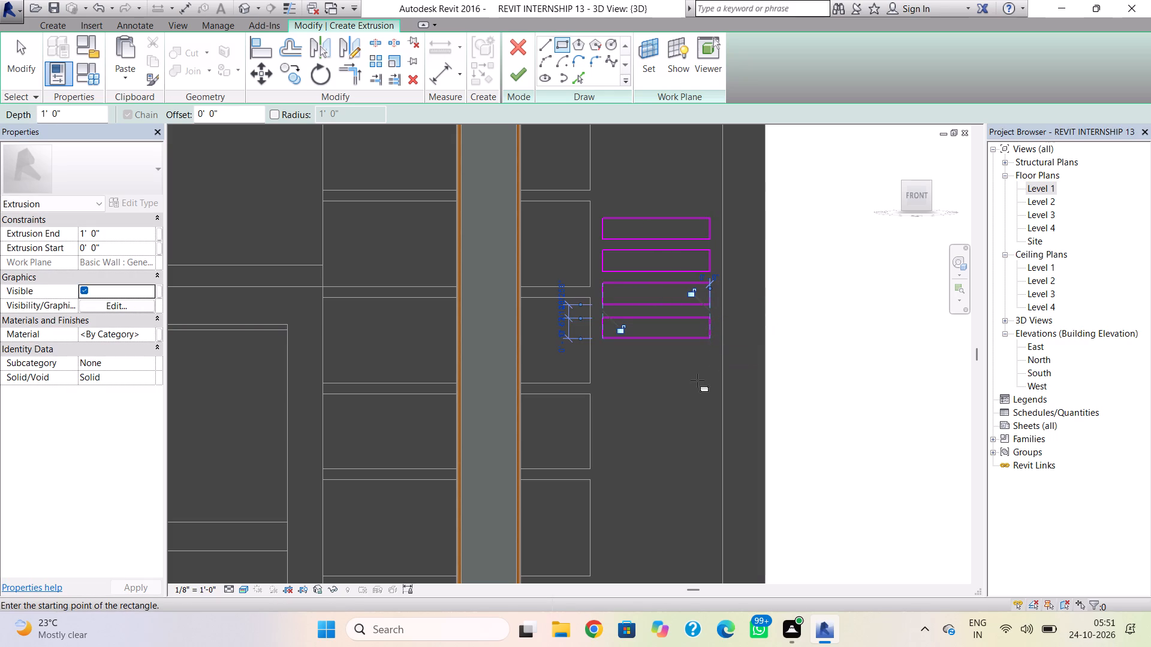
{"action": "key", "text": "Escape"}
{"action": "key", "text": "Escape"}
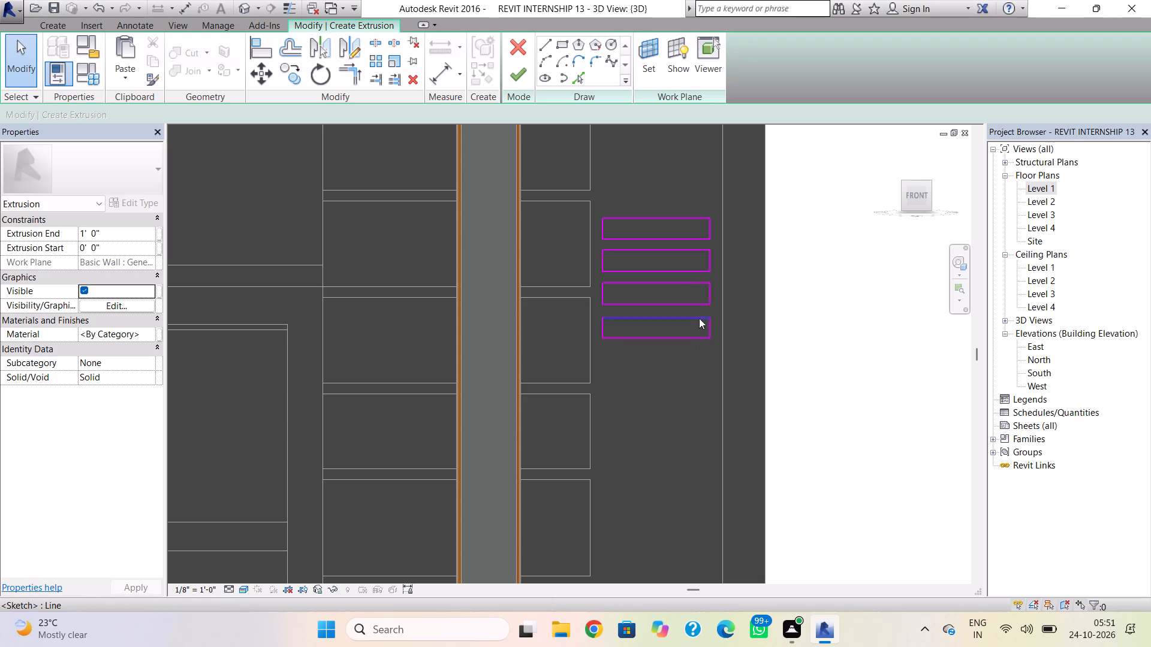
Copy all four rectangles straight down to the lower part of the front wall, and finish the extrusion sketch.
{"action": "left_click_drag", "start_coordinate": [715, 210], "coordinate": [712, 267]}
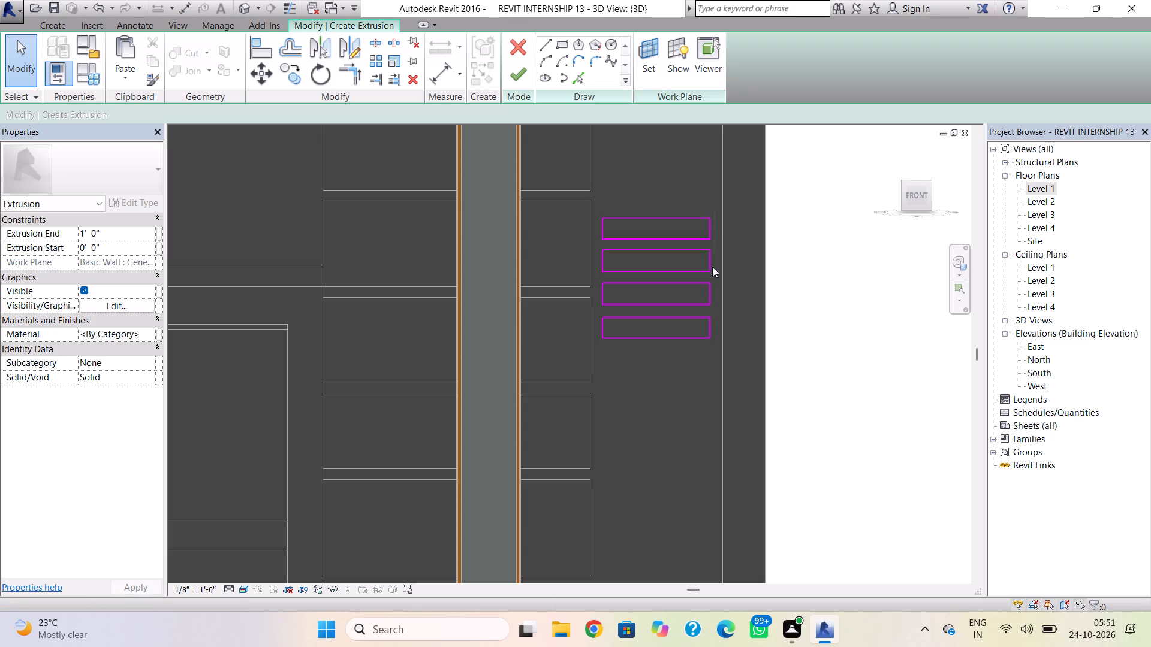
{"action": "left_click_drag", "start_coordinate": [712, 267], "coordinate": [598, 379]}
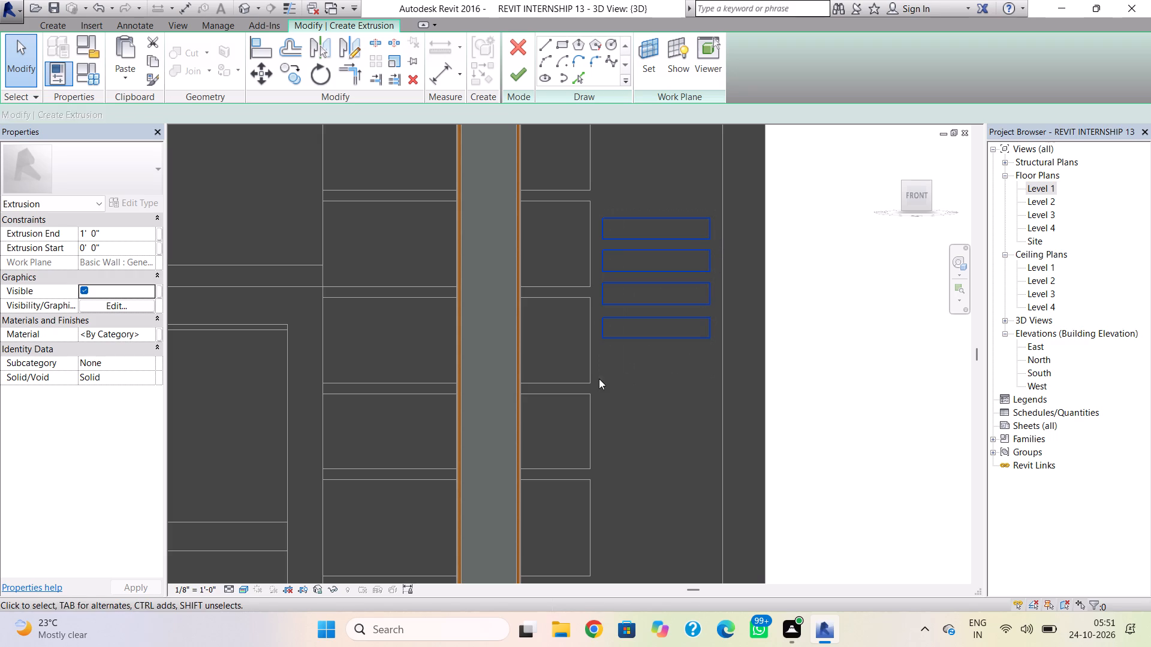
{"action": "scroll", "coordinate": [640, 357], "scroll_direction": "up", "scroll_amount": 1, "text": "ctrl"}
{"action": "key", "text": "ctrl+c"}
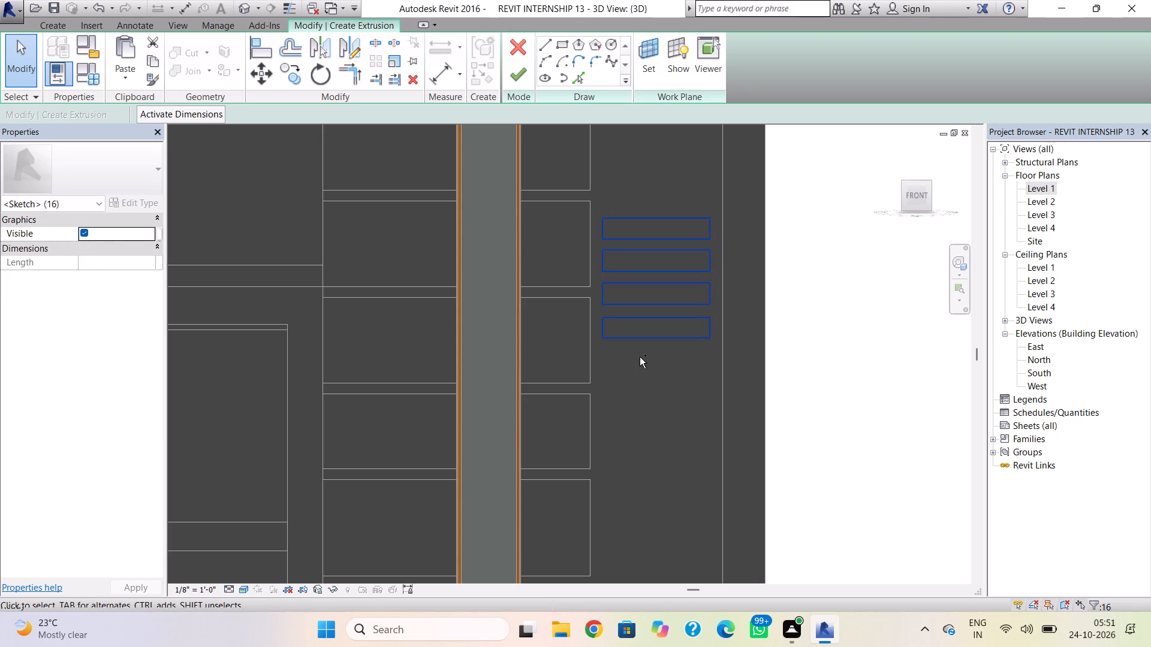
{"action": "key", "text": "ctrl+v"}
{"action": "scroll", "coordinate": [649, 456], "scroll_direction": "down", "scroll_amount": 1}
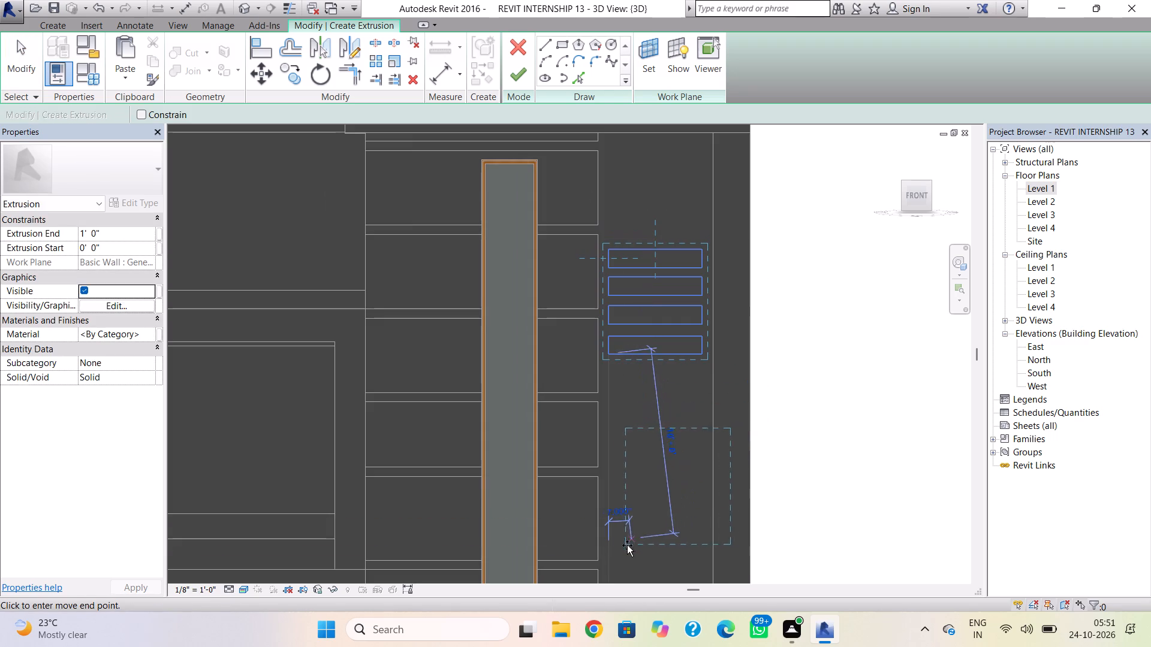
{"action": "middle_click_drag", "start_coordinate": [604, 542], "coordinate": [578, 326]}
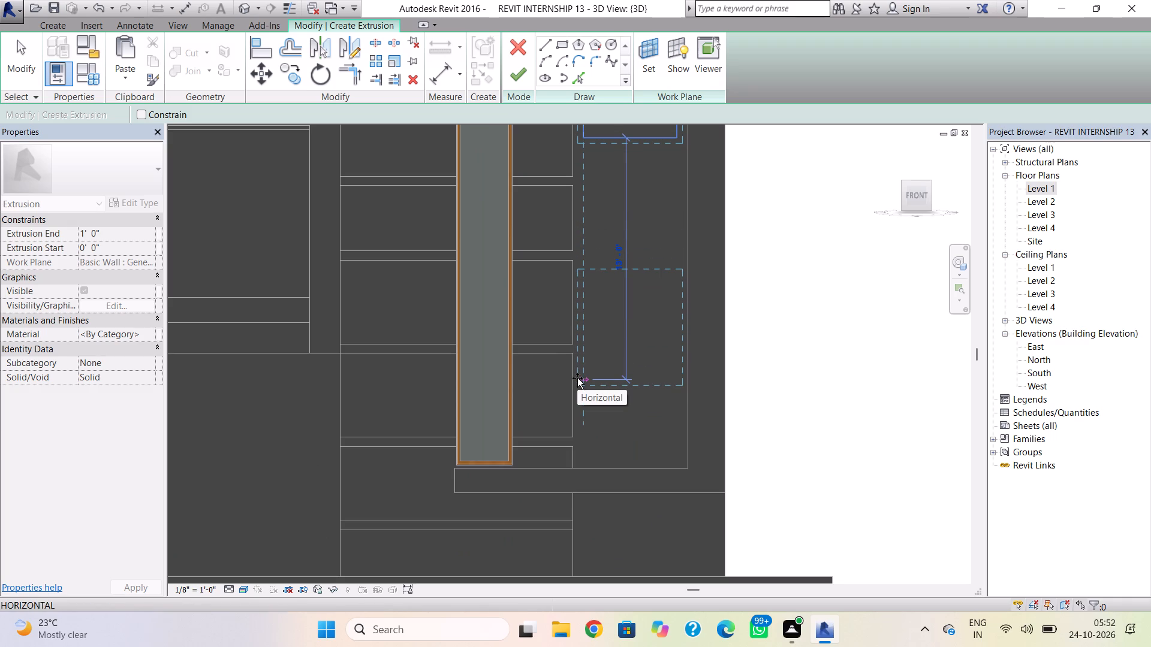
{"action": "left_click", "coordinate": [577, 378]}
{"action": "left_click", "coordinate": [766, 377]}
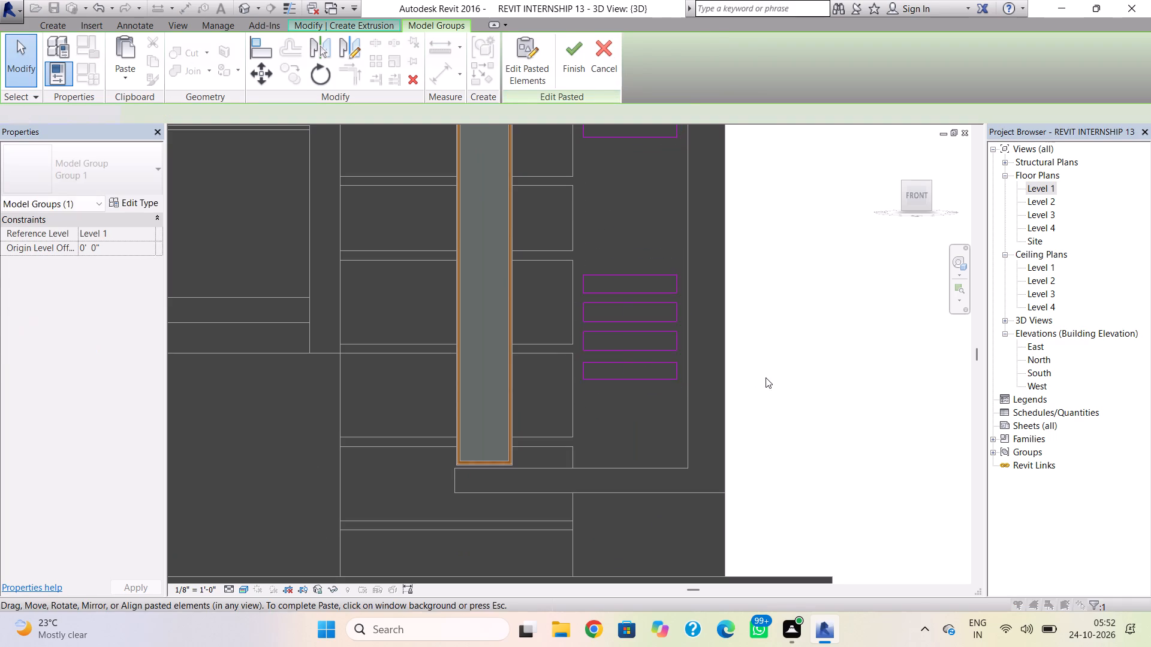
{"action": "left_click", "coordinate": [520, 80]}
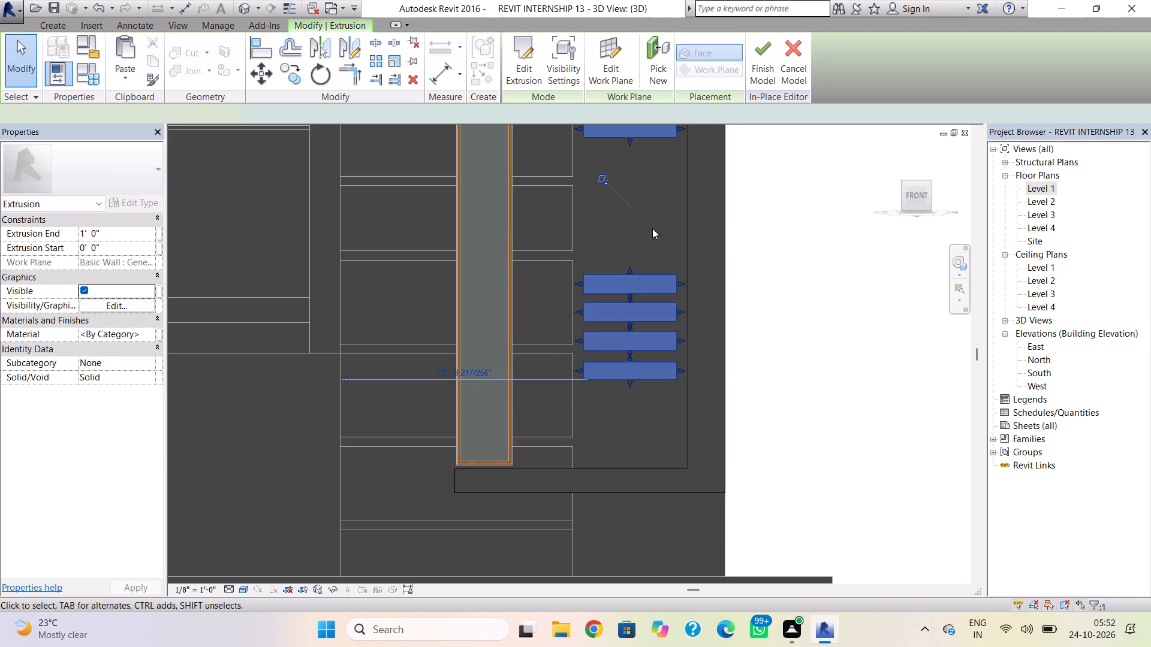
Examine from the side how far the two stacks of extruded bars project from the front wall.
{"action": "right_click_drag", "start_coordinate": [643, 328], "coordinate": [761, 434], "text": "shift"}
{"action": "scroll", "coordinate": [676, 294], "scroll_direction": "down", "scroll_amount": 2}
{"action": "middle_click_drag", "start_coordinate": [673, 311], "coordinate": [671, 347]}
{"action": "scroll", "coordinate": [643, 265], "scroll_direction": "up", "scroll_amount": 3}
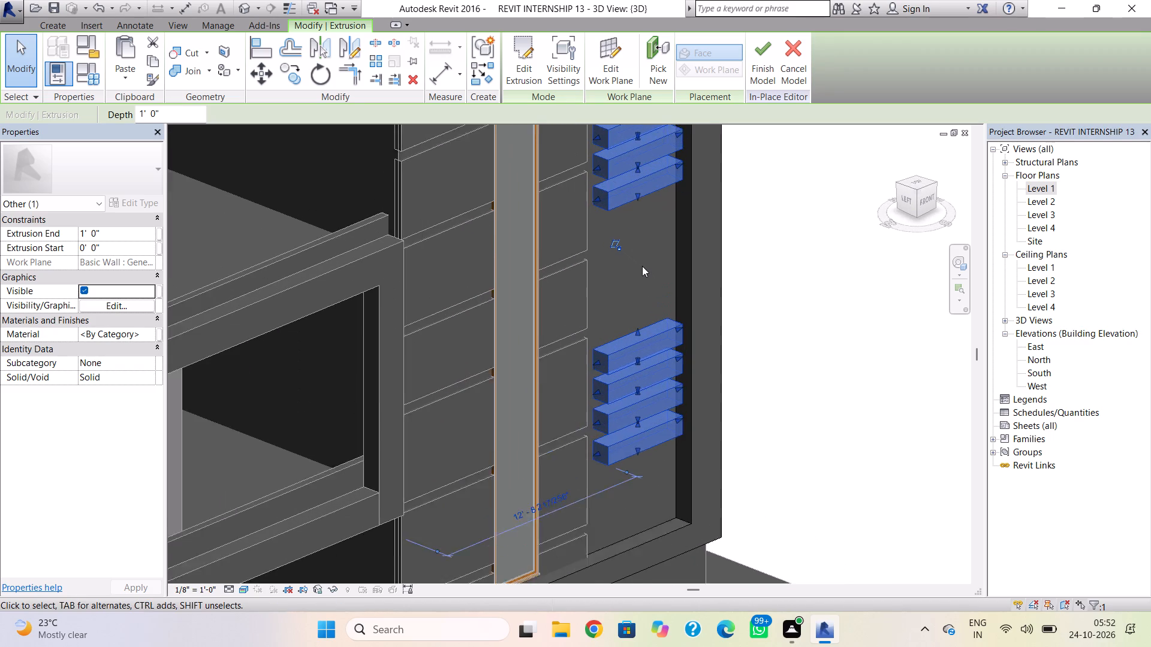
{"action": "scroll", "coordinate": [642, 267], "scroll_direction": "up", "scroll_amount": 1}
{"action": "right_click_drag", "start_coordinate": [663, 291], "coordinate": [755, 247], "text": "shift"}
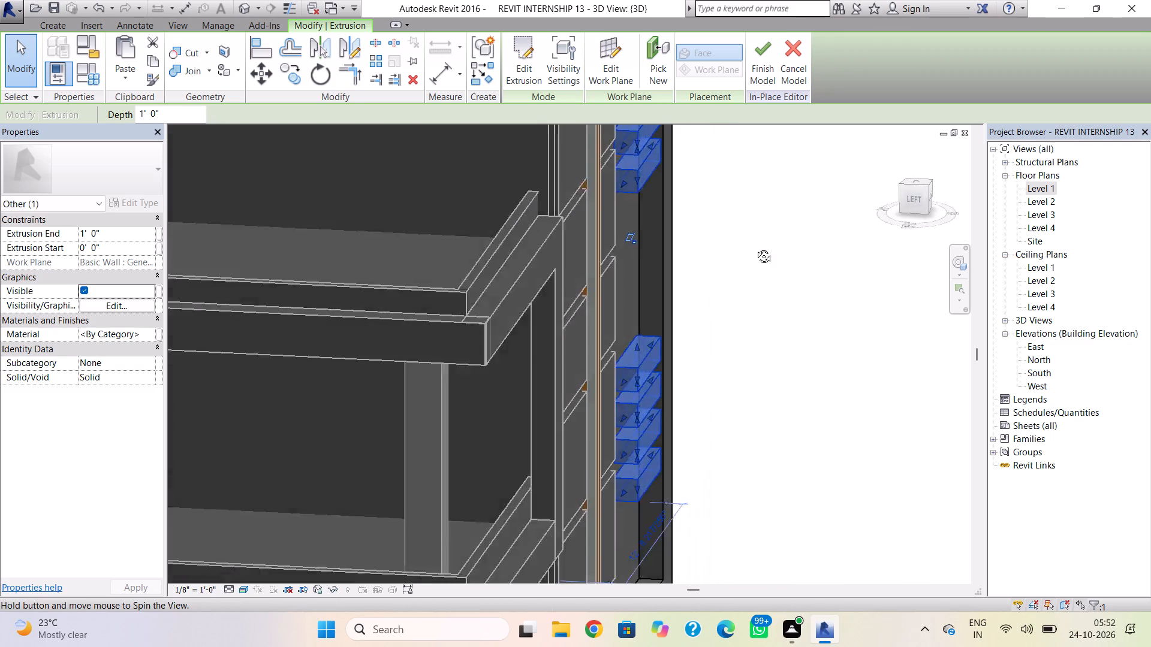
{"action": "right_click_drag", "start_coordinate": [755, 247], "coordinate": [700, 204], "text": "shift"}
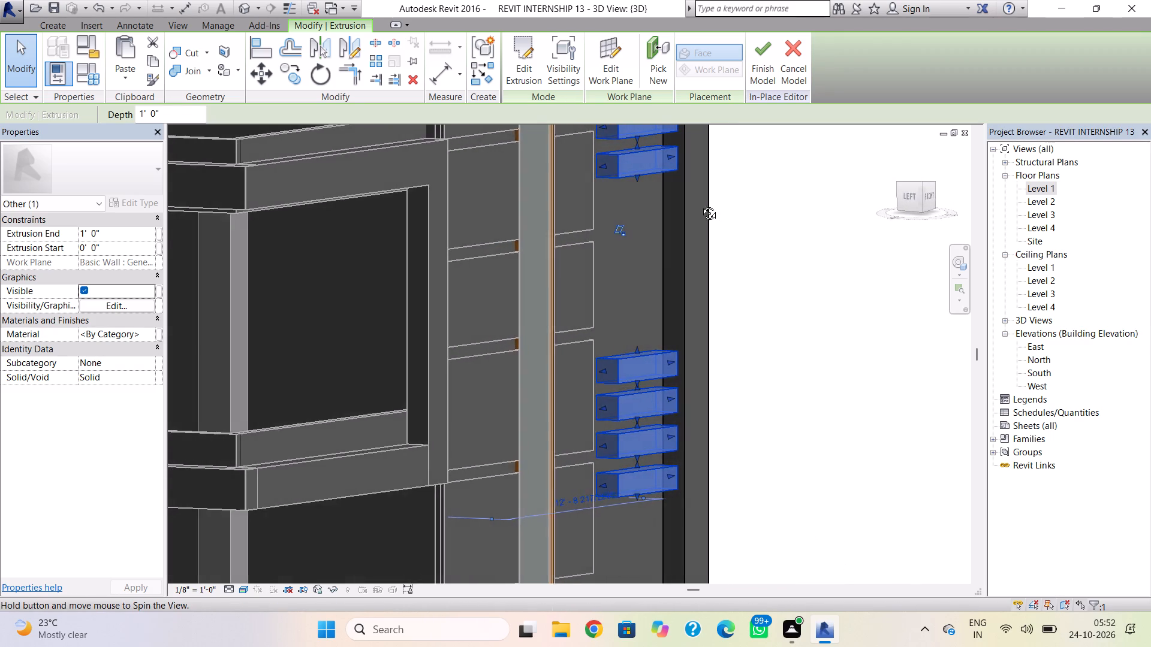
{"action": "right_click_drag", "start_coordinate": [700, 204], "coordinate": [689, 282], "text": "shift"}
{"action": "scroll", "coordinate": [689, 282], "scroll_direction": "down", "scroll_amount": 4}
{"action": "right_click_drag", "start_coordinate": [677, 303], "coordinate": [753, 332], "text": "shift"}
{"action": "key", "text": "Escape"}
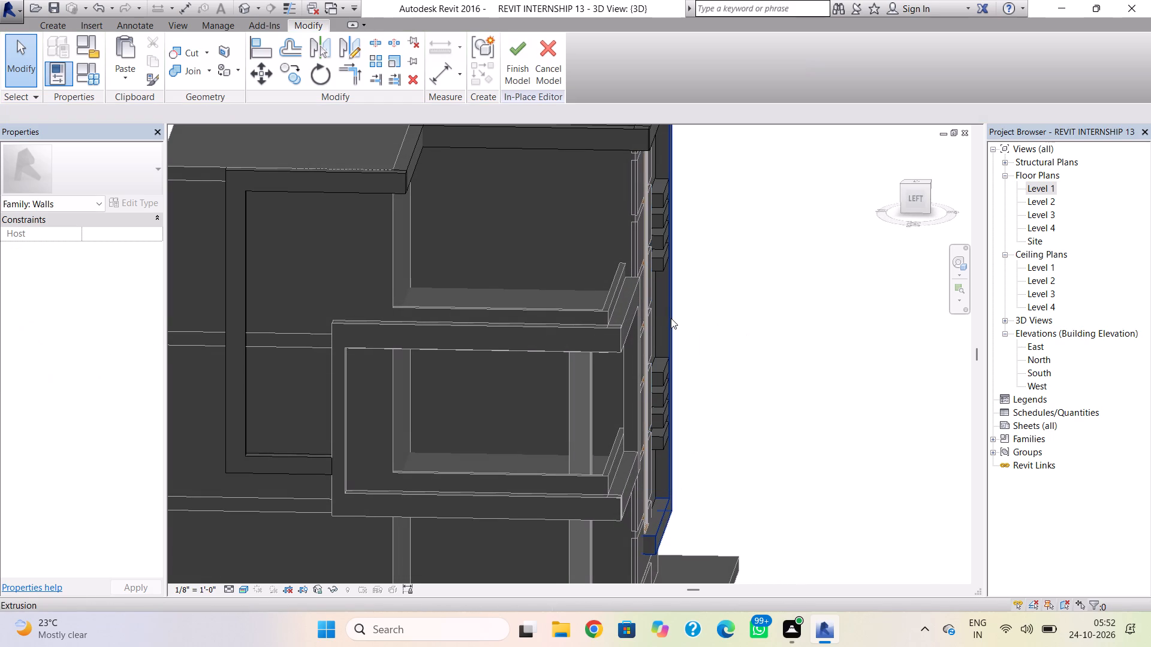
Extend the bars' back face to an extrusion start of -0' 8" and pull their front face in toward the wall.
{"action": "left_click", "coordinate": [660, 268]}
{"action": "scroll", "coordinate": [668, 317], "scroll_direction": "up", "scroll_amount": 3}
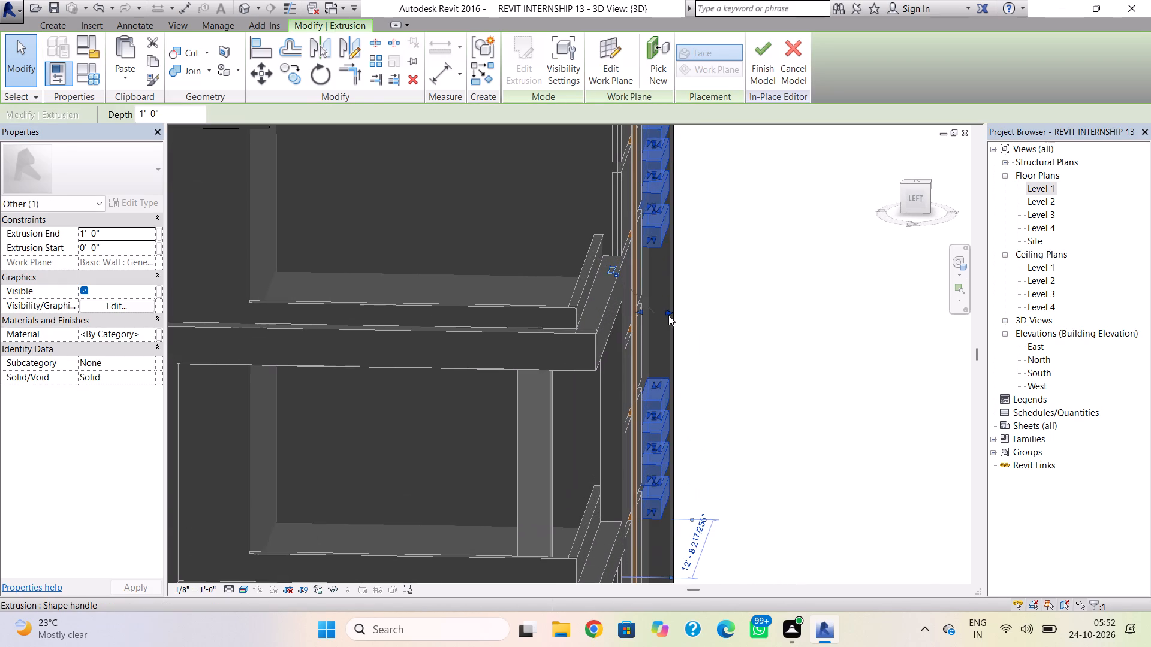
{"action": "left_click_drag", "start_coordinate": [668, 310], "coordinate": [662, 313]}
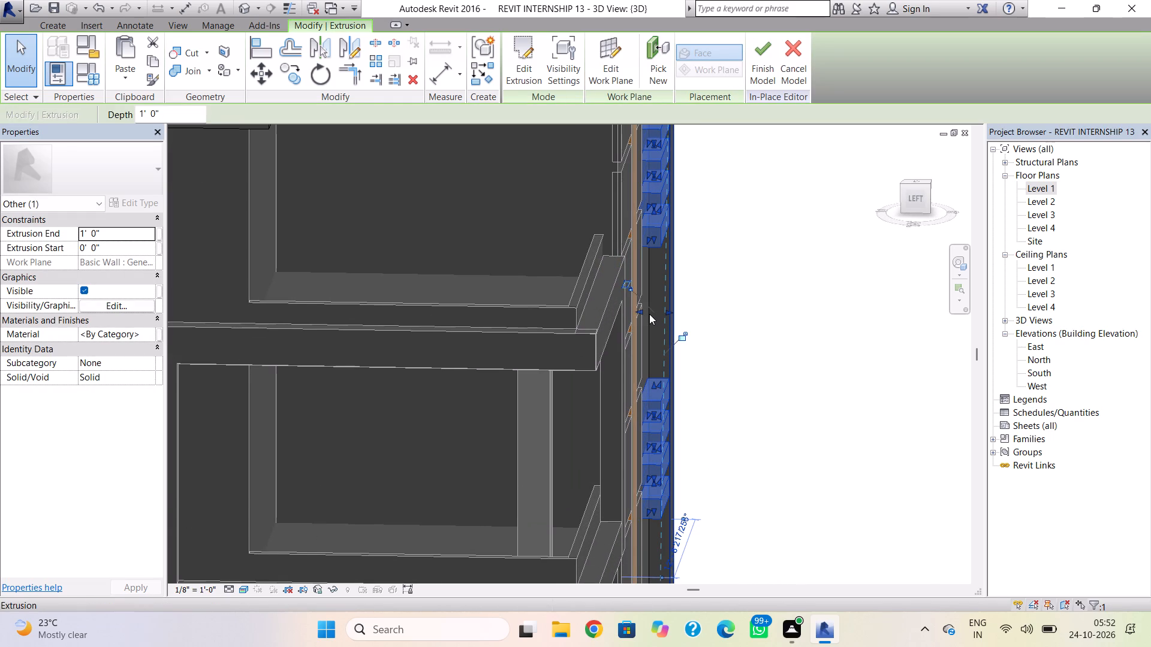
{"action": "left_click_drag", "start_coordinate": [639, 311], "coordinate": [631, 313]}
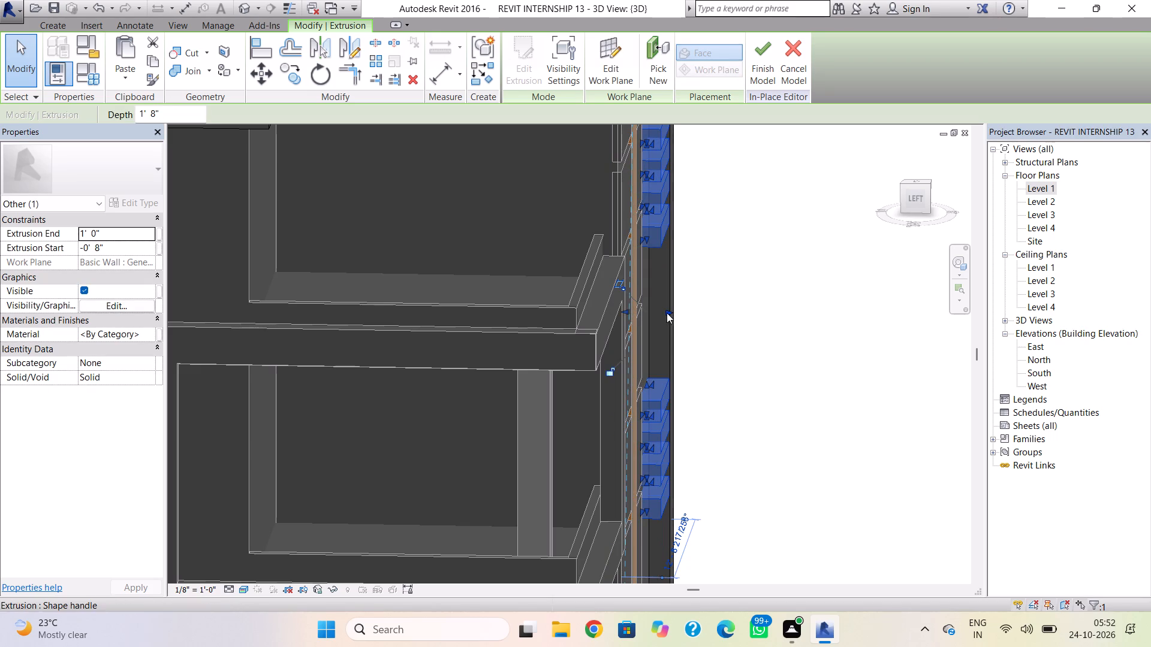
{"action": "left_click_drag", "start_coordinate": [667, 313], "coordinate": [660, 313]}
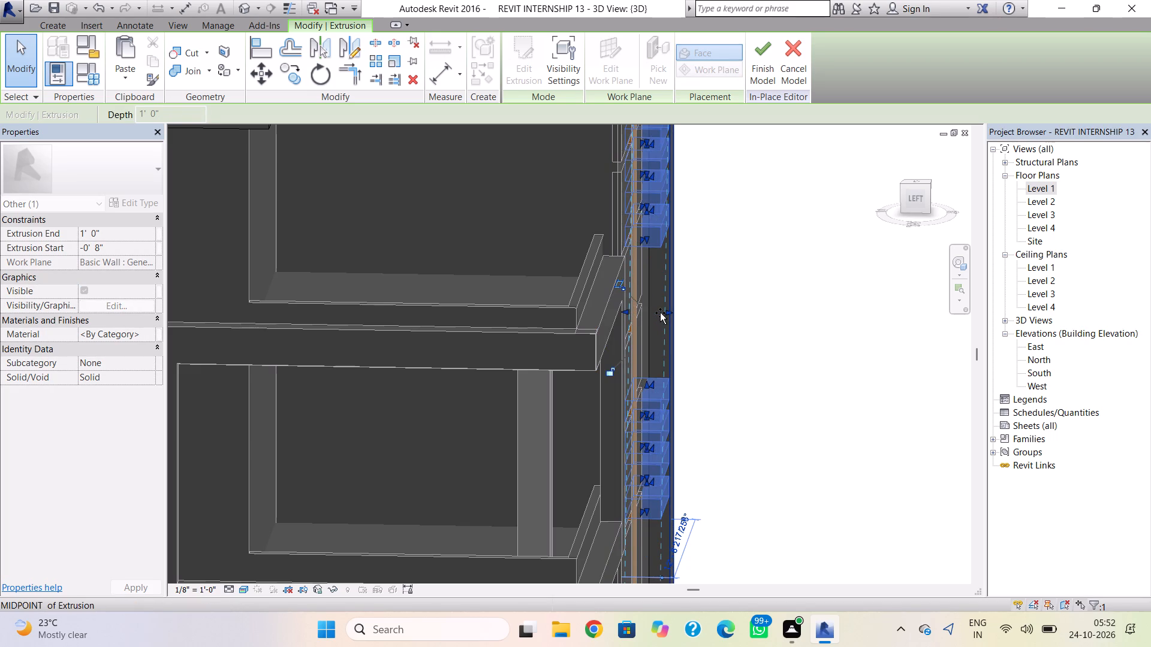
{"action": "left_click_drag", "start_coordinate": [660, 313], "coordinate": [656, 311]}
{"action": "left_click", "coordinate": [734, 317]}
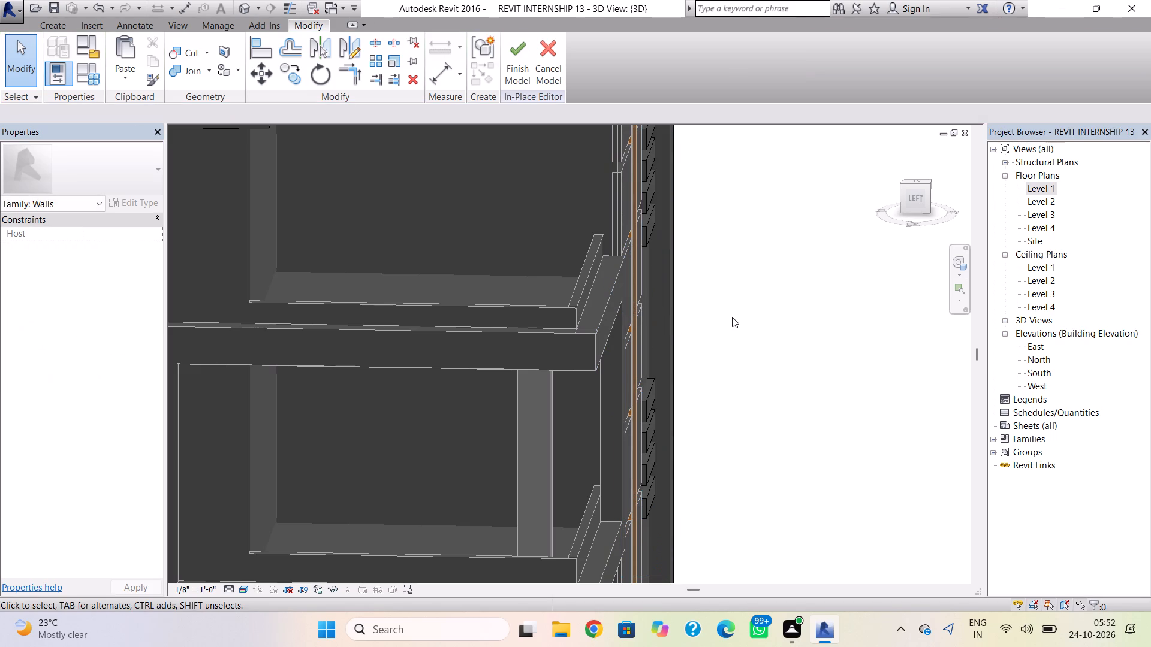
Check the bars from the front and finish the in-place model.
{"action": "right_click_drag", "start_coordinate": [726, 316], "coordinate": [517, 258], "text": "shift"}
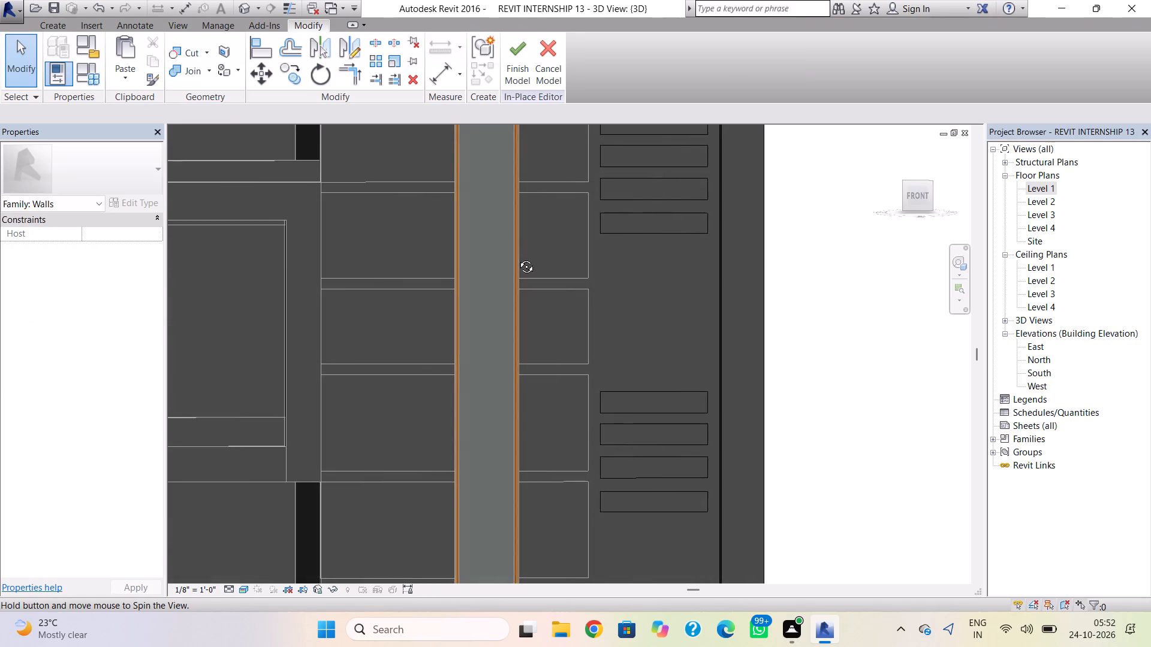
{"action": "right_click_drag", "start_coordinate": [517, 258], "coordinate": [517, 257], "text": "shift"}
{"action": "scroll", "coordinate": [530, 273], "scroll_direction": "down", "scroll_amount": 5}
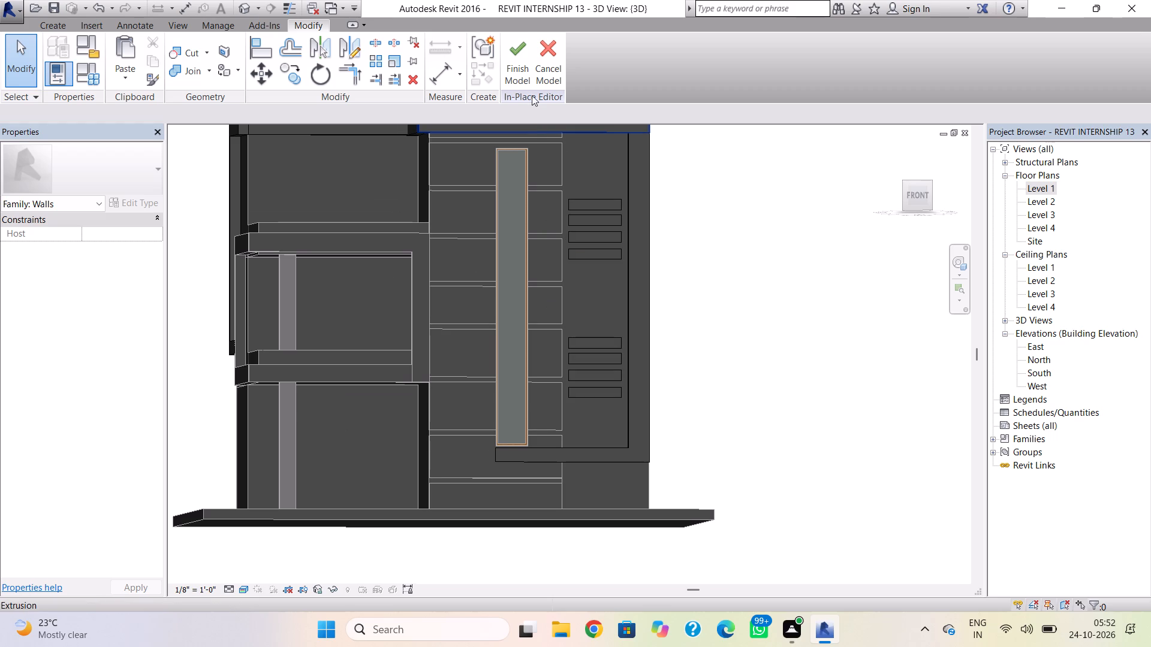
{"action": "left_click", "coordinate": [521, 59]}
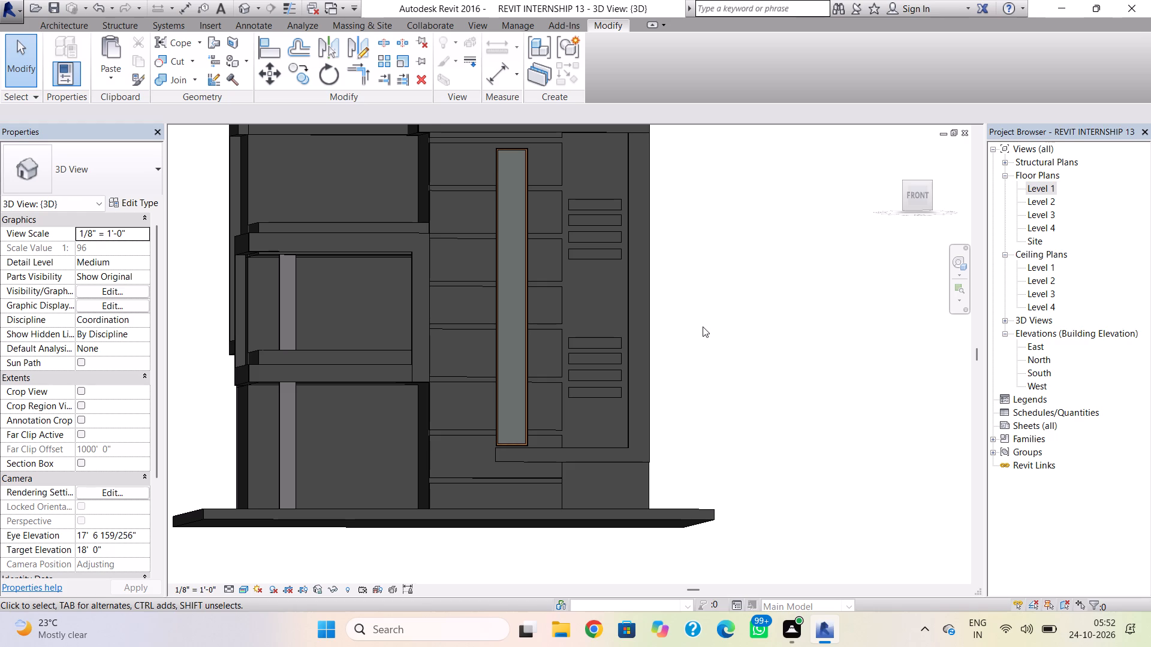
On the left façade, slightly thicken the in-place frame's rear vertical member inward and shift its top member's inner and outer edges down slightly.
{"action": "right_click_drag", "start_coordinate": [389, 394], "coordinate": [393, 394], "text": "shift"}
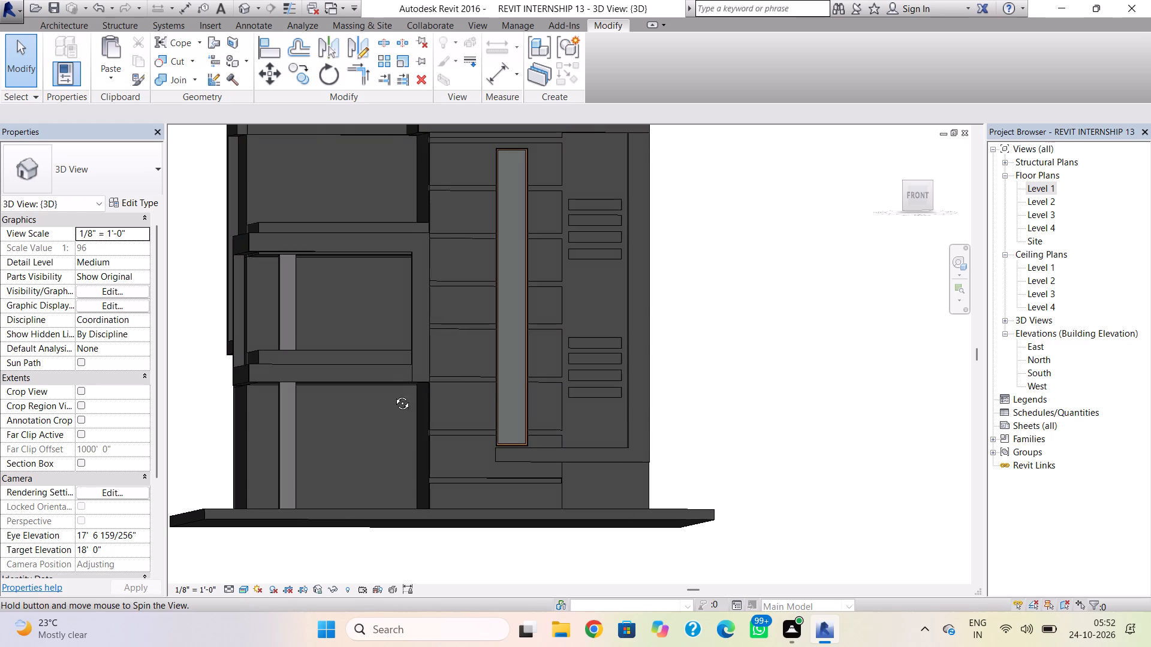
{"action": "right_click_drag", "start_coordinate": [393, 394], "coordinate": [494, 403], "text": "shift"}
{"action": "scroll", "coordinate": [493, 403], "scroll_direction": "down", "scroll_amount": 1}
{"action": "middle_click_drag", "start_coordinate": [493, 403], "coordinate": [533, 395]}
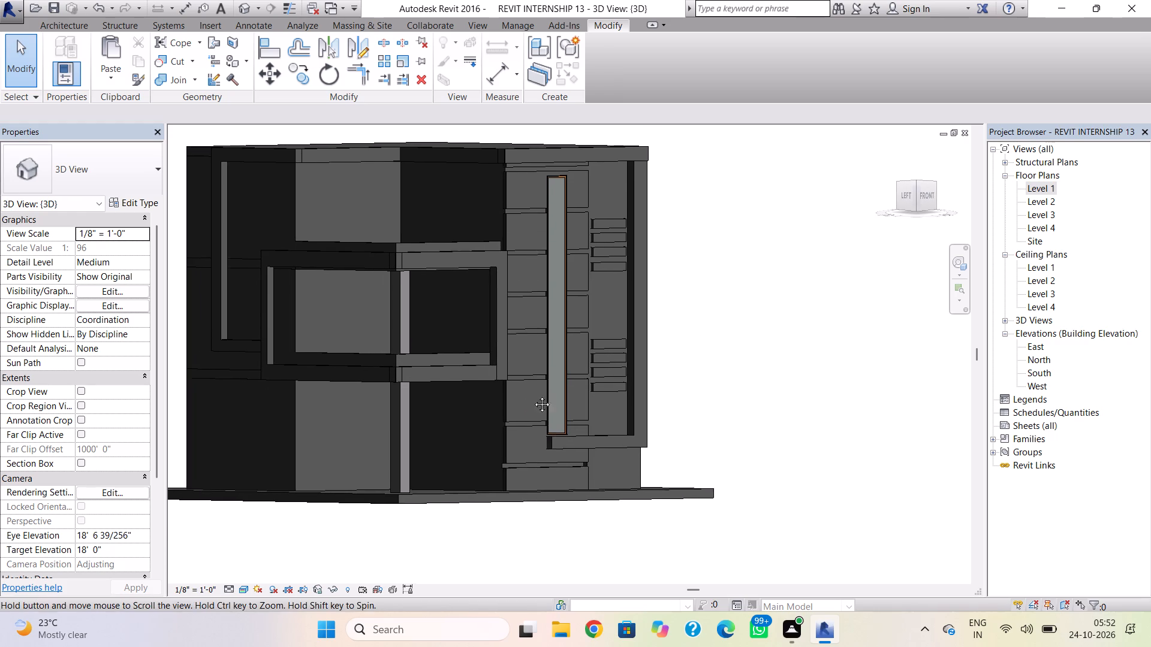
{"action": "middle_click_drag", "start_coordinate": [533, 395], "coordinate": [546, 395]}
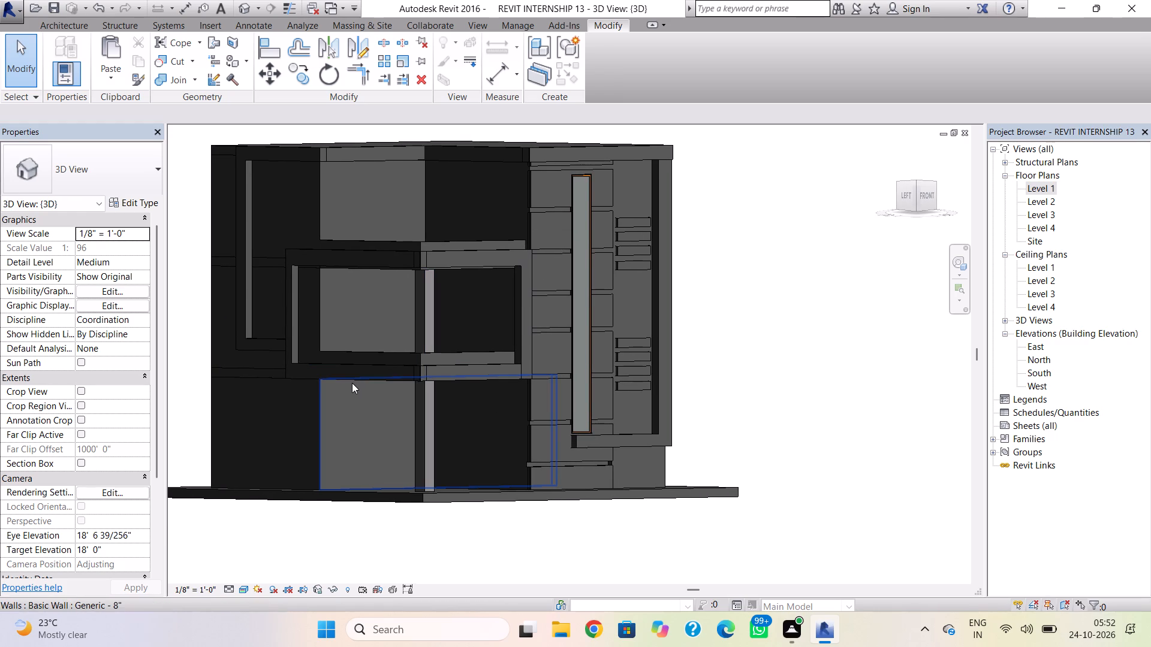
{"action": "left_click", "coordinate": [316, 325]}
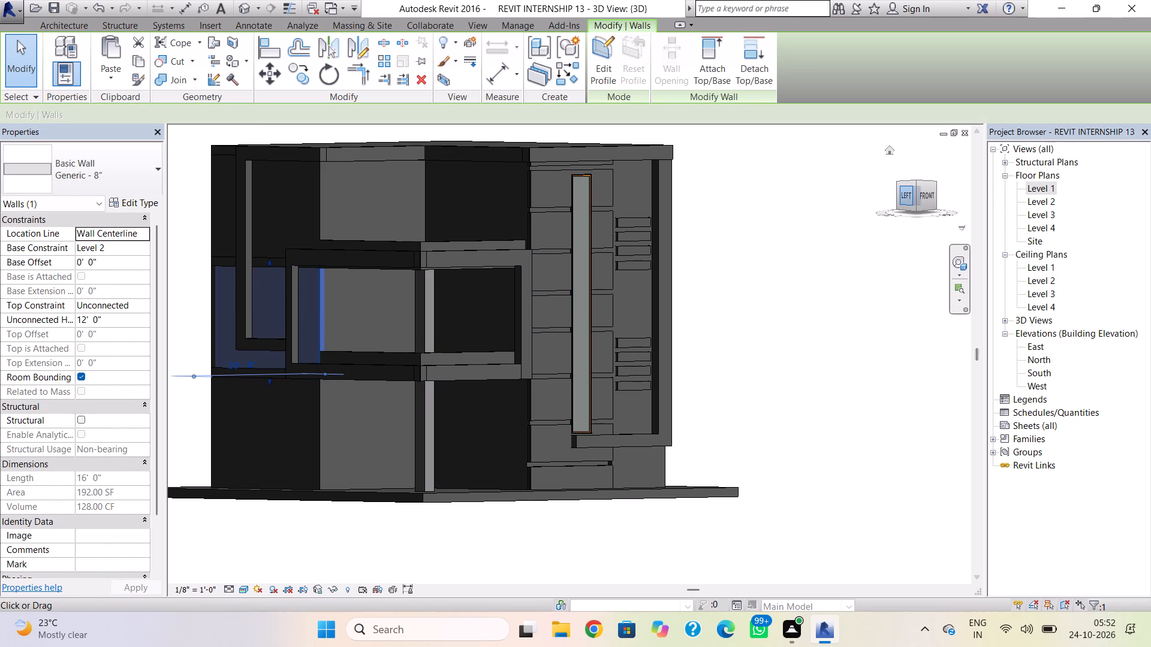
{"action": "left_click", "coordinate": [908, 190]}
{"action": "key", "text": "Escape"}
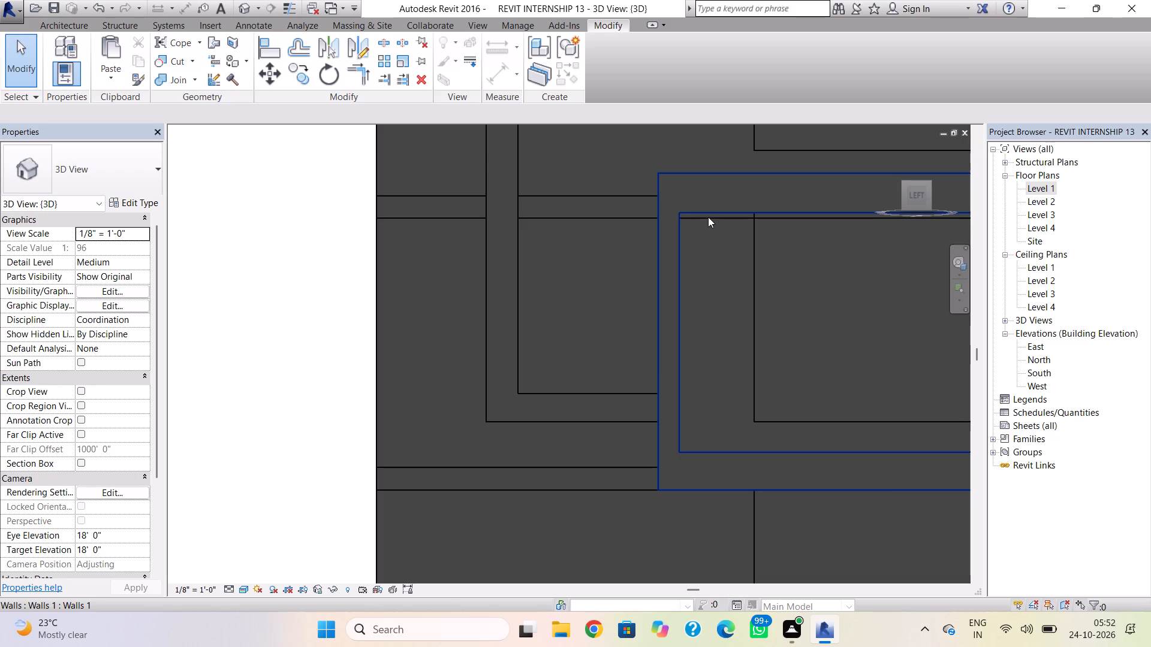
{"action": "left_click", "coordinate": [708, 217]}
{"action": "scroll", "coordinate": [736, 241], "scroll_direction": "down", "scroll_amount": 3}
{"action": "middle_click_drag", "start_coordinate": [737, 242], "coordinate": [576, 256]}
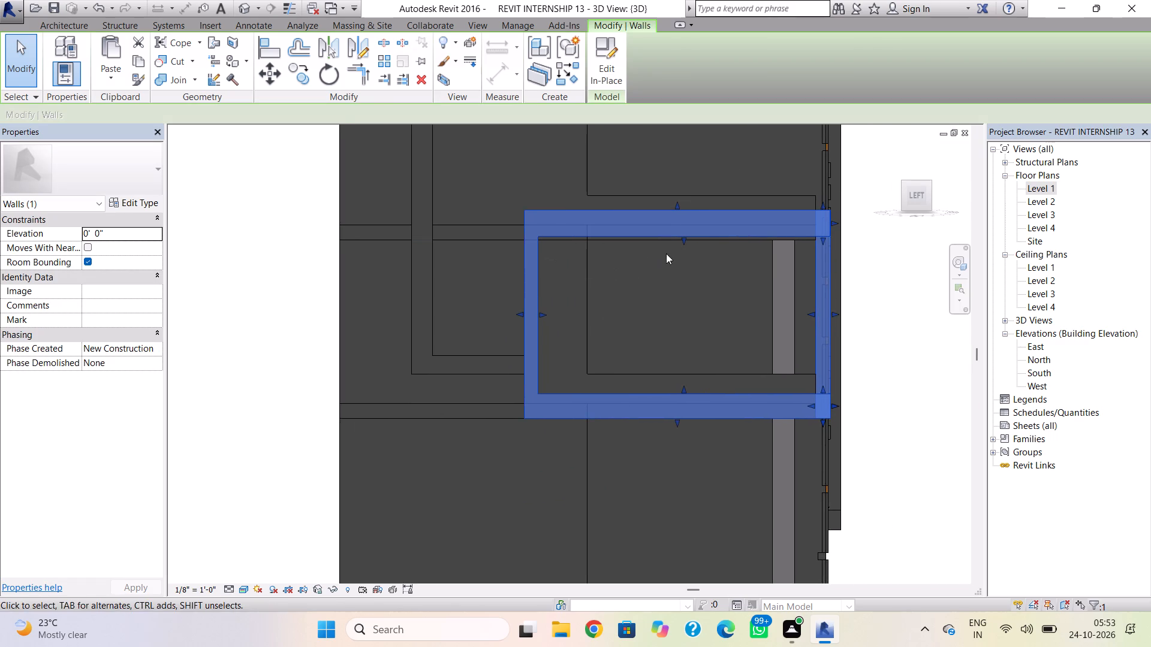
{"action": "left_click", "coordinate": [541, 313]}
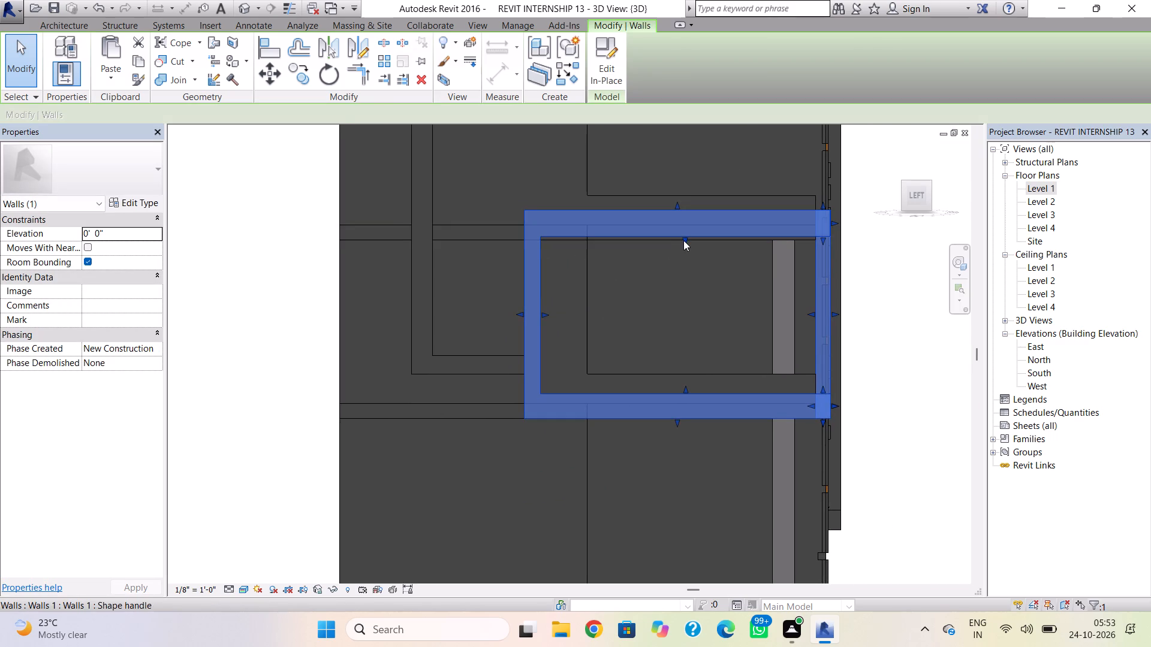
{"action": "left_click", "coordinate": [683, 240]}
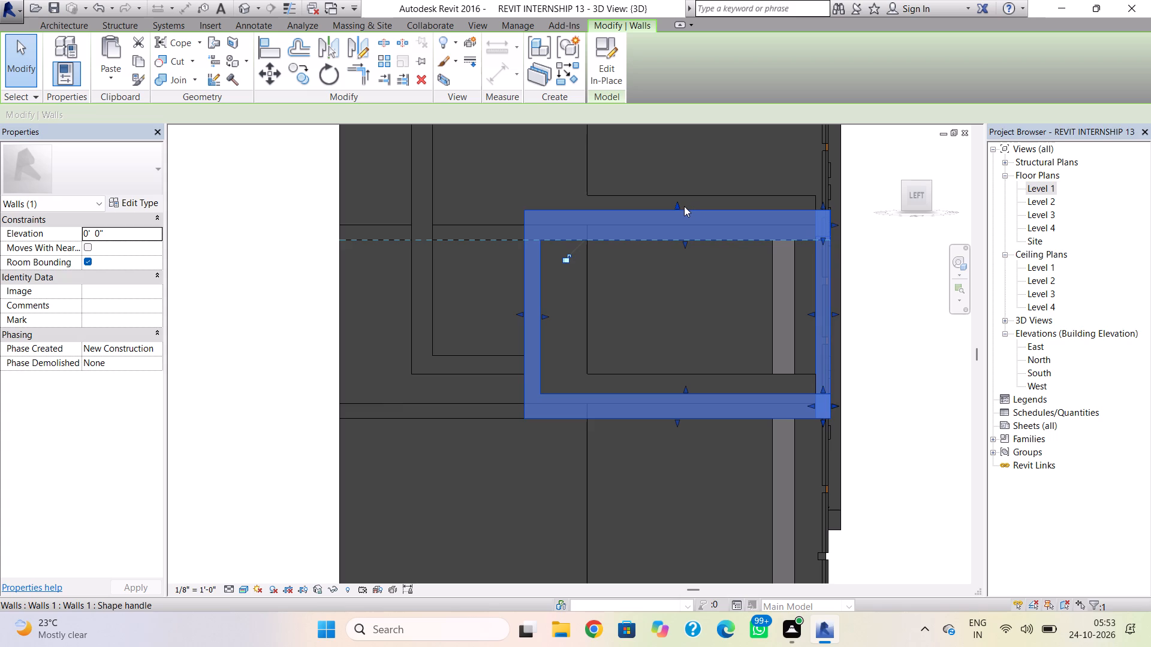
{"action": "left_click_drag", "start_coordinate": [679, 206], "coordinate": [677, 214]}
{"action": "left_click", "coordinate": [668, 288]}
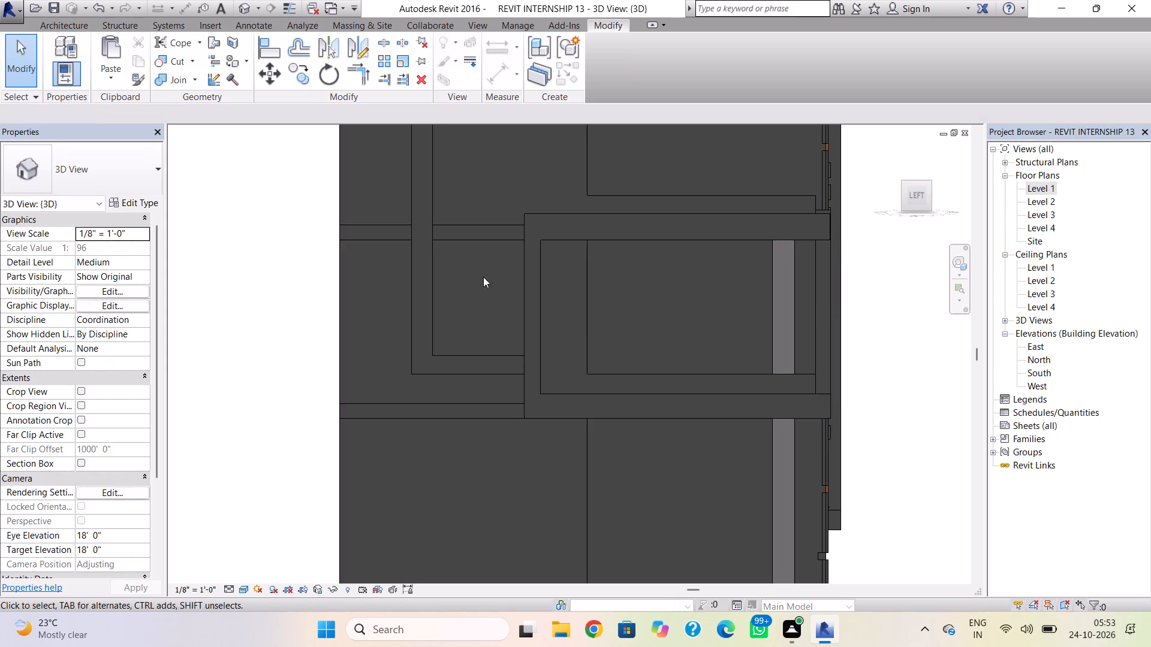
Place two horizontal wall reveals near the top of the Level 2 wall on the left façade, leaving a reveal-sized gap between them.
{"action": "left_click", "coordinate": [64, 32]}
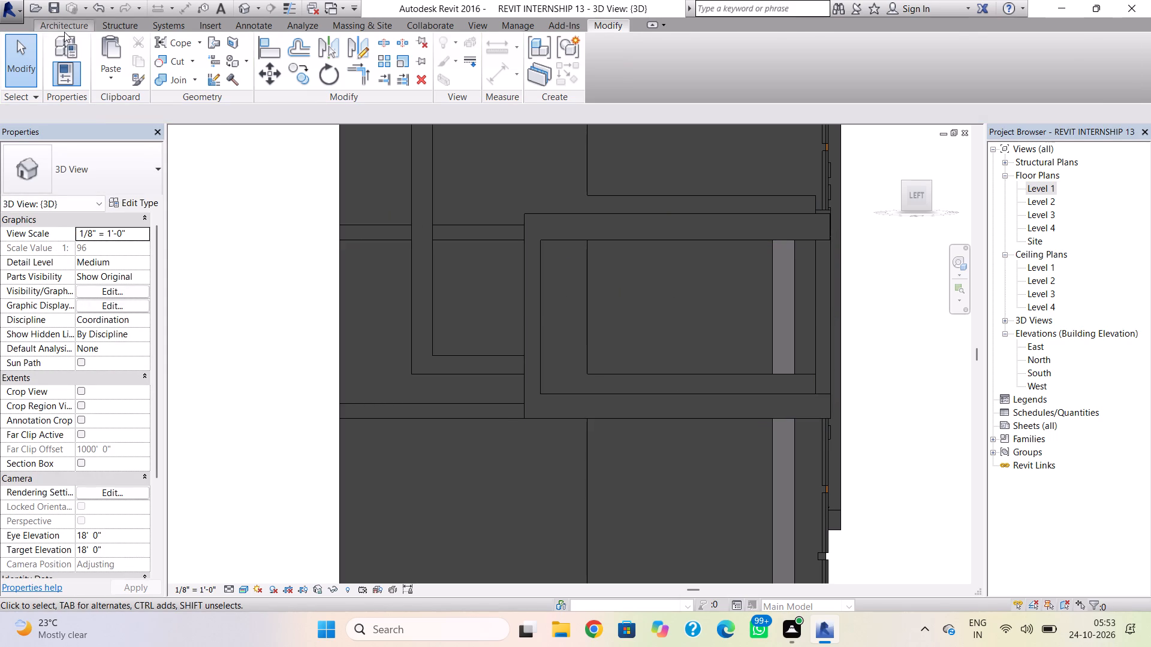
{"action": "left_click", "coordinate": [74, 79]}
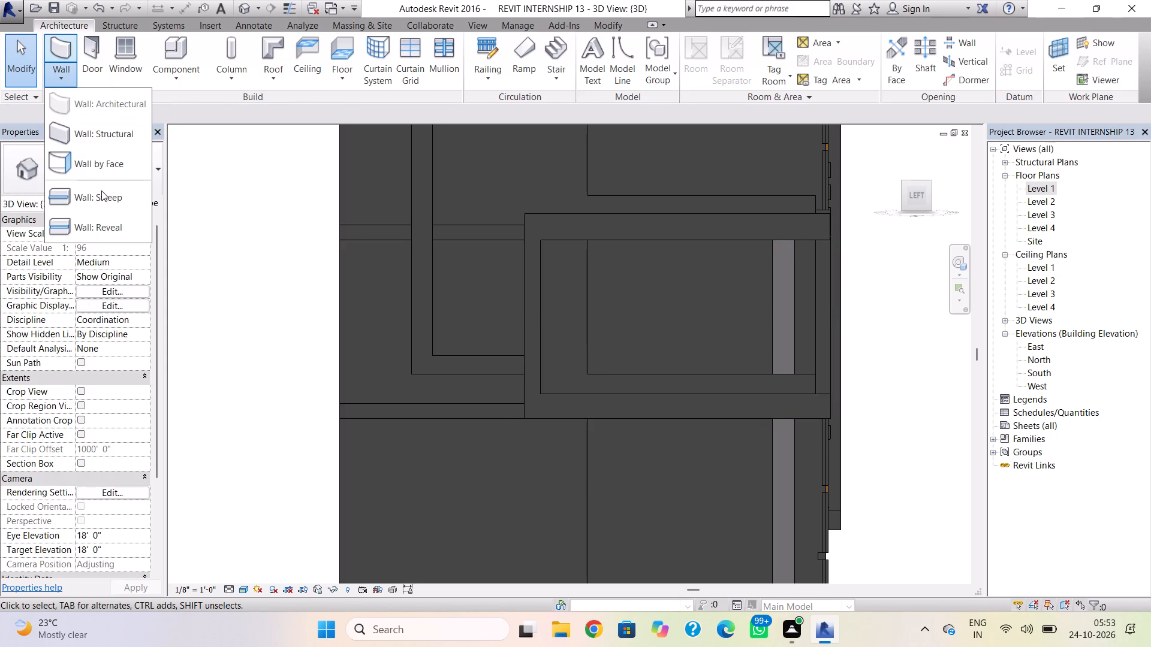
{"action": "left_click", "coordinate": [100, 226]}
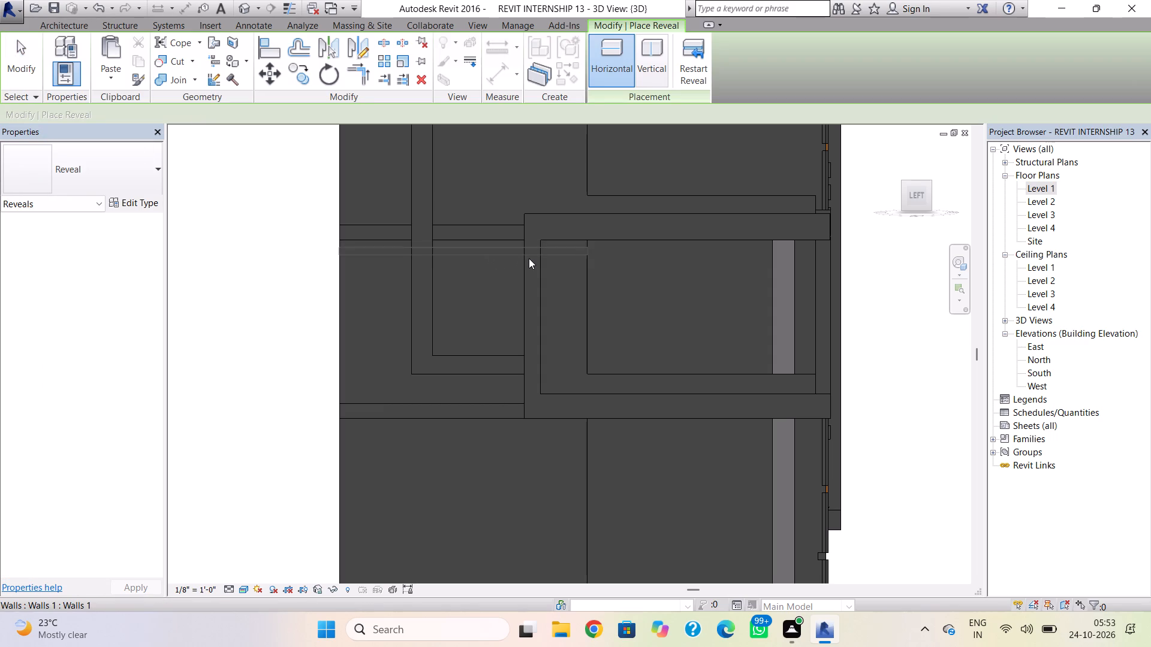
{"action": "left_click", "coordinate": [529, 258]}
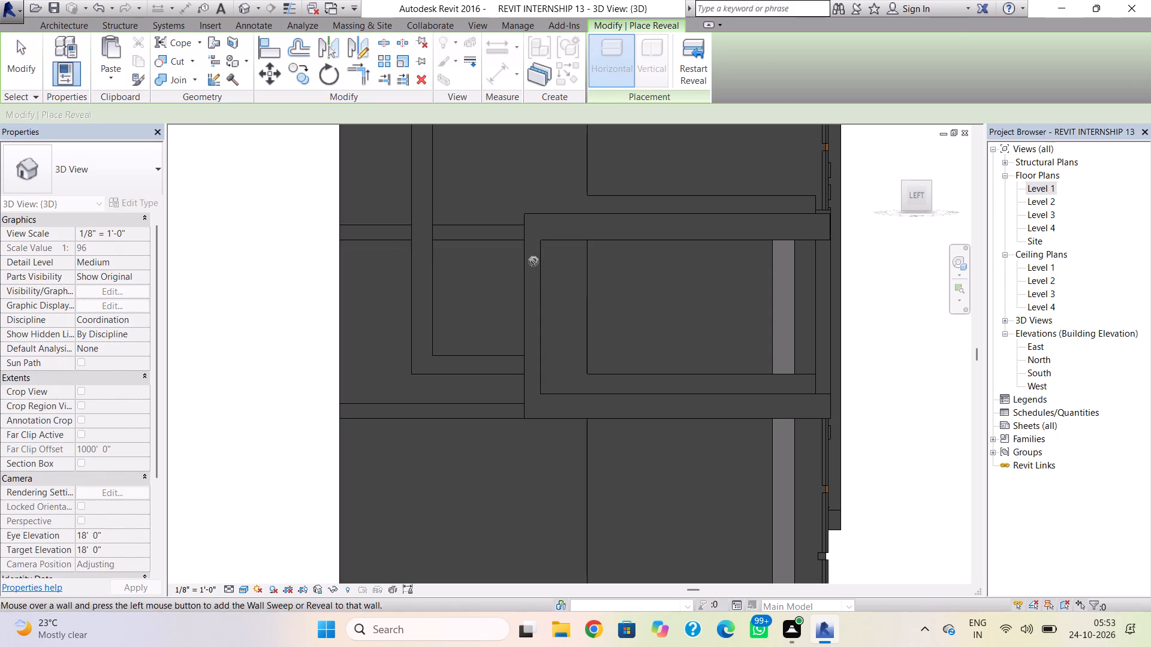
{"action": "left_click", "coordinate": [540, 268]}
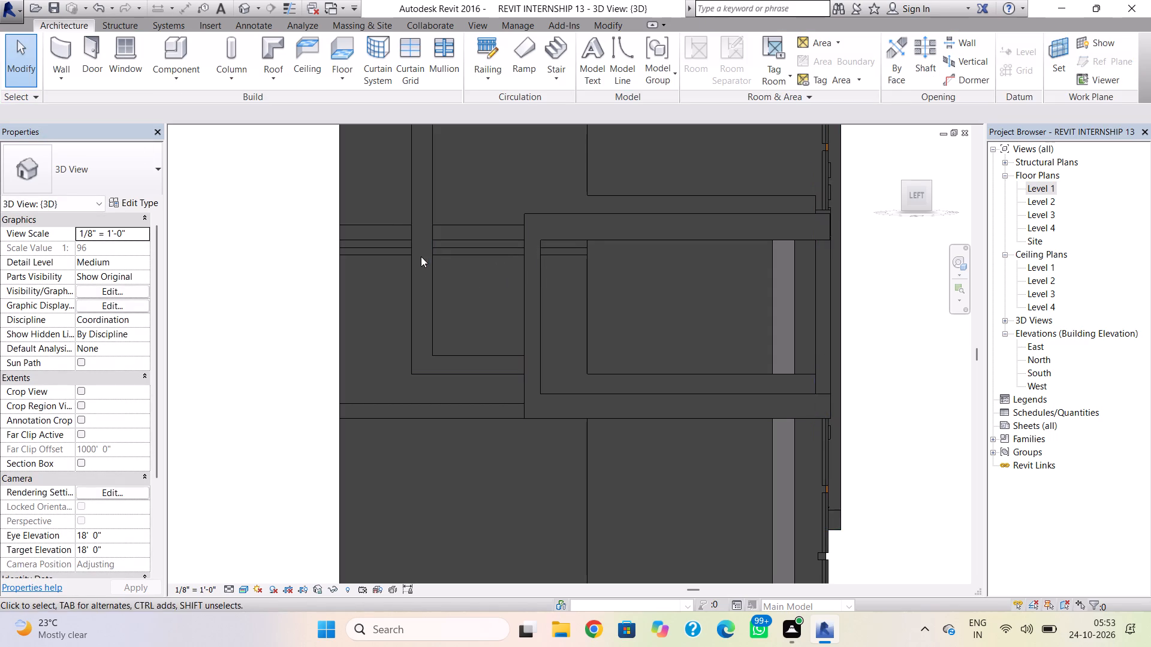
{"action": "left_click", "coordinate": [56, 84]}
{"action": "left_click", "coordinate": [82, 216]}
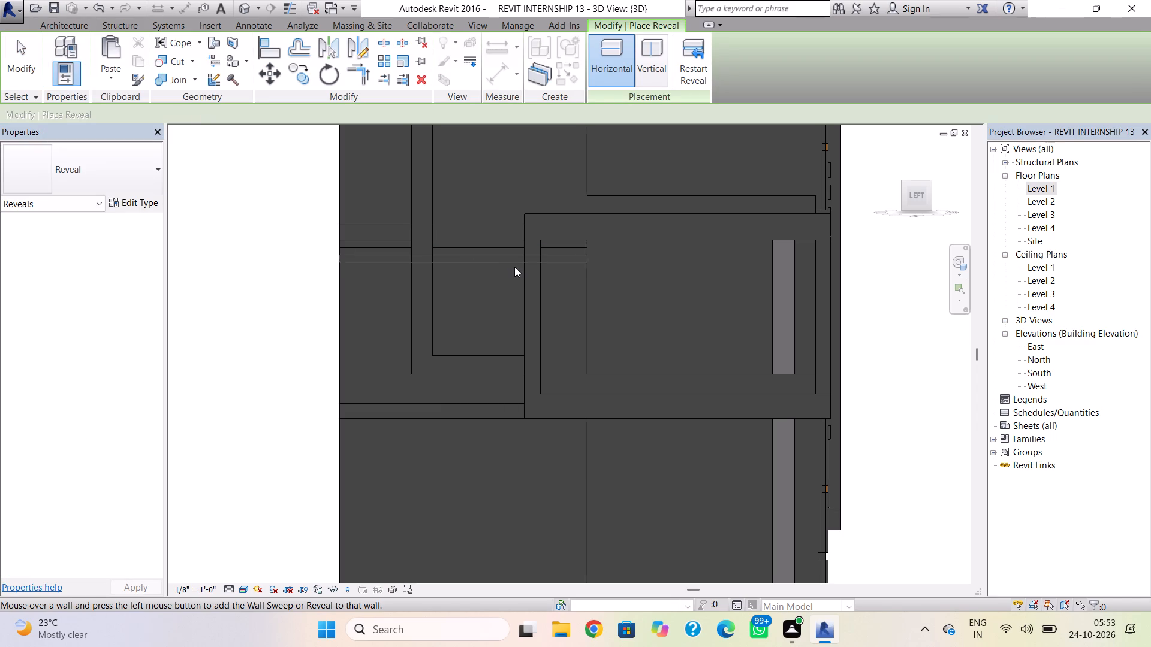
{"action": "left_click", "coordinate": [516, 267]}
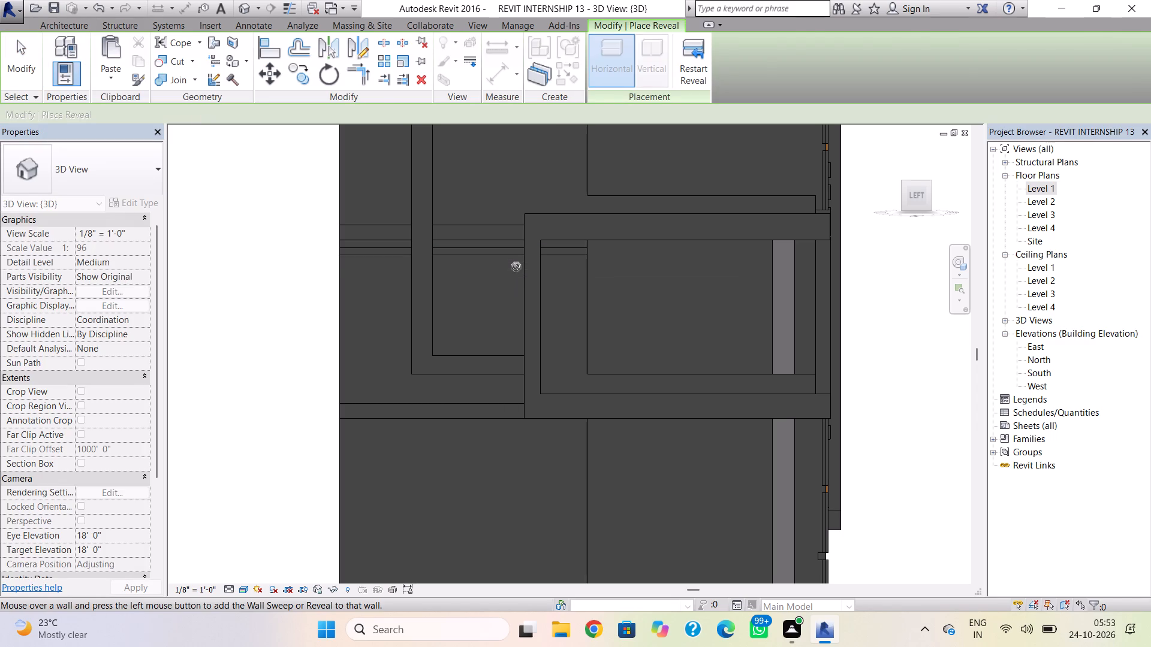
{"action": "left_click", "coordinate": [516, 267]}
Add three more horizontal wall reveals below the first two on the Level 2 left wall, continuing the same even spacing.
{"action": "left_click", "coordinate": [49, 79]}
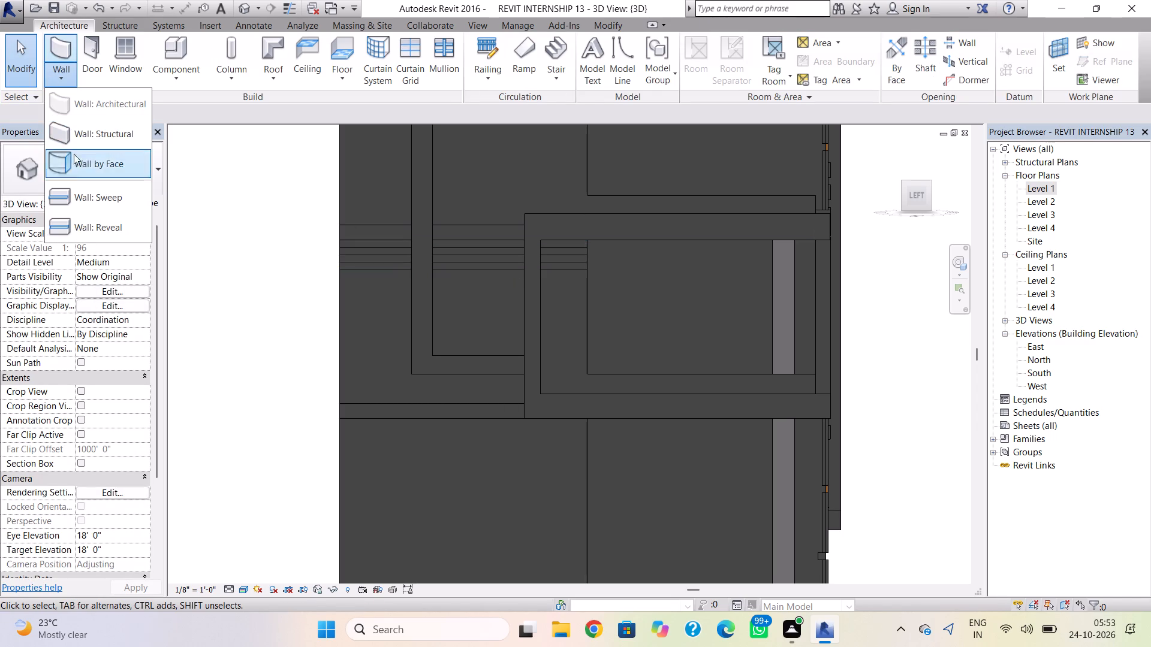
{"action": "left_click", "coordinate": [82, 223]}
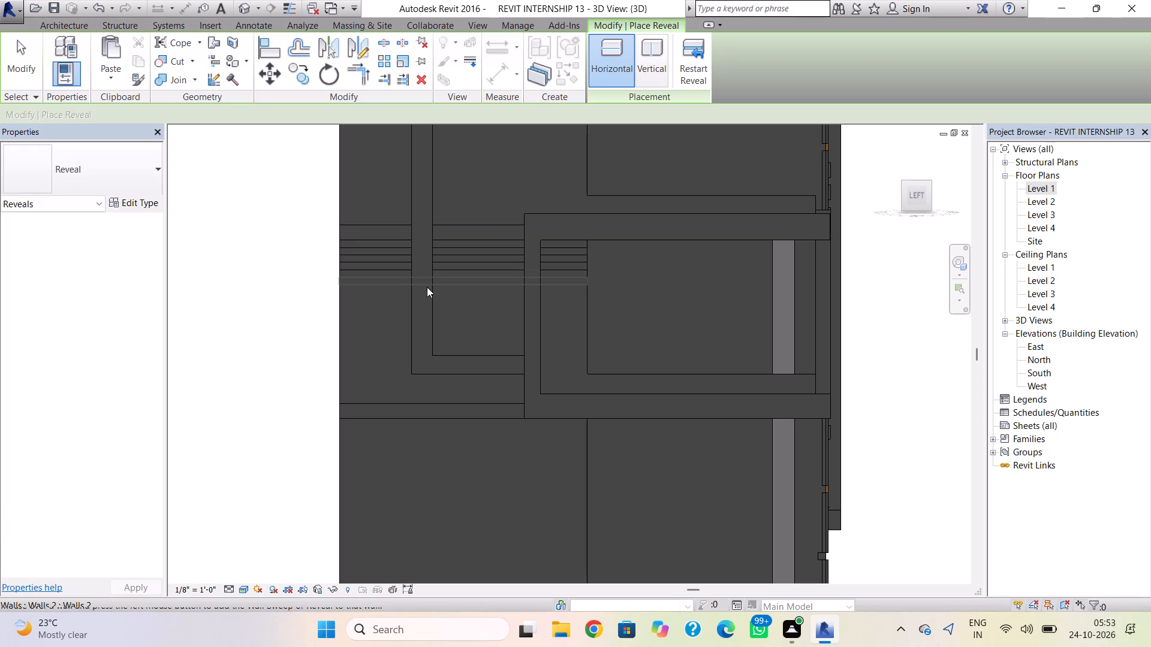
{"action": "double_click", "coordinate": [427, 287]}
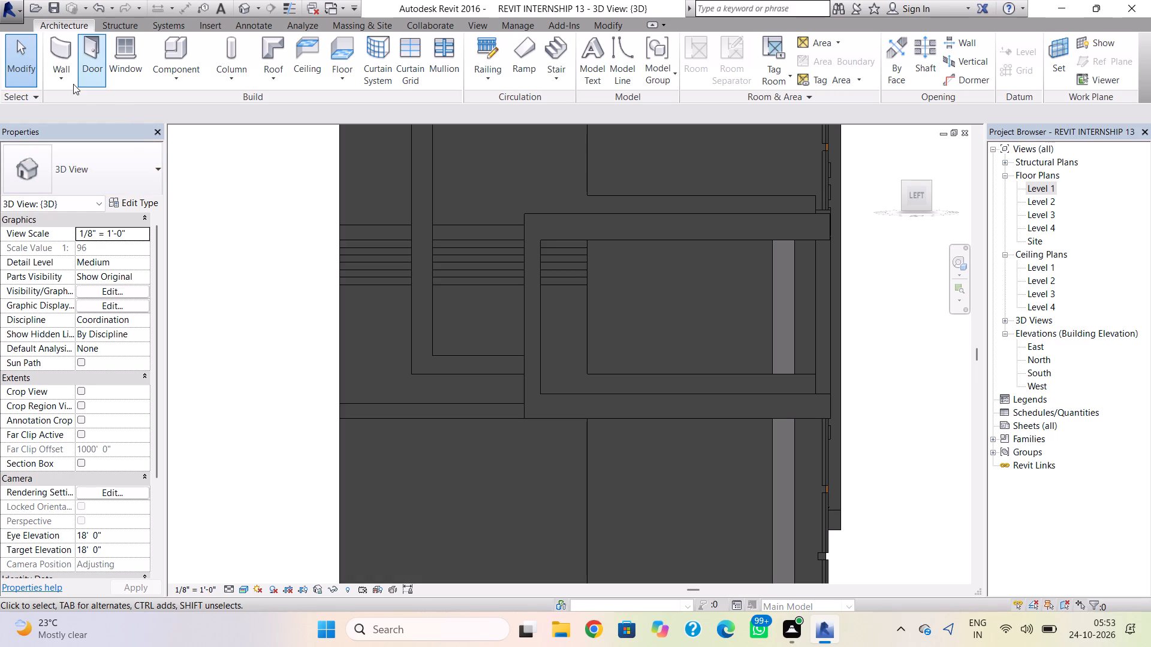
{"action": "left_click", "coordinate": [73, 84]}
{"action": "left_click", "coordinate": [132, 221]}
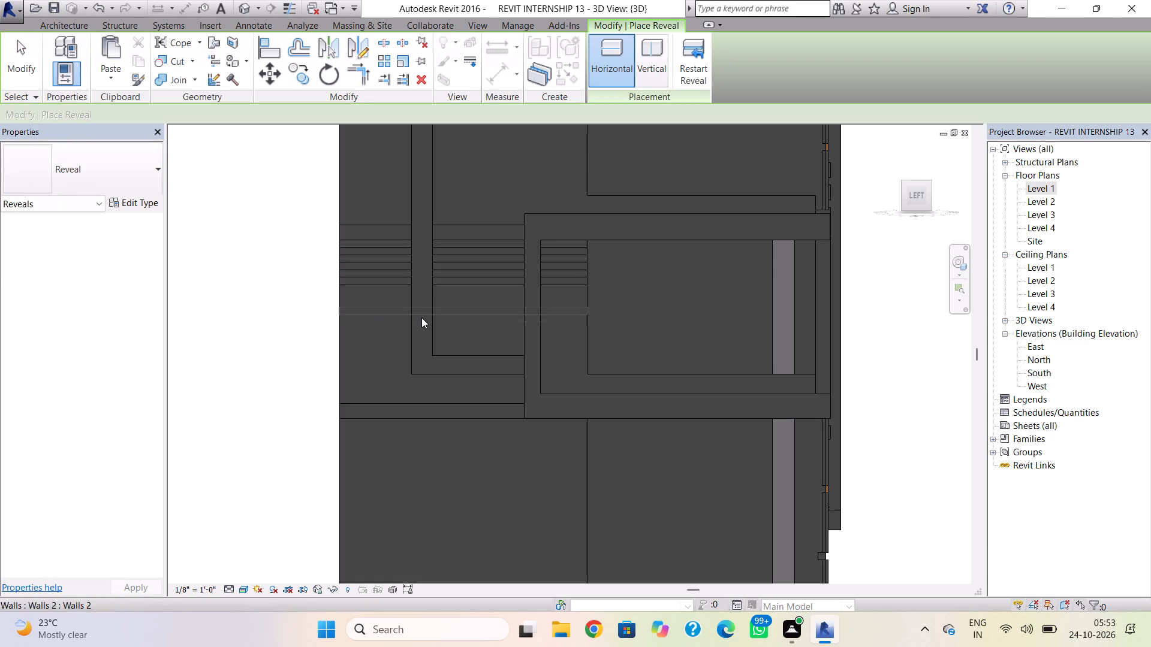
{"action": "double_click", "coordinate": [447, 301]}
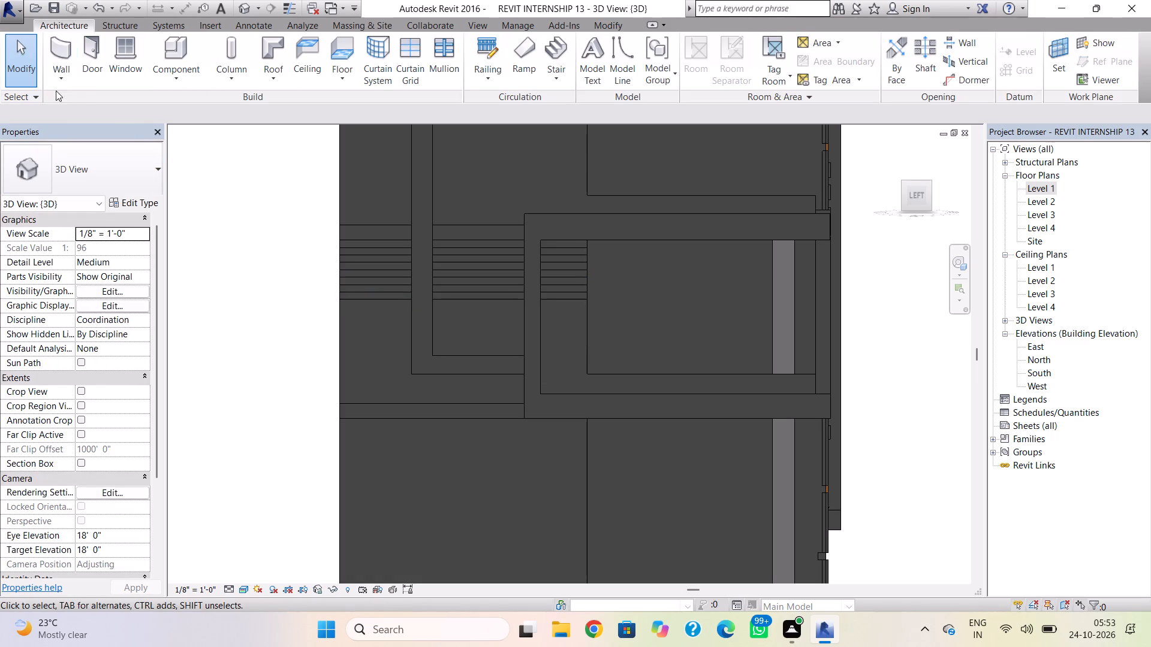
{"action": "left_click", "coordinate": [52, 81]}
{"action": "left_click", "coordinate": [95, 222]}
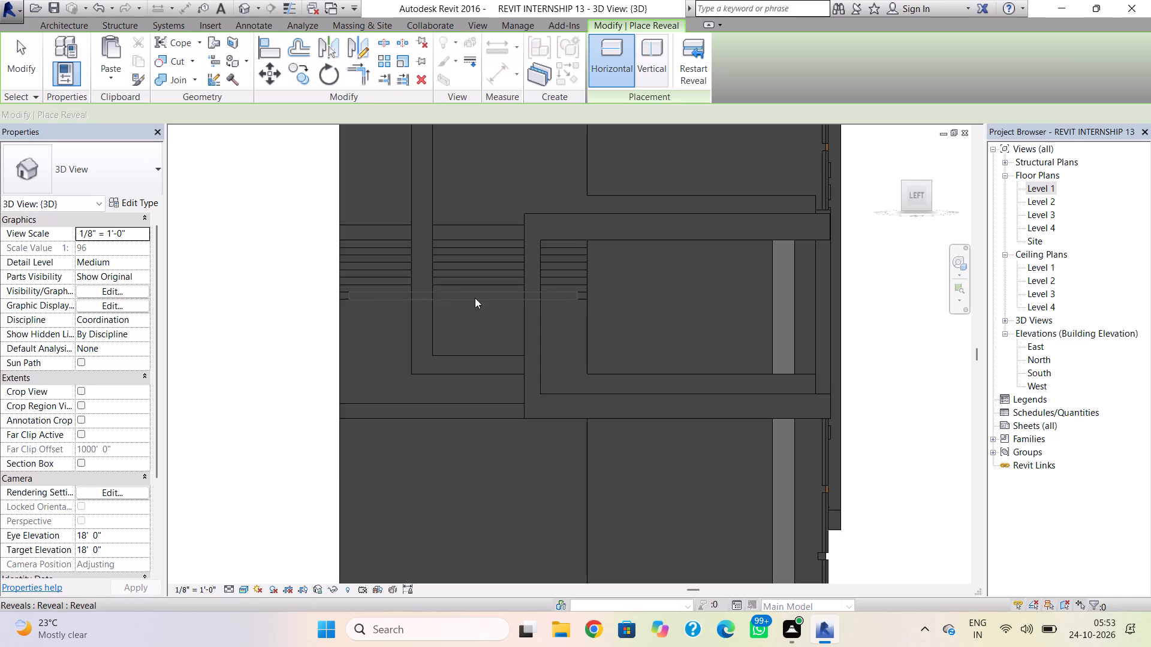
{"action": "double_click", "coordinate": [487, 315]}
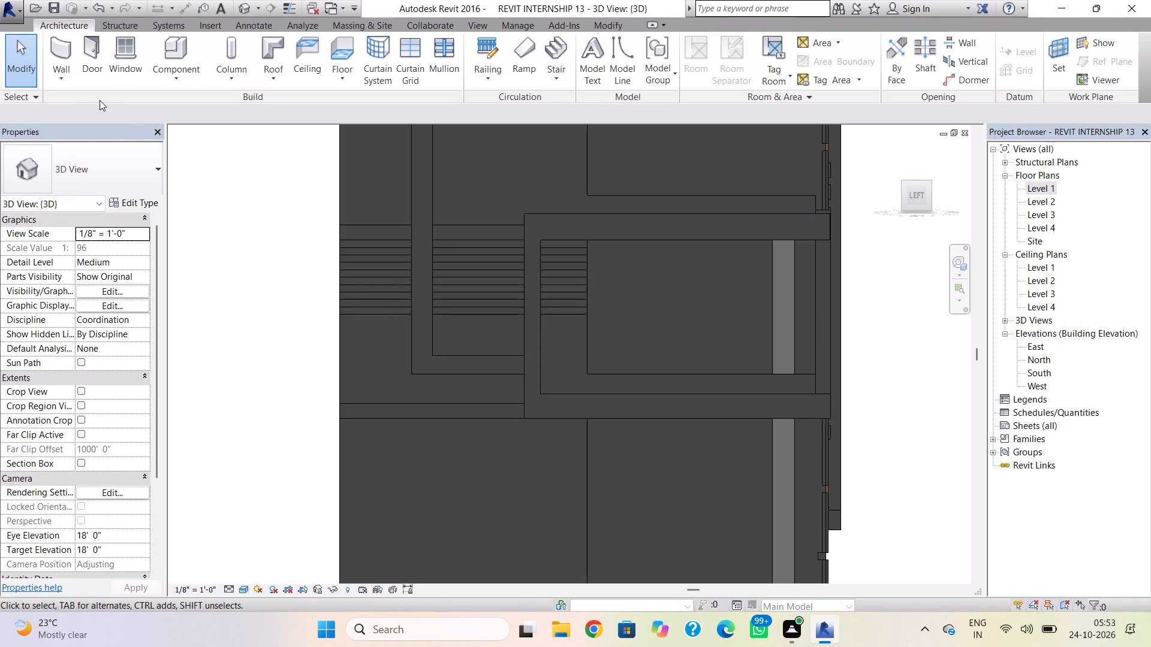
Continue the stack downward with three more evenly spaced horizontal wall reveals on the Level 2 left wall.
{"action": "left_click", "coordinate": [74, 86]}
{"action": "left_click", "coordinate": [131, 225]}
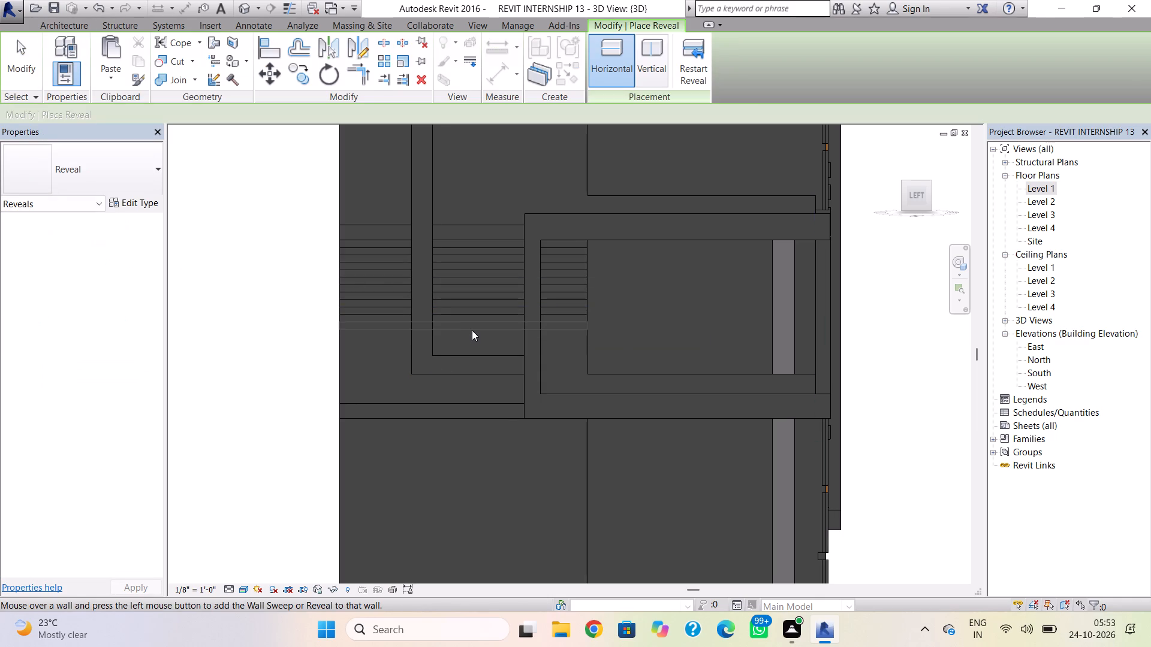
{"action": "double_click", "coordinate": [472, 330]}
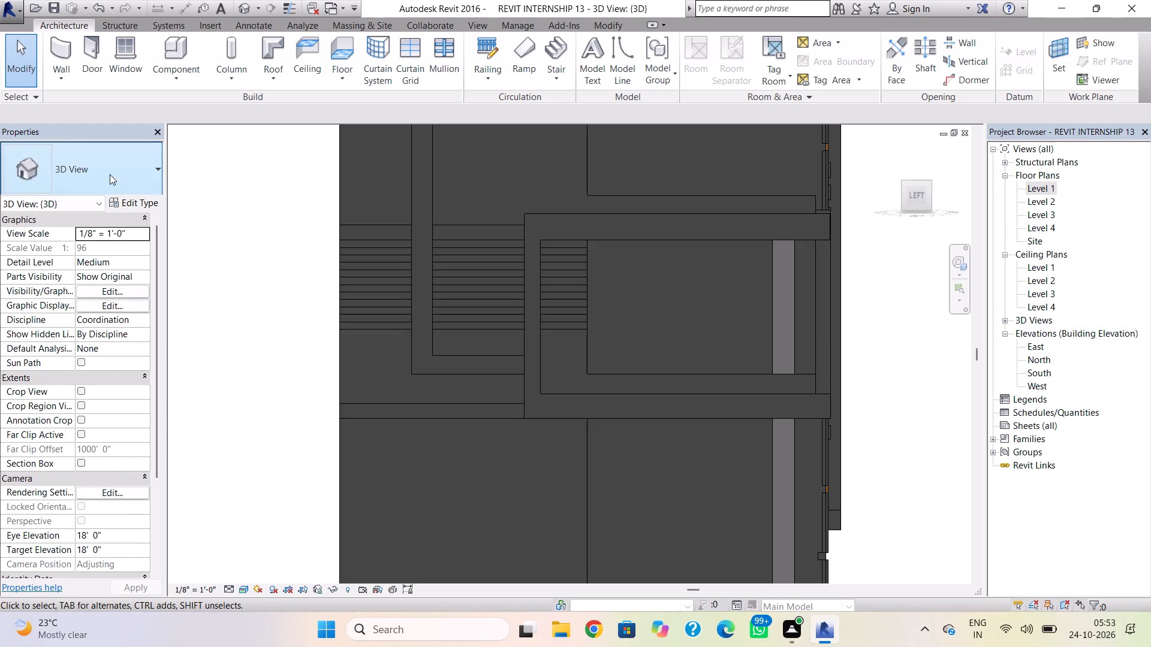
{"action": "left_click", "coordinate": [61, 80]}
{"action": "left_click", "coordinate": [72, 225]}
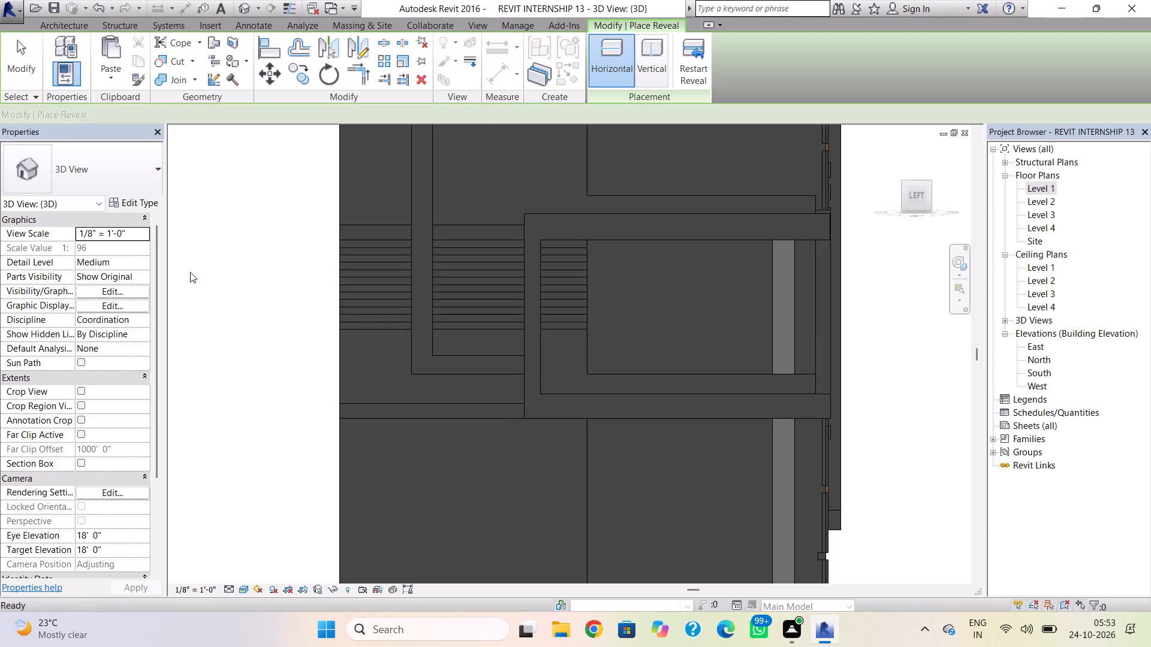
{"action": "double_click", "coordinate": [427, 341]}
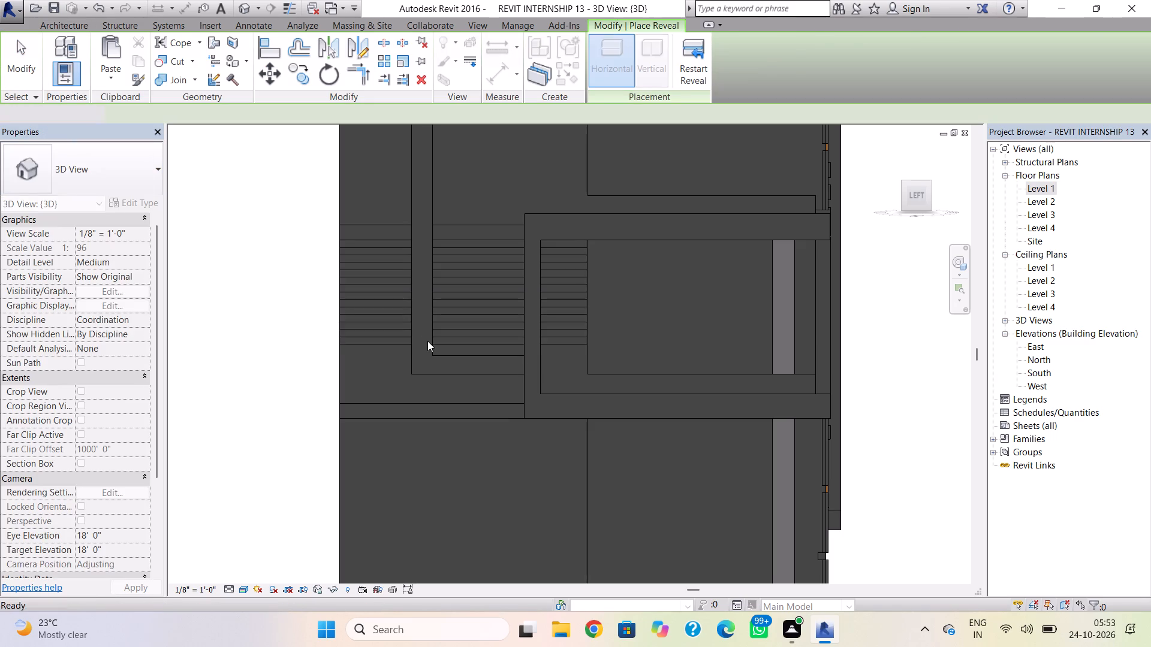
{"action": "left_click", "coordinate": [73, 81]}
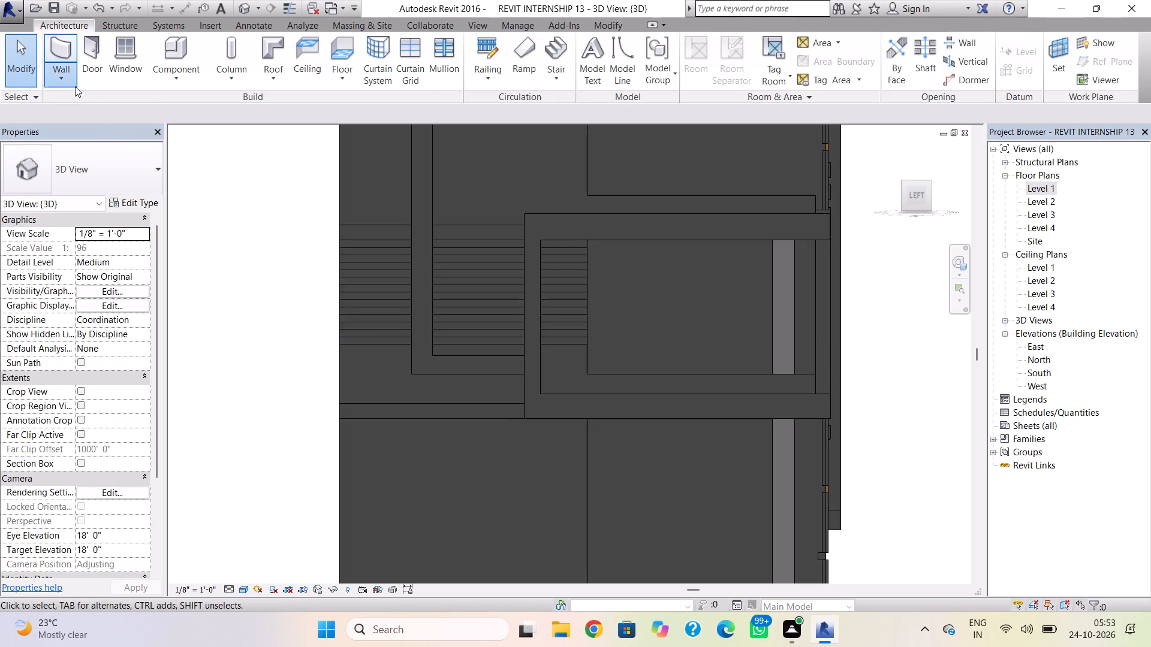
{"action": "left_click", "coordinate": [113, 225]}
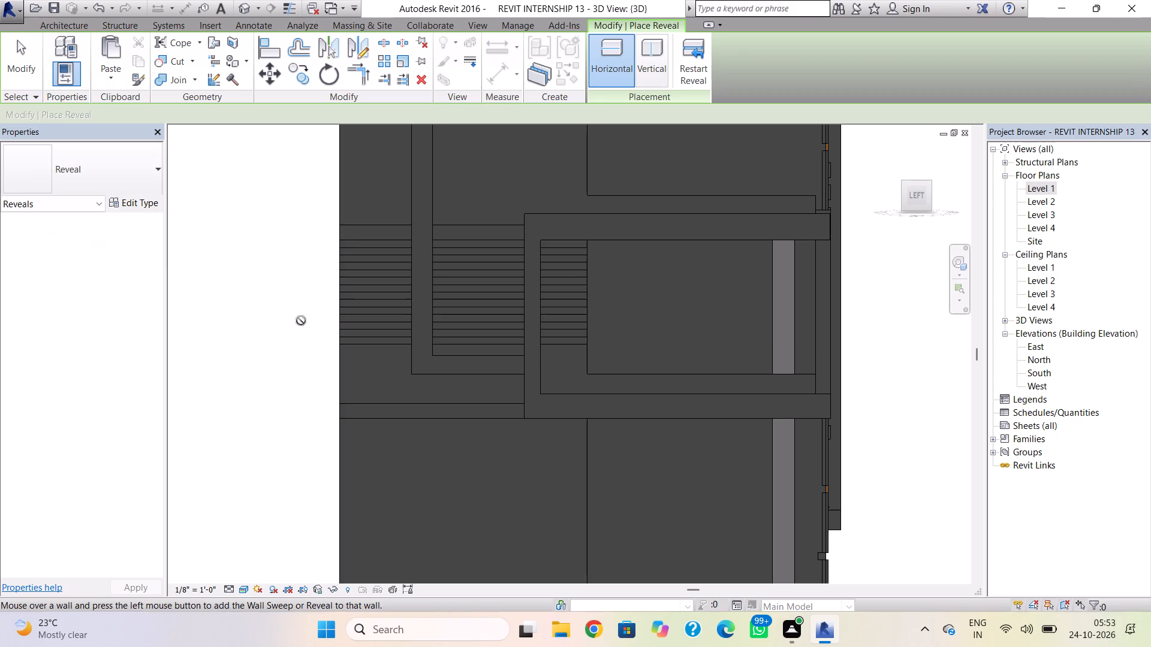
{"action": "double_click", "coordinate": [424, 359]}
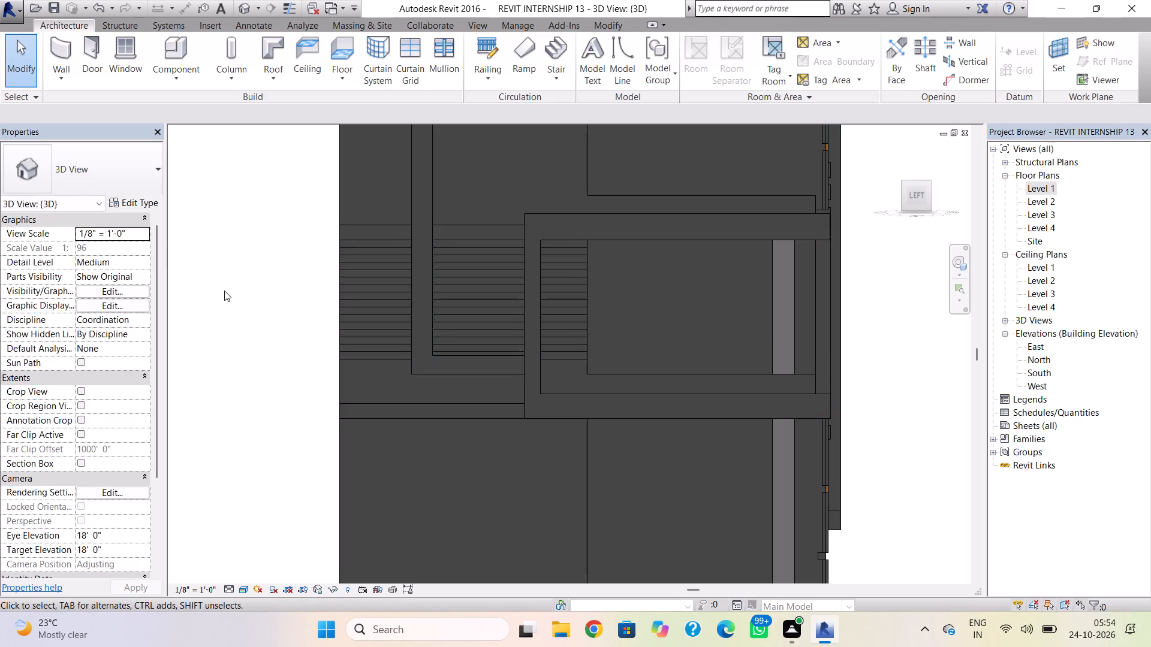
Start another horizontal wall reveal for the stack on the Level 2 left wall.
{"action": "left_click", "coordinate": [46, 79]}
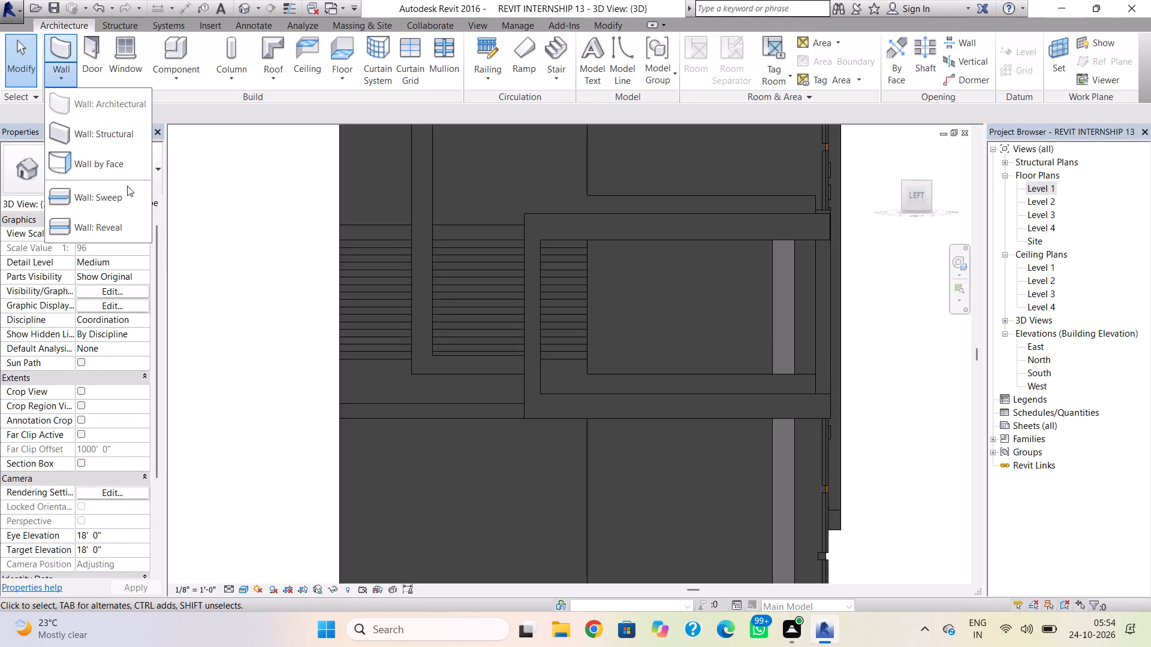
{"action": "left_click", "coordinate": [117, 221]}
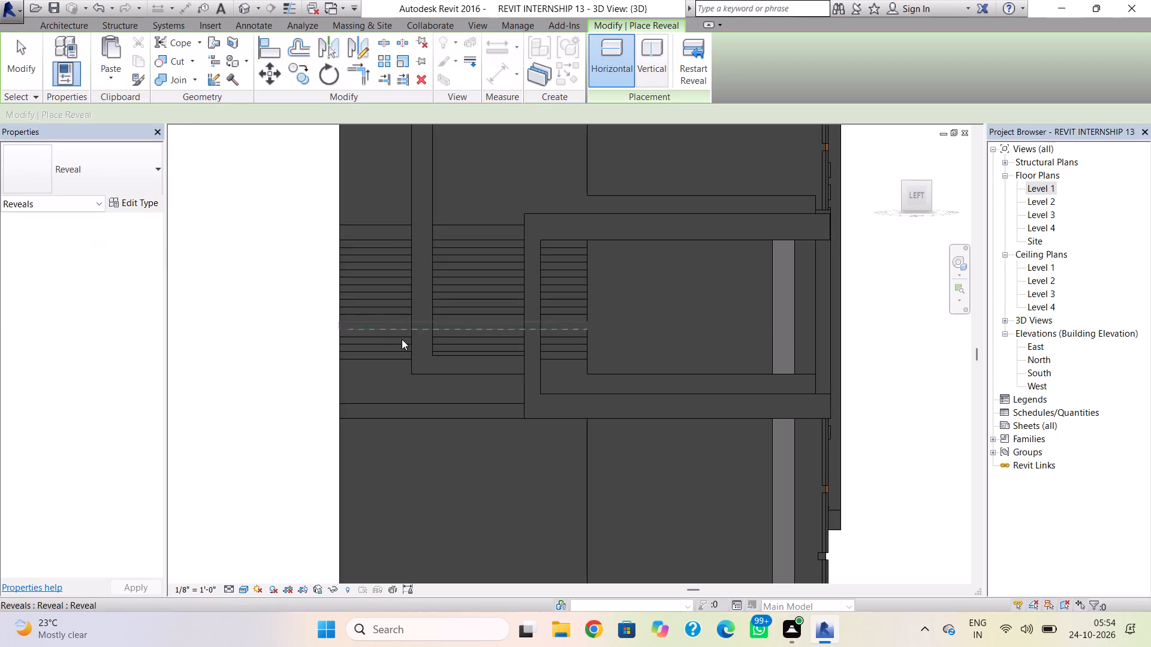
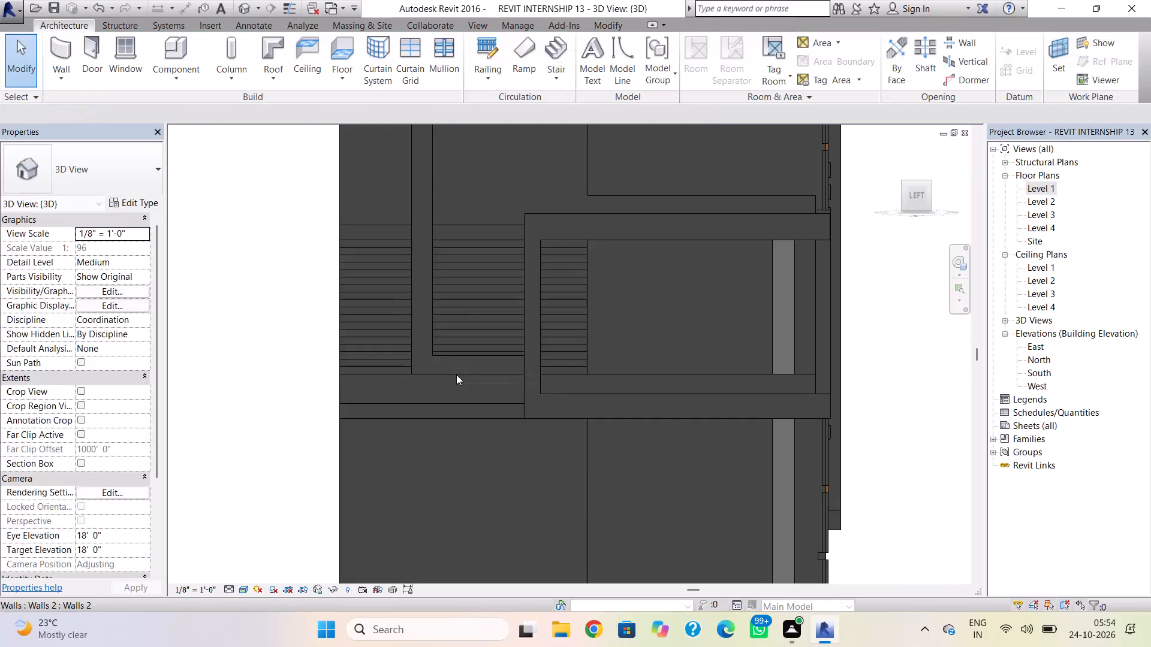
Save the project.
{"action": "left_click", "coordinate": [49, 72]}
{"action": "left_click", "coordinate": [90, 225]}
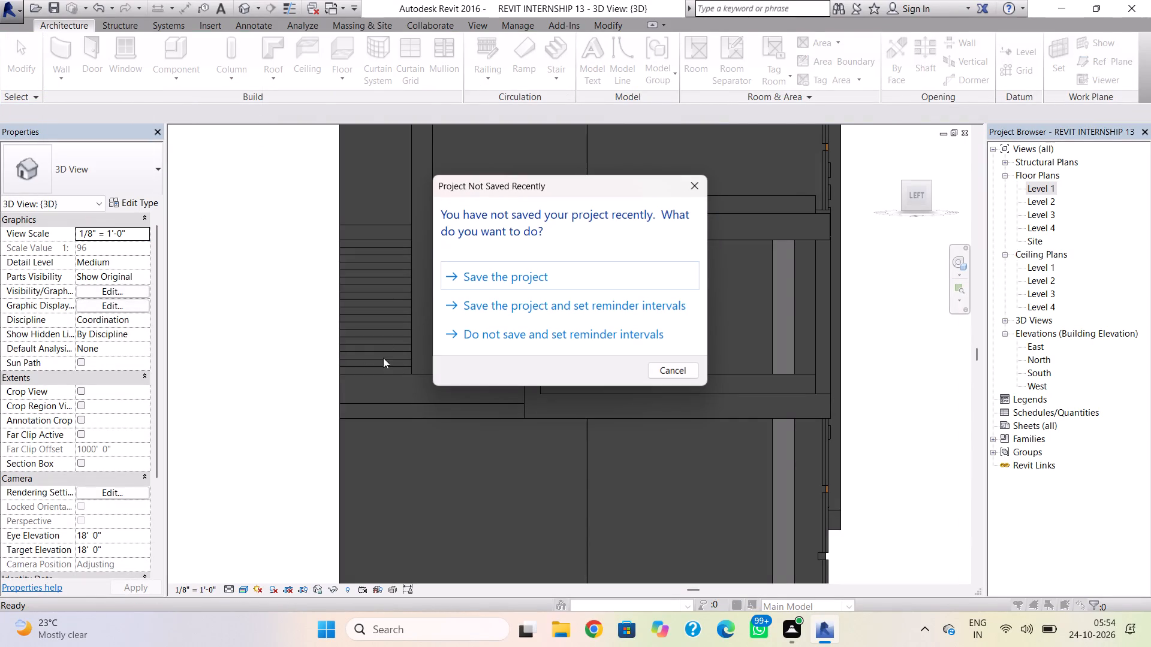
{"action": "left_click", "coordinate": [550, 283]}
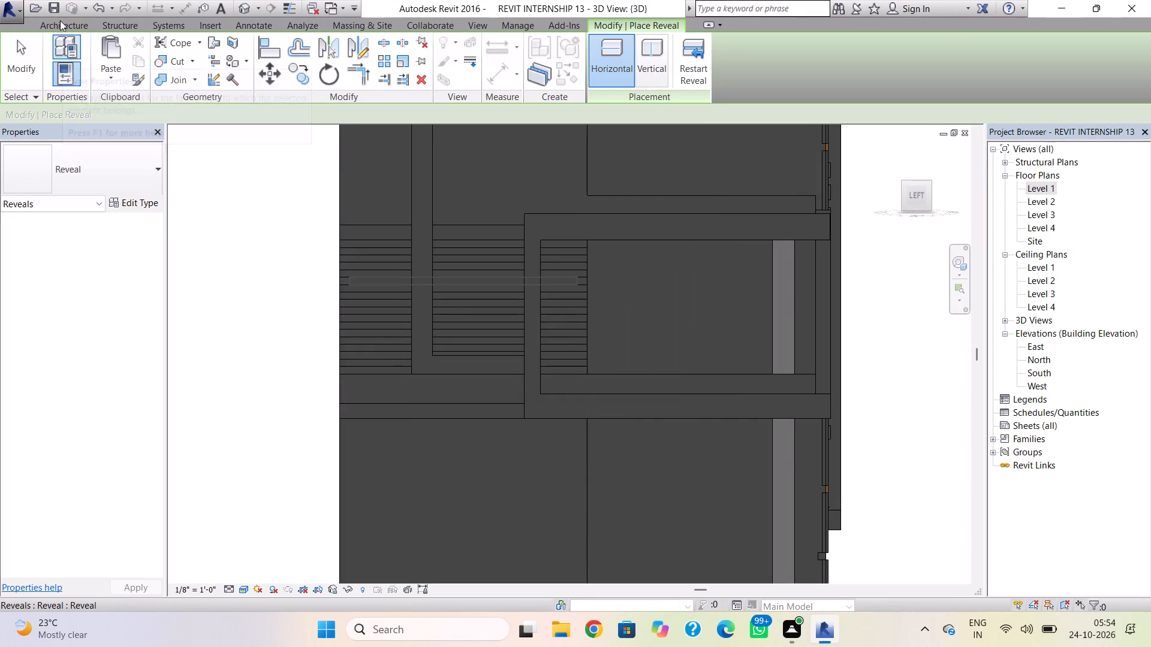
Place two more horizontal wall reveals at the bottom of the Level 2 left wall stack, offset 2' 6" and 1' 10" from the level.
{"action": "left_click", "coordinate": [59, 21]}
{"action": "left_click", "coordinate": [65, 72]}
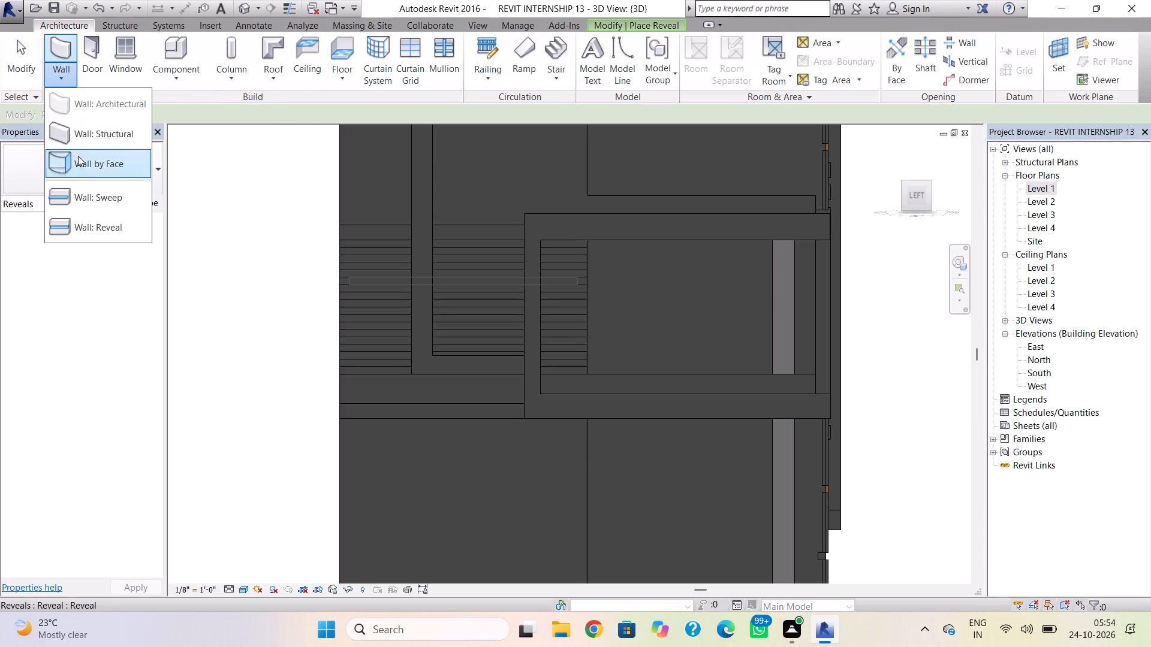
{"action": "left_click", "coordinate": [92, 229]}
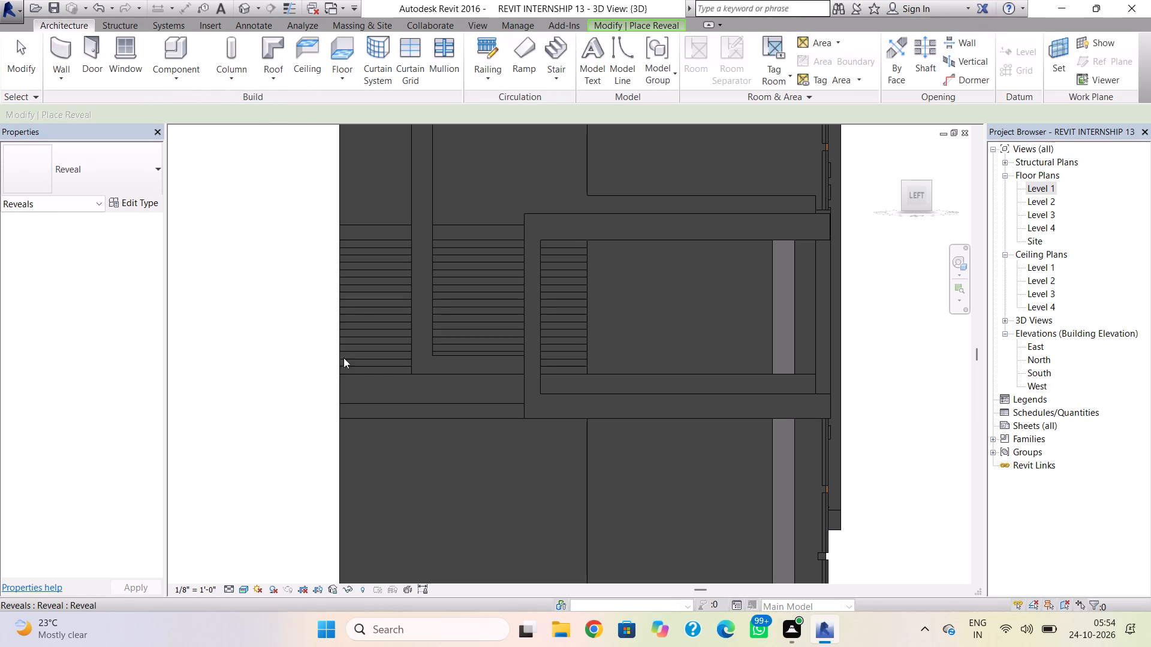
{"action": "double_click", "coordinate": [413, 385]}
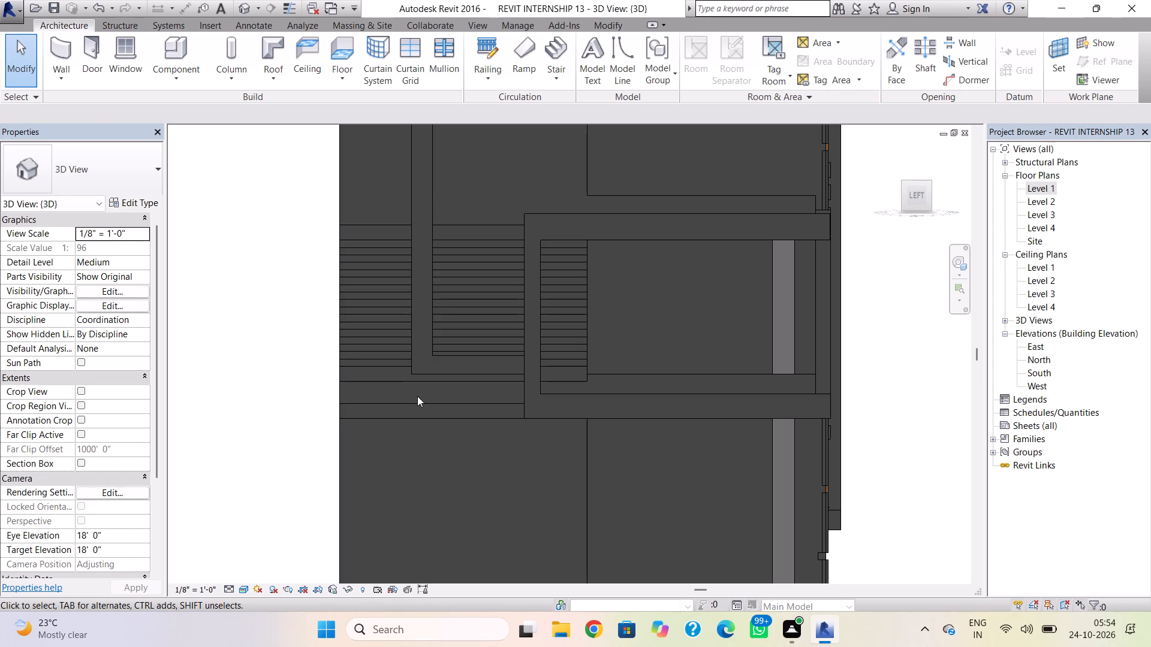
{"action": "left_click", "coordinate": [52, 74]}
{"action": "left_click", "coordinate": [112, 220]}
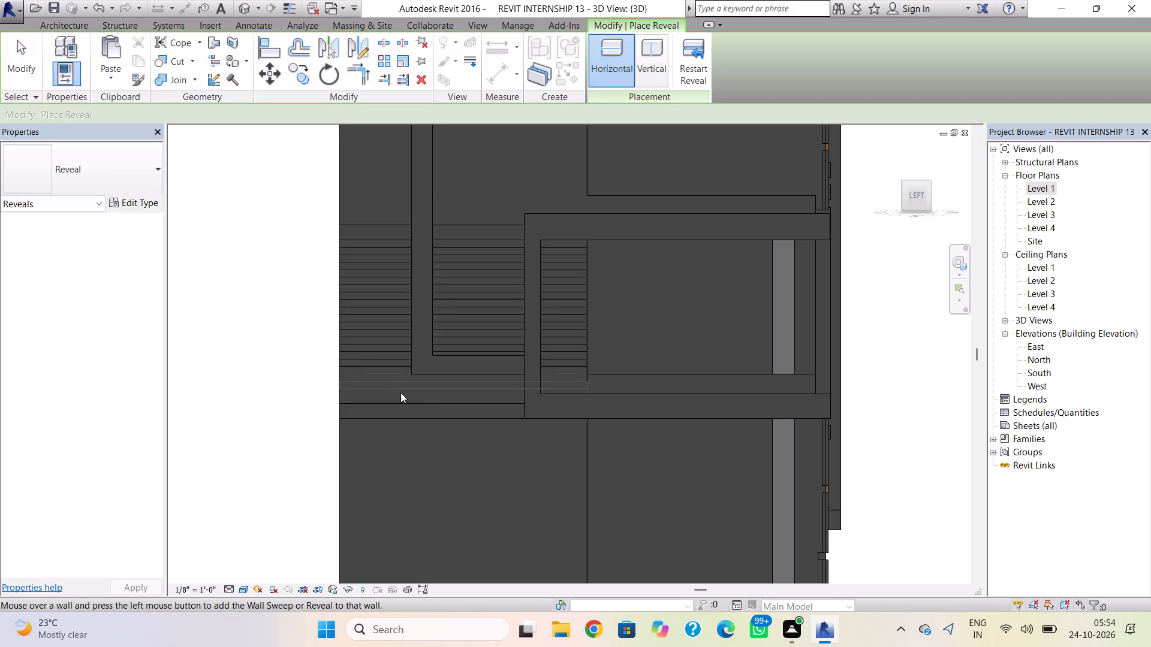
{"action": "scroll", "coordinate": [400, 392], "scroll_direction": "up", "scroll_amount": 3}
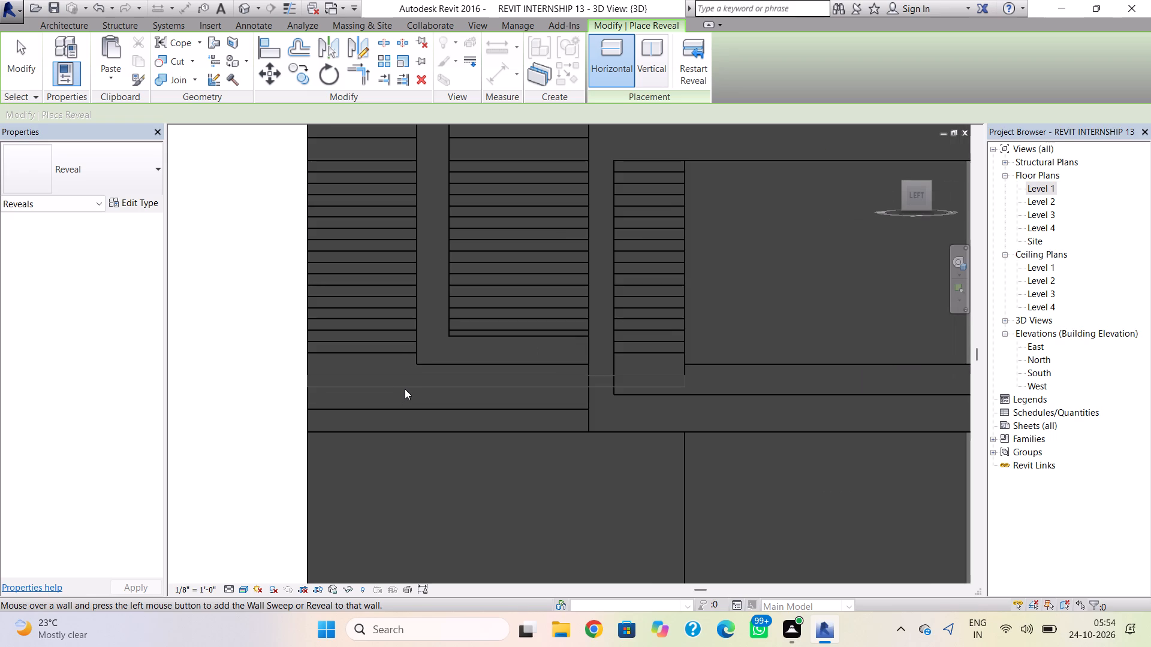
{"action": "scroll", "coordinate": [405, 389], "scroll_direction": "up", "scroll_amount": 3}
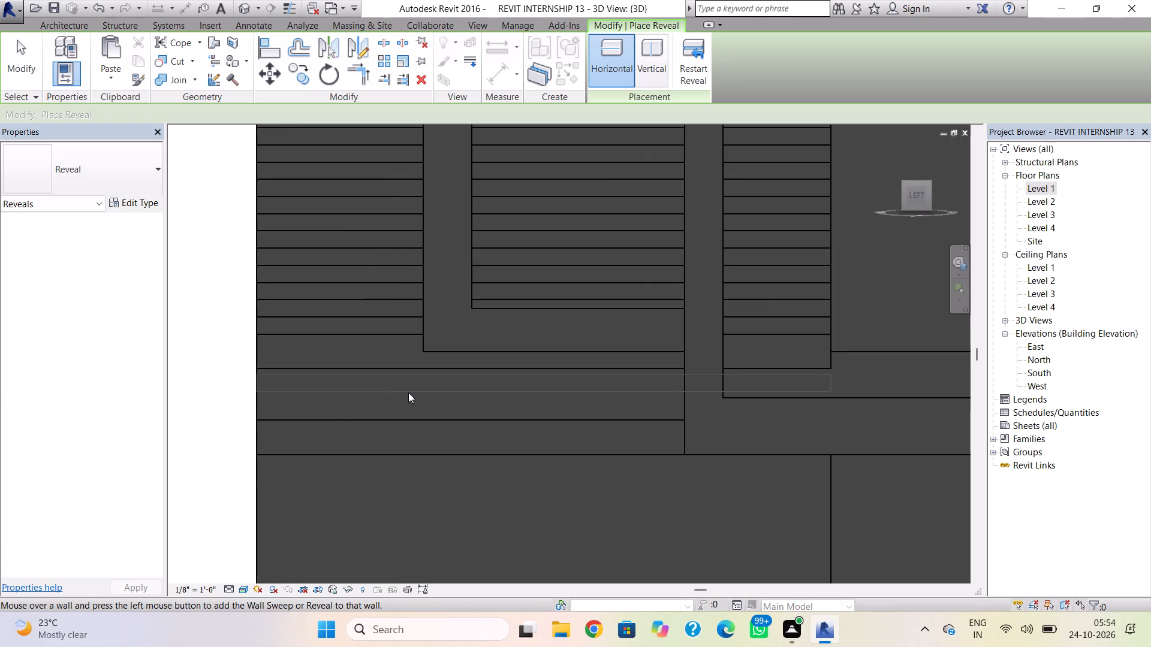
{"action": "left_click", "coordinate": [408, 392]}
{"action": "left_click", "coordinate": [408, 392]}
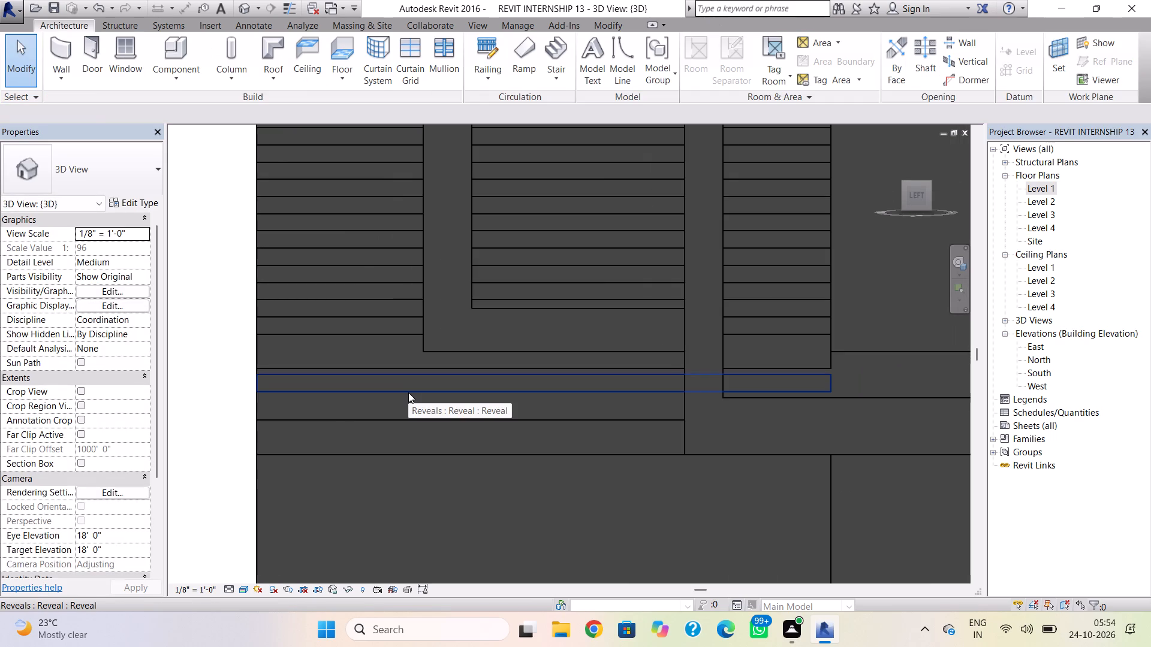
{"action": "key", "text": "Escape"}
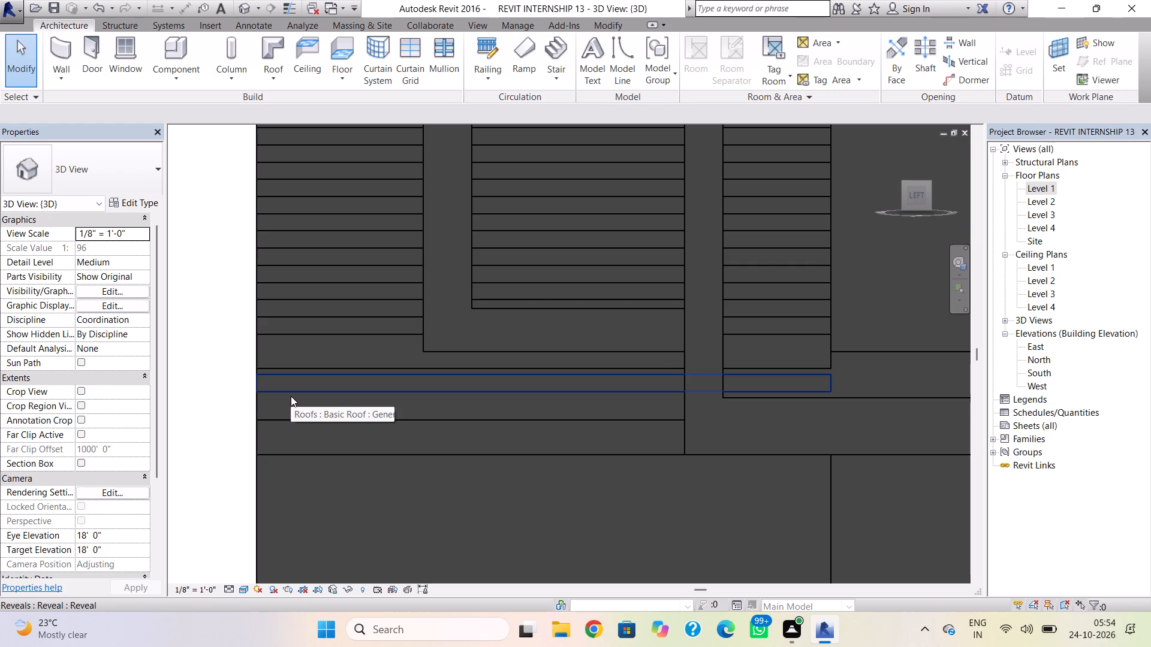
Shorten the two lowest reveals from the wall's outer corner so they stop at the inner vertical edge of the large rectangular frame.
{"action": "left_click", "coordinate": [294, 415]}
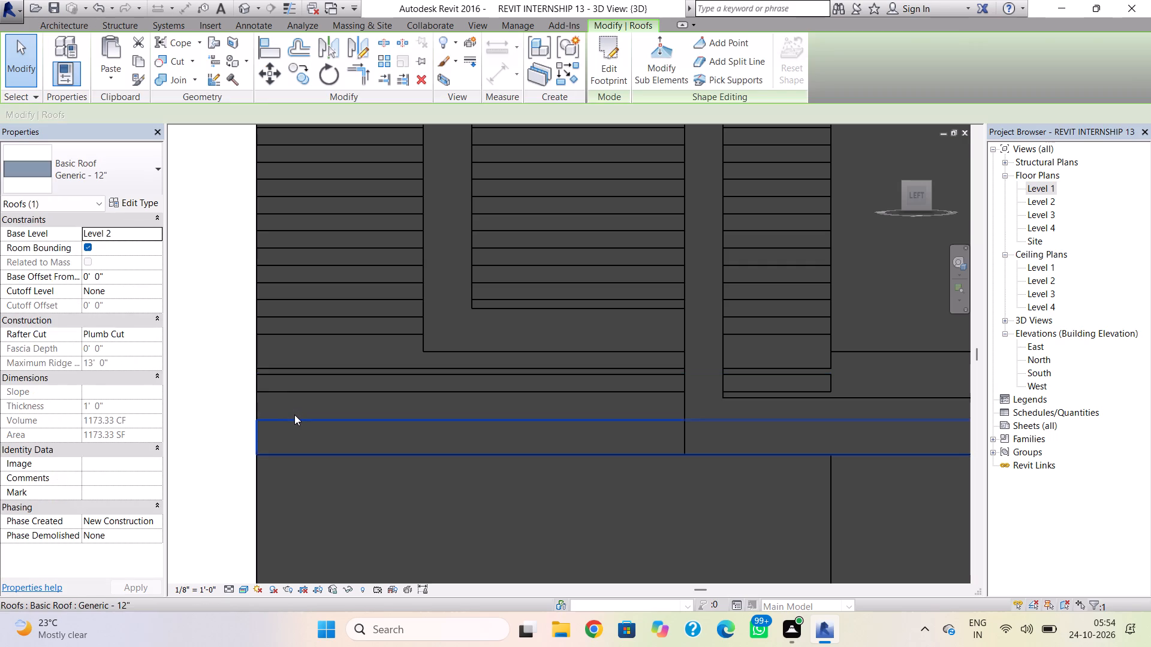
{"action": "key", "text": "Escape"}
{"action": "left_click", "coordinate": [299, 392]}
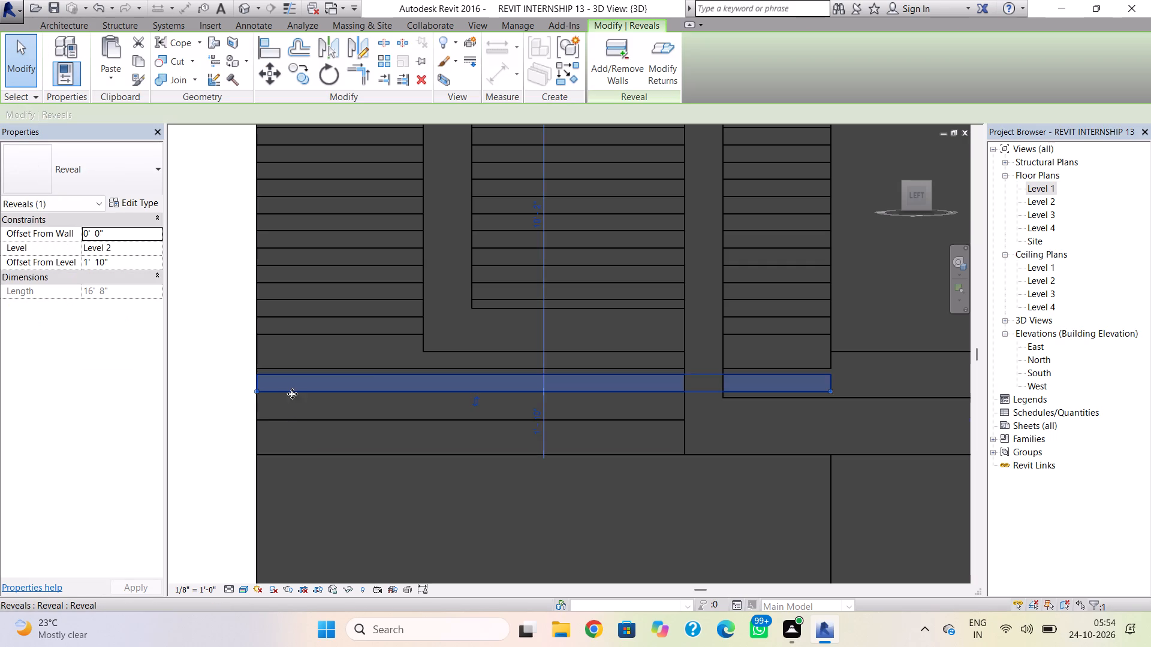
{"action": "left_click", "coordinate": [255, 390]}
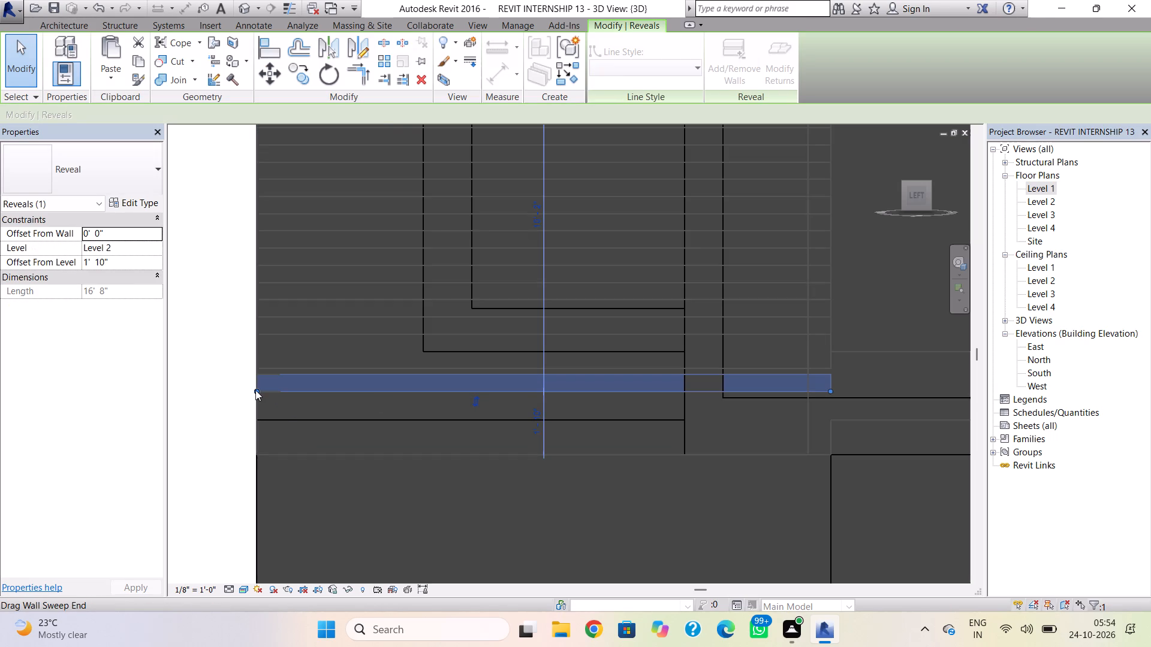
{"action": "left_click_drag", "start_coordinate": [255, 390], "coordinate": [729, 397]}
{"action": "left_click", "coordinate": [563, 425]}
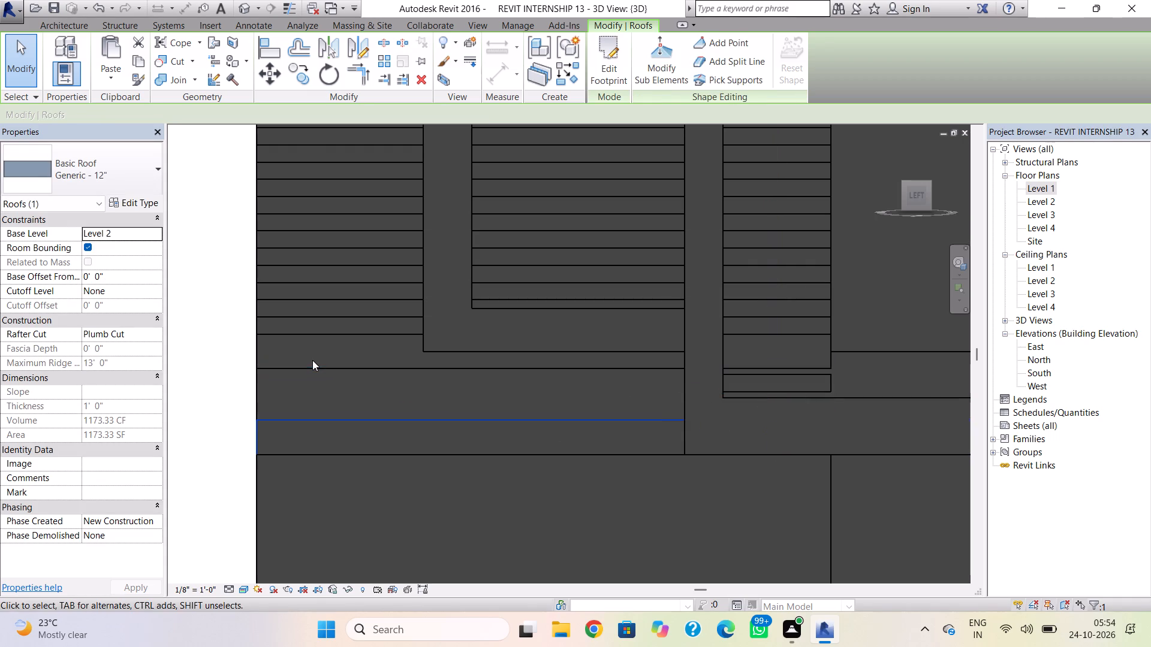
{"action": "left_click", "coordinate": [312, 365]}
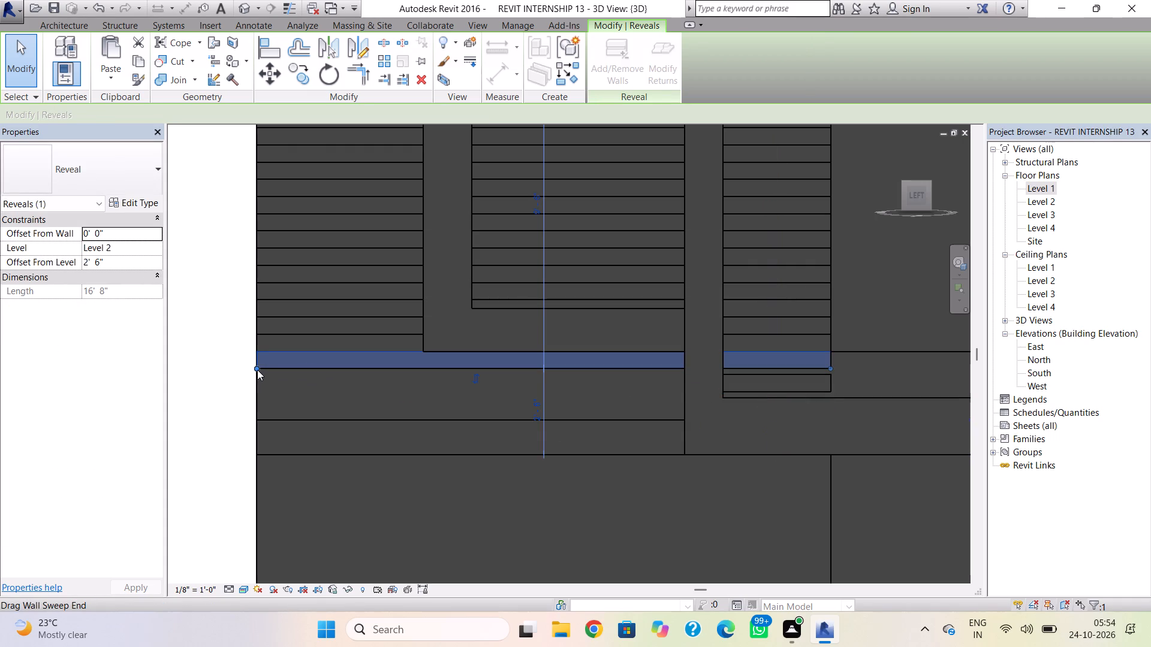
{"action": "left_click_drag", "start_coordinate": [257, 370], "coordinate": [719, 360]}
{"action": "left_click", "coordinate": [462, 419]}
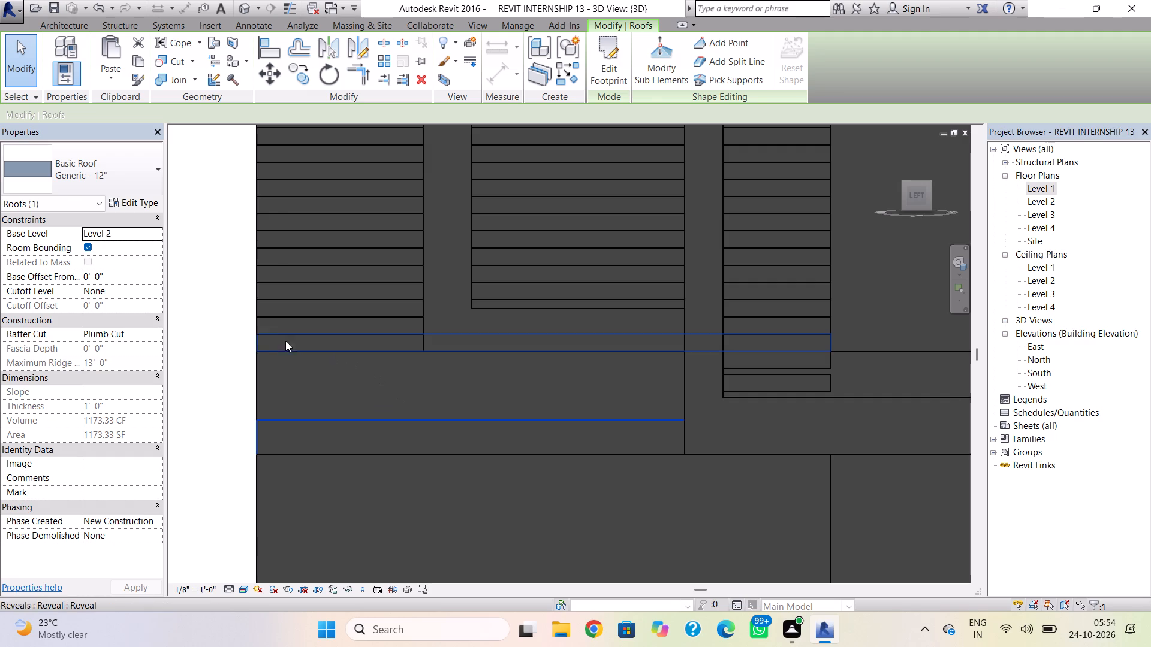
Shorten the third and fourth reveals from the bottom to the same inner vertical edge of the large frame.
{"action": "left_click", "coordinate": [273, 343]}
{"action": "key", "text": "Escape"}
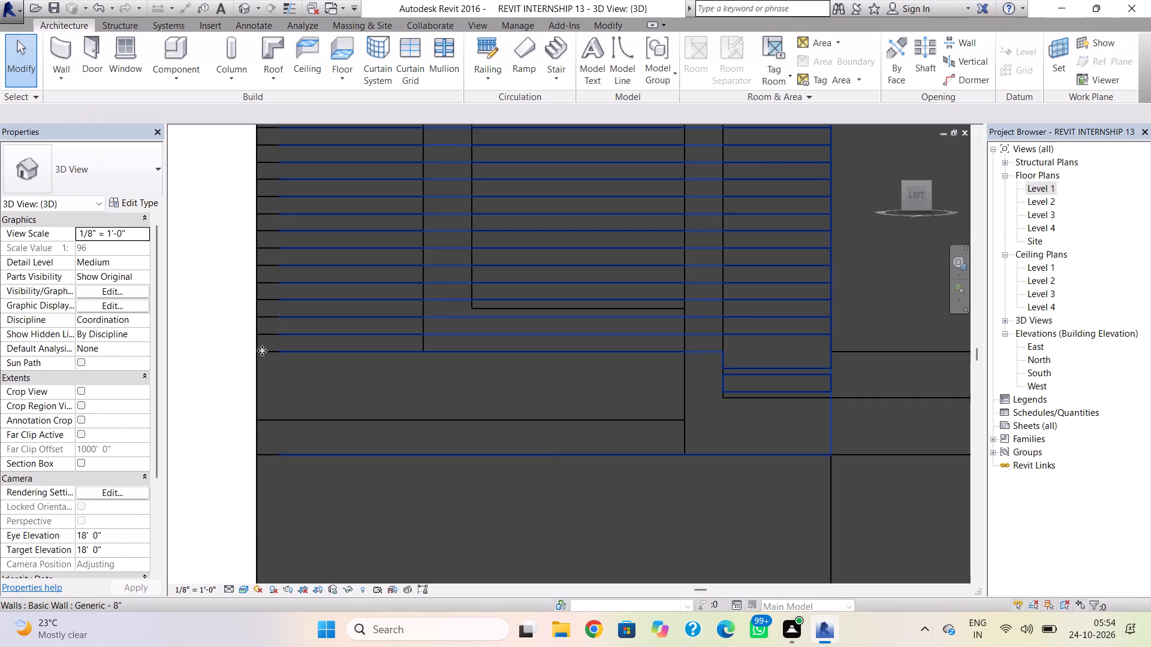
{"action": "left_click", "coordinate": [263, 356]}
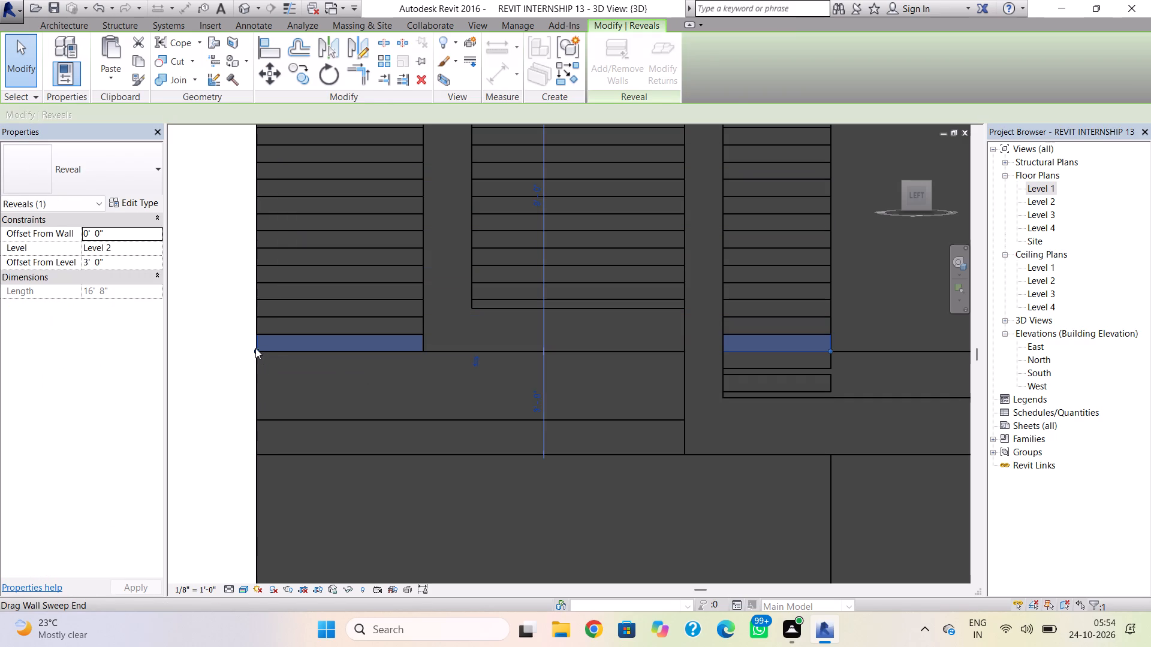
{"action": "left_click_drag", "start_coordinate": [255, 348], "coordinate": [718, 333]}
{"action": "left_click", "coordinate": [513, 414]}
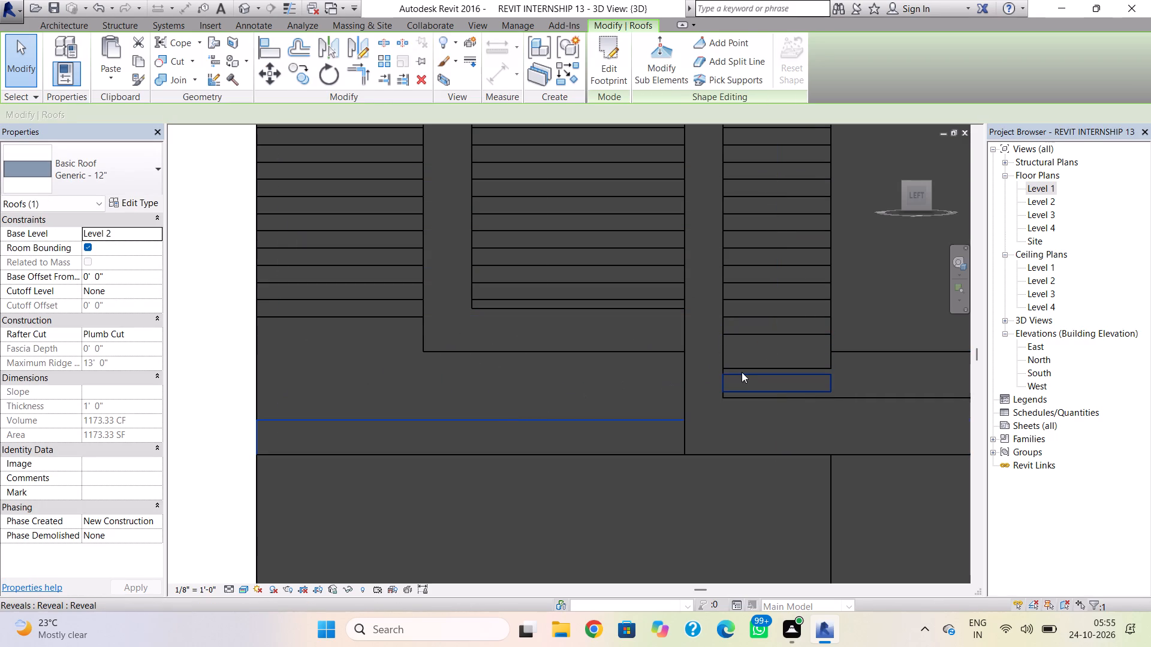
{"action": "right_click_drag", "start_coordinate": [737, 376], "coordinate": [736, 392], "text": "shift"}
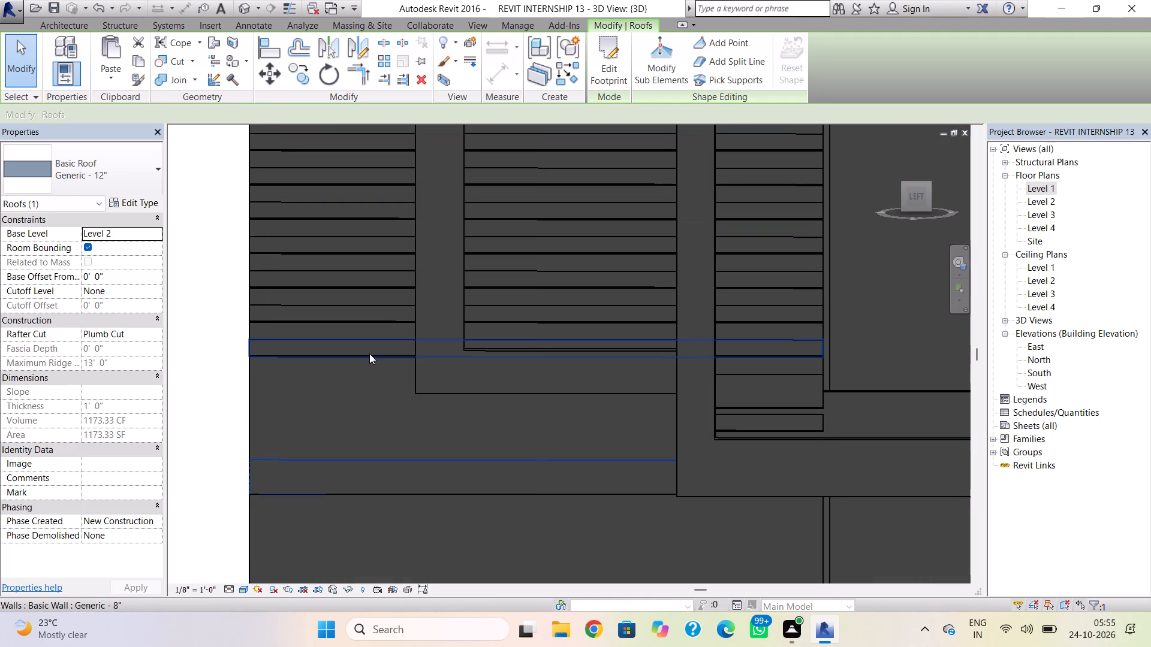
{"action": "left_click", "coordinate": [369, 353]}
{"action": "left_click_drag", "start_coordinate": [251, 357], "coordinate": [329, 347]}
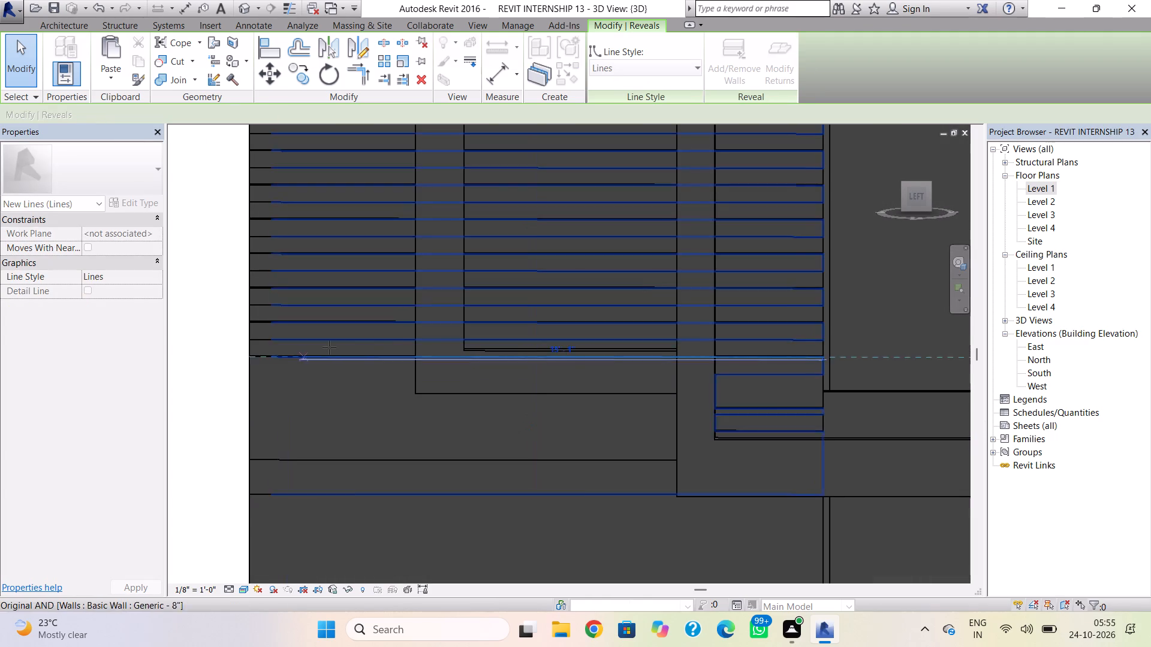
{"action": "left_click_drag", "start_coordinate": [329, 347], "coordinate": [707, 355]}
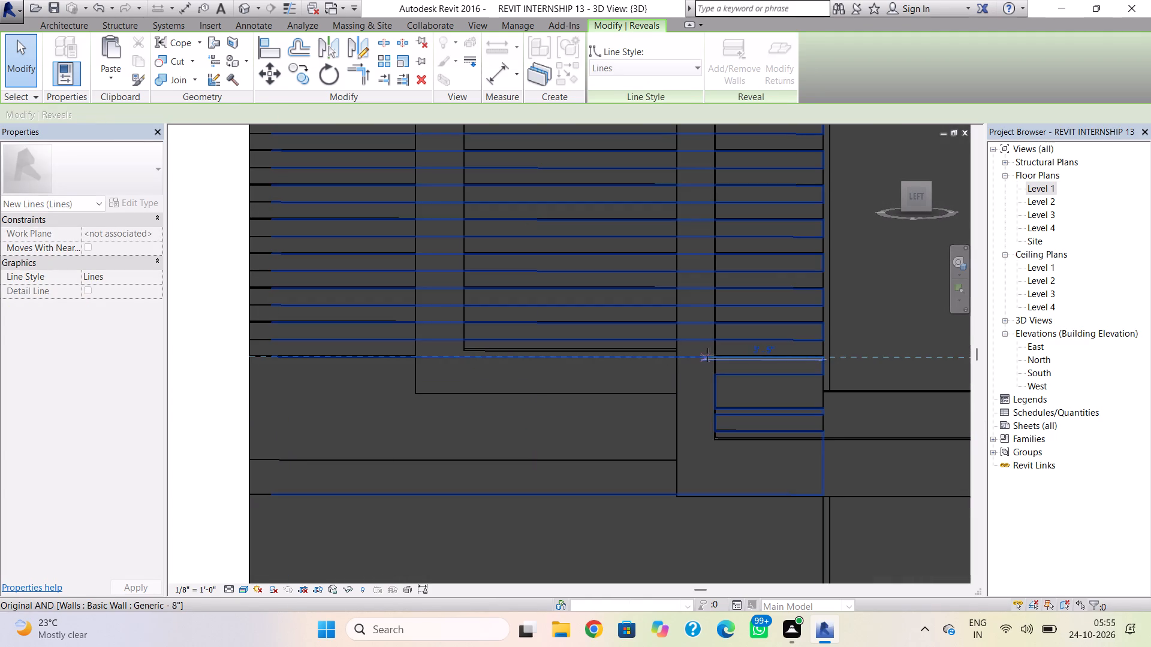
{"action": "left_click_drag", "start_coordinate": [707, 355], "coordinate": [714, 355]}
{"action": "left_click", "coordinate": [445, 436]}
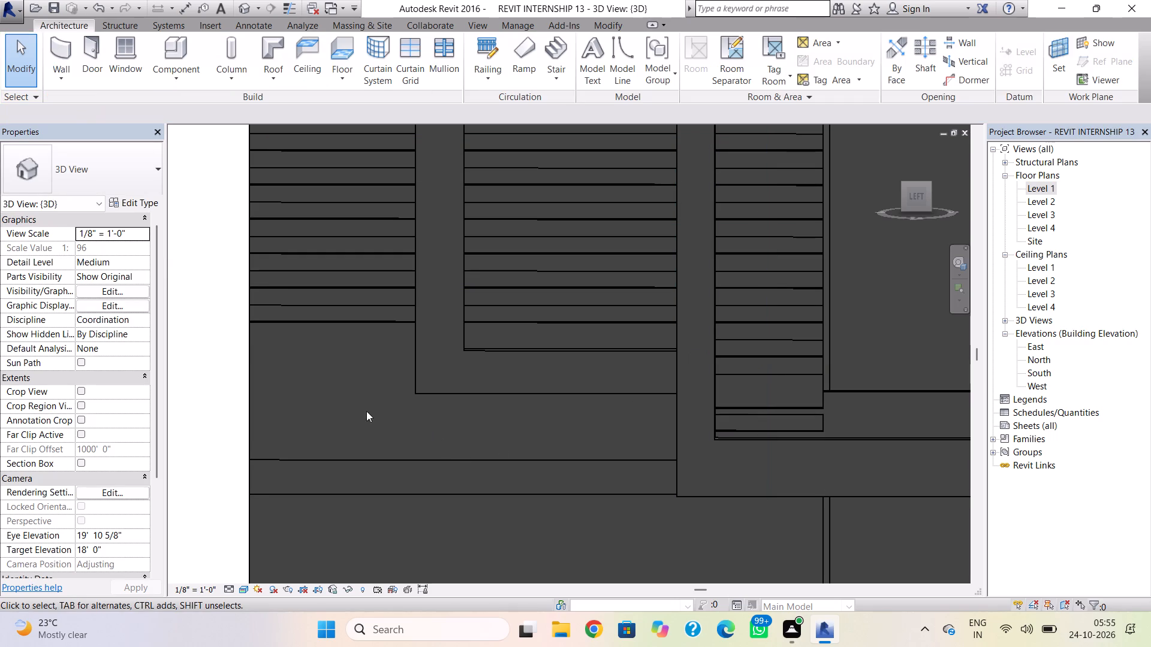
Shorten the fifth and sixth reveals from the bottom so they also stop at the large frame's inner vertical edge.
{"action": "left_click", "coordinate": [291, 323]}
{"action": "key", "text": "Escape"}
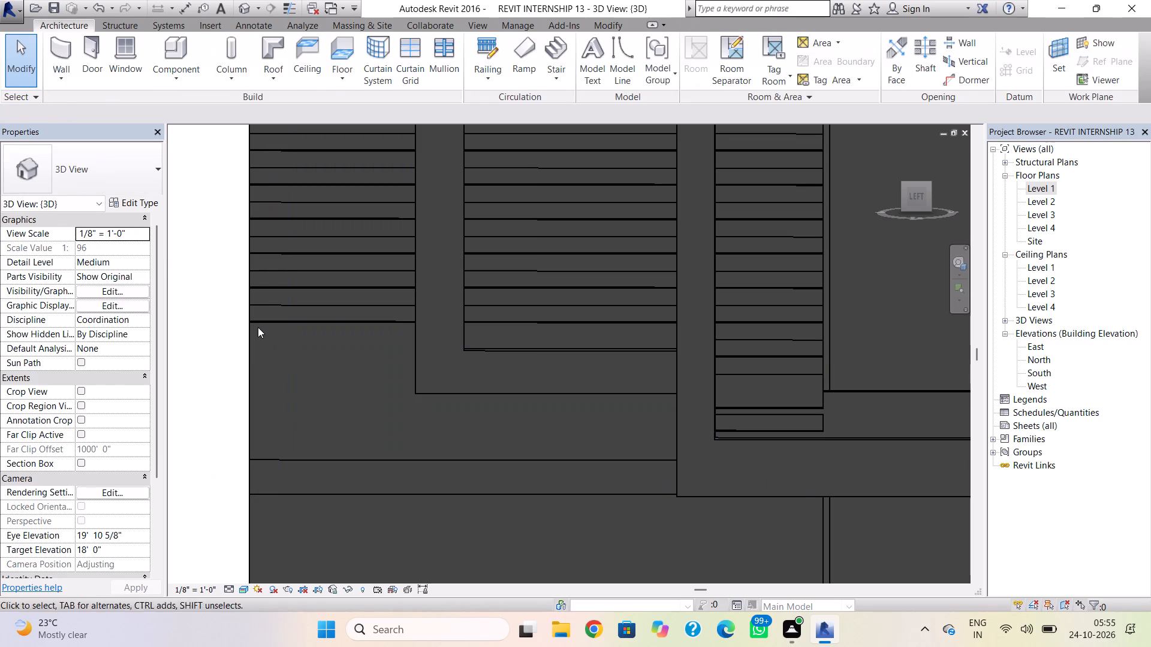
{"action": "left_click", "coordinate": [258, 322]}
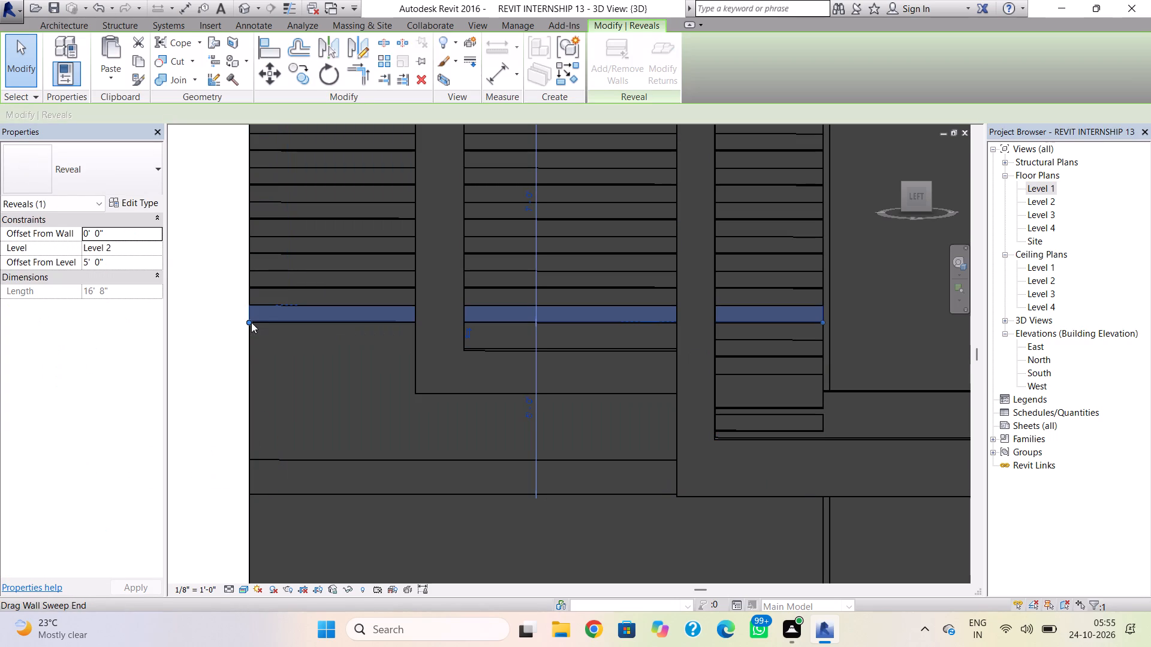
{"action": "left_click_drag", "start_coordinate": [249, 322], "coordinate": [590, 316]}
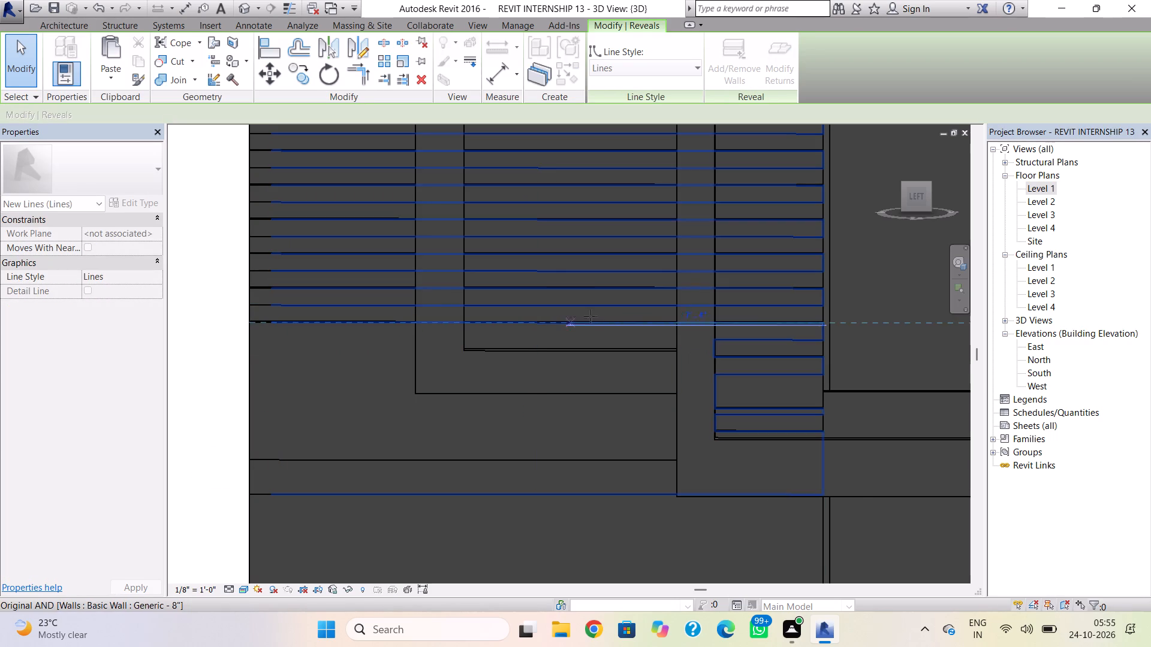
{"action": "left_click_drag", "start_coordinate": [590, 316], "coordinate": [715, 321]}
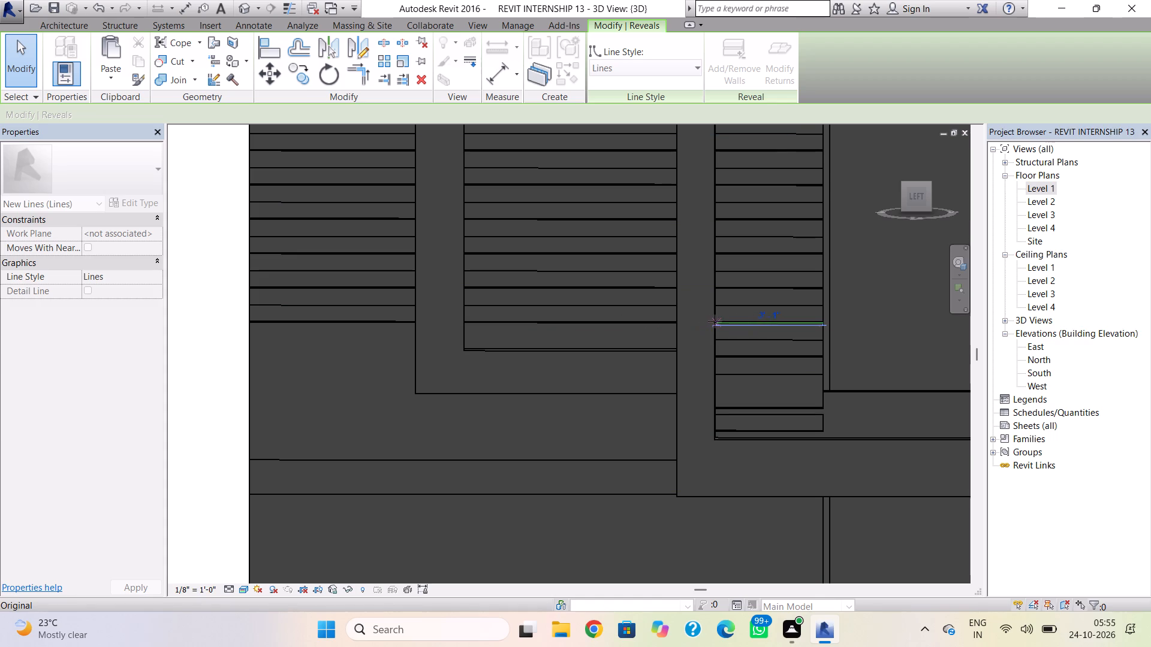
{"action": "left_click_drag", "start_coordinate": [715, 321], "coordinate": [713, 321]}
{"action": "left_click", "coordinate": [372, 414]}
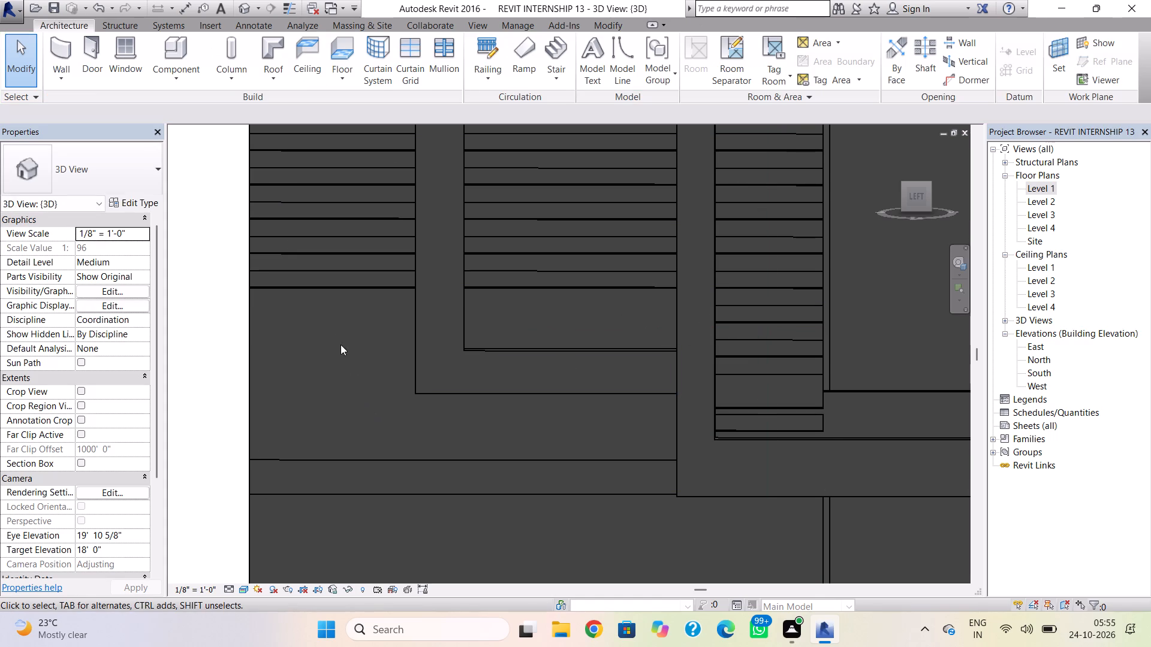
{"action": "left_click", "coordinate": [260, 284]}
{"action": "left_click_drag", "start_coordinate": [247, 287], "coordinate": [716, 291]}
{"action": "left_click", "coordinate": [441, 427]}
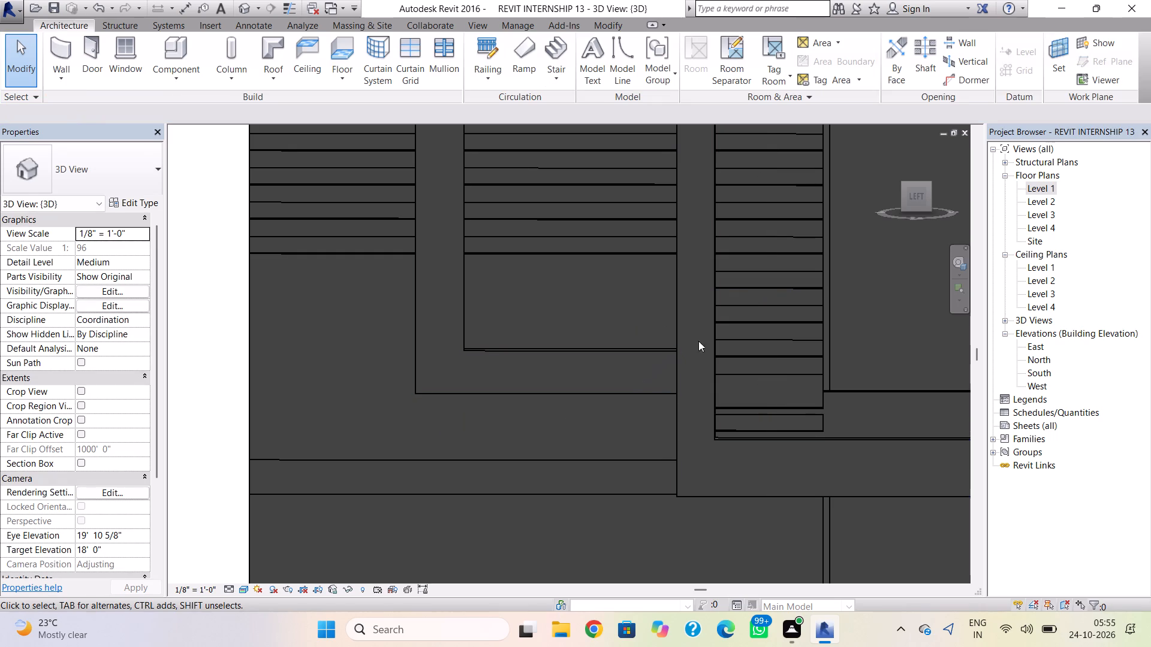
Check the fifth reveal's shortened end against the frame edge, and shorten the seventh reveal from the bottom to match.
{"action": "left_click", "coordinate": [727, 319]}
{"action": "scroll", "coordinate": [722, 322], "scroll_direction": "up", "scroll_amount": 3}
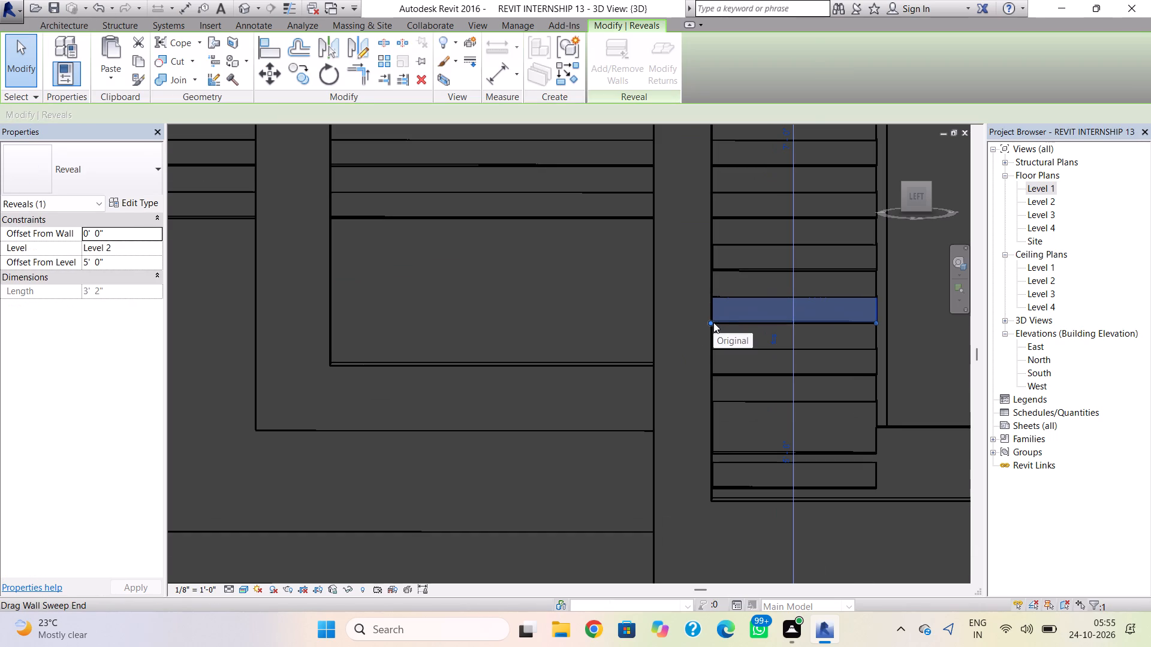
{"action": "scroll", "coordinate": [324, 407], "scroll_direction": "down", "scroll_amount": 3}
{"action": "left_click", "coordinate": [222, 427]}
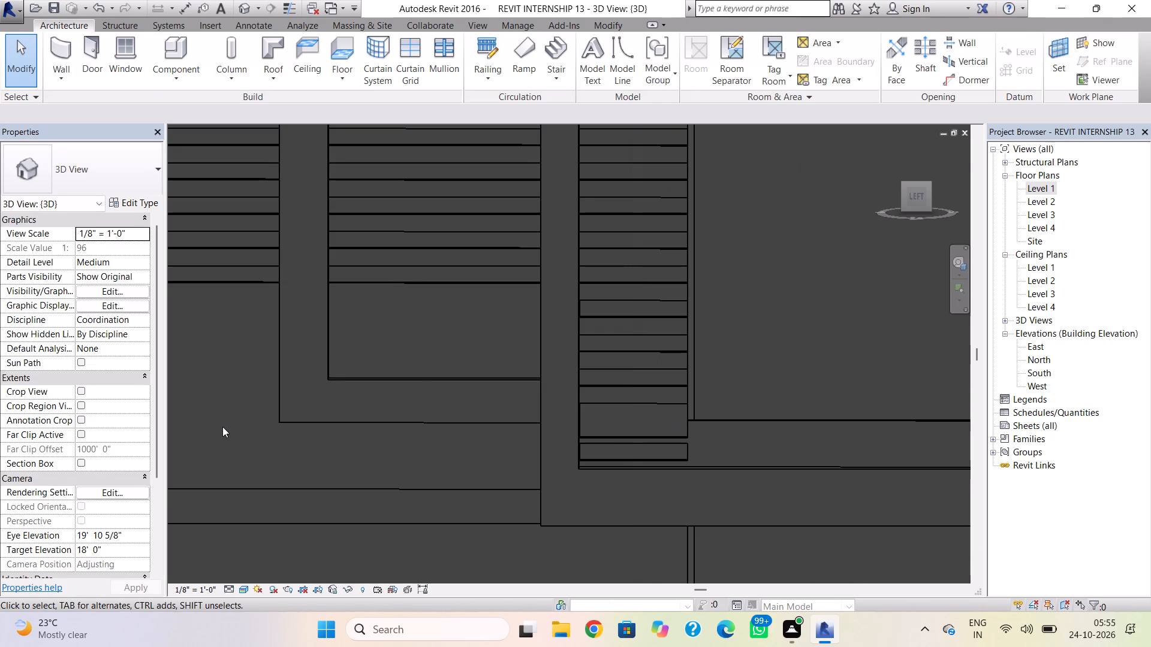
{"action": "scroll", "coordinate": [222, 427], "scroll_direction": "down", "scroll_amount": 1}
{"action": "middle_click", "coordinate": [283, 452]}
{"action": "middle_click_drag", "start_coordinate": [263, 444], "coordinate": [354, 455]}
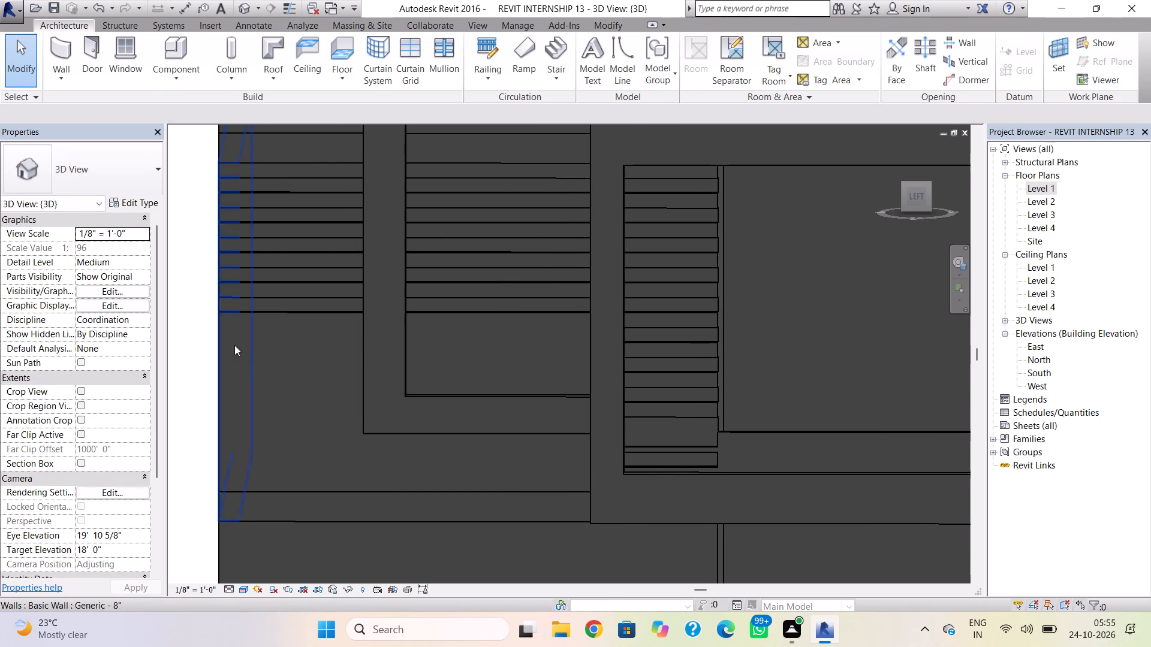
{"action": "left_click", "coordinate": [222, 306]}
{"action": "left_click_drag", "start_coordinate": [219, 309], "coordinate": [287, 310]}
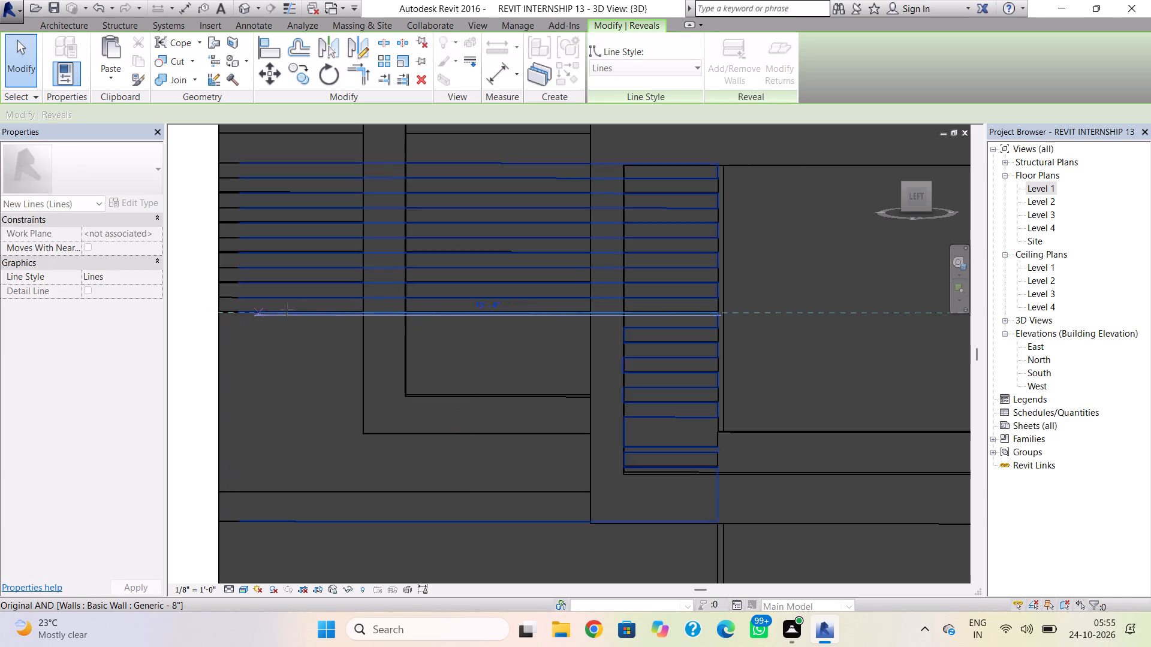
{"action": "left_click_drag", "start_coordinate": [287, 310], "coordinate": [622, 316]}
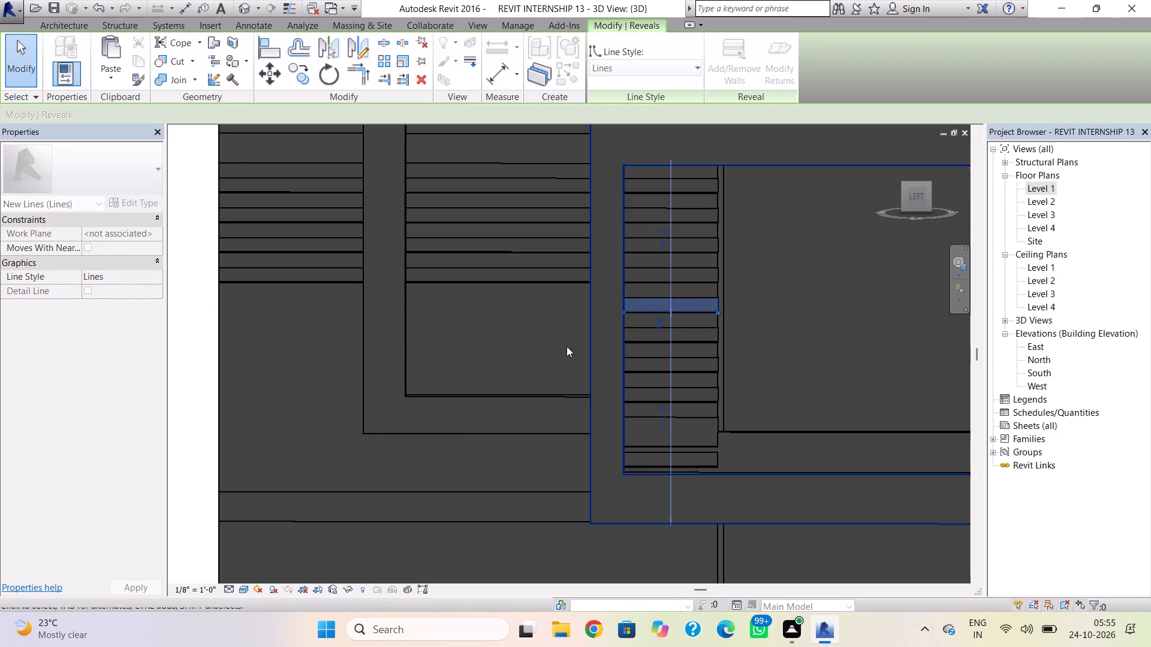
{"action": "left_click", "coordinate": [280, 437]}
Shorten the Level 2 reveals at 8' 0" and 9' 0" offset so they stop at the large frame's inner vertical edge.
{"action": "left_click", "coordinate": [243, 283]}
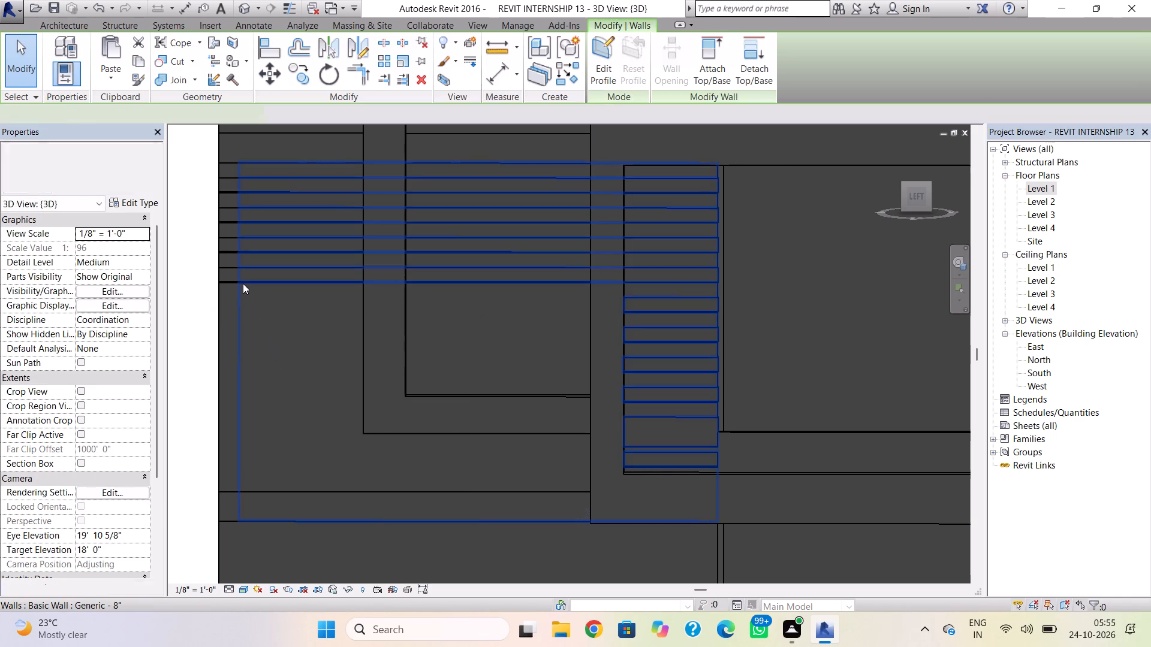
{"action": "key", "text": "Escape"}
{"action": "left_click", "coordinate": [228, 281]}
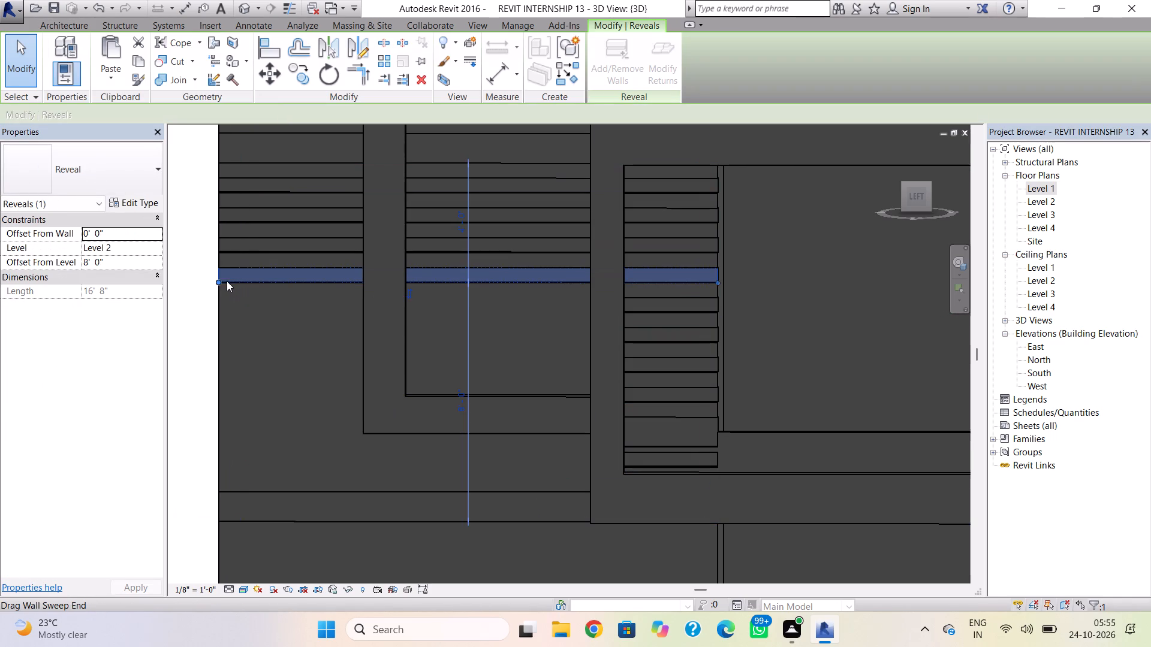
{"action": "left_click_drag", "start_coordinate": [218, 282], "coordinate": [397, 267]}
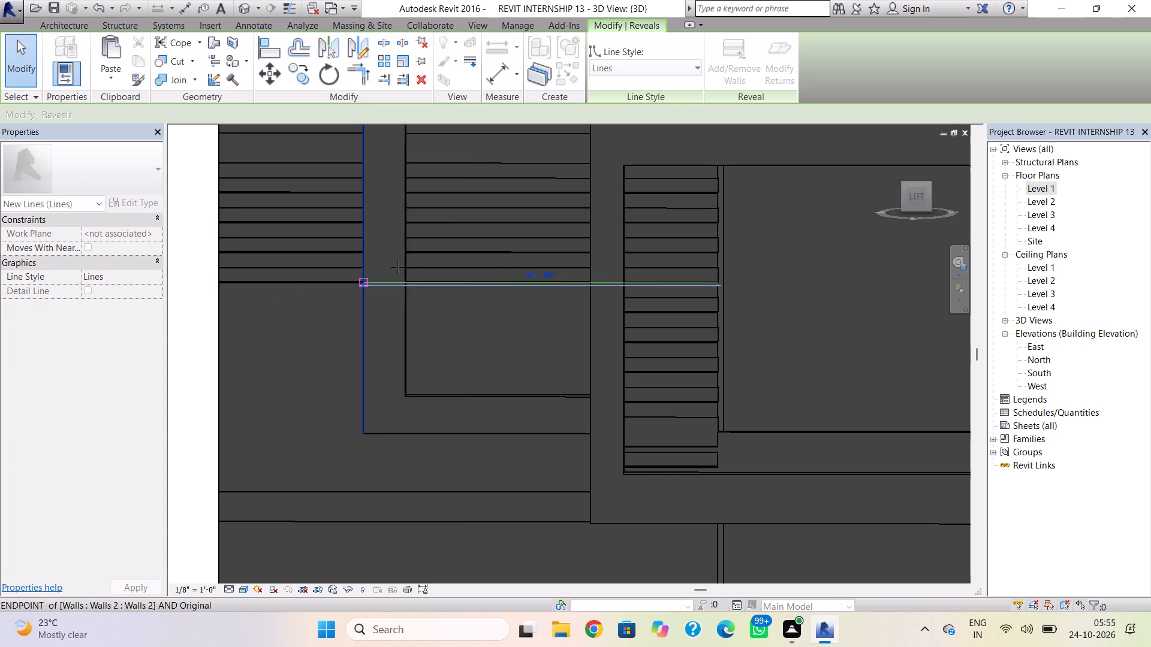
{"action": "left_click_drag", "start_coordinate": [397, 267], "coordinate": [621, 283]}
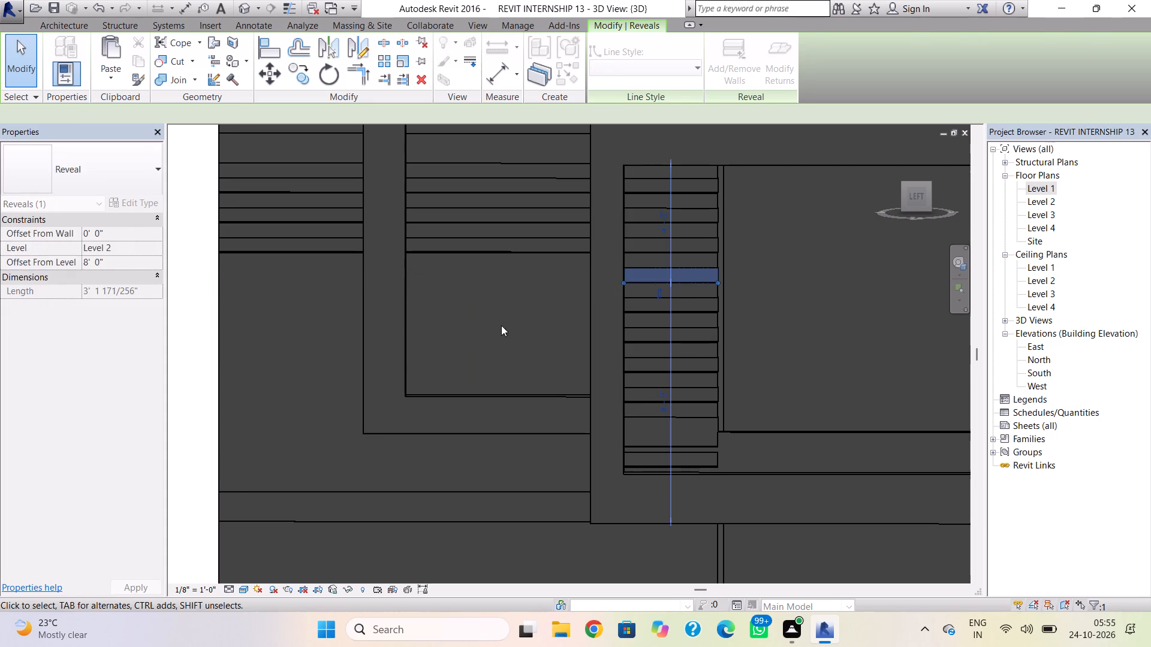
{"action": "left_click", "coordinate": [423, 345]}
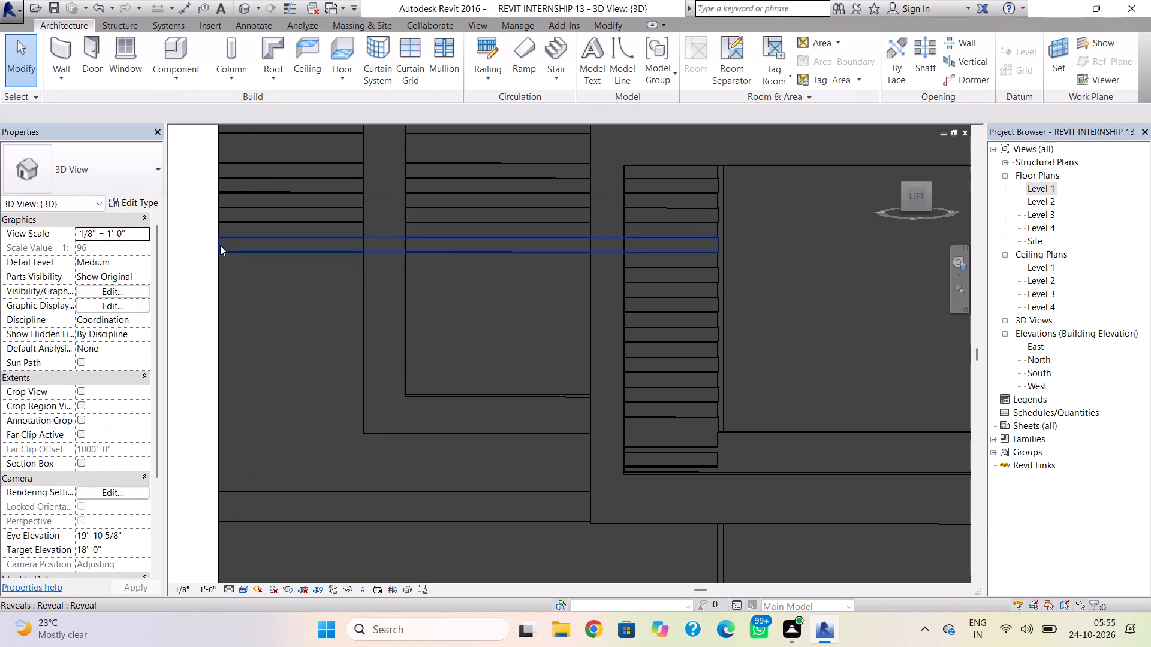
{"action": "left_click", "coordinate": [220, 245]}
{"action": "left_click_drag", "start_coordinate": [216, 252], "coordinate": [555, 266]}
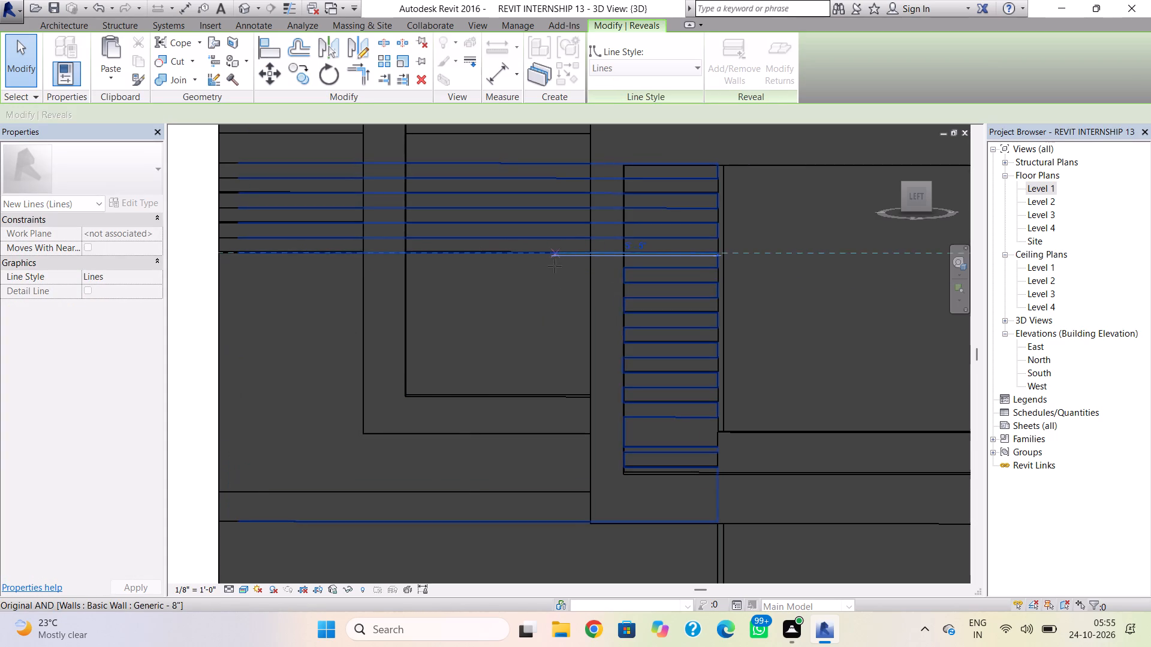
{"action": "left_click_drag", "start_coordinate": [555, 266], "coordinate": [625, 267]}
{"action": "left_click", "coordinate": [483, 314]}
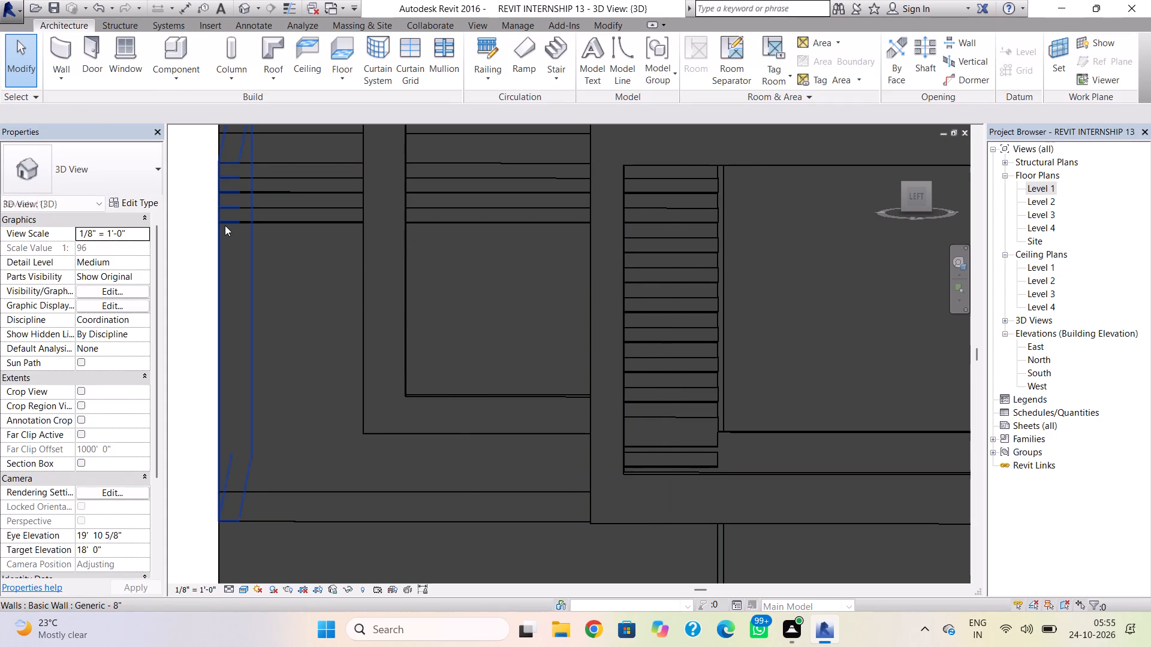
Shorten the Level 2 reveal at 10' 0" offset and the one above it to the large frame's inner vertical edge.
{"action": "left_click", "coordinate": [229, 217]}
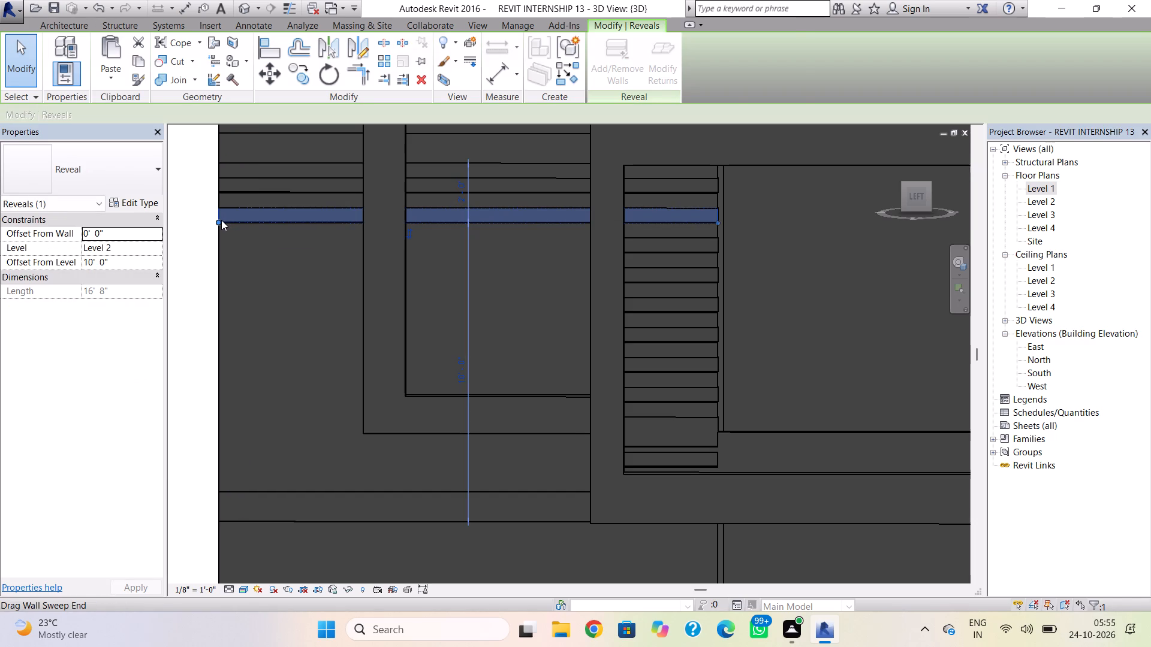
{"action": "left_click_drag", "start_coordinate": [219, 220], "coordinate": [618, 219]}
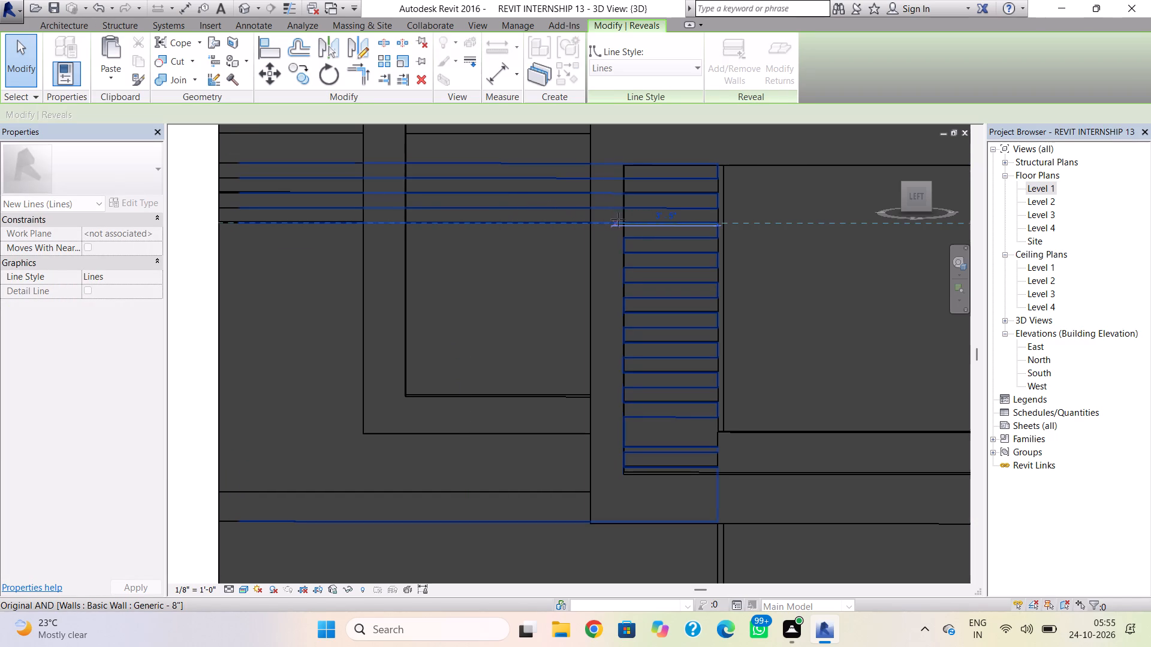
{"action": "left_click_drag", "start_coordinate": [618, 219], "coordinate": [621, 220]}
{"action": "left_click", "coordinate": [545, 260]}
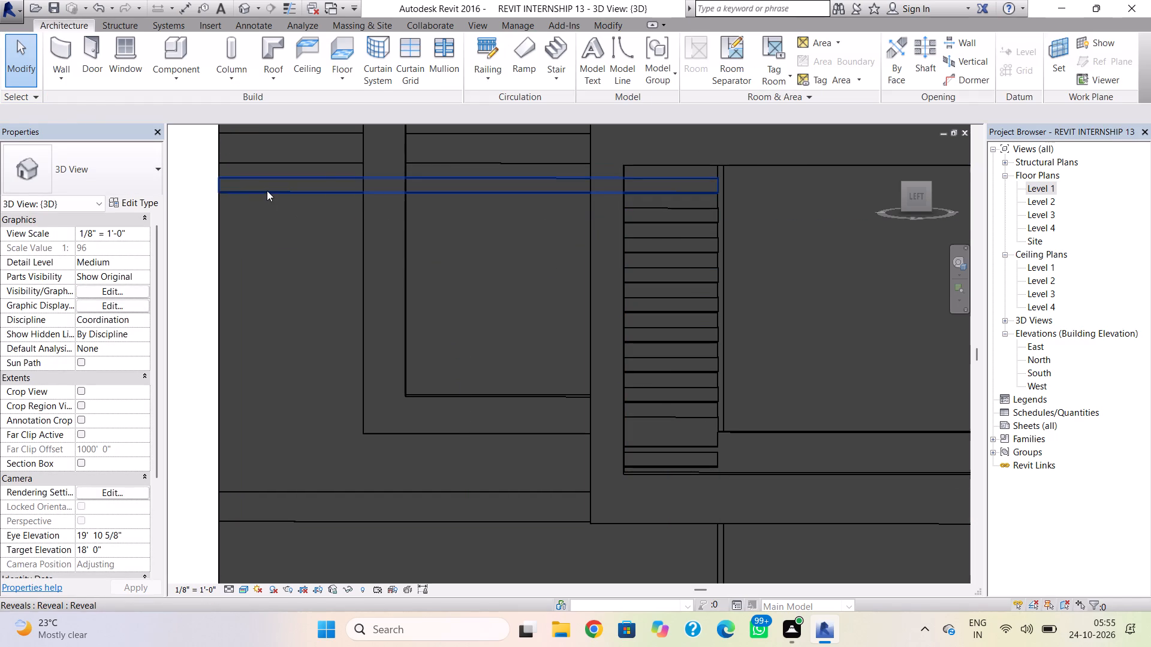
{"action": "left_click", "coordinate": [267, 191]}
{"action": "left_click_drag", "start_coordinate": [220, 192], "coordinate": [625, 194]}
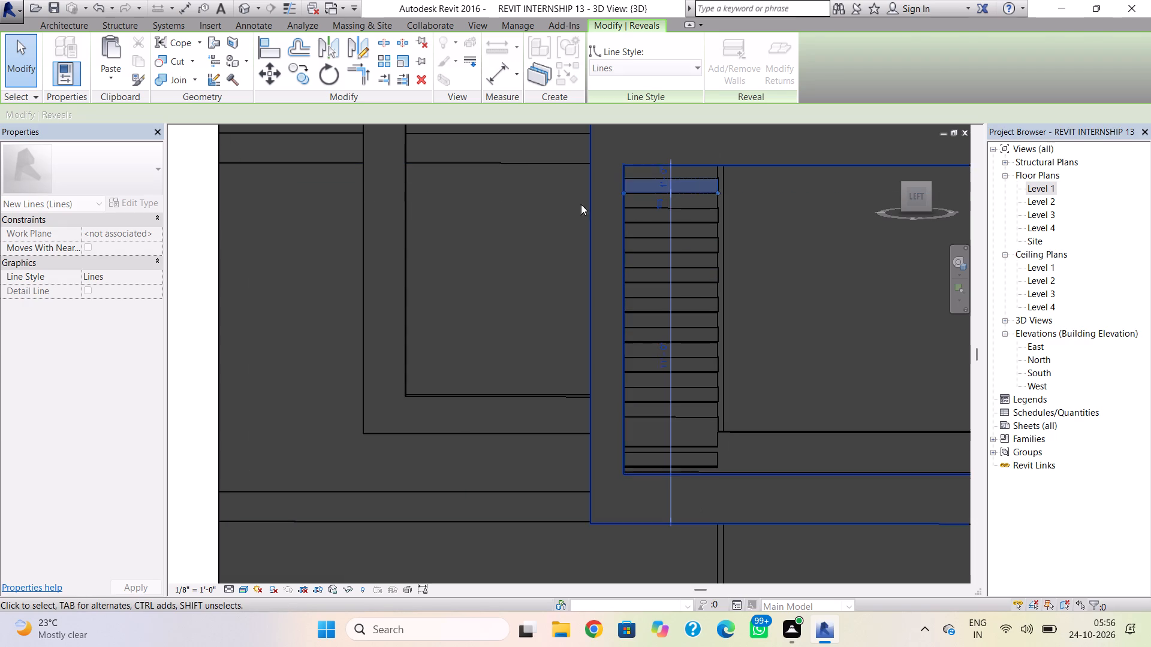
{"action": "left_click", "coordinate": [533, 217]}
Load the Casement Dbl with Trim window family from the US Imperial library's Windows folder.
{"action": "scroll", "coordinate": [337, 289], "scroll_direction": "down", "scroll_amount": 1}
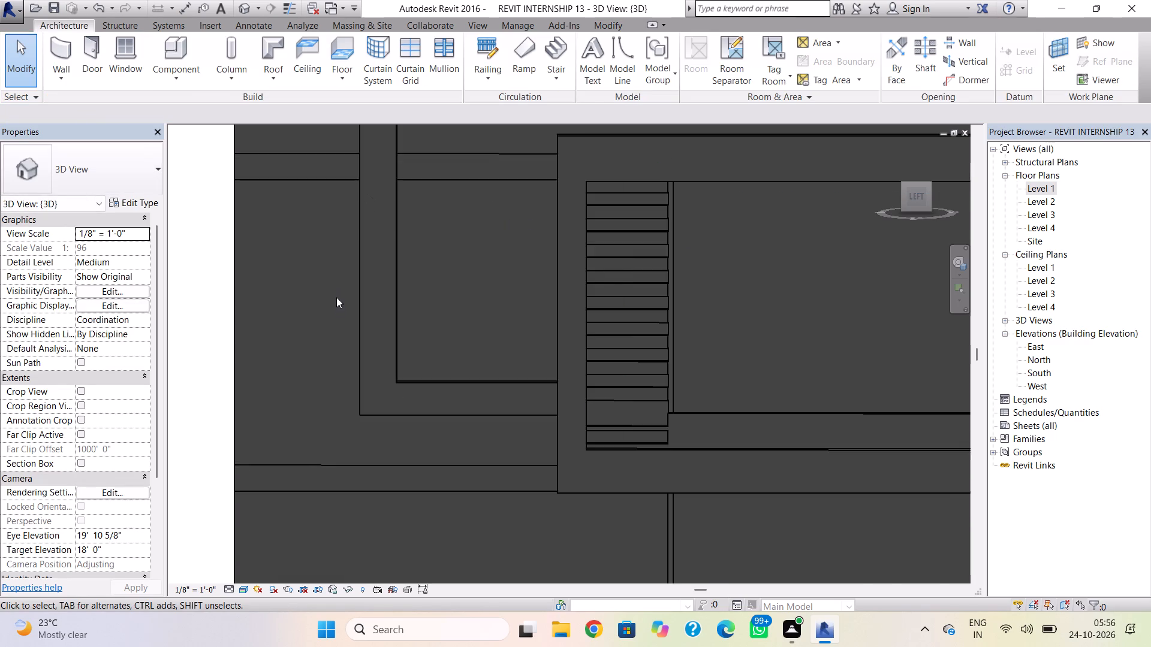
{"action": "scroll", "coordinate": [336, 297], "scroll_direction": "down", "scroll_amount": 2}
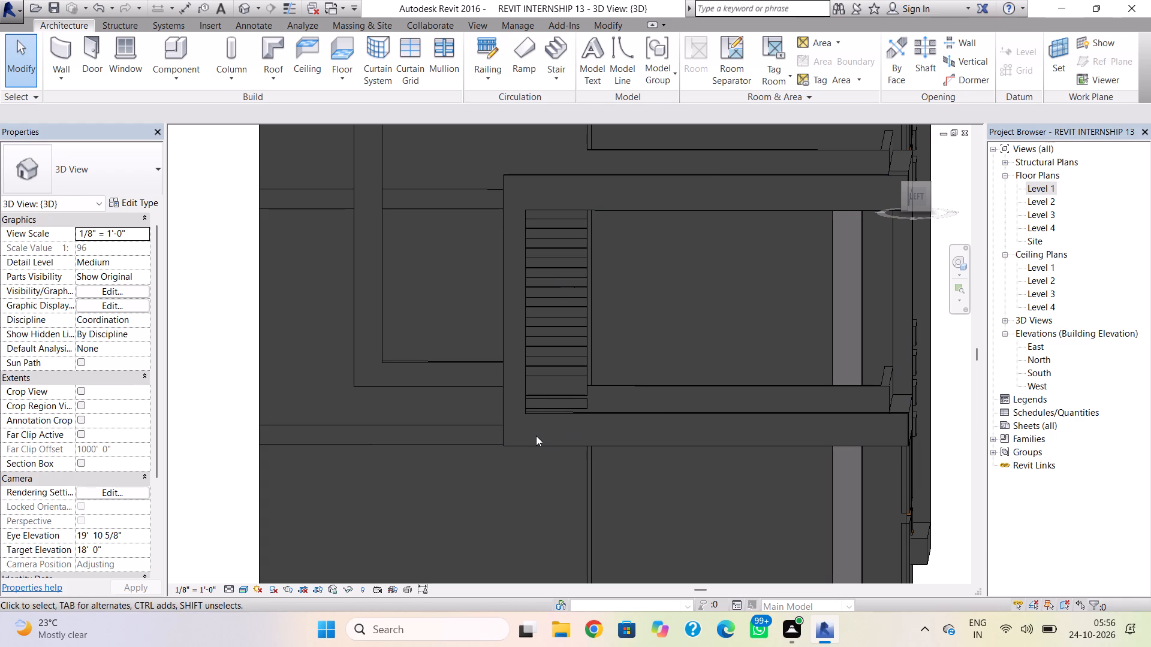
{"action": "left_click", "coordinate": [117, 66]}
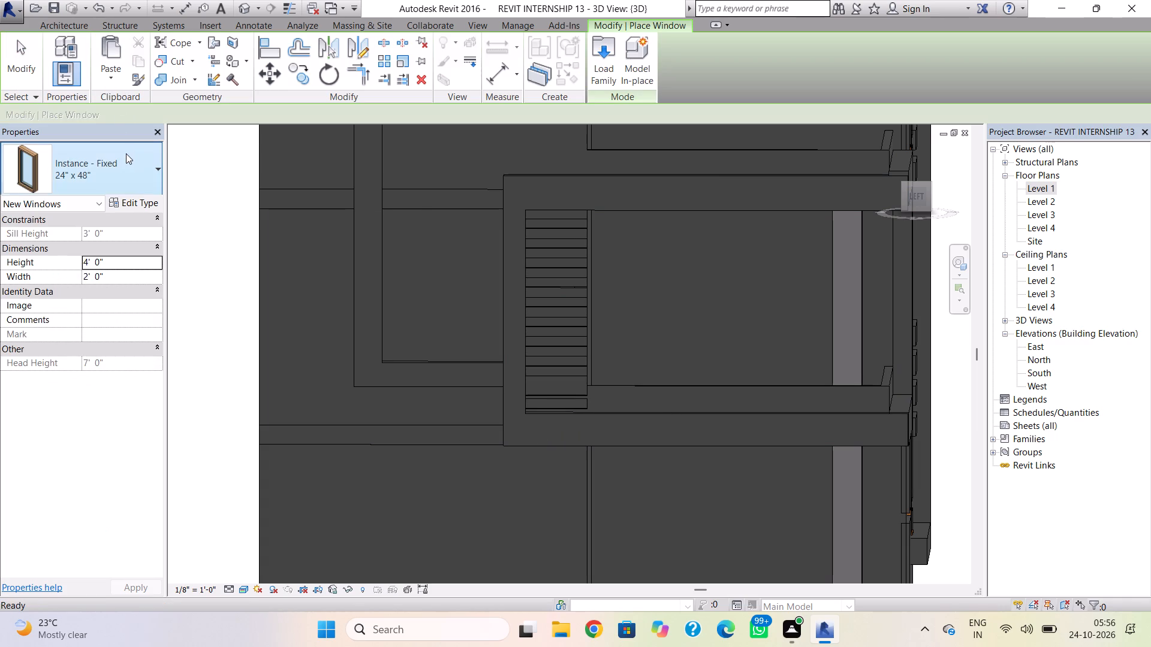
{"action": "left_click", "coordinate": [126, 155]}
{"action": "left_click", "coordinate": [126, 174]}
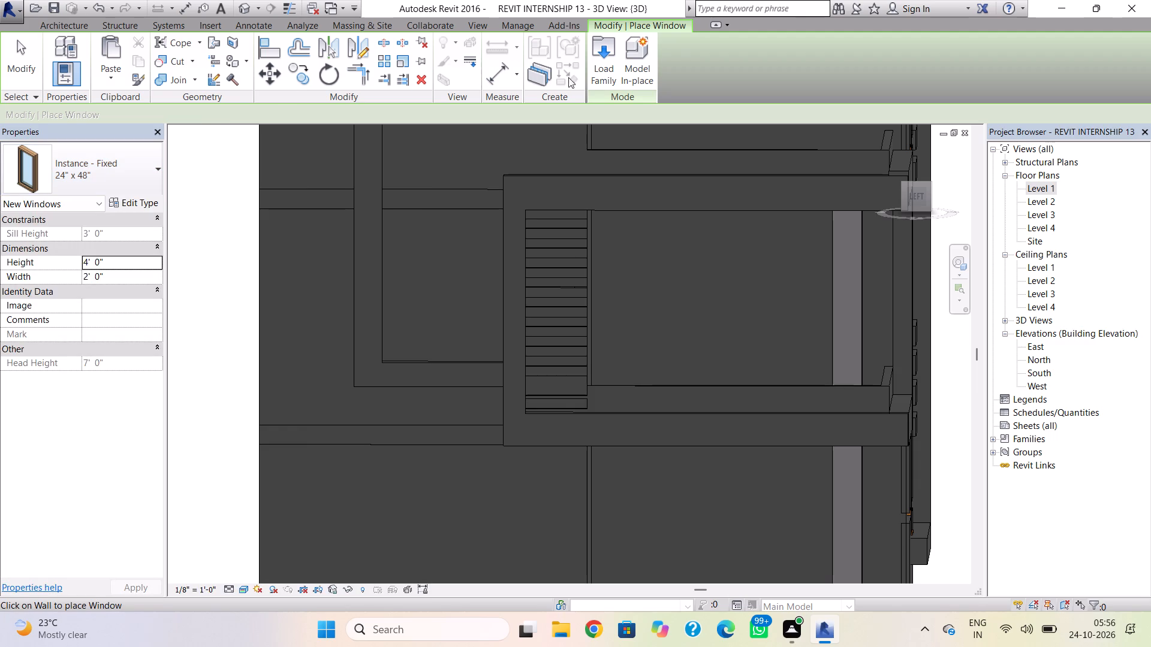
{"action": "left_click", "coordinate": [603, 67]}
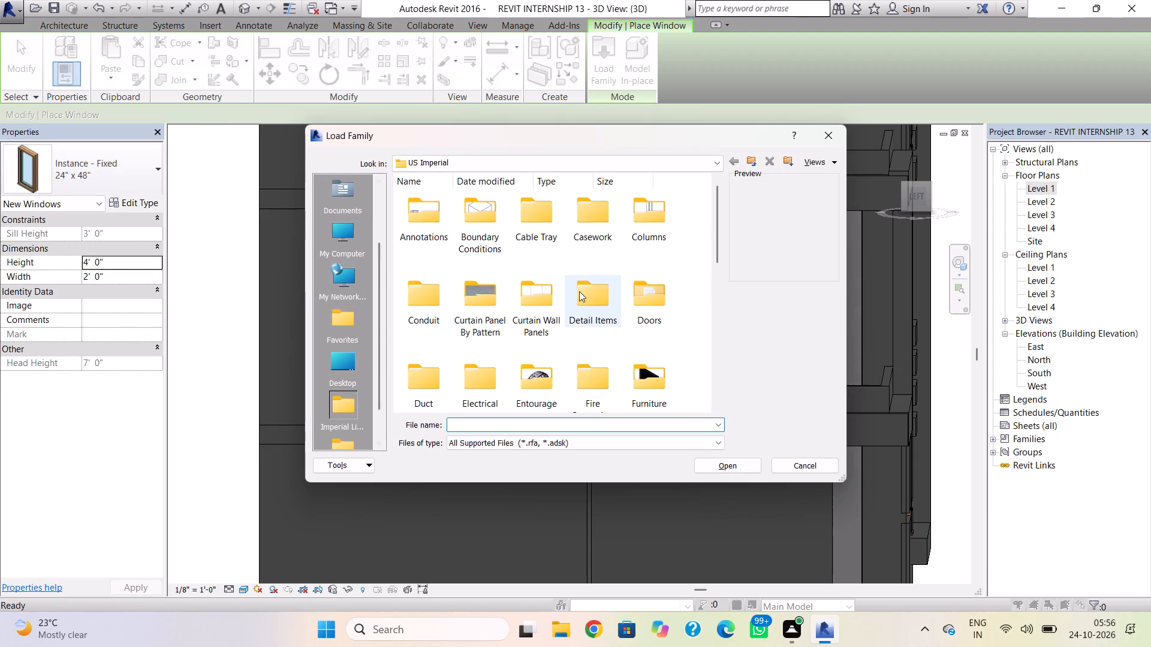
{"action": "scroll", "coordinate": [582, 310], "scroll_direction": "down", "scroll_amount": 4}
{"action": "double_click", "coordinate": [532, 364]}
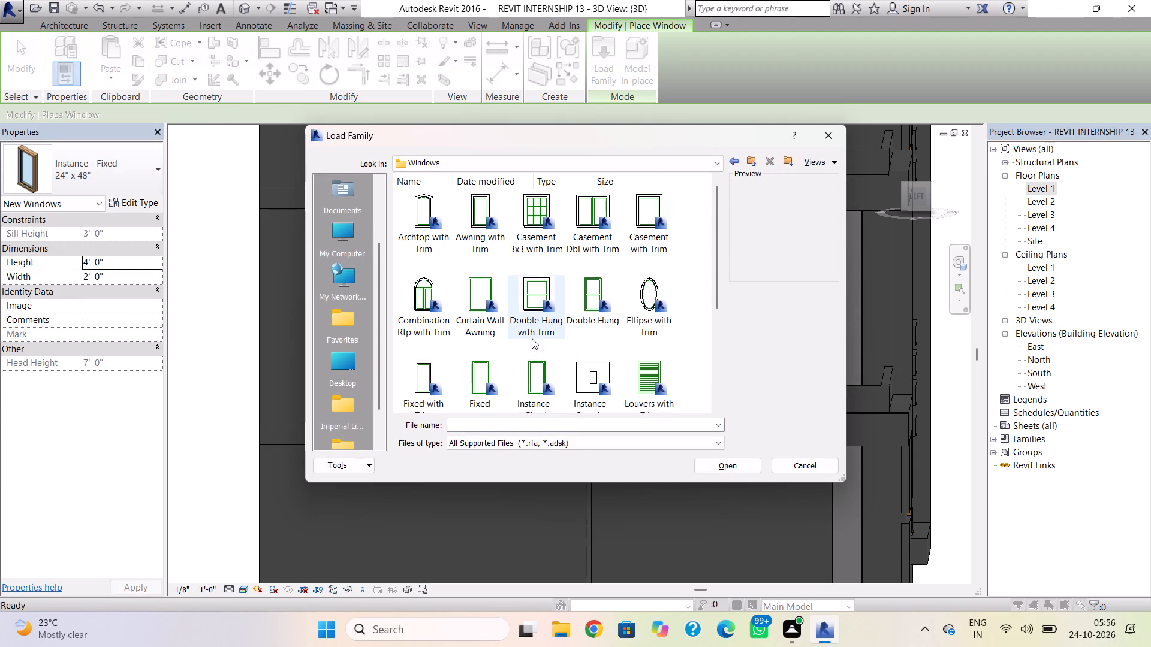
{"action": "left_click", "coordinate": [585, 222]}
{"action": "left_click", "coordinate": [703, 466]}
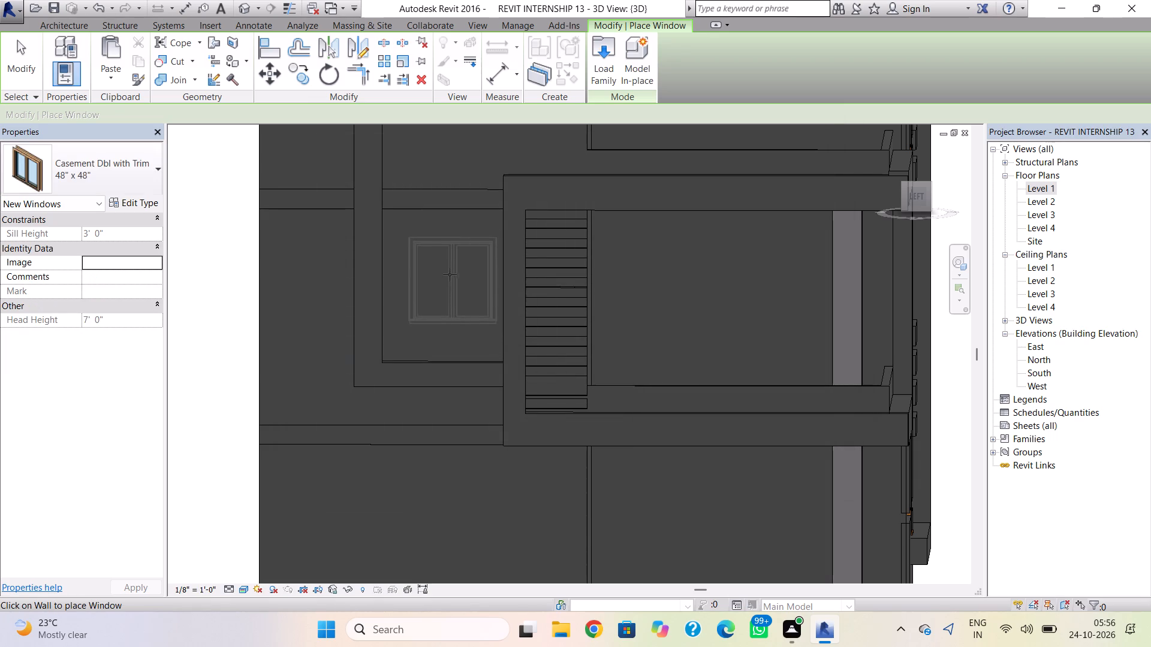
Place a 48" x 48" Casement Dbl with Trim window on the Level 2 left wall, inside the narrower frame beside the reveals.
{"action": "left_click", "coordinate": [442, 269]}
{"action": "key", "text": "Escape"}
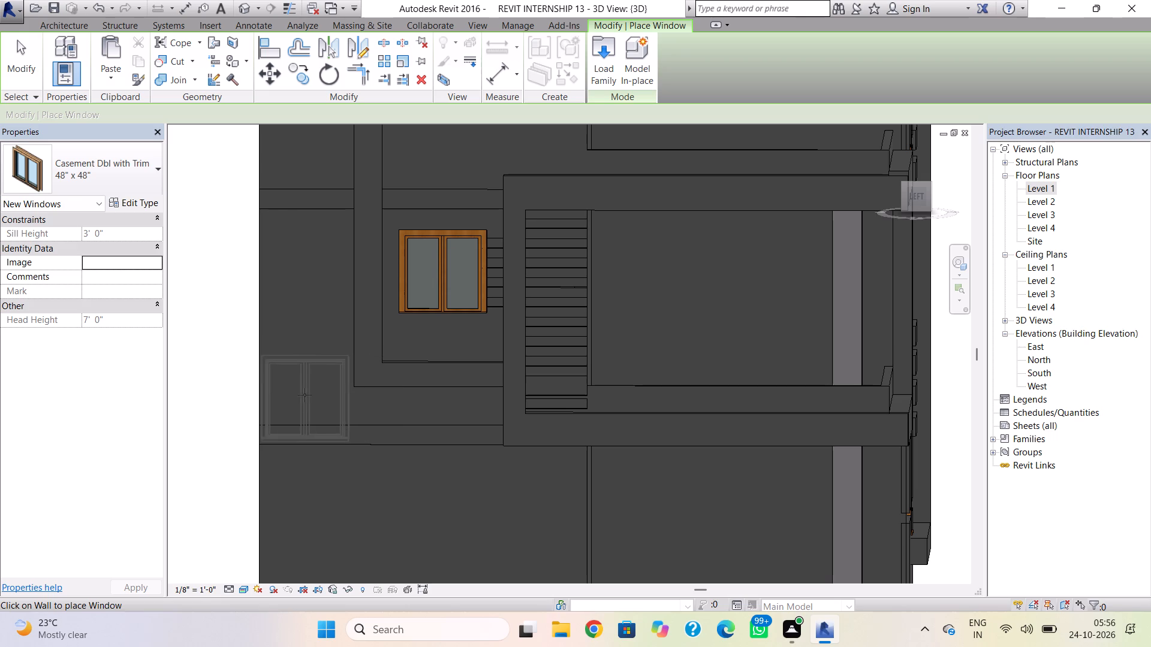
{"action": "key", "text": "Escape"}
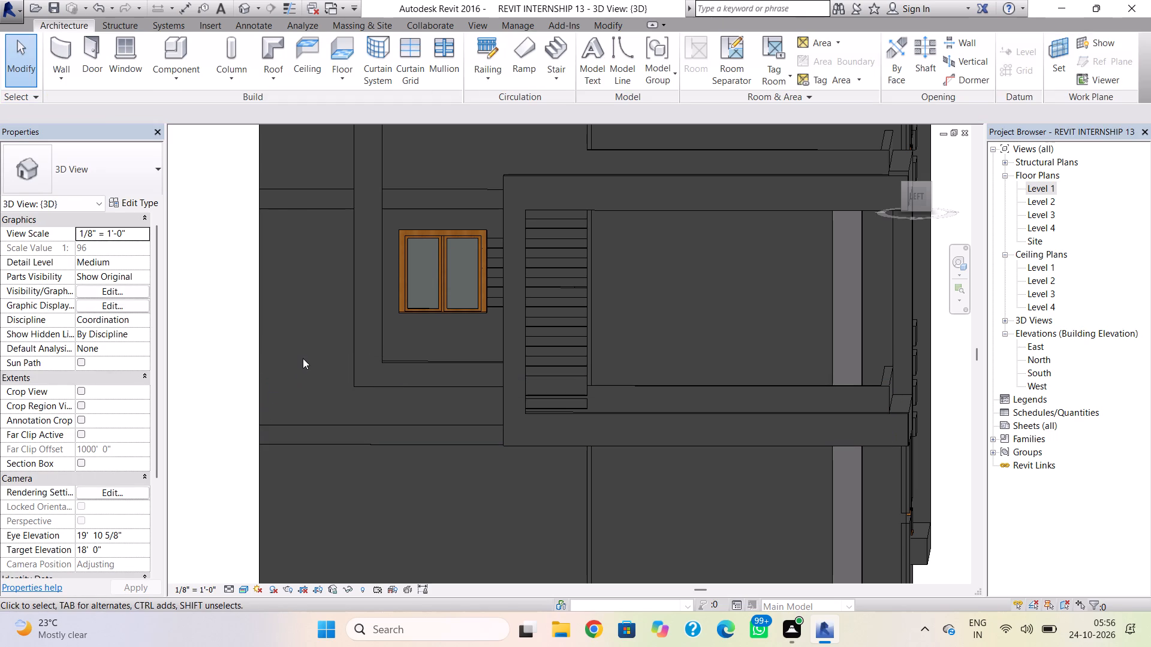
{"action": "key", "text": "Escape"}
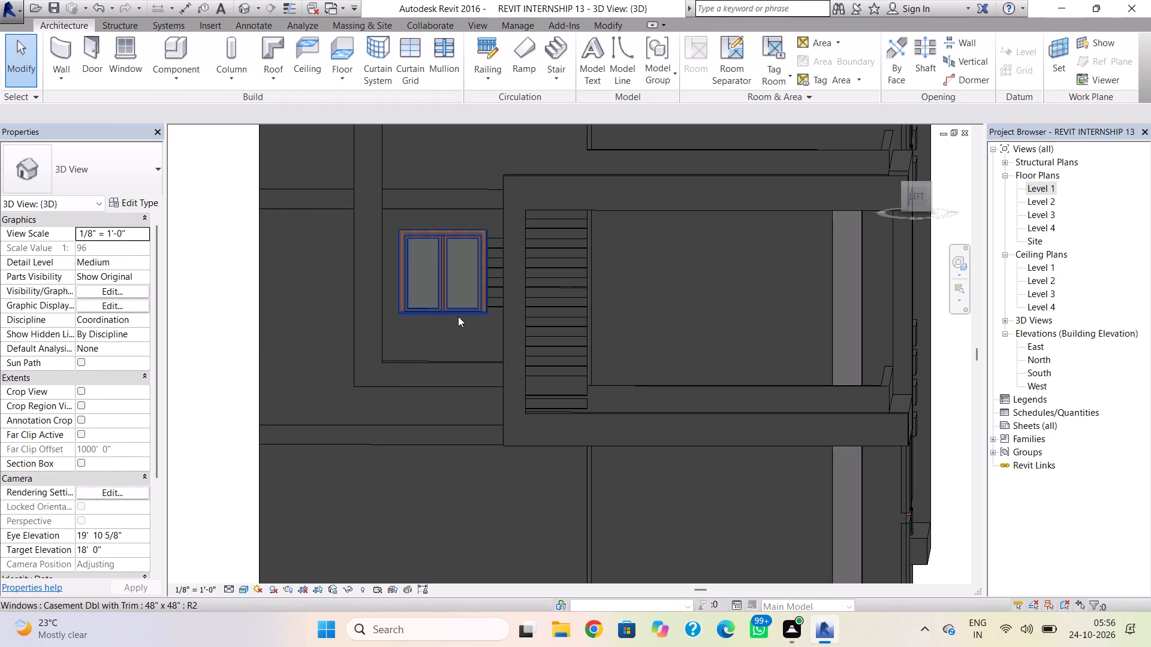
Shorten the four reveals reaching the casement window, including those at 7', 8' and 9' offsets, back to the large frame's inner vertical edge.
{"action": "scroll", "coordinate": [492, 301], "scroll_direction": "up", "scroll_amount": 3}
{"action": "left_click", "coordinate": [486, 309]}
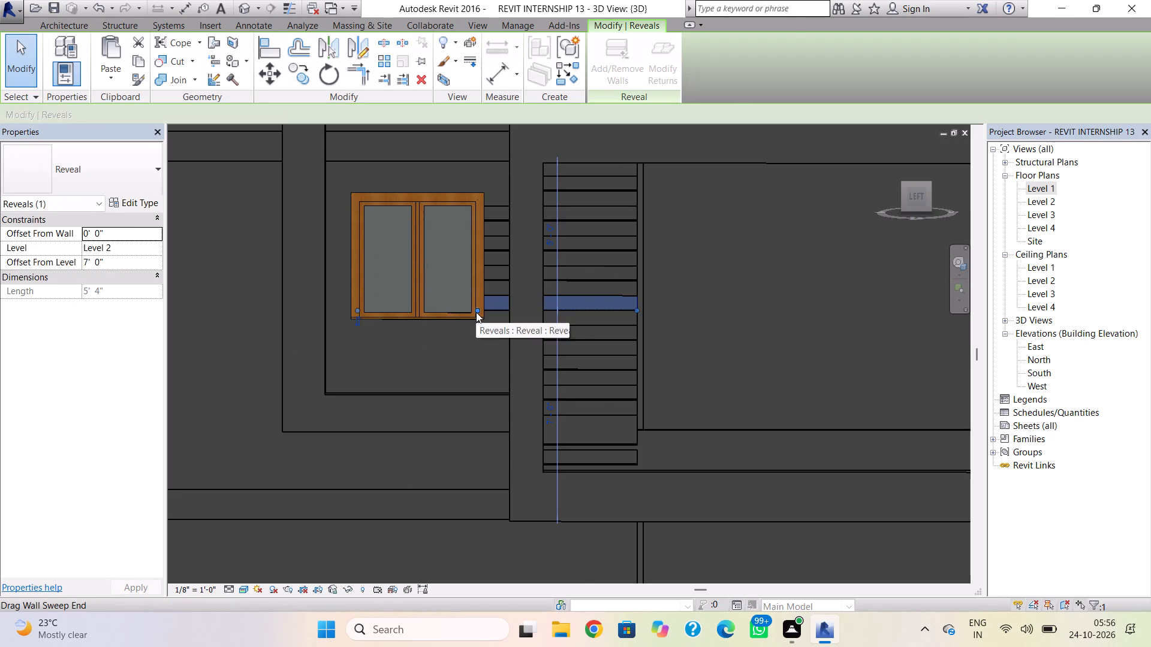
{"action": "left_click_drag", "start_coordinate": [476, 312], "coordinate": [541, 308]}
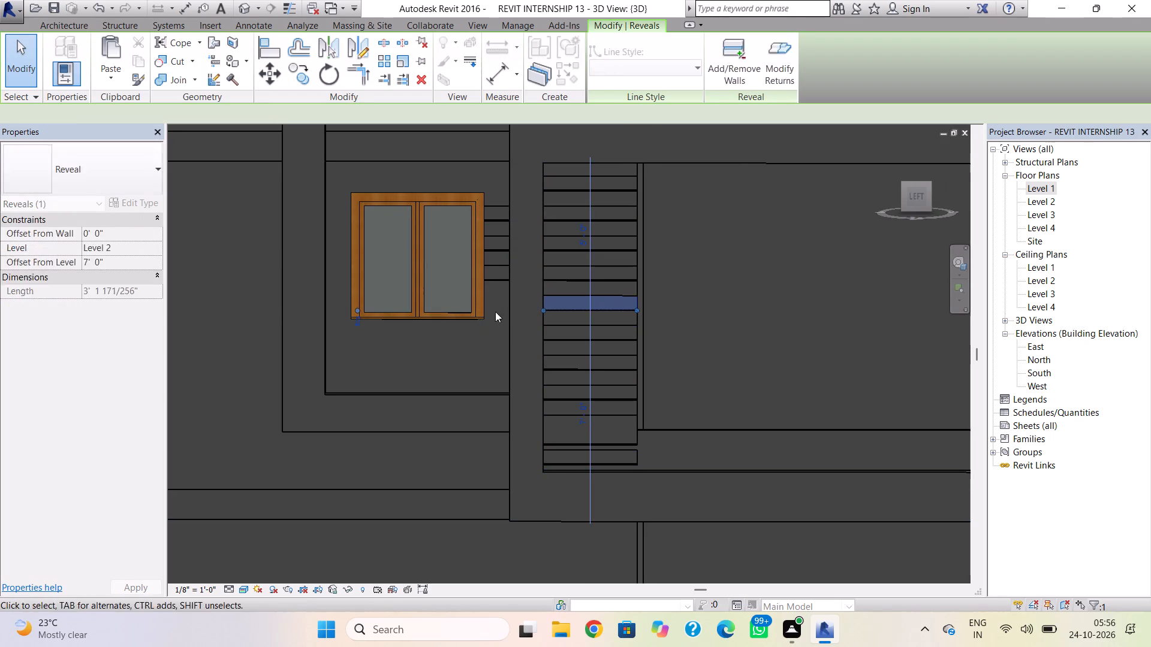
{"action": "left_click", "coordinate": [486, 279]}
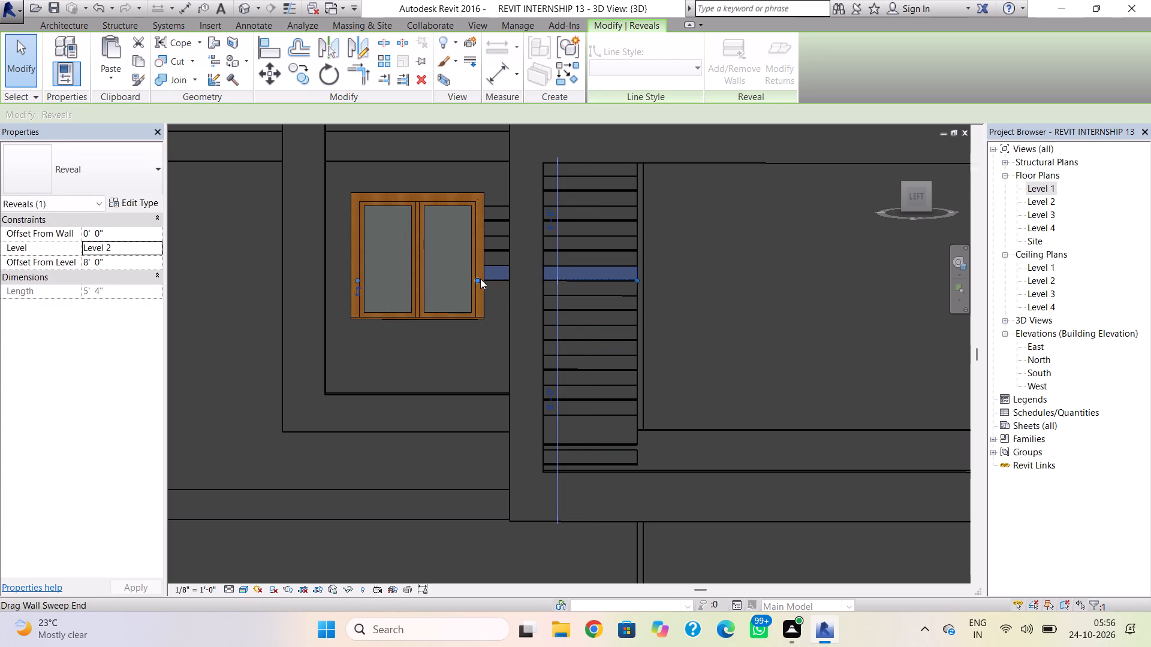
{"action": "left_click_drag", "start_coordinate": [478, 280], "coordinate": [541, 276]}
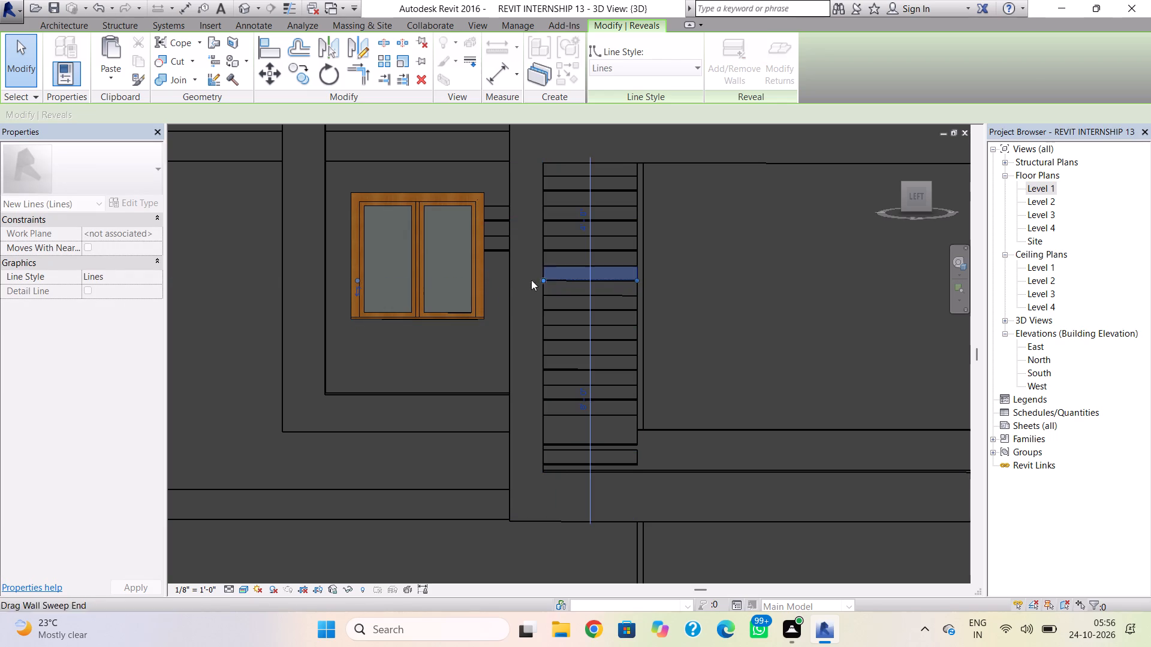
{"action": "left_click", "coordinate": [493, 248]}
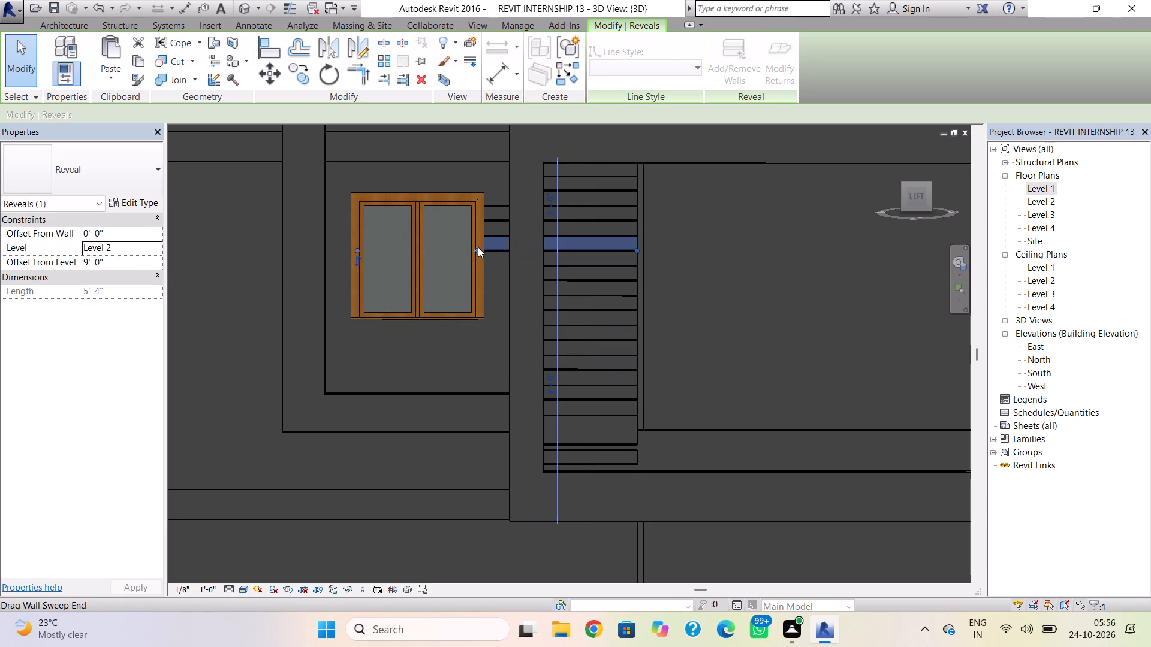
{"action": "left_click_drag", "start_coordinate": [477, 248], "coordinate": [541, 248]}
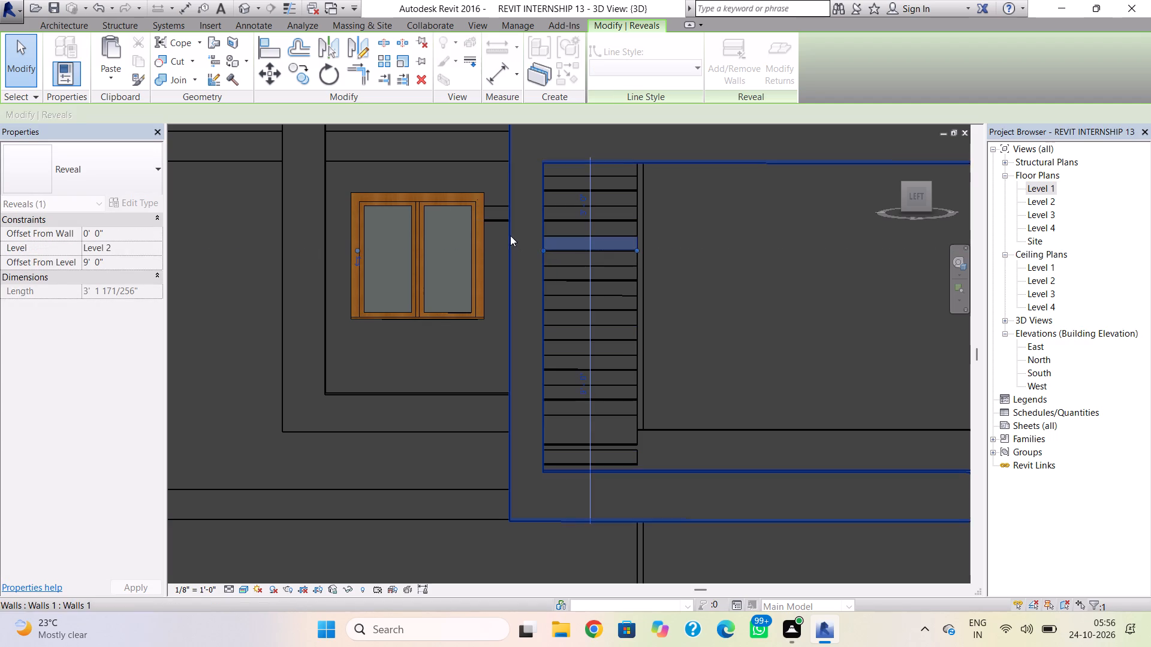
{"action": "left_click", "coordinate": [496, 219]}
{"action": "left_click_drag", "start_coordinate": [477, 222], "coordinate": [486, 222]}
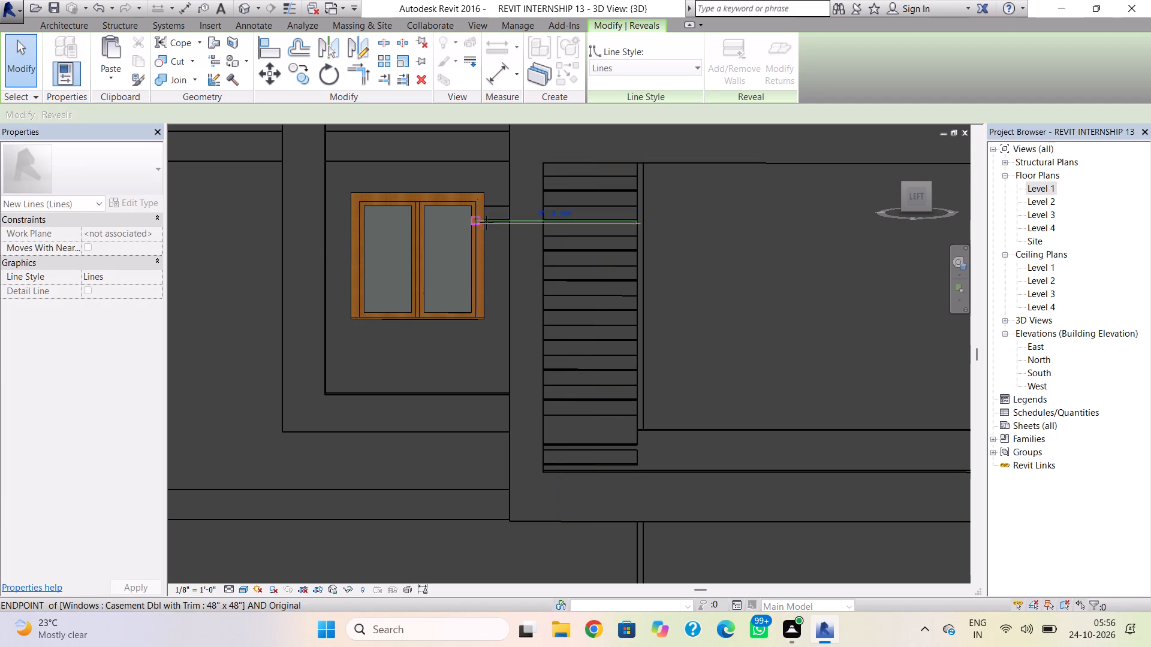
{"action": "left_click_drag", "start_coordinate": [486, 222], "coordinate": [539, 222]}
{"action": "left_click", "coordinate": [499, 250]}
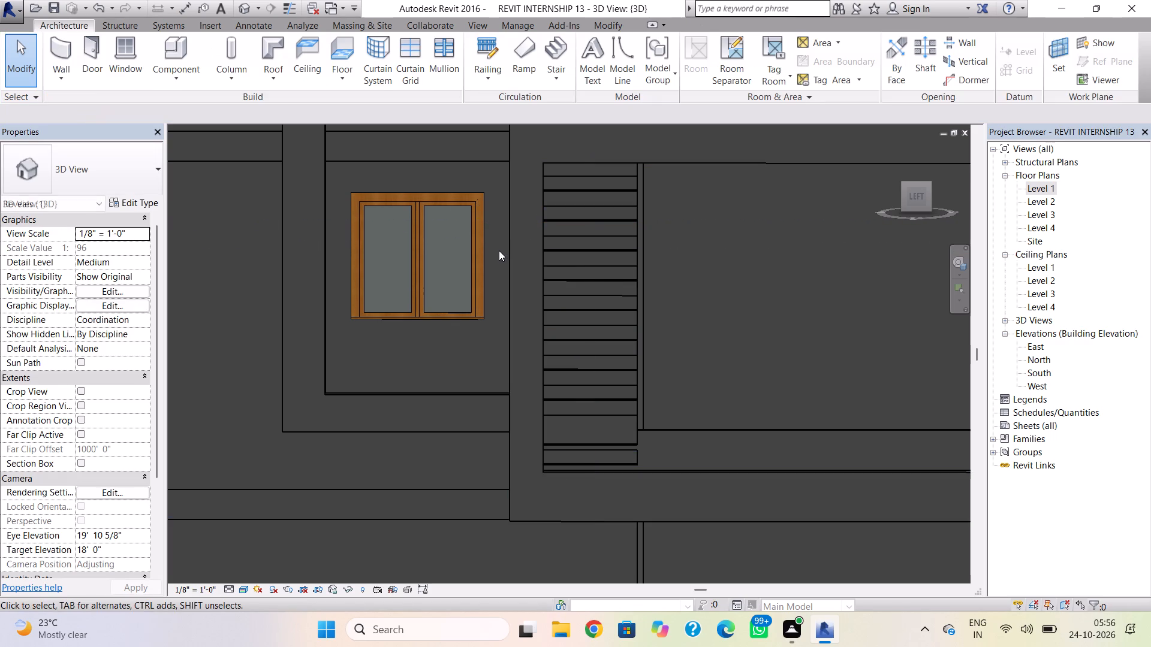
Nudge the casement window six increments down and one increment toward the large rectangular frame.
{"action": "scroll", "coordinate": [472, 302], "scroll_direction": "down", "scroll_amount": 1}
{"action": "middle_click_drag", "start_coordinate": [492, 322], "coordinate": [496, 339]}
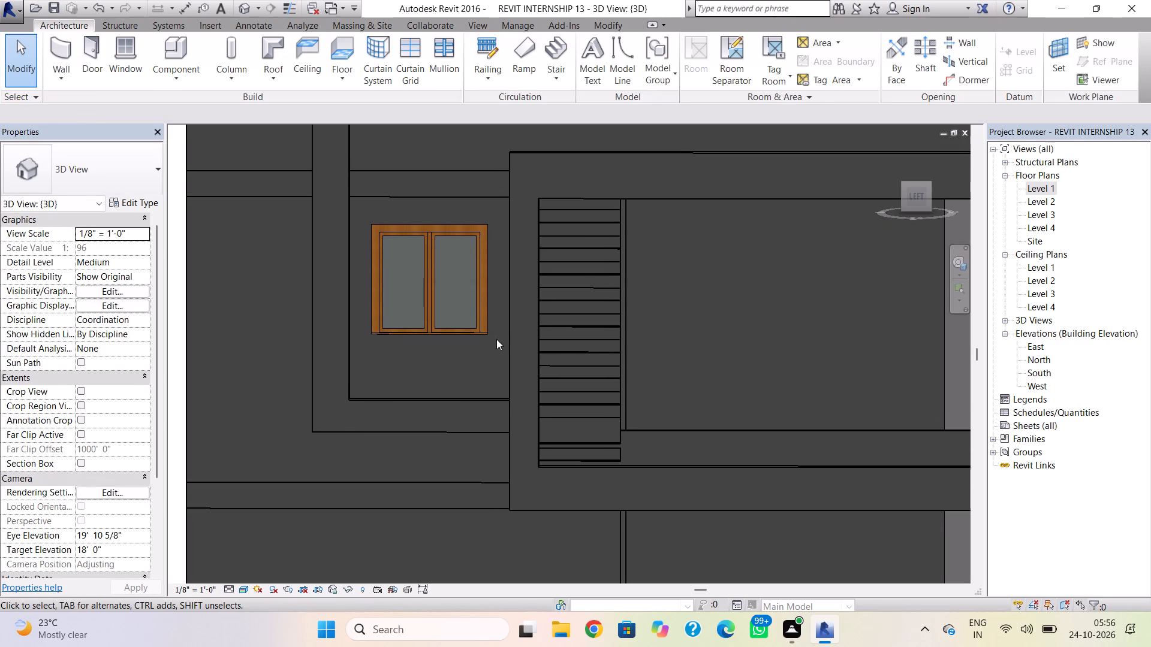
{"action": "left_click", "coordinate": [490, 263]}
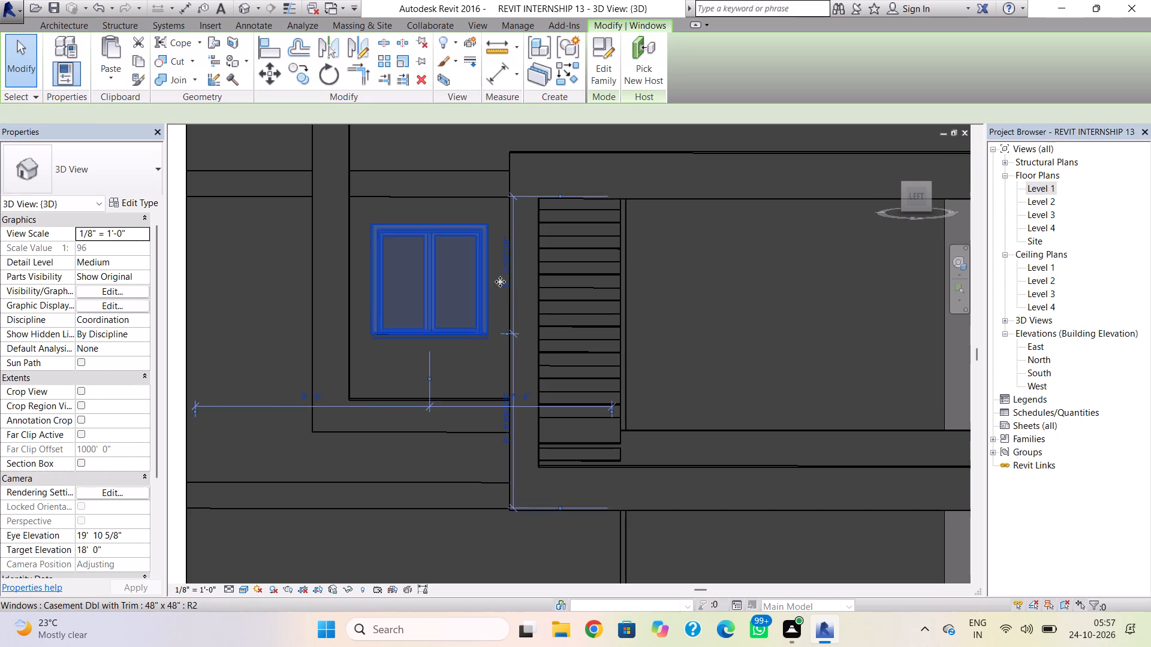
{"action": "key", "text": "Down"}
{"action": "key", "text": "Down"}
{"action": "key", "text": "Down"}
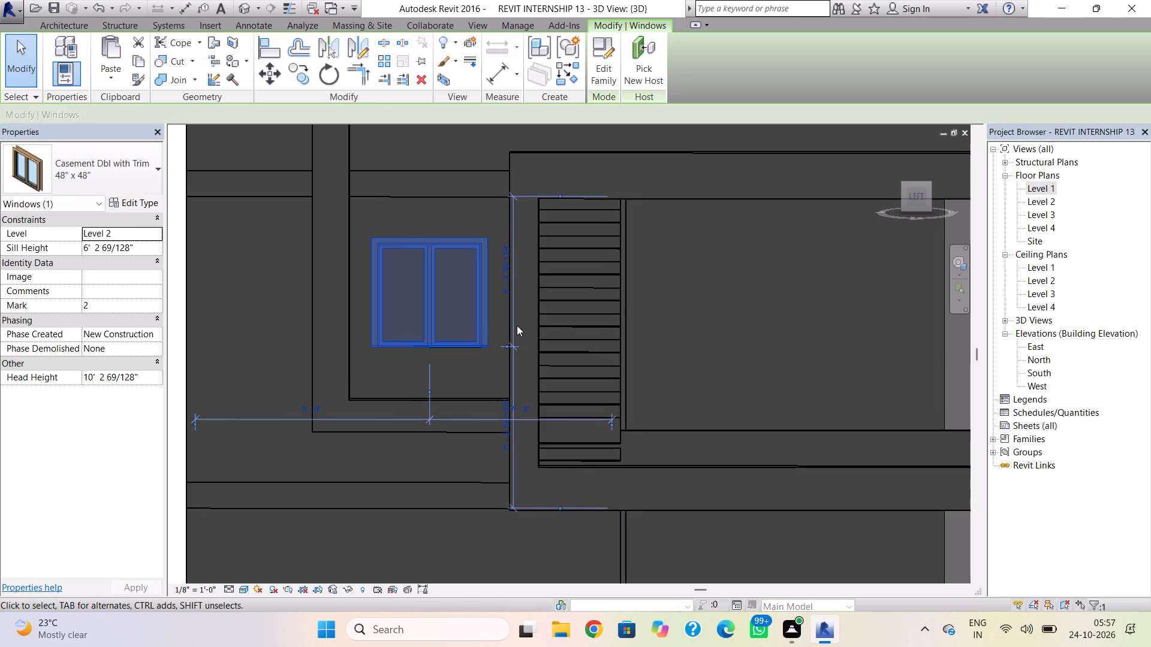
{"action": "key", "text": "Down"}
{"action": "key", "text": "Right"}
{"action": "key", "text": "Down"}
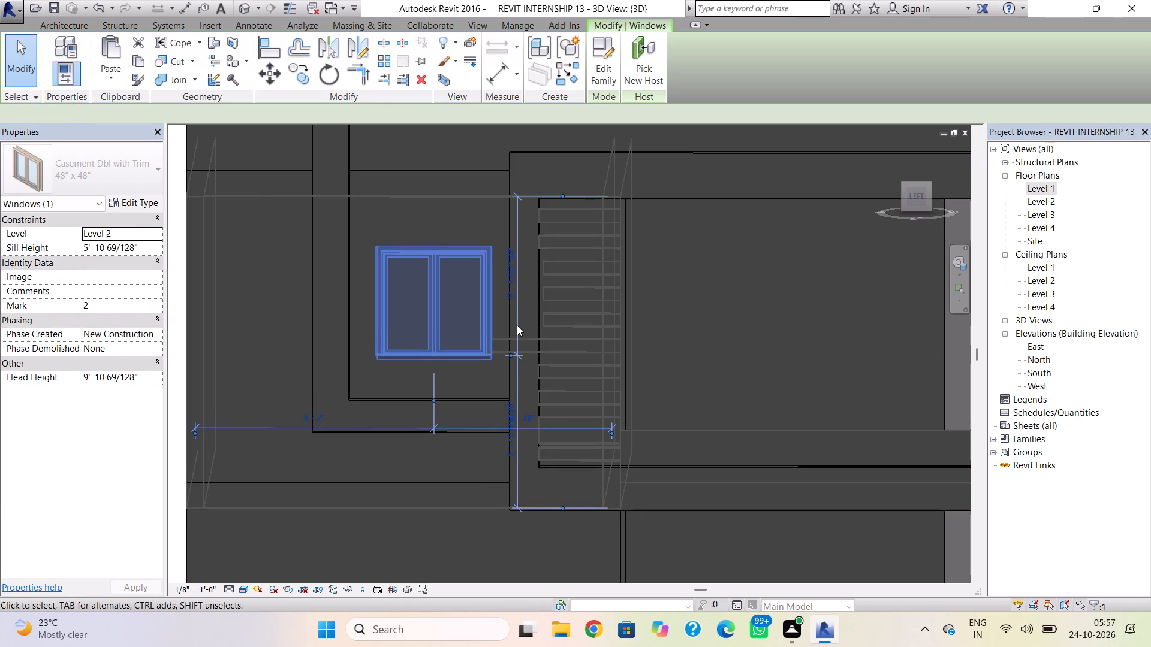
{"action": "key", "text": "Down"}
{"action": "left_click", "coordinate": [299, 356]}
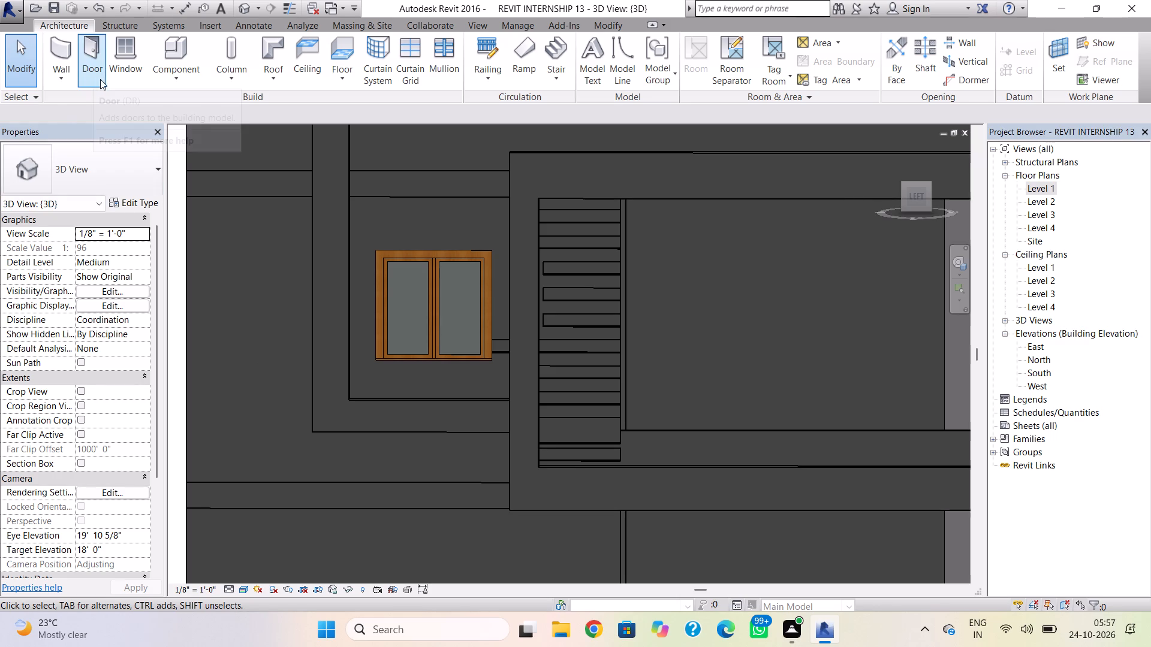
Place a Cornice wall sweep on the Level 2 left wall, directly above the casement window at a 10' 0" offset from level.
{"action": "left_click", "coordinate": [65, 76]}
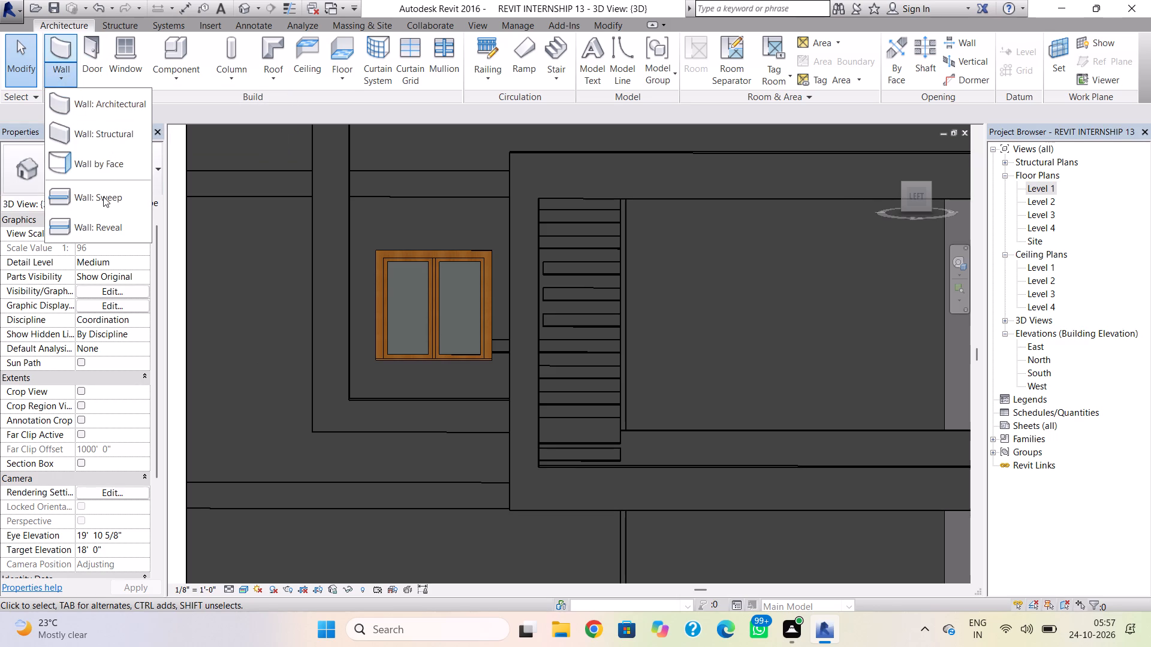
{"action": "left_click", "coordinate": [103, 196]}
{"action": "left_click", "coordinate": [390, 247]}
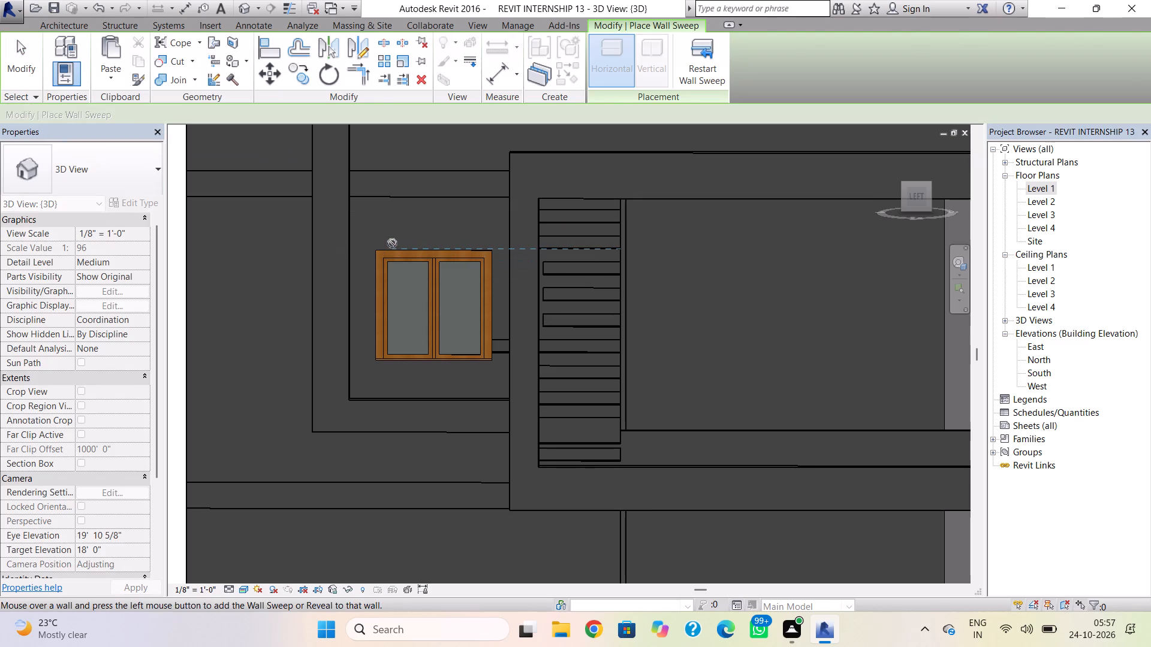
{"action": "left_click", "coordinate": [392, 243]}
{"action": "scroll", "coordinate": [274, 300], "scroll_direction": "down", "scroll_amount": 1}
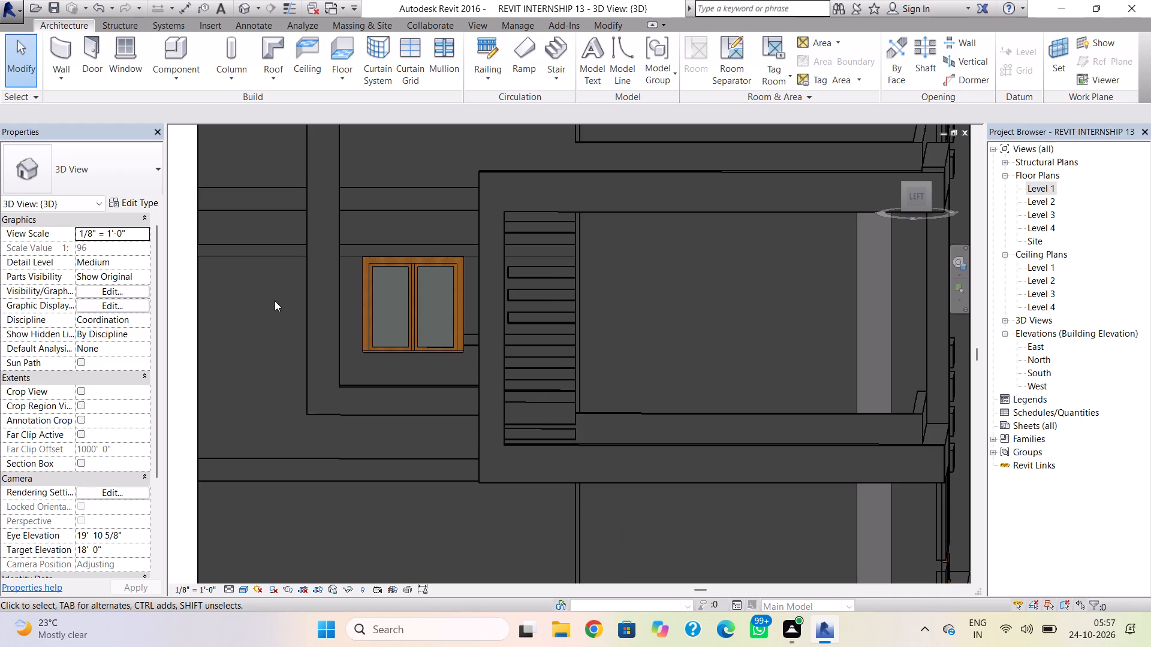
Shorten both ends of the cornice so it spans only from the narrower frame's inner edge to the large frame's outer edge.
{"action": "left_click", "coordinate": [273, 252]}
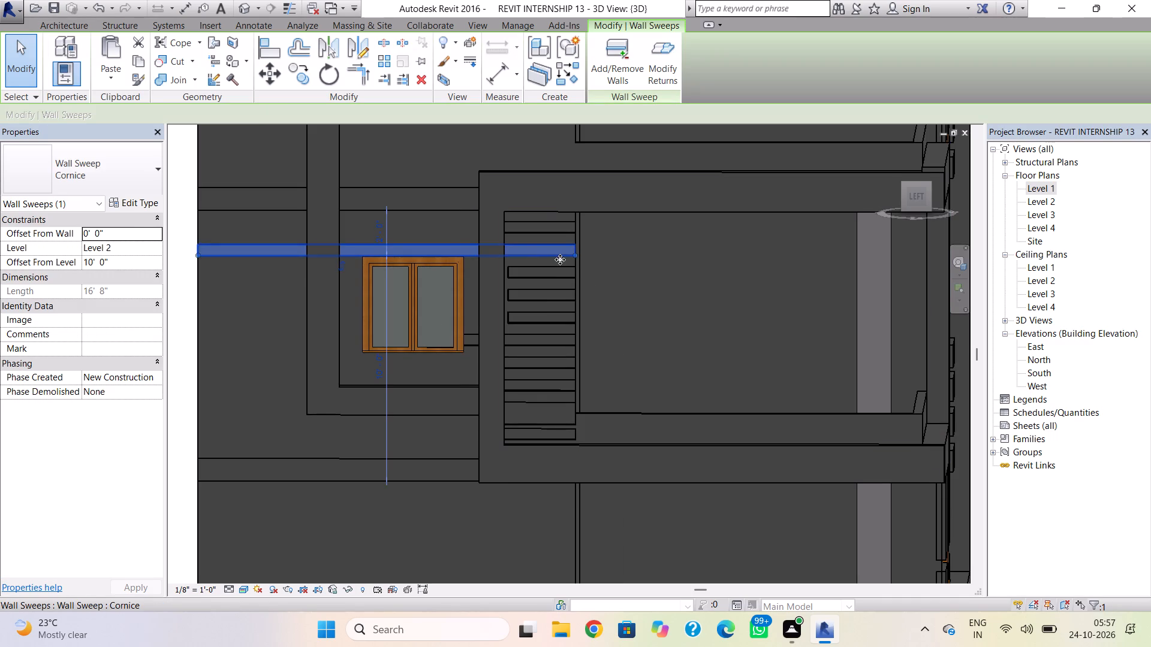
{"action": "left_click_drag", "start_coordinate": [575, 255], "coordinate": [480, 261]}
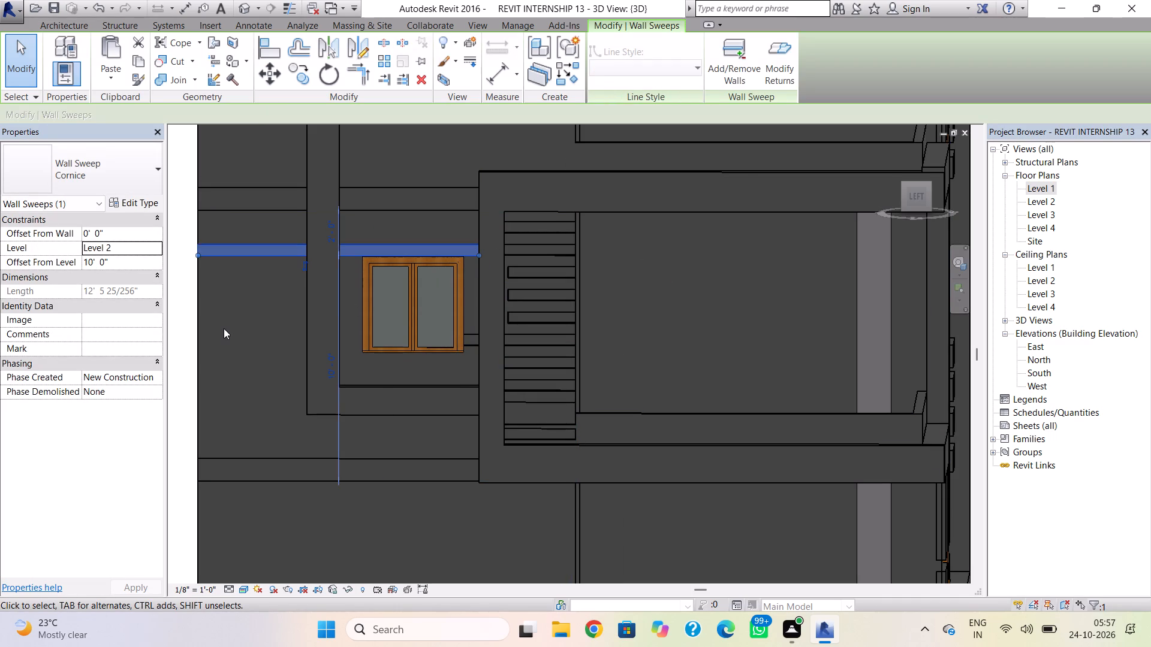
{"action": "scroll", "coordinate": [474, 265], "scroll_direction": "up", "scroll_amount": 3}
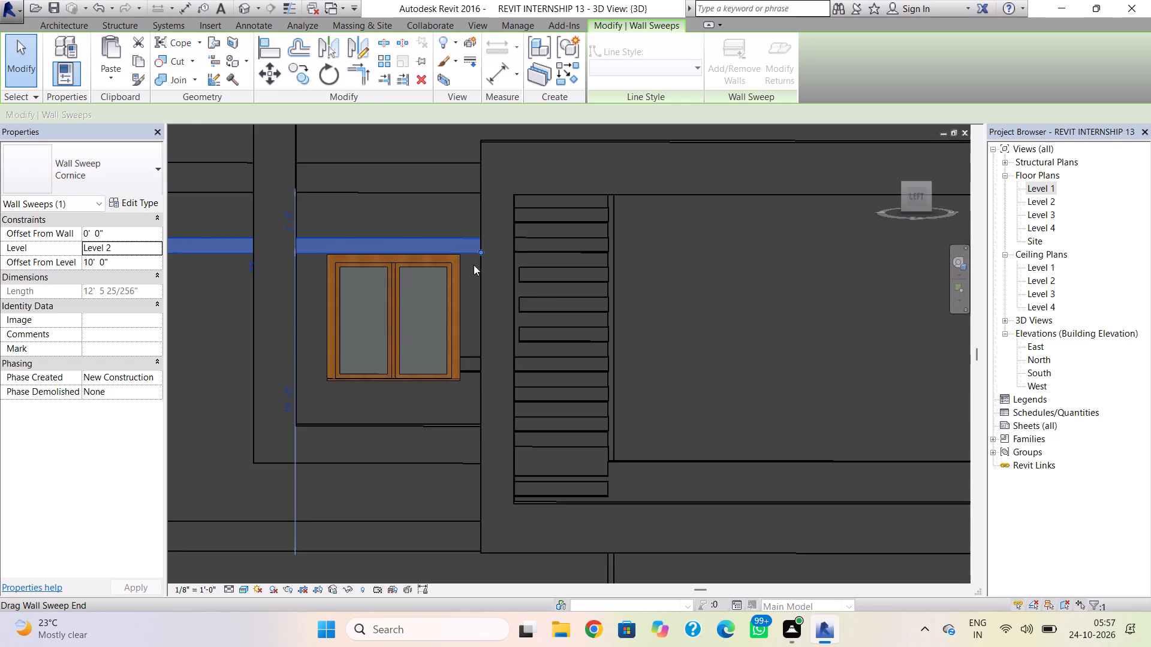
{"action": "scroll", "coordinate": [224, 303], "scroll_direction": "down", "scroll_amount": 2}
{"action": "middle_click_drag", "start_coordinate": [224, 303], "coordinate": [423, 295]}
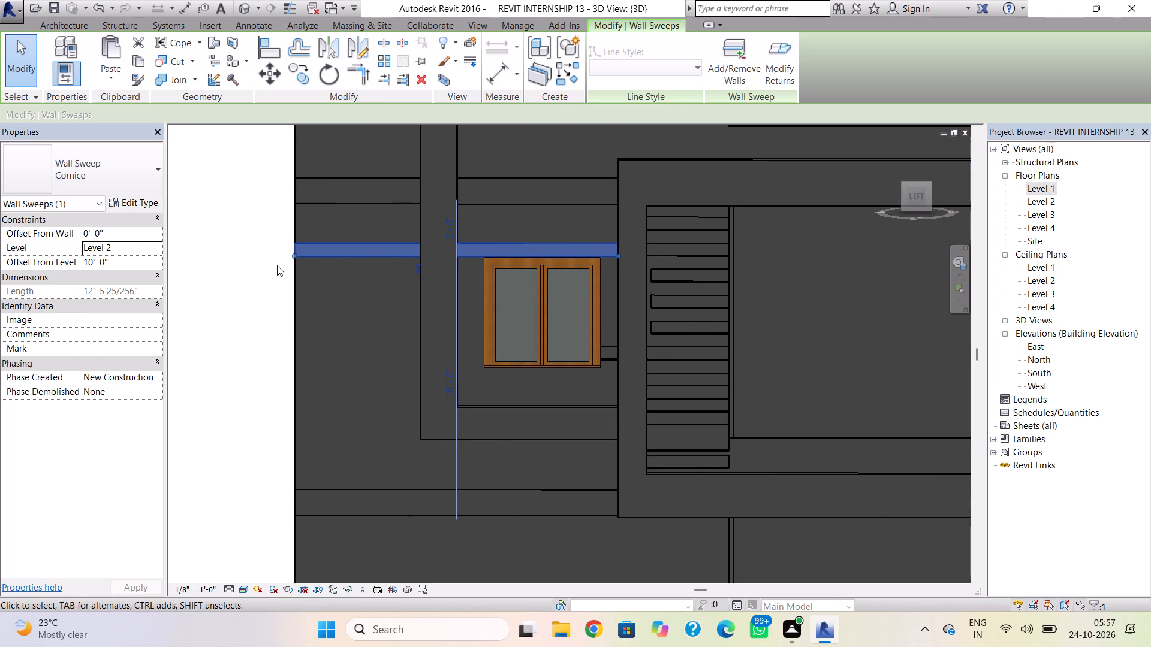
{"action": "left_click_drag", "start_coordinate": [295, 257], "coordinate": [429, 244]}
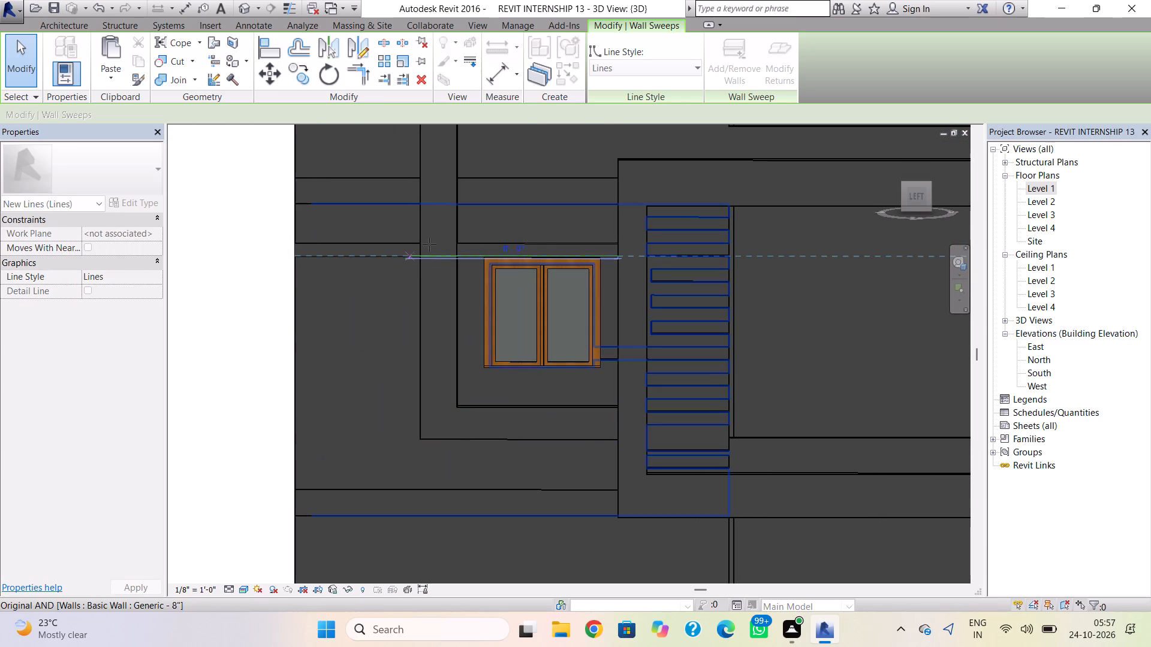
{"action": "left_click_drag", "start_coordinate": [429, 244], "coordinate": [458, 249]}
{"action": "left_click", "coordinate": [283, 301]}
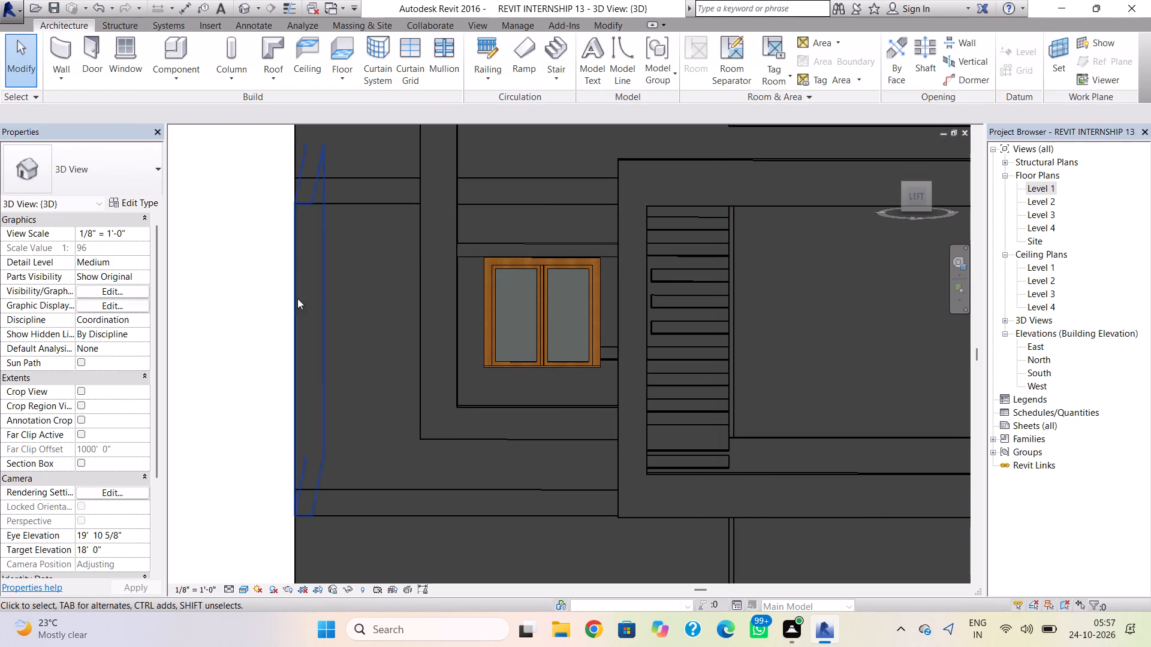
In the Level 2 floor plan, draw a Generic - 5" wall about 6'-6" long along the balcony's front edge, starting near its left corner.
{"action": "right_click_drag", "start_coordinate": [323, 303], "coordinate": [411, 288], "text": "shift"}
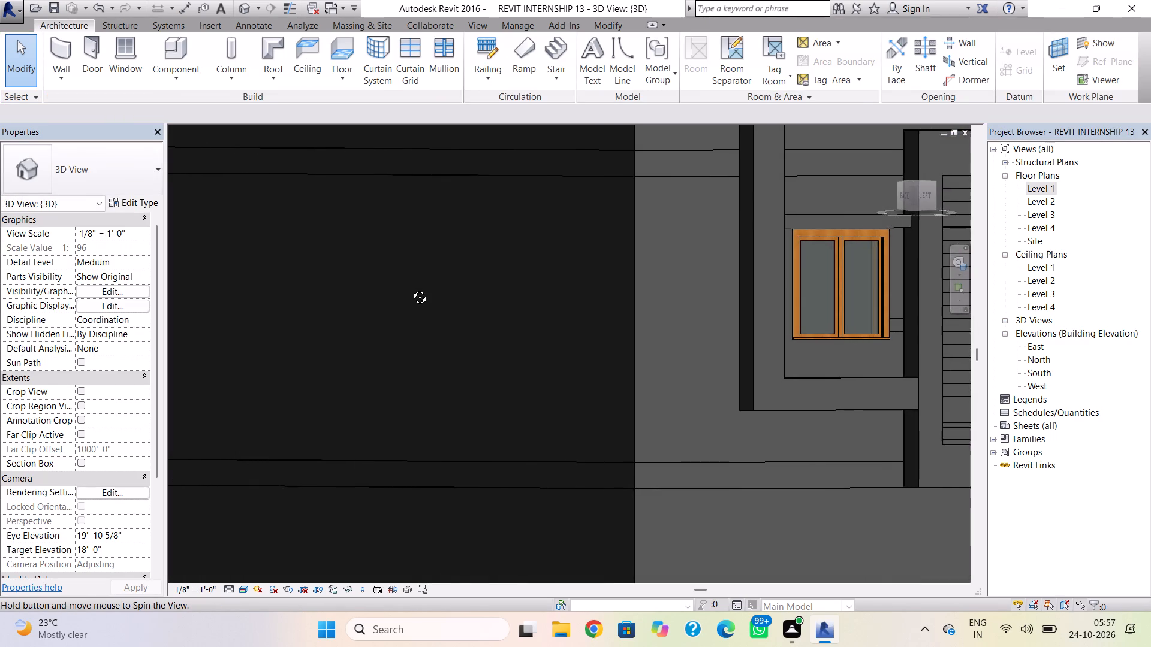
{"action": "right_click_drag", "start_coordinate": [411, 288], "coordinate": [372, 309], "text": "shift"}
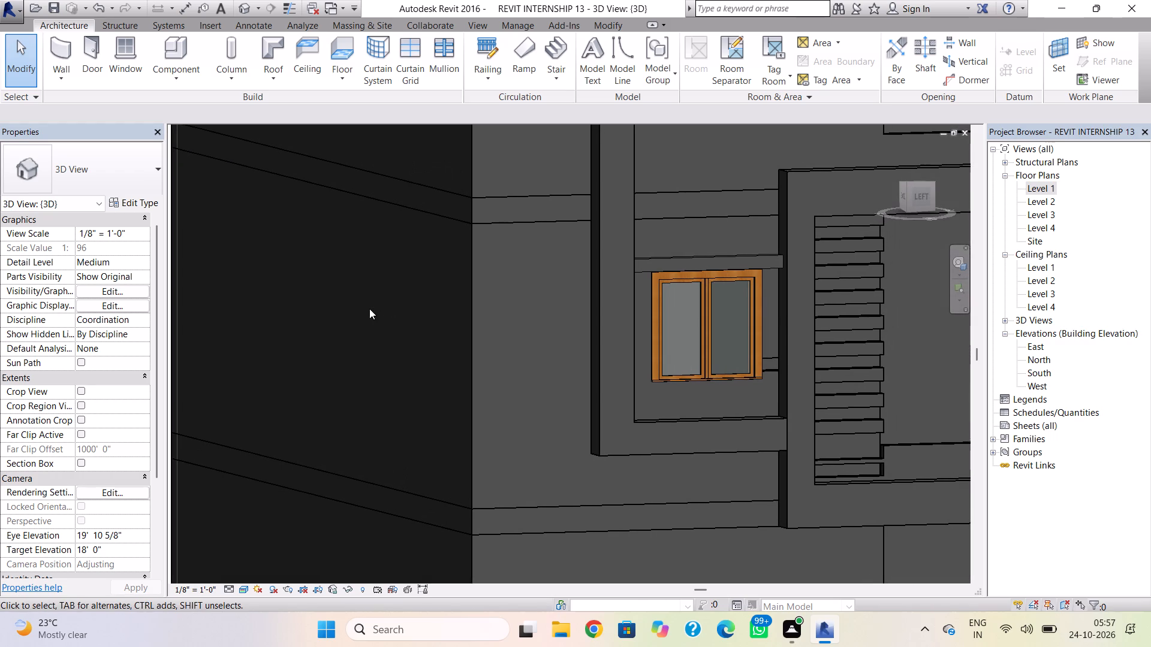
{"action": "scroll", "coordinate": [370, 313], "scroll_direction": "down", "scroll_amount": 2}
{"action": "middle_click_drag", "start_coordinate": [372, 315], "coordinate": [359, 265]}
{"action": "scroll", "coordinate": [362, 291], "scroll_direction": "down", "scroll_amount": 1}
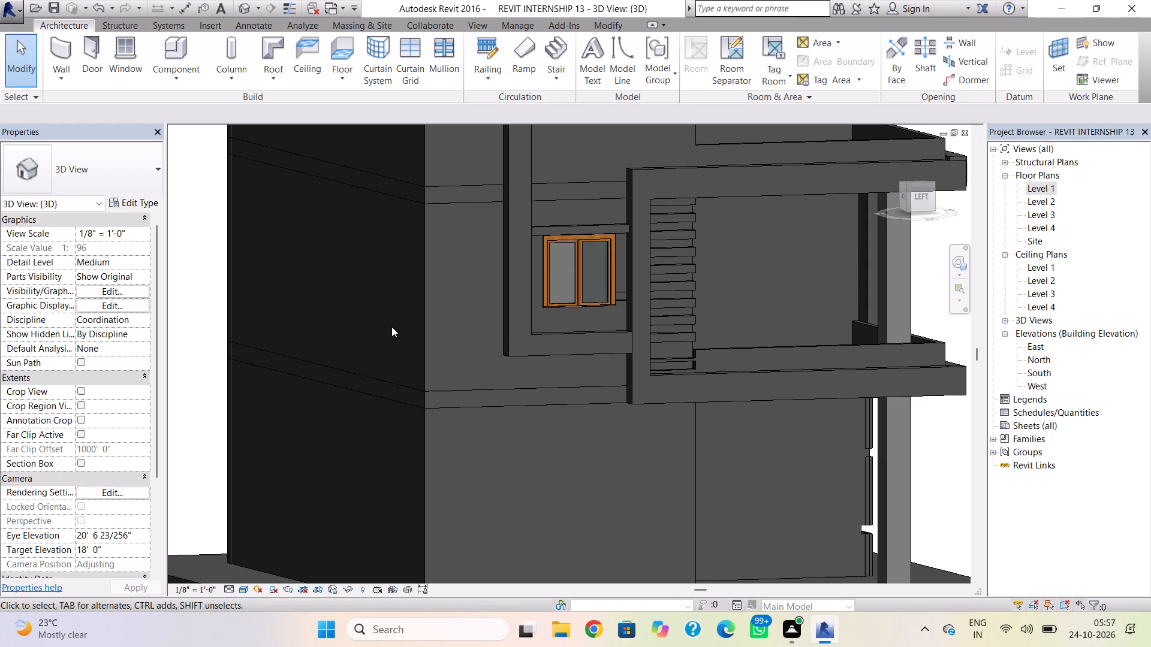
{"action": "double_click", "coordinate": [1038, 191]}
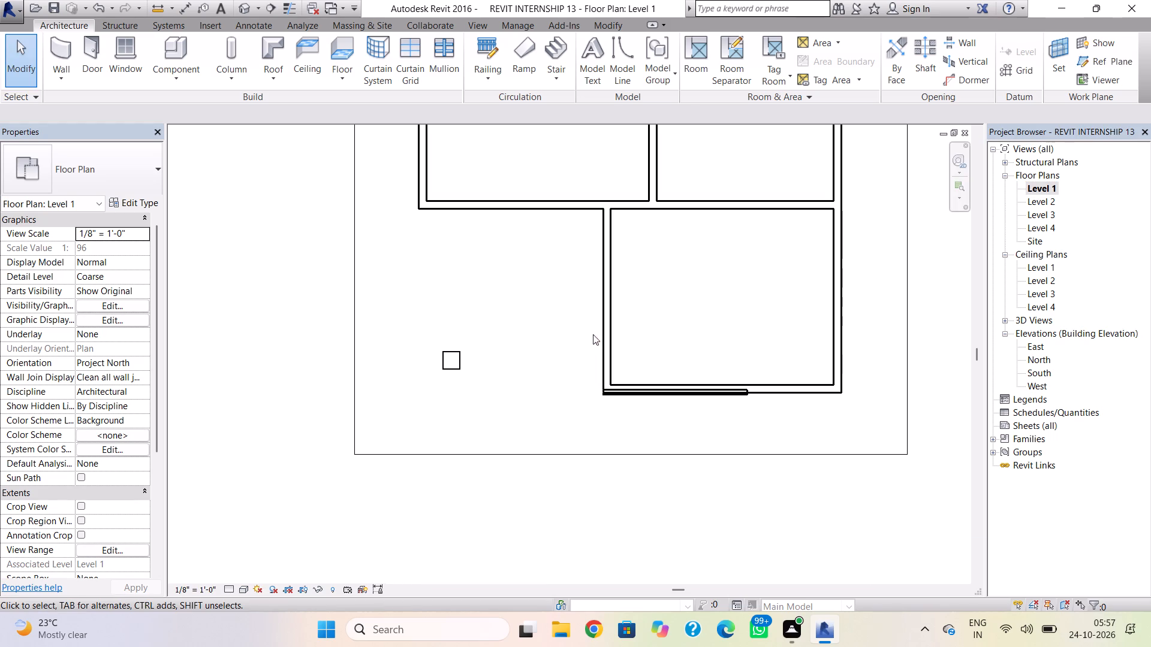
{"action": "double_click", "coordinate": [1036, 204]}
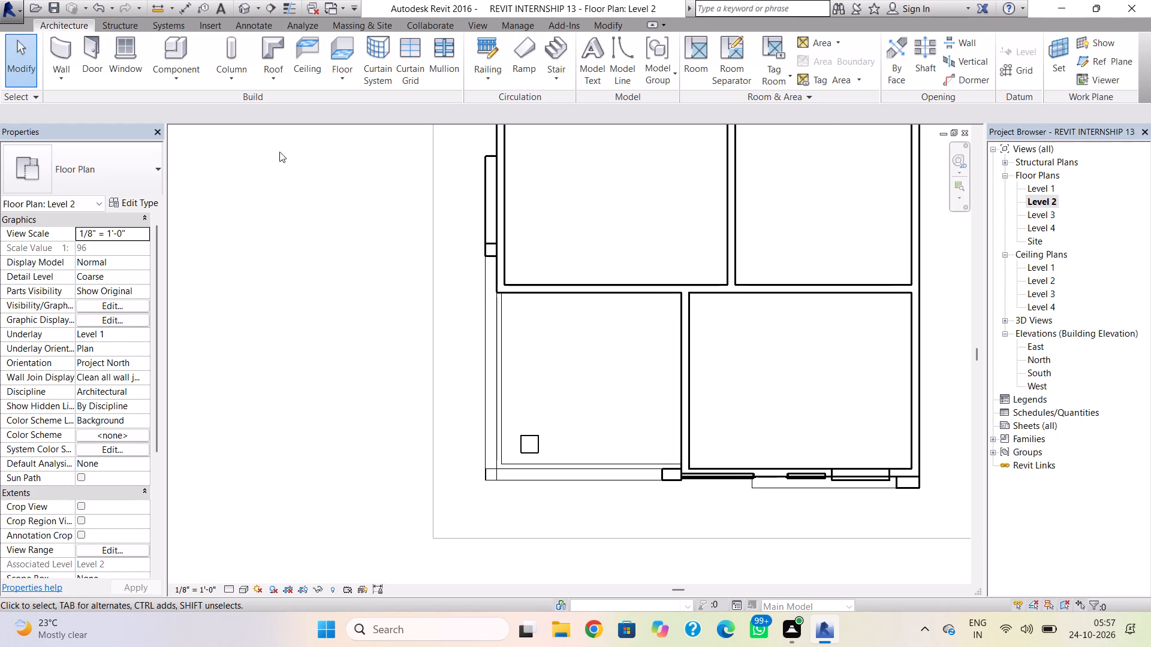
{"action": "left_click", "coordinate": [71, 75]}
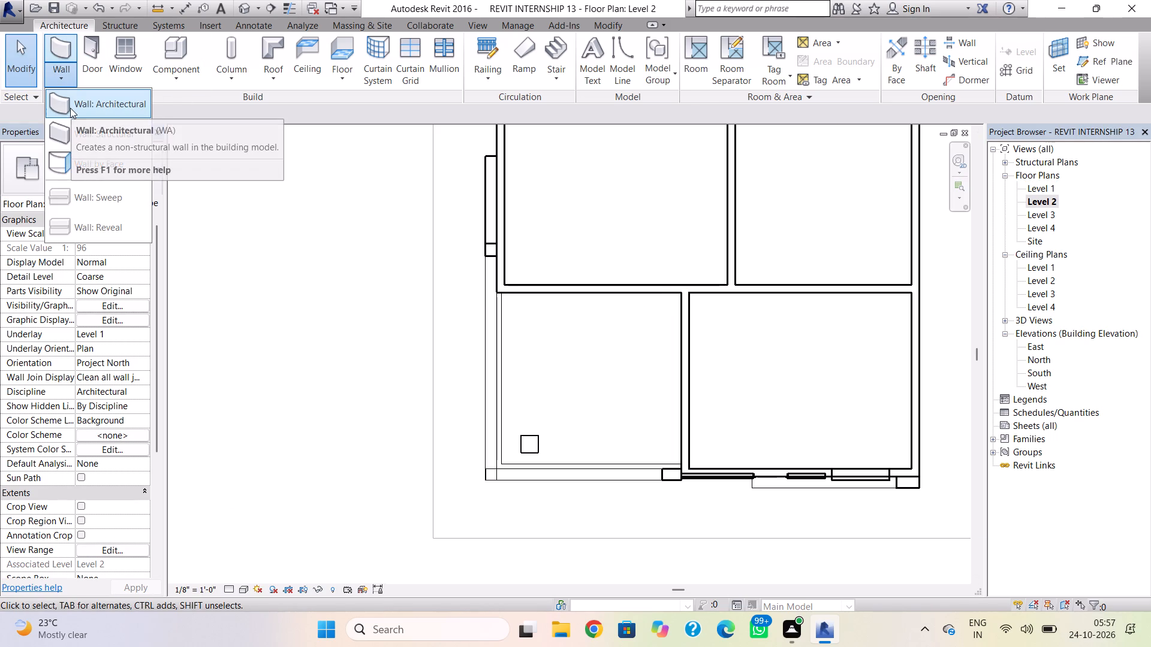
{"action": "left_click", "coordinate": [65, 51]}
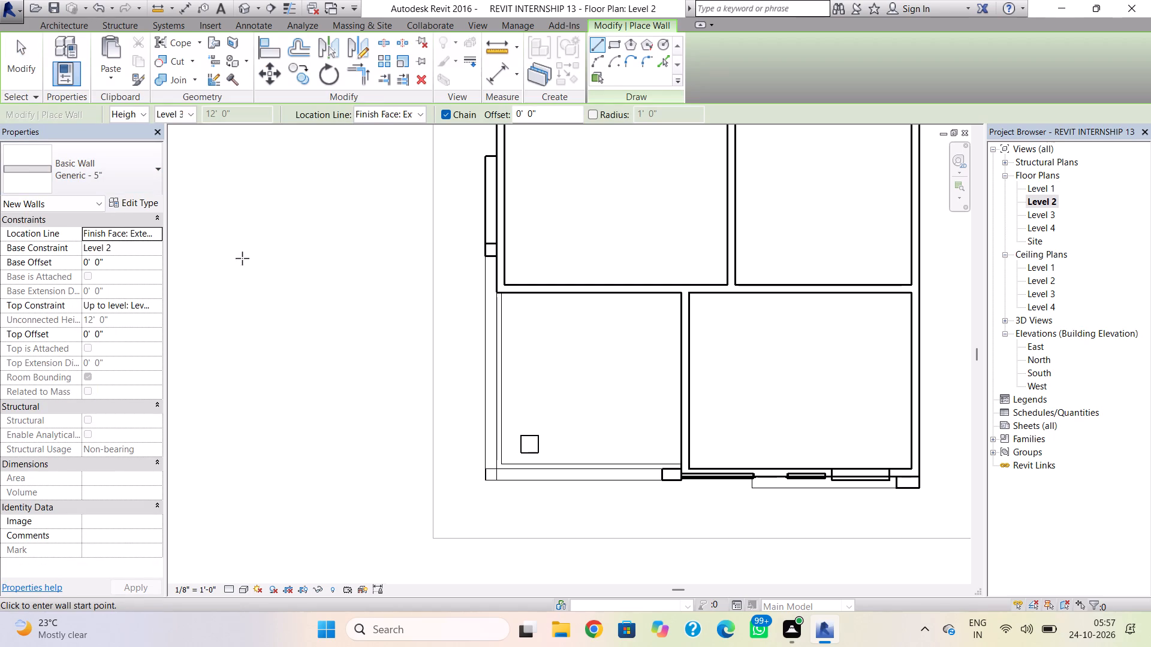
{"action": "left_click", "coordinate": [492, 482]}
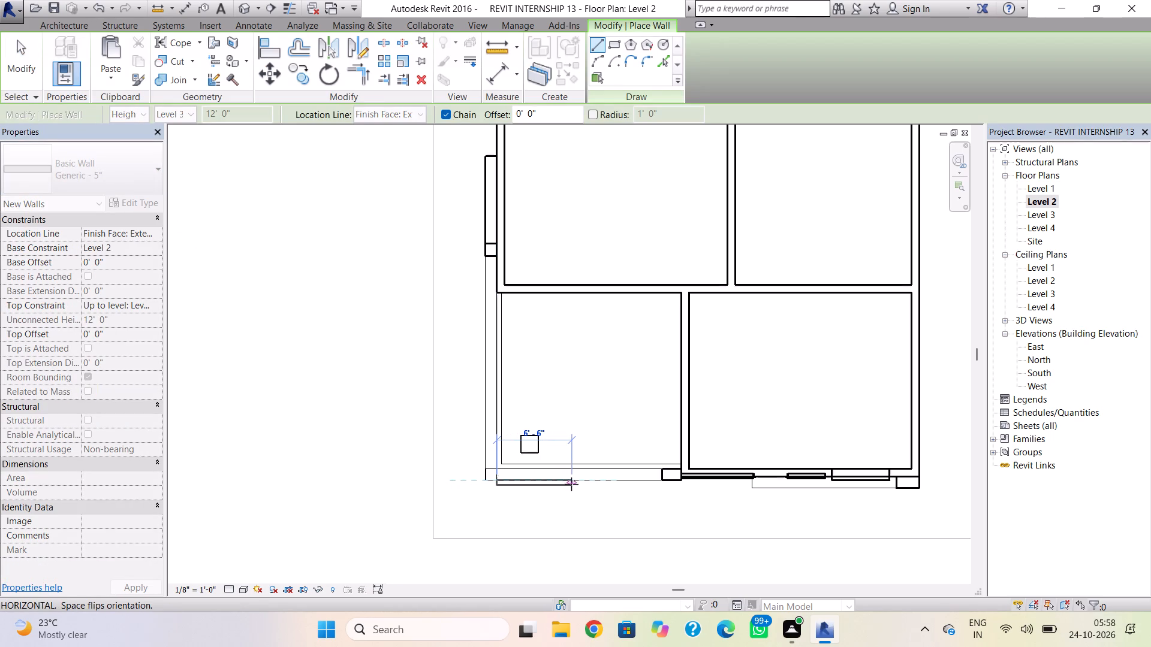
{"action": "left_click", "coordinate": [572, 484]}
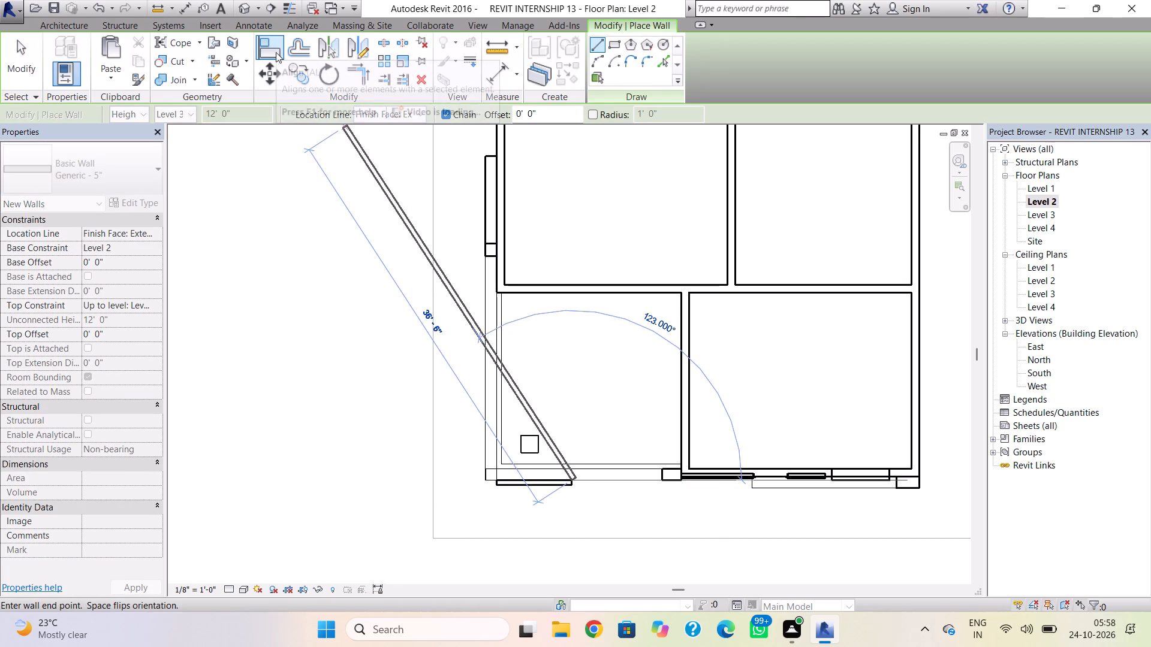
{"action": "key", "text": "Escape"}
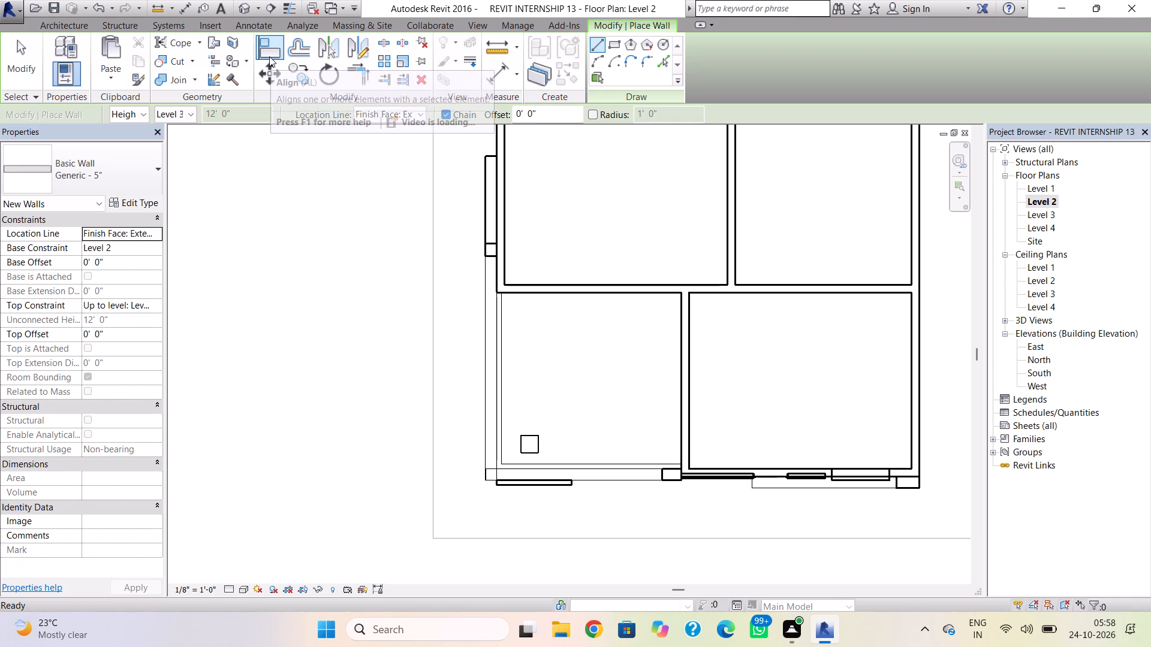
Examine the new front balcony wall's placement against the frame in the 3D view and the Level 2 plan.
{"action": "left_click", "coordinate": [244, 11]}
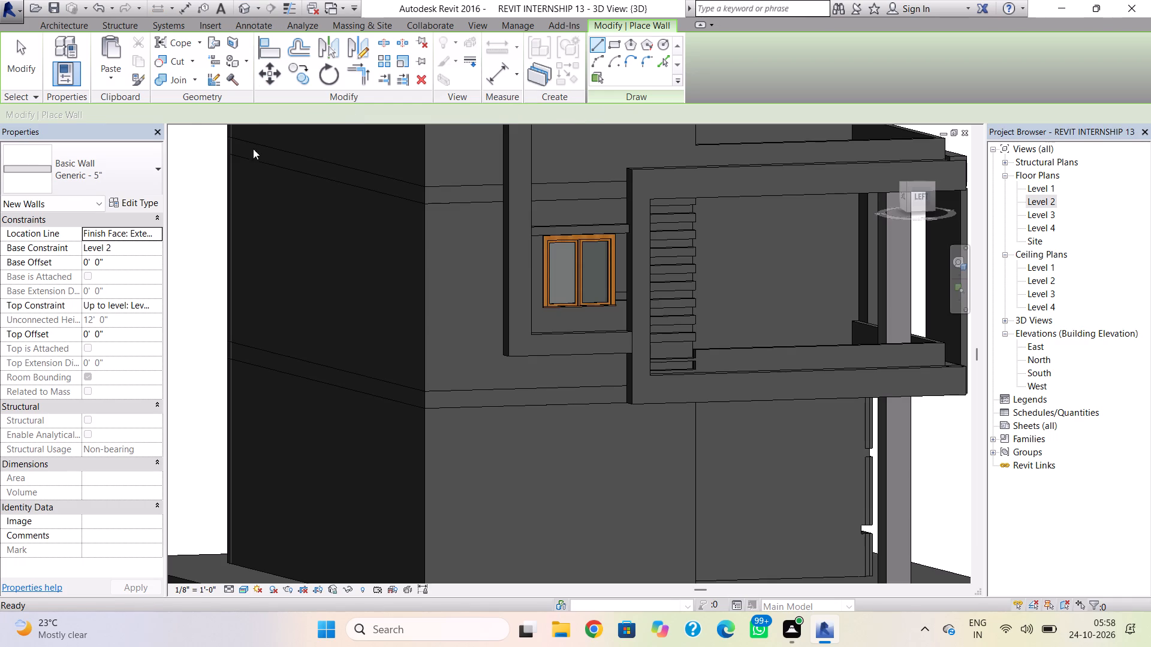
{"action": "right_click_drag", "start_coordinate": [526, 387], "coordinate": [547, 406], "text": "shift"}
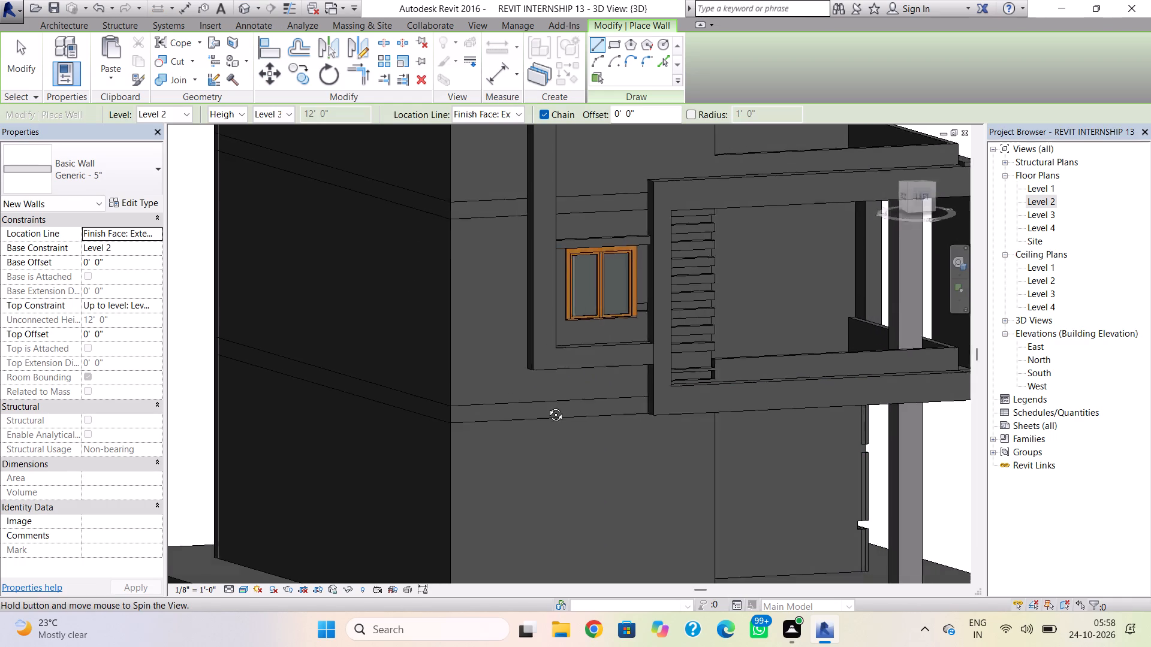
{"action": "right_click_drag", "start_coordinate": [547, 406], "coordinate": [715, 433], "text": "shift"}
{"action": "scroll", "coordinate": [712, 428], "scroll_direction": "down", "scroll_amount": 2}
{"action": "middle_click_drag", "start_coordinate": [702, 411], "coordinate": [649, 355]}
{"action": "right_click_drag", "start_coordinate": [643, 356], "coordinate": [503, 402], "text": "shift"}
{"action": "right_click", "coordinate": [503, 402], "text": "shift"}
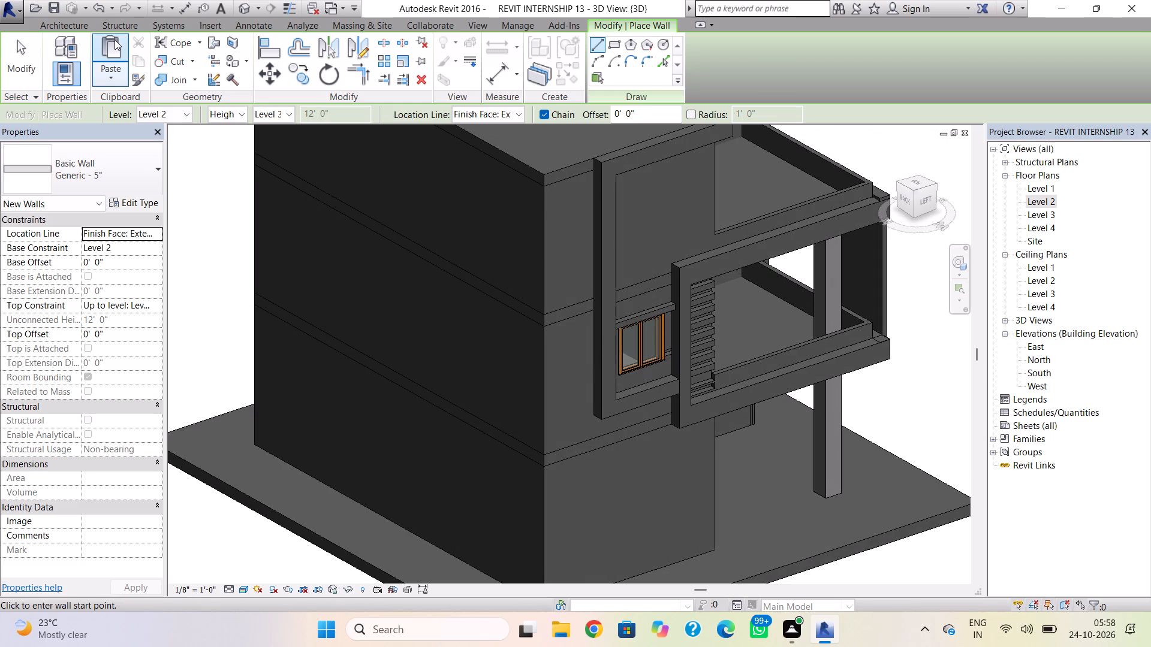
{"action": "double_click", "coordinate": [1042, 202]}
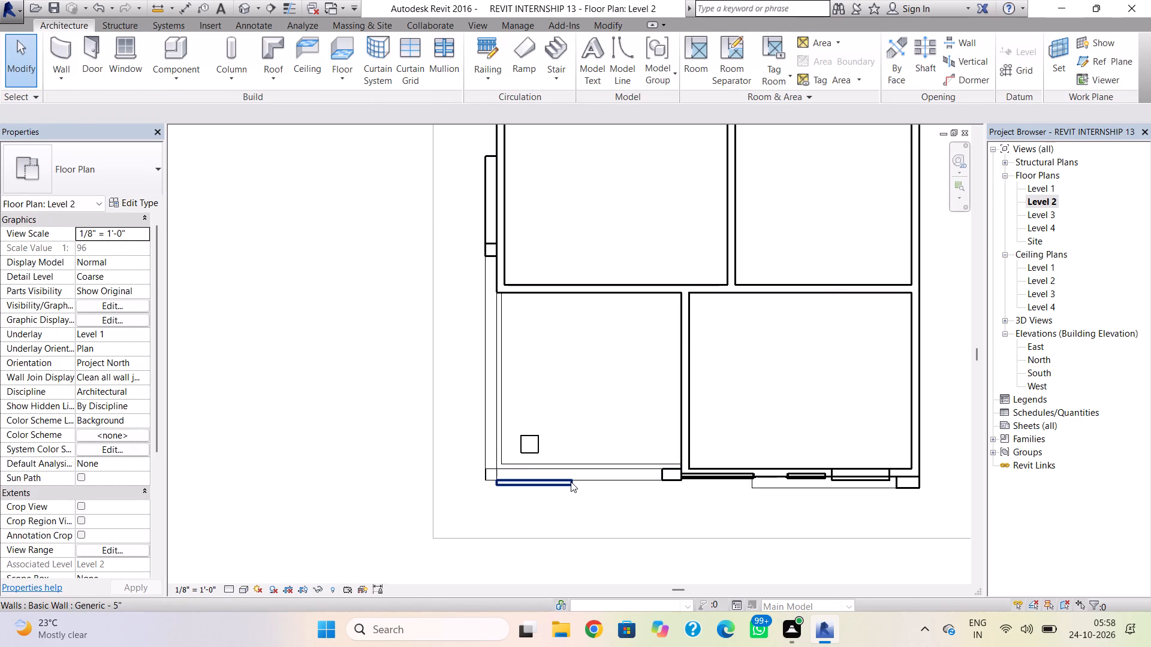
{"action": "left_click", "coordinate": [571, 482]}
{"action": "double_click", "coordinate": [561, 485]}
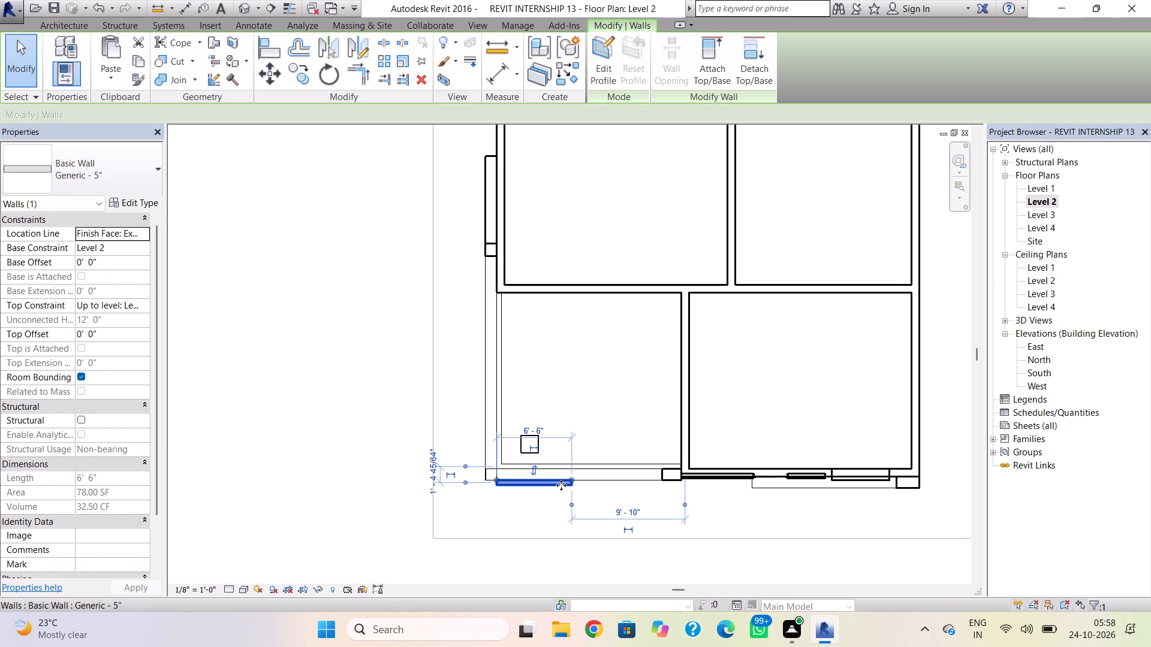
{"action": "left_click", "coordinate": [662, 458]}
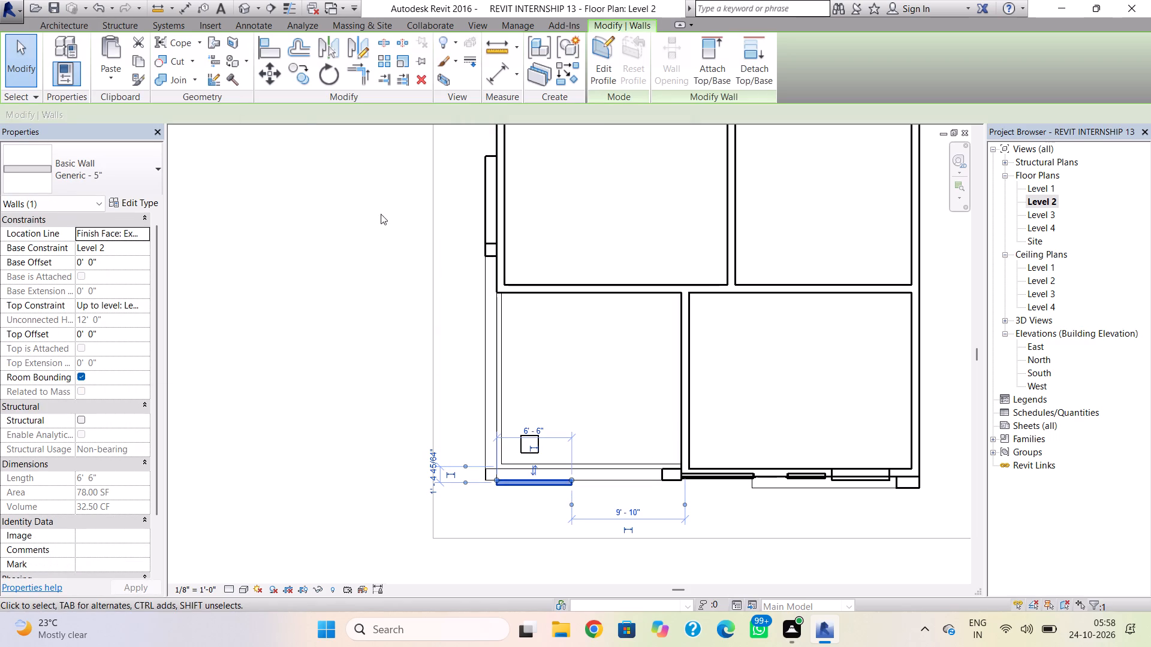
{"action": "left_click", "coordinate": [244, 4]}
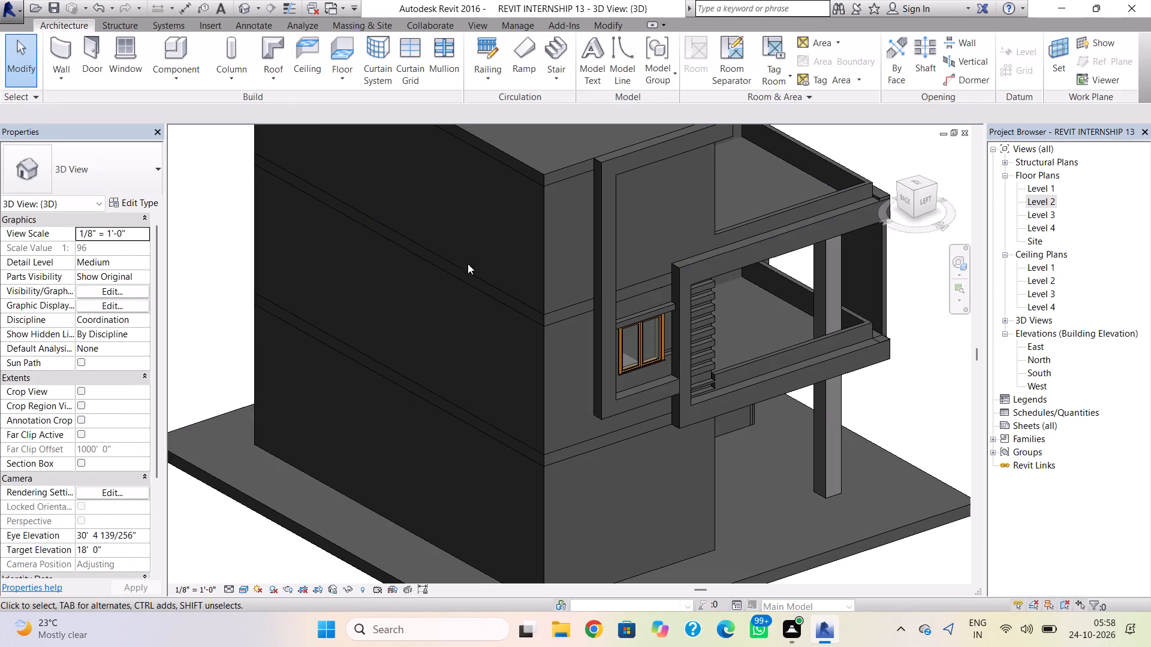
{"action": "right_click_drag", "start_coordinate": [577, 326], "coordinate": [570, 331], "text": "ctrl"}
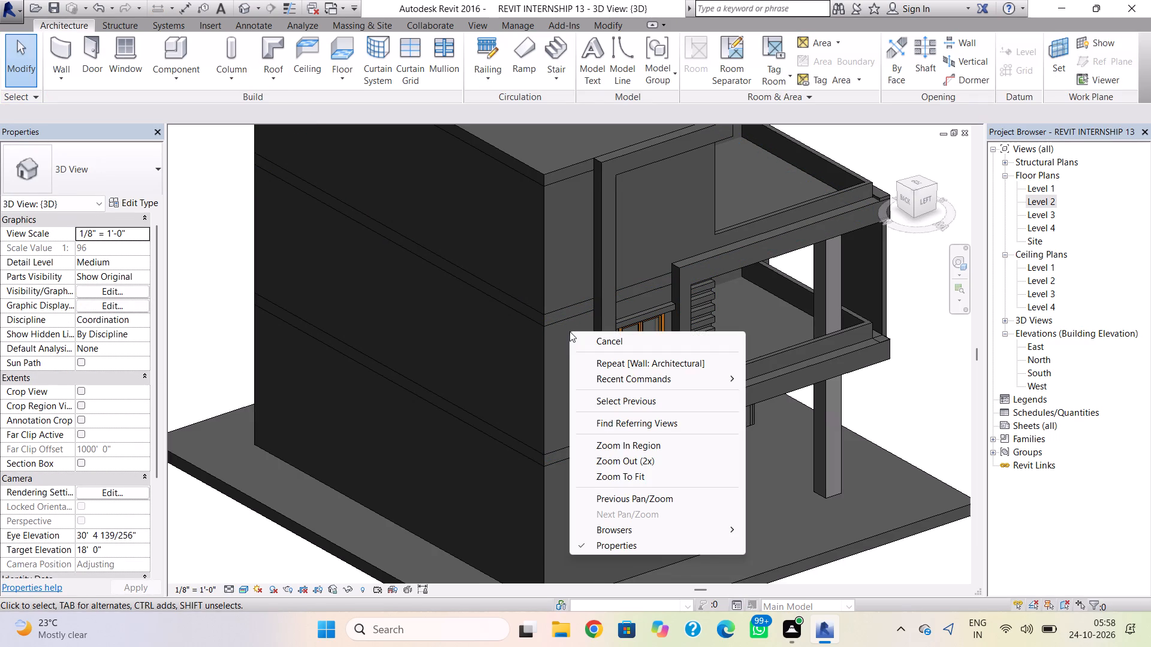
{"action": "key", "text": "Escape"}
{"action": "right_click_drag", "start_coordinate": [569, 332], "coordinate": [302, 309], "text": "shift"}
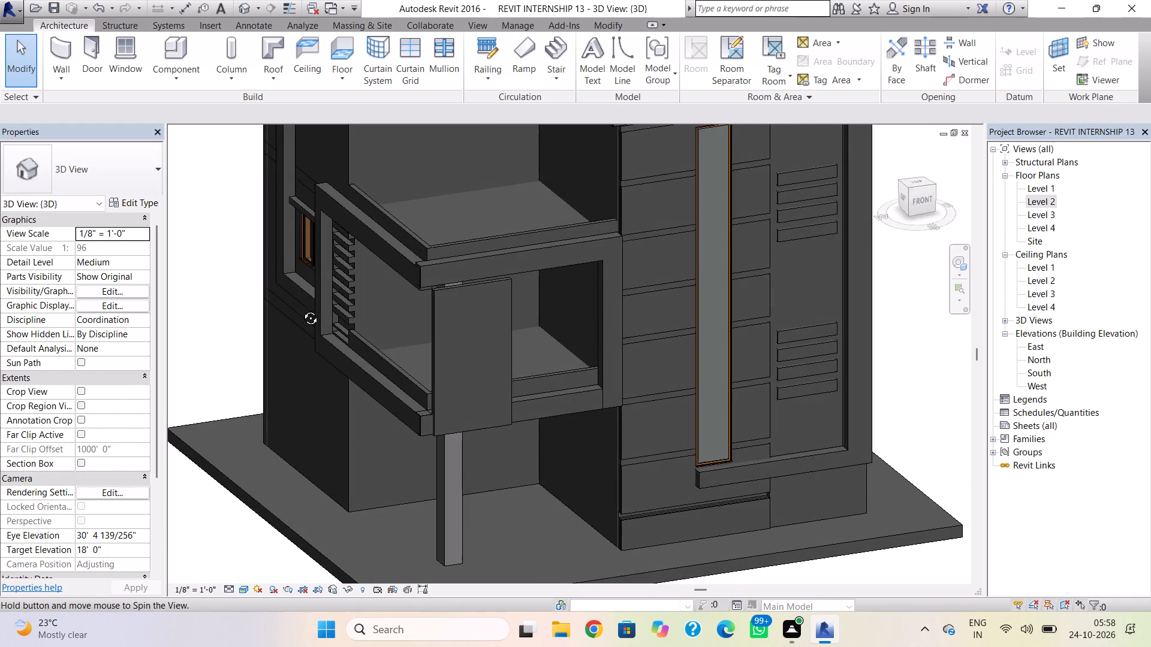
{"action": "right_click_drag", "start_coordinate": [302, 309], "coordinate": [573, 262], "text": "shift"}
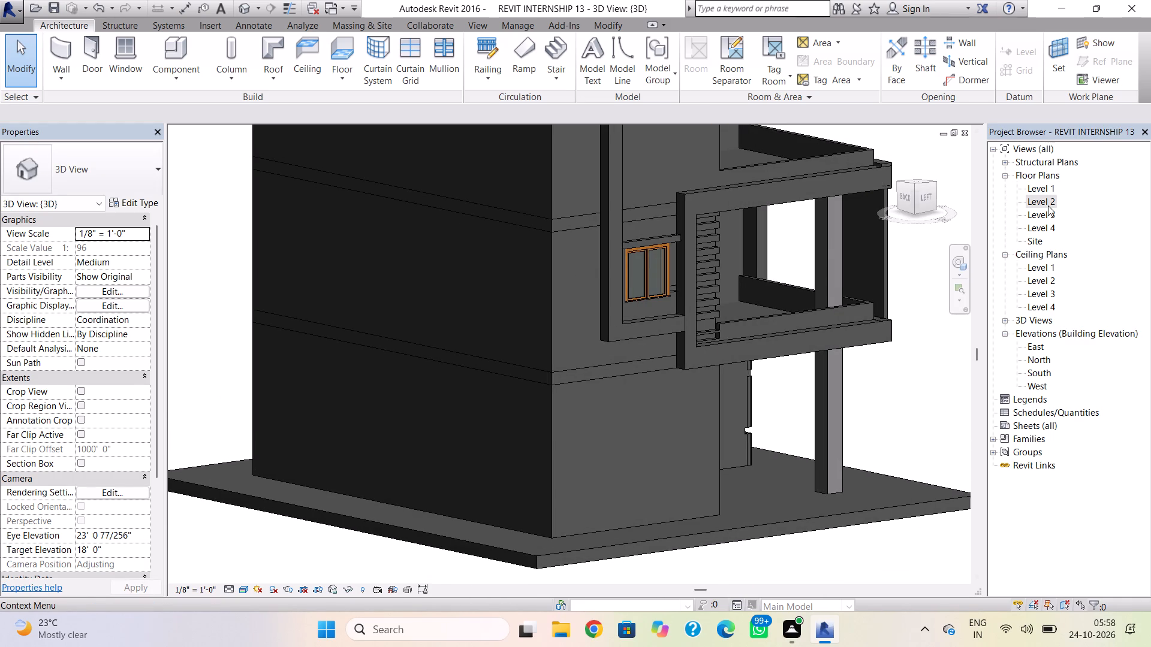
Nudge the Generic - 5" wall four increments outward from the balcony's front edge in the Level 2 plan and check it in 3D.
{"action": "double_click", "coordinate": [1047, 203]}
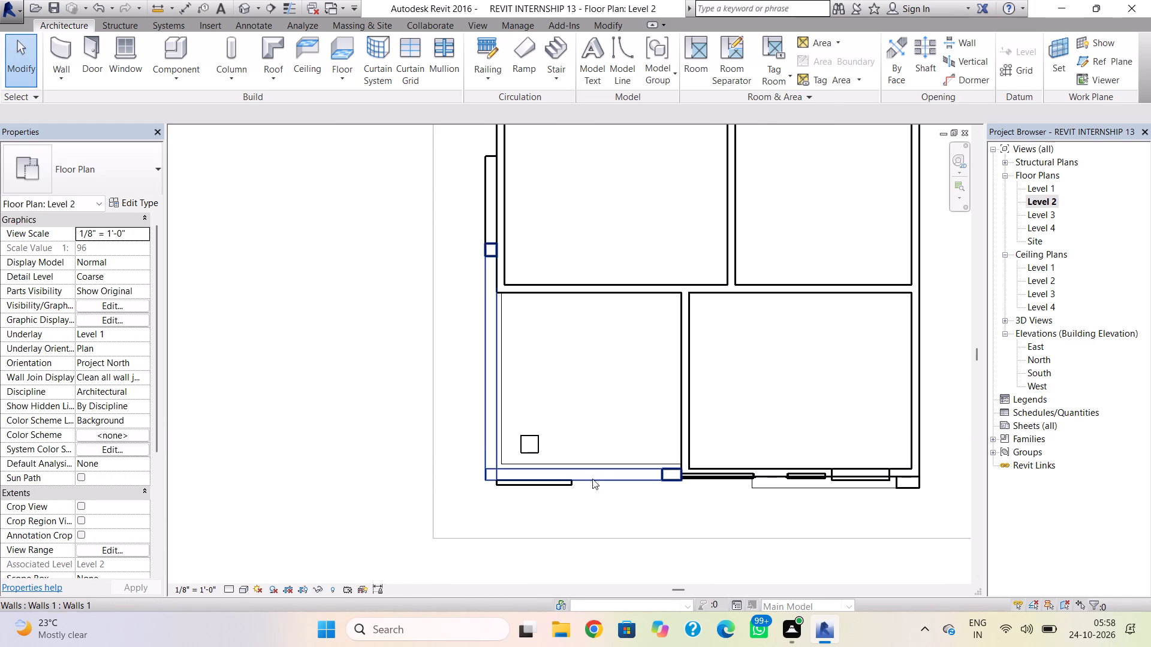
{"action": "key", "text": "Down"}
{"action": "key", "text": "Down"}
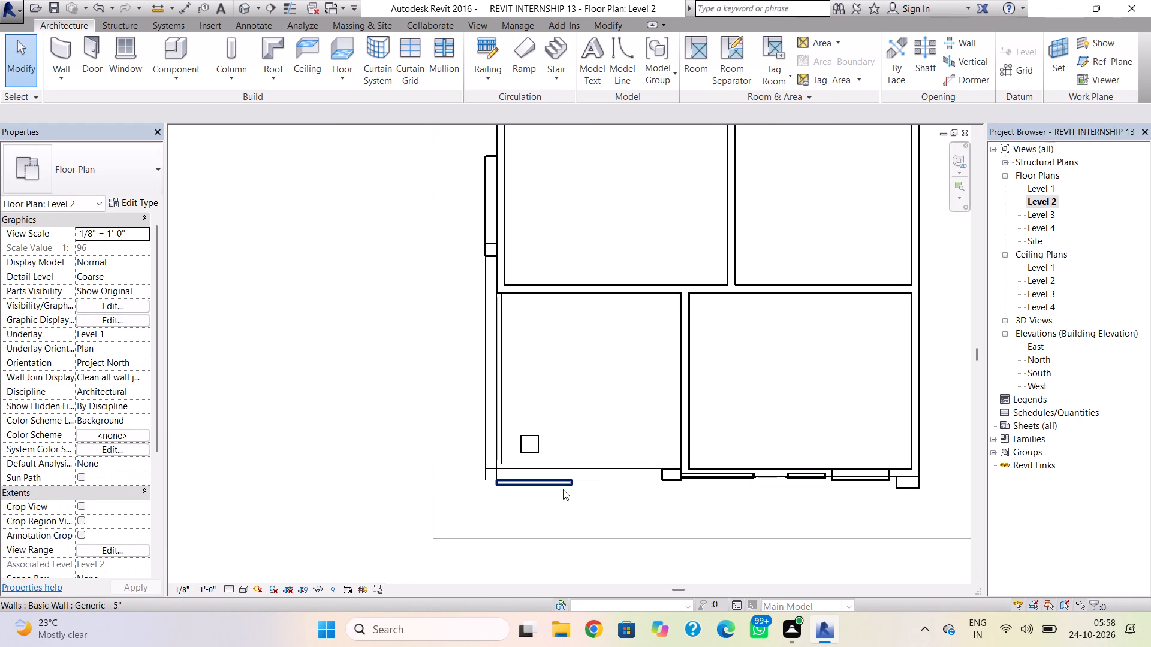
{"action": "left_click", "coordinate": [559, 476]}
{"action": "key", "text": "Down"}
{"action": "key", "text": "Down"}
{"action": "key", "text": "Down"}
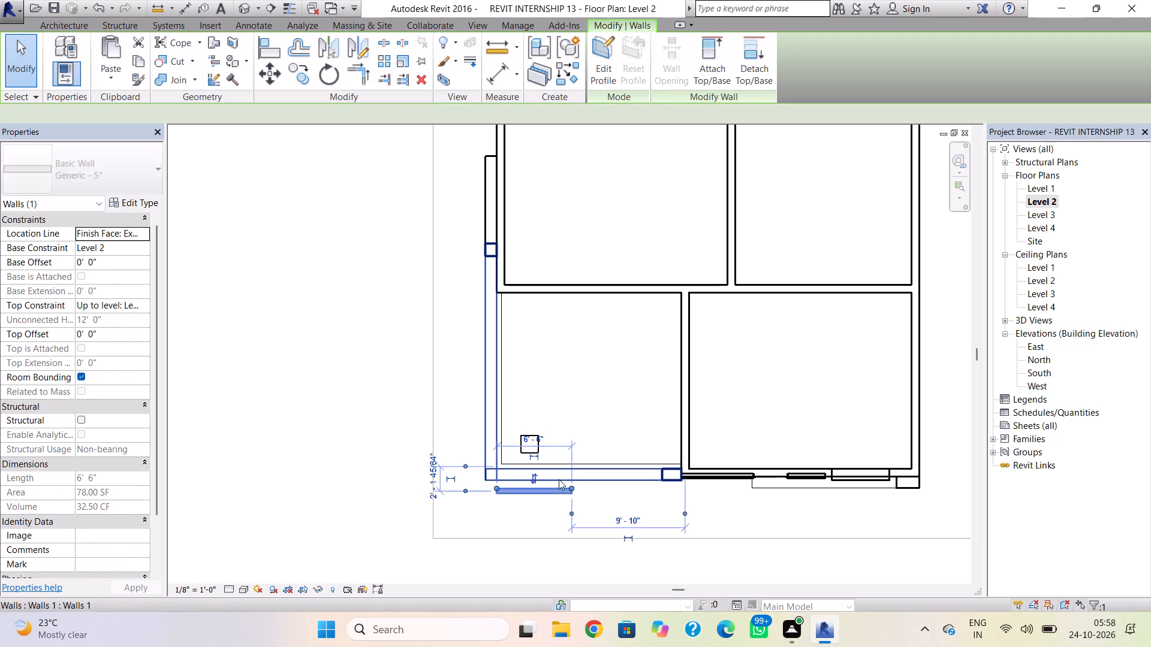
{"action": "key", "text": "Down"}
{"action": "left_click", "coordinate": [242, 7]}
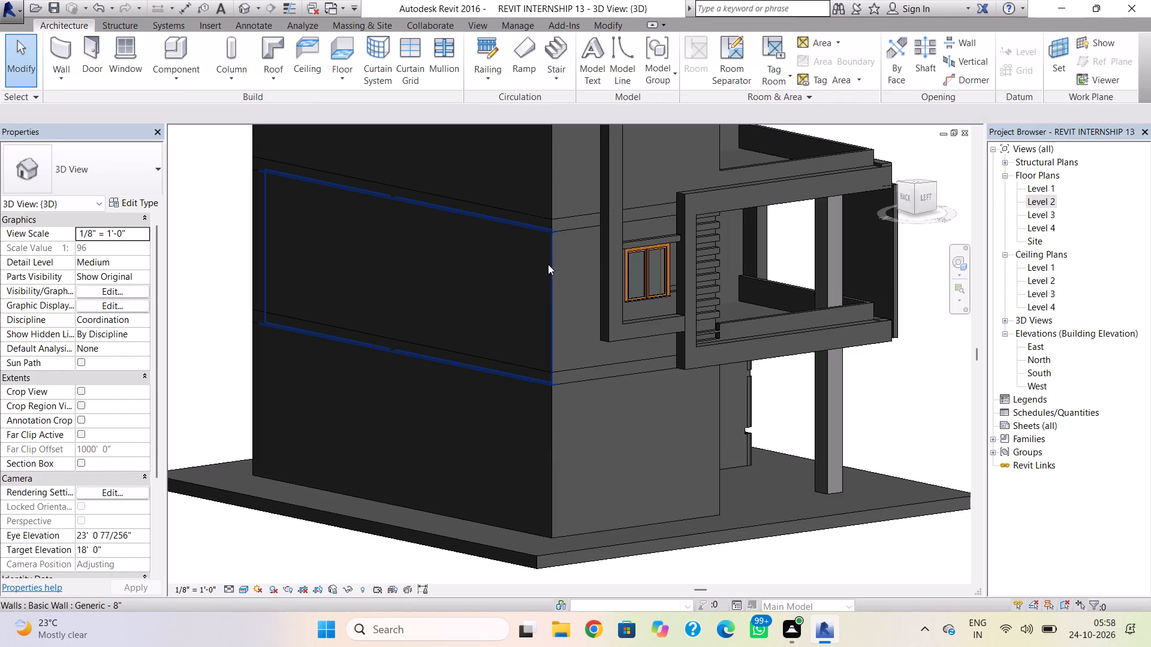
{"action": "right_click_drag", "start_coordinate": [556, 264], "coordinate": [381, 284], "text": "shift"}
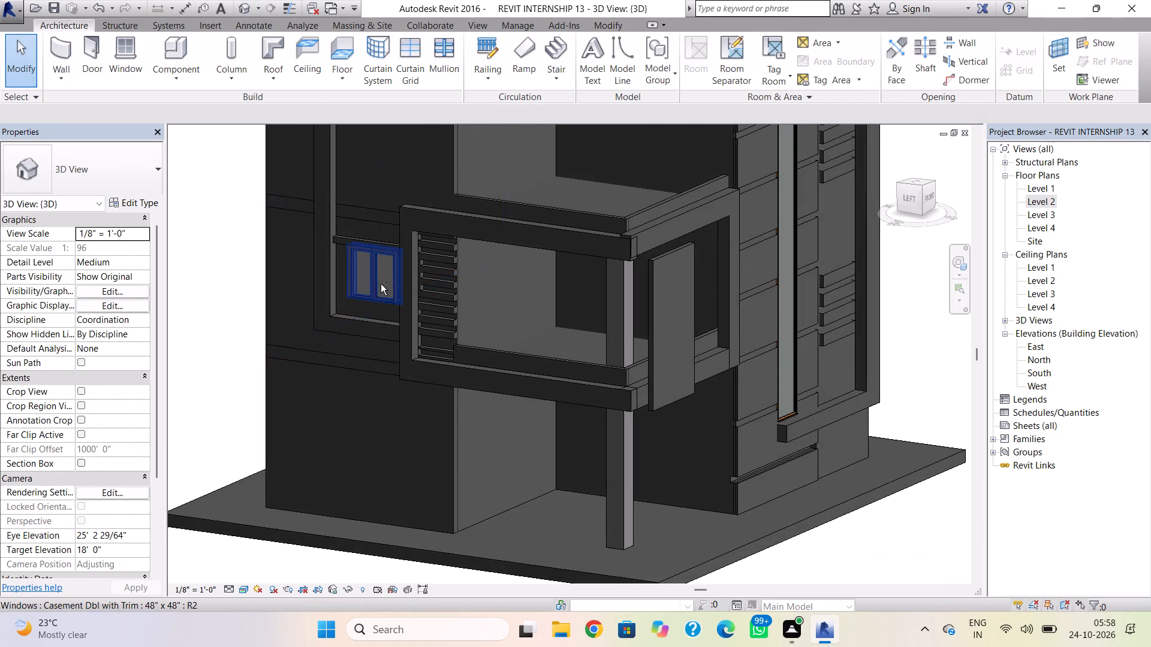
{"action": "right_click_drag", "start_coordinate": [381, 284], "coordinate": [472, 291], "text": "shift"}
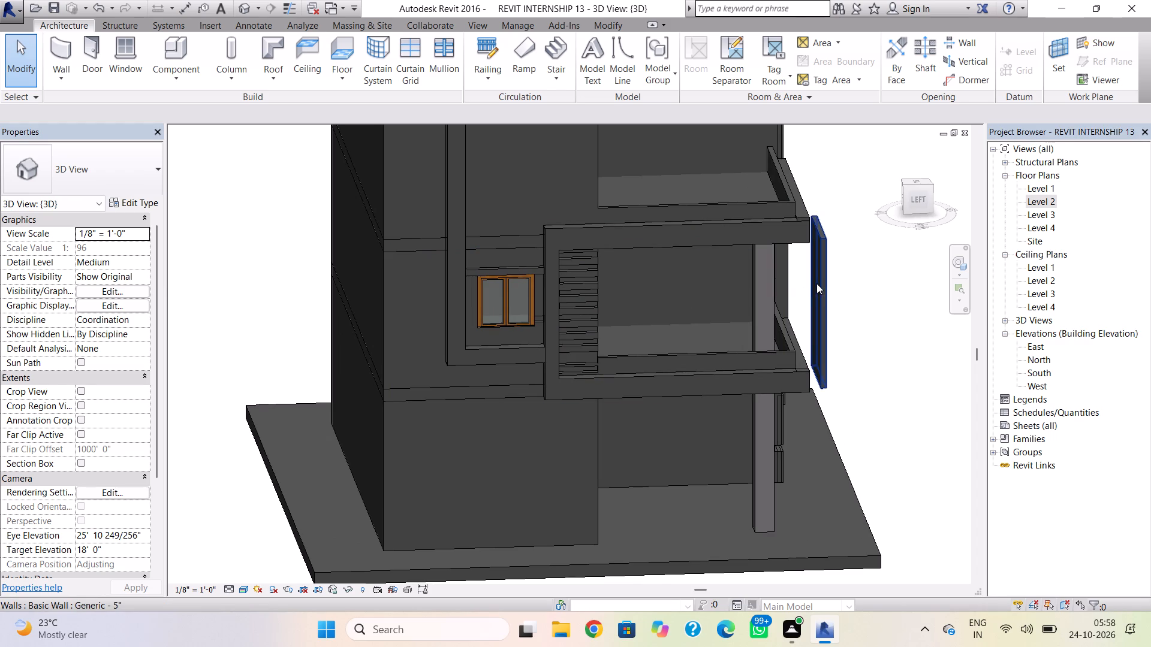
Delete the Generic - 5" wall standing in front of the balcony.
{"action": "left_click", "coordinate": [817, 283]}
{"action": "key", "text": "Delete"}
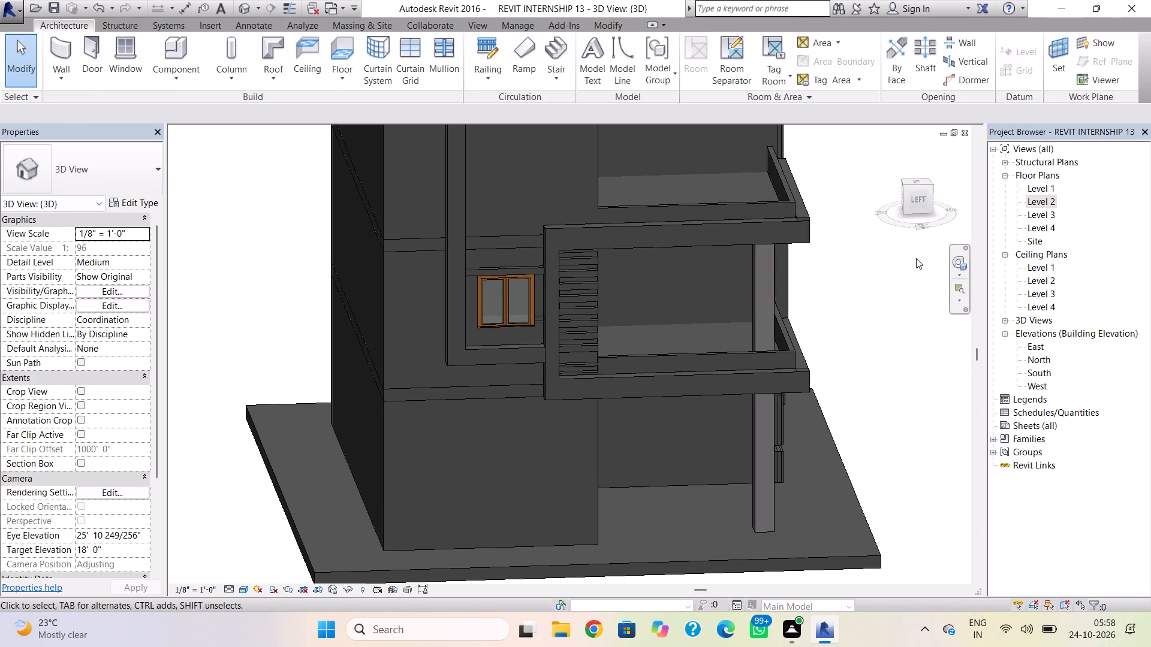
In the Level 2 floor plan, draw a 3'-0" Generic - 5" wall along the left façade, ending at the projecting frame's edge.
{"action": "double_click", "coordinate": [1038, 204]}
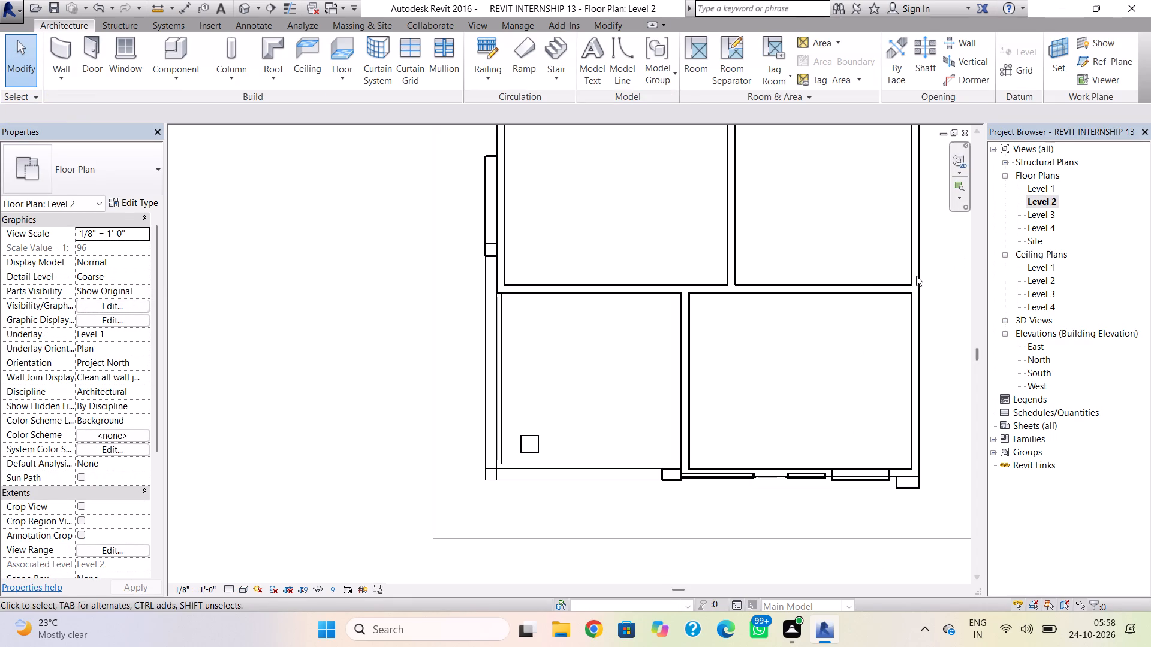
{"action": "scroll", "coordinate": [589, 312], "scroll_direction": "down", "scroll_amount": 1}
{"action": "middle_click_drag", "start_coordinate": [584, 324], "coordinate": [564, 398]}
{"action": "scroll", "coordinate": [564, 398], "scroll_direction": "up", "scroll_amount": 1}
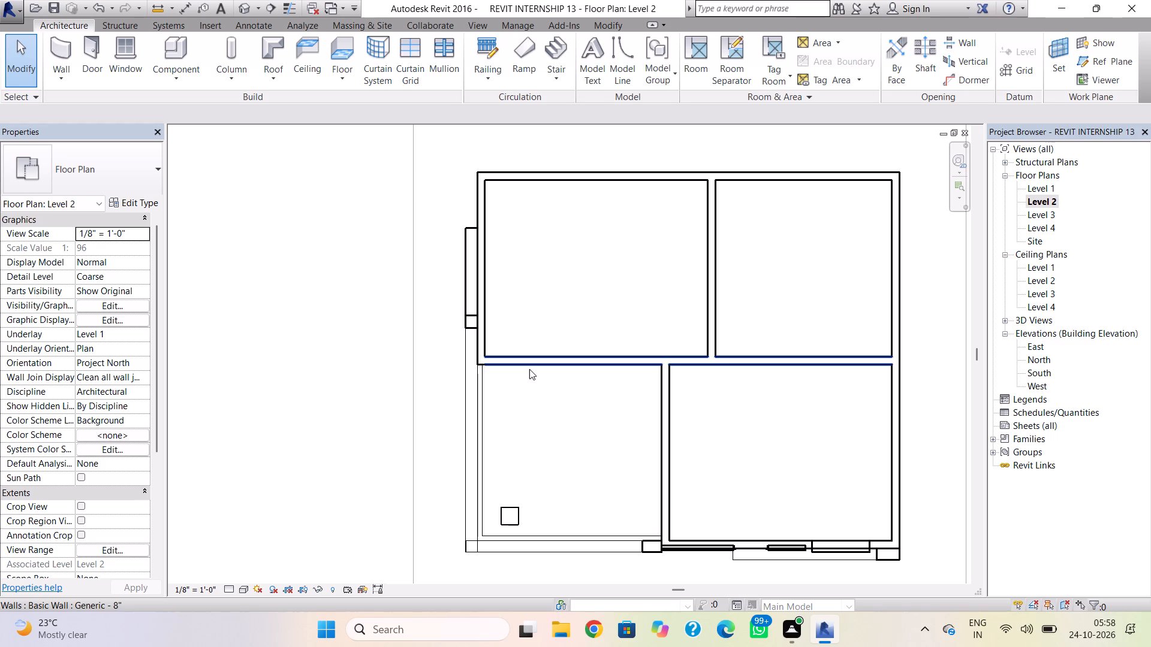
{"action": "right_click_drag", "start_coordinate": [532, 370], "coordinate": [600, 385], "text": "shift"}
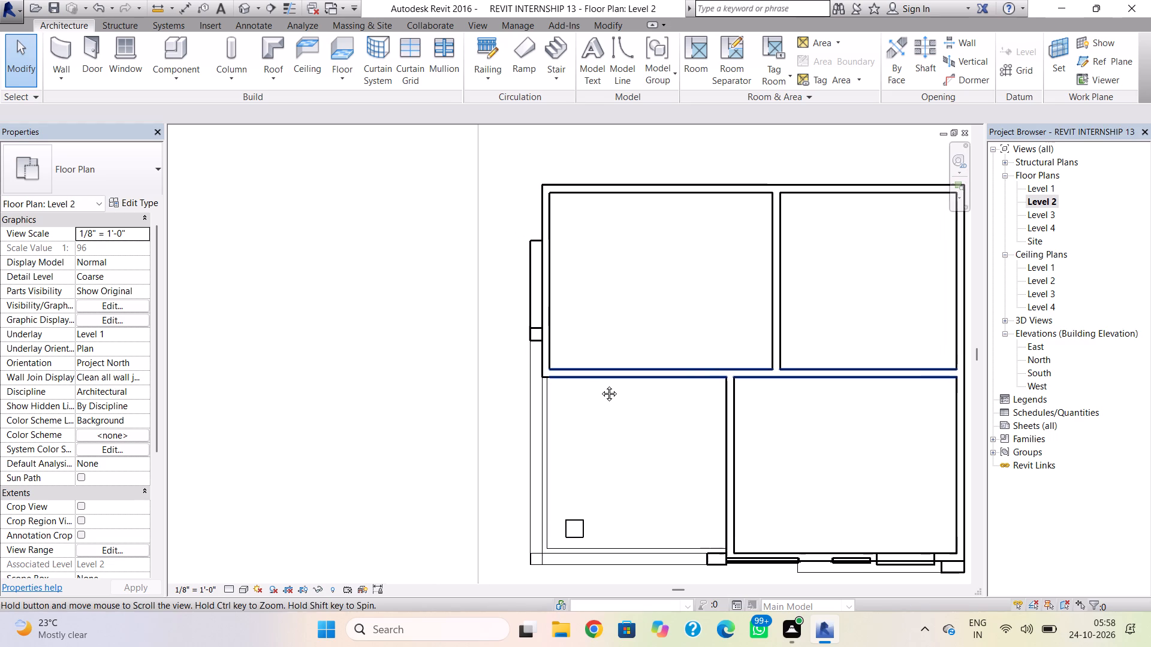
{"action": "right_click_drag", "start_coordinate": [600, 385], "coordinate": [601, 385], "text": "shift"}
{"action": "right_click_drag", "start_coordinate": [625, 337], "coordinate": [609, 326]}
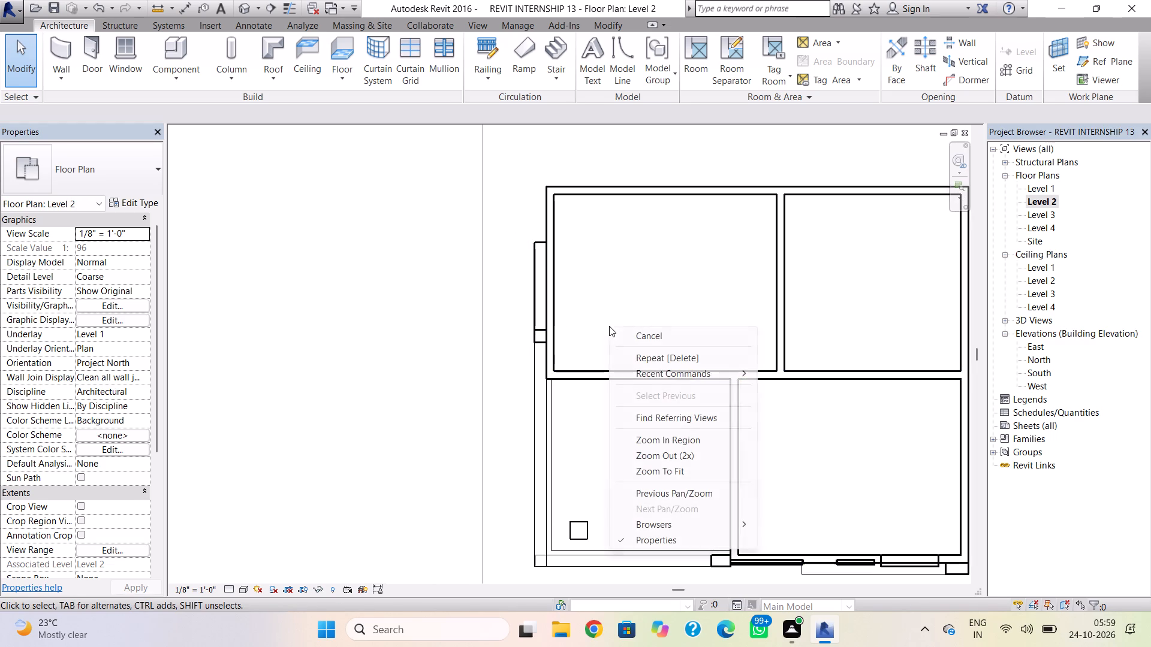
{"action": "key", "text": "Escape"}
{"action": "right_click_drag", "start_coordinate": [625, 334], "coordinate": [587, 316], "text": "shift"}
{"action": "left_click", "coordinate": [69, 54]}
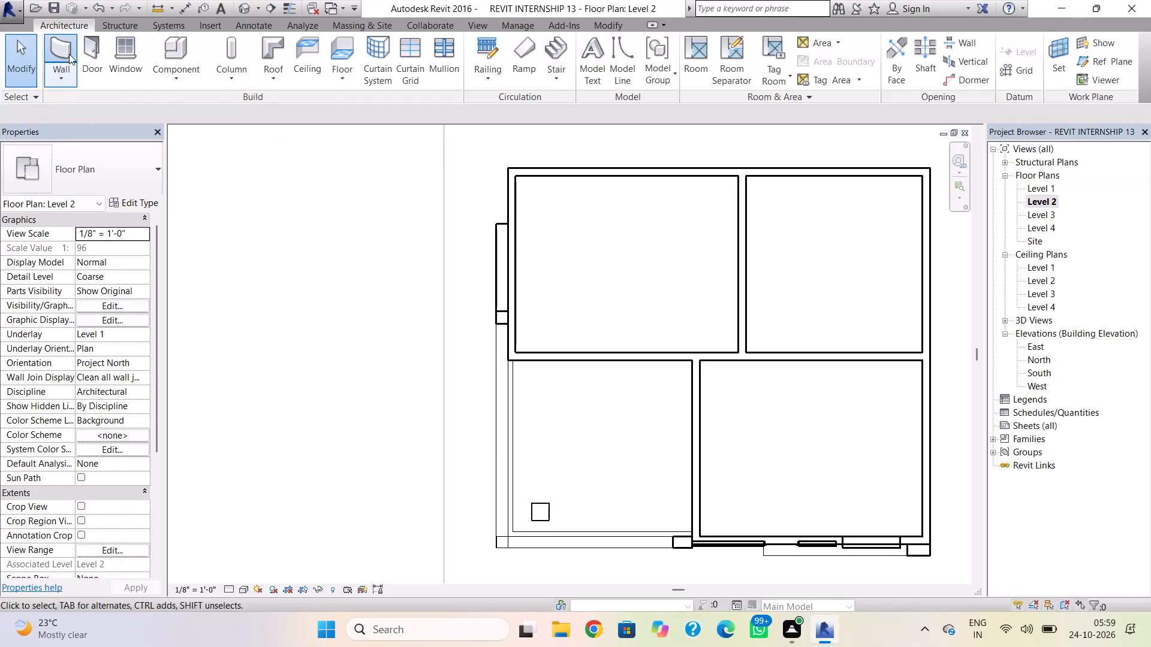
{"action": "left_click", "coordinate": [122, 165]}
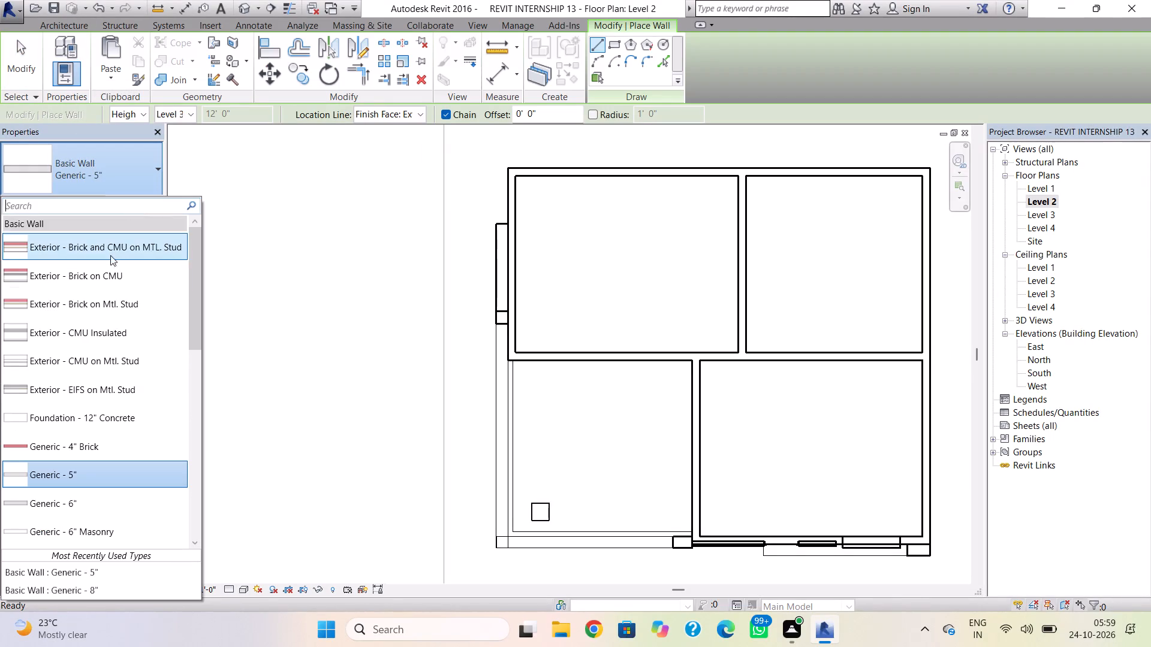
{"action": "left_click", "coordinate": [103, 466]}
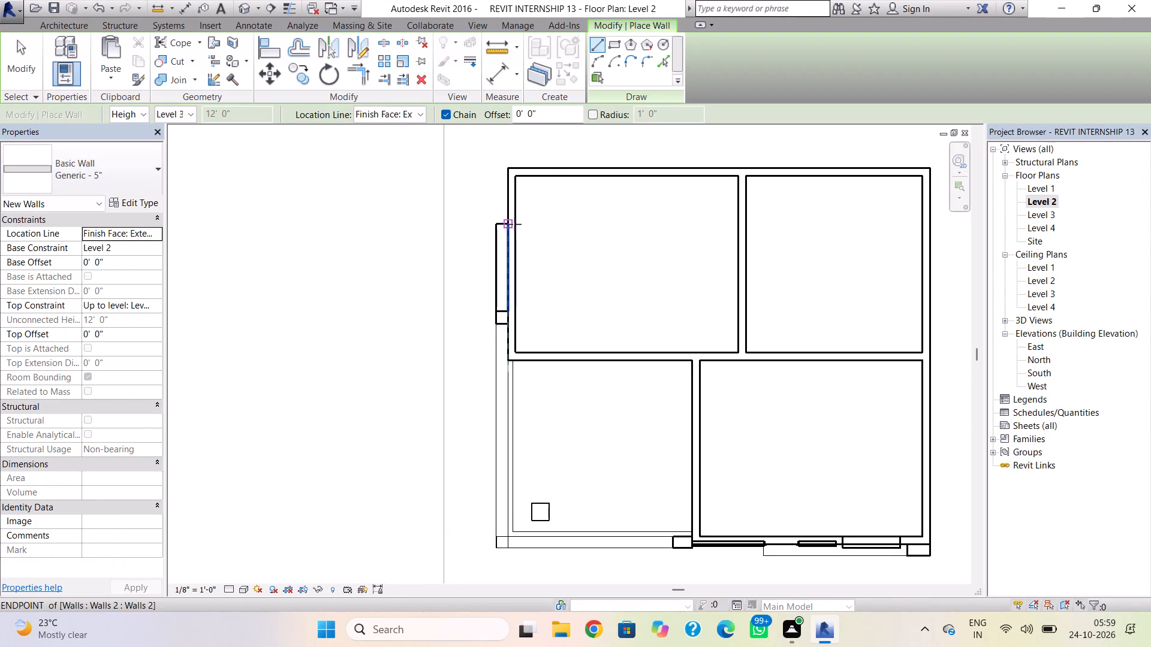
{"action": "scroll", "coordinate": [514, 223], "scroll_direction": "up", "scroll_amount": 3}
{"action": "left_click", "coordinate": [504, 170]}
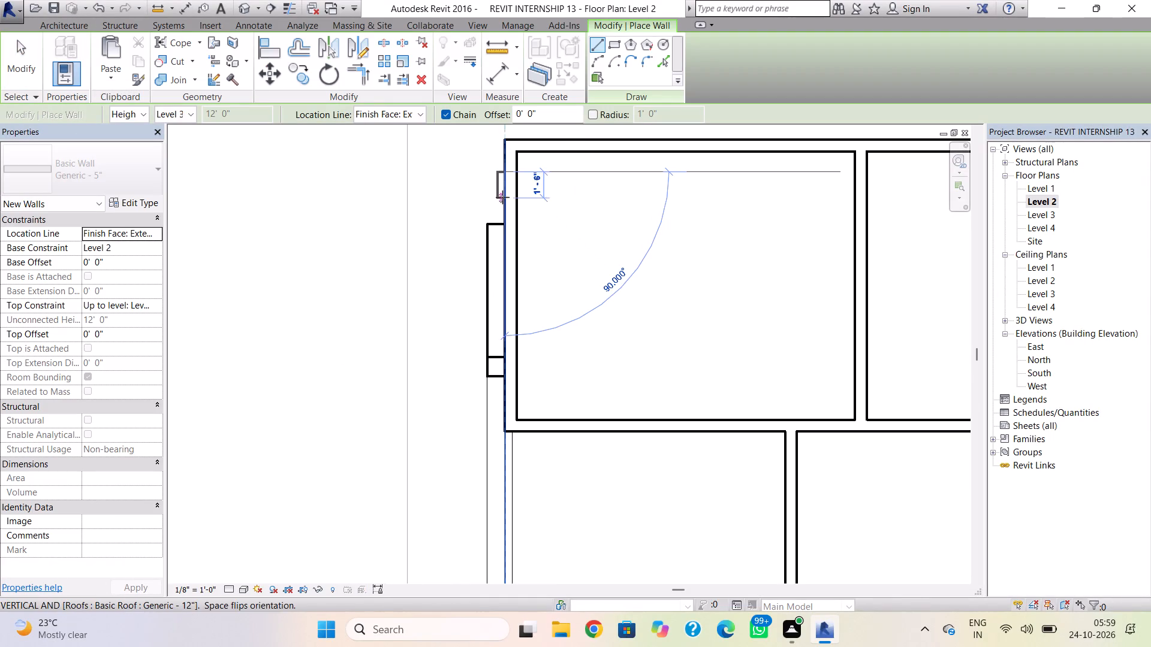
{"action": "left_click", "coordinate": [502, 222]}
{"action": "key", "text": "Escape"}
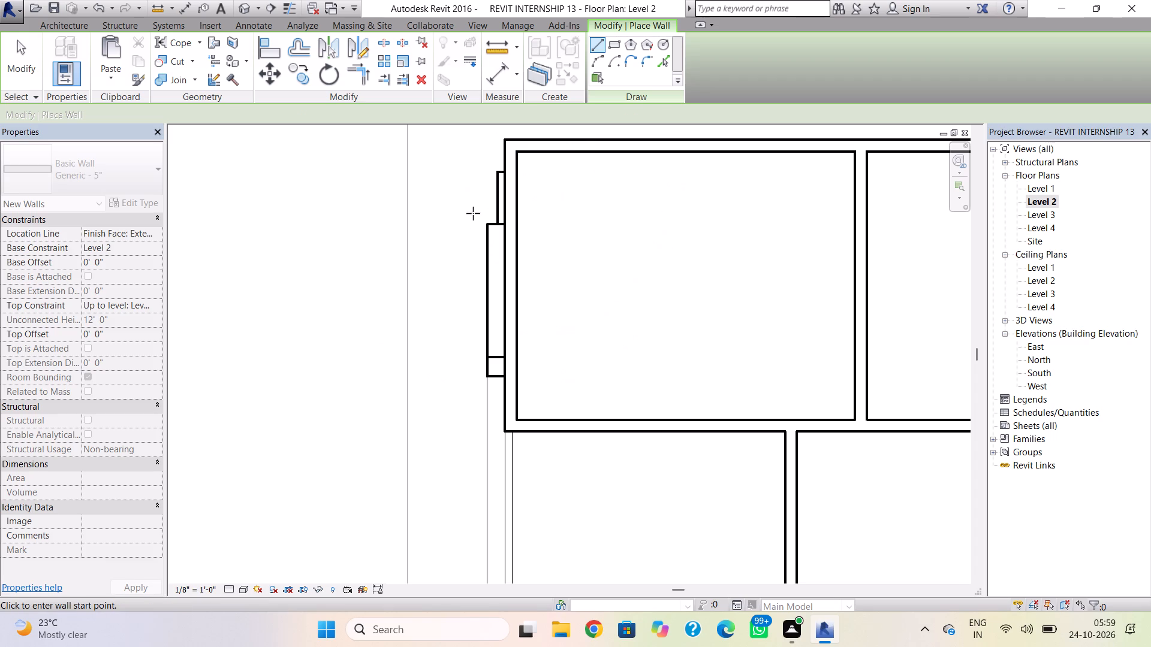
{"action": "left_click", "coordinate": [249, 10]}
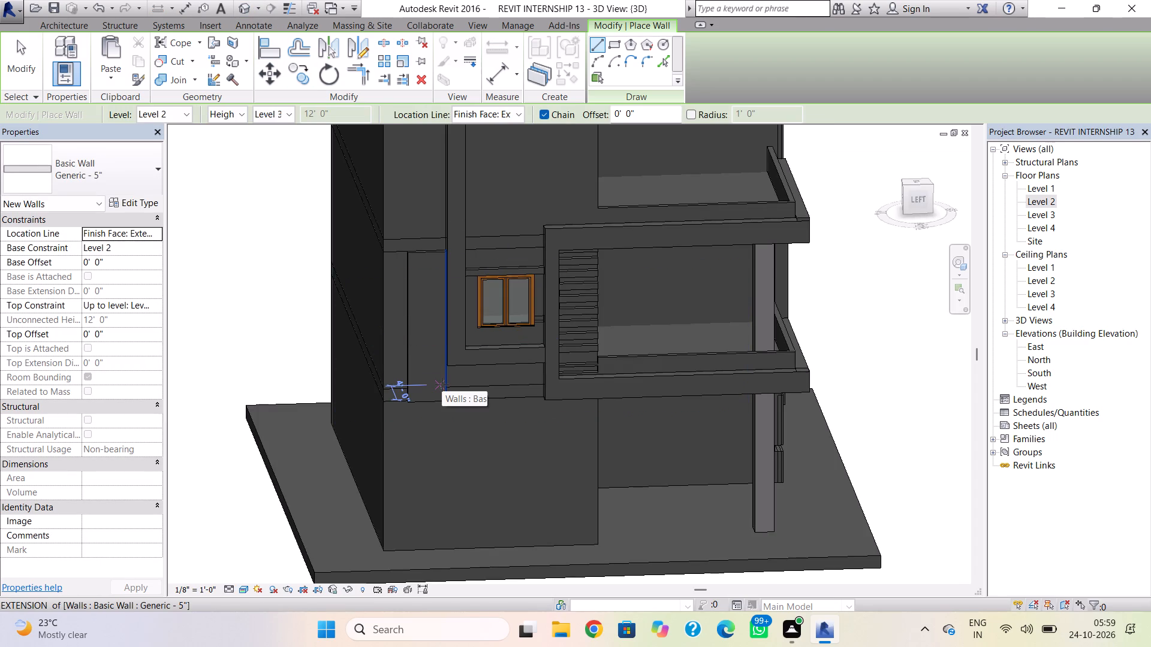
{"action": "key", "text": "Escape"}
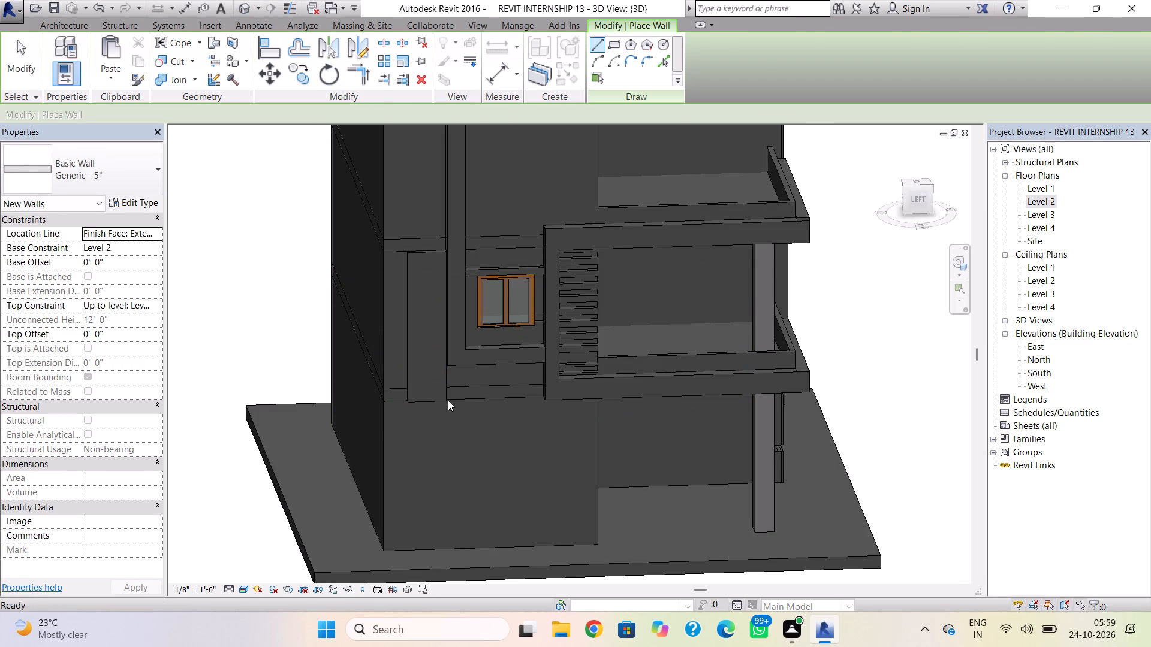
Extend the new wall's base down 12'-0" to ground level and shorten its length to 2'-6".
{"action": "left_click", "coordinate": [444, 390]}
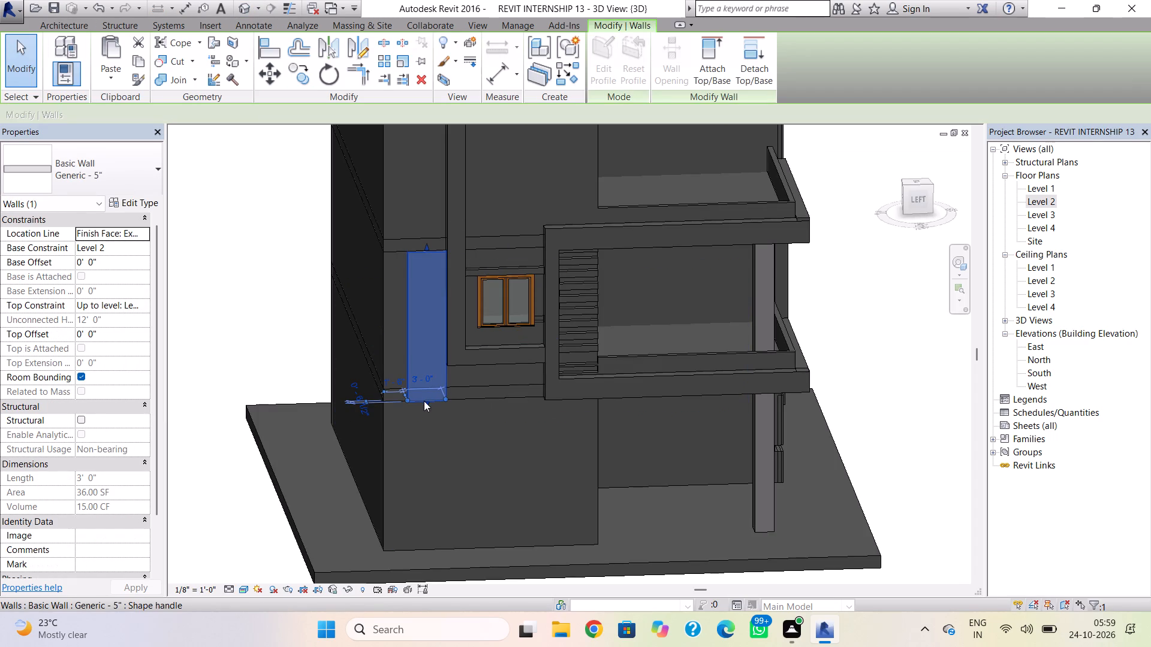
{"action": "left_click_drag", "start_coordinate": [424, 401], "coordinate": [424, 402]}
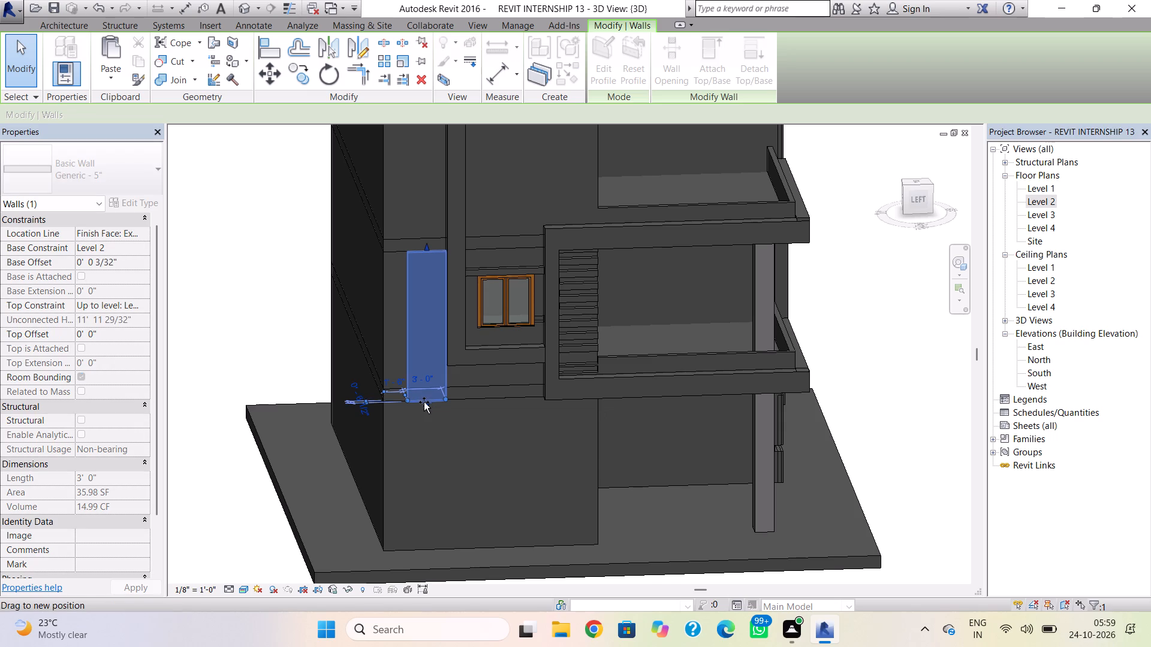
{"action": "left_click_drag", "start_coordinate": [424, 402], "coordinate": [436, 548]}
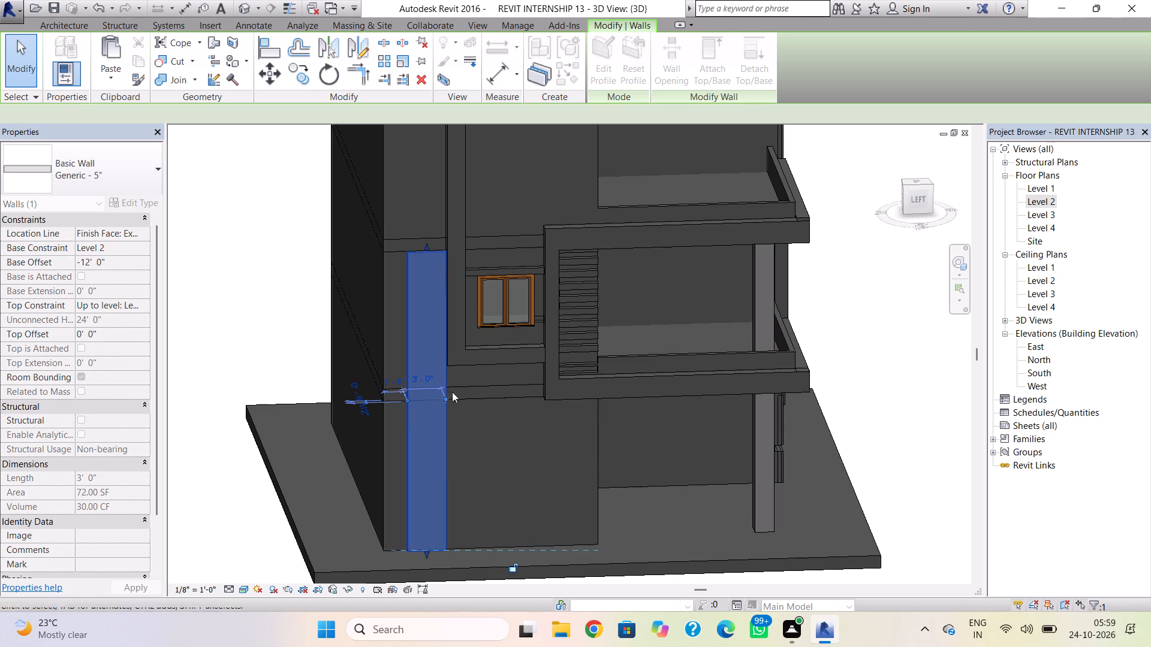
{"action": "left_click_drag", "start_coordinate": [405, 397], "coordinate": [416, 400]}
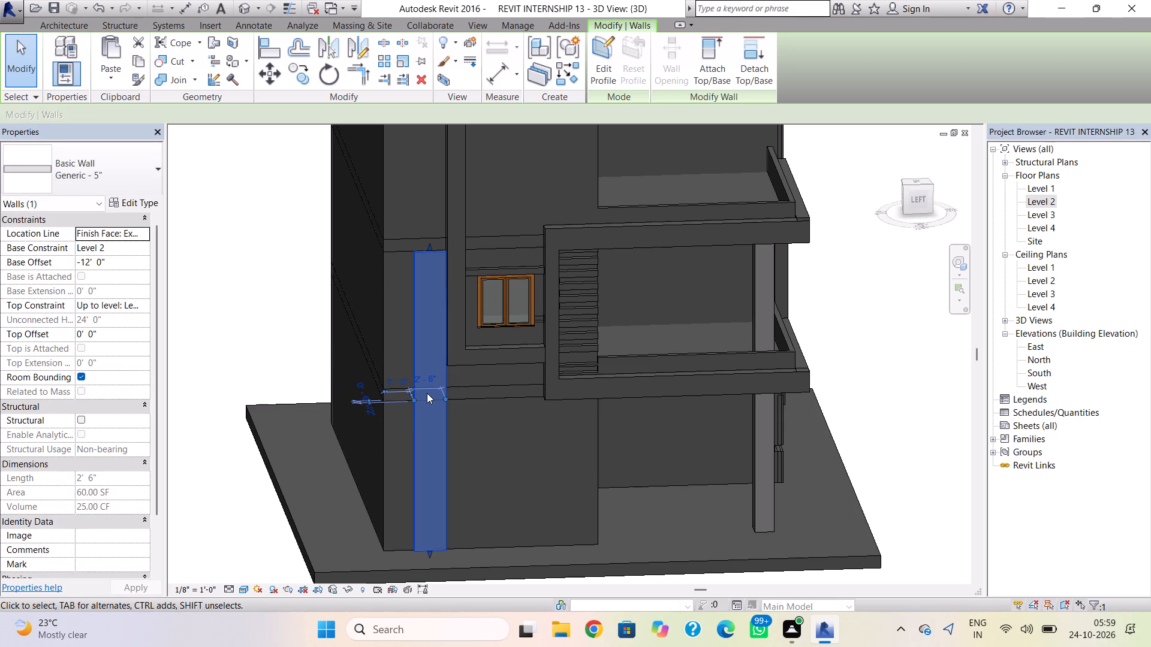
Lower the new wall's top to about 1'-8" below Level 3 and narrow the wall further from its free end.
{"action": "left_click_drag", "start_coordinate": [430, 246], "coordinate": [429, 243]}
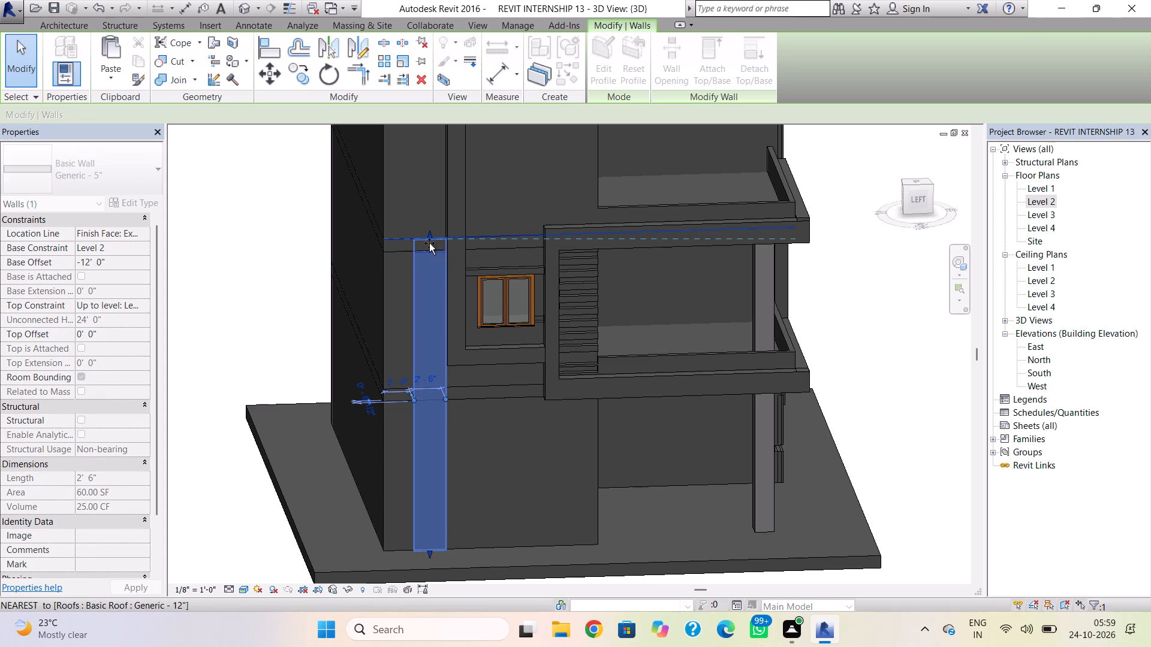
{"action": "left_click_drag", "start_coordinate": [429, 243], "coordinate": [434, 256]}
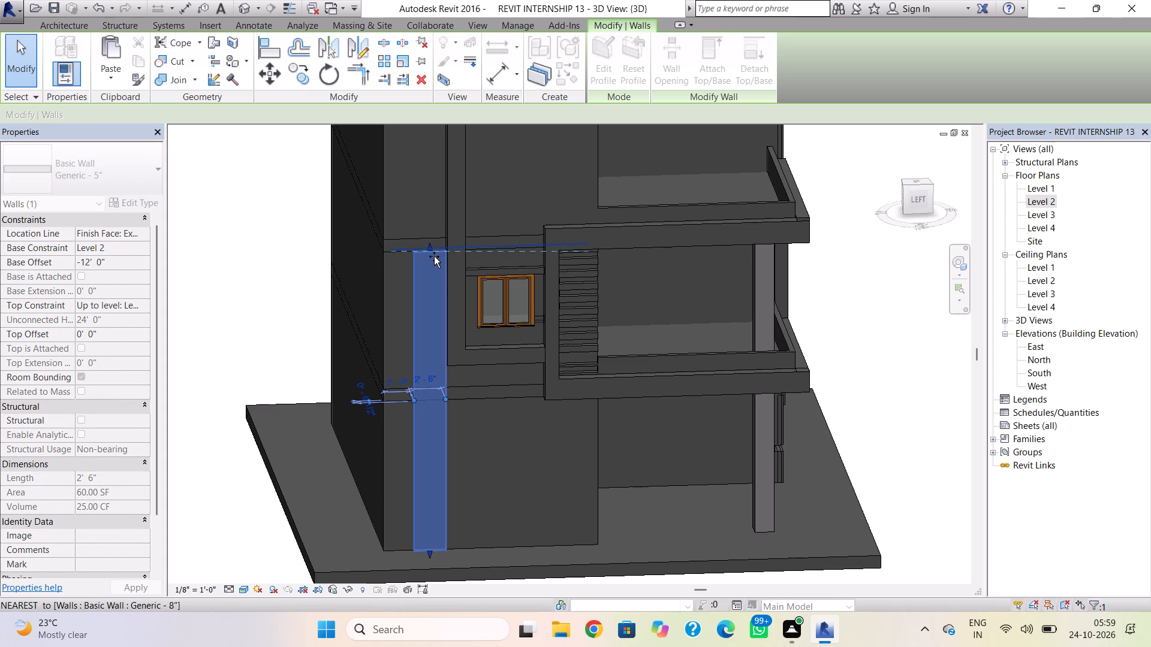
{"action": "left_click_drag", "start_coordinate": [434, 256], "coordinate": [438, 272]}
{"action": "scroll", "coordinate": [412, 402], "scroll_direction": "up", "scroll_amount": 3}
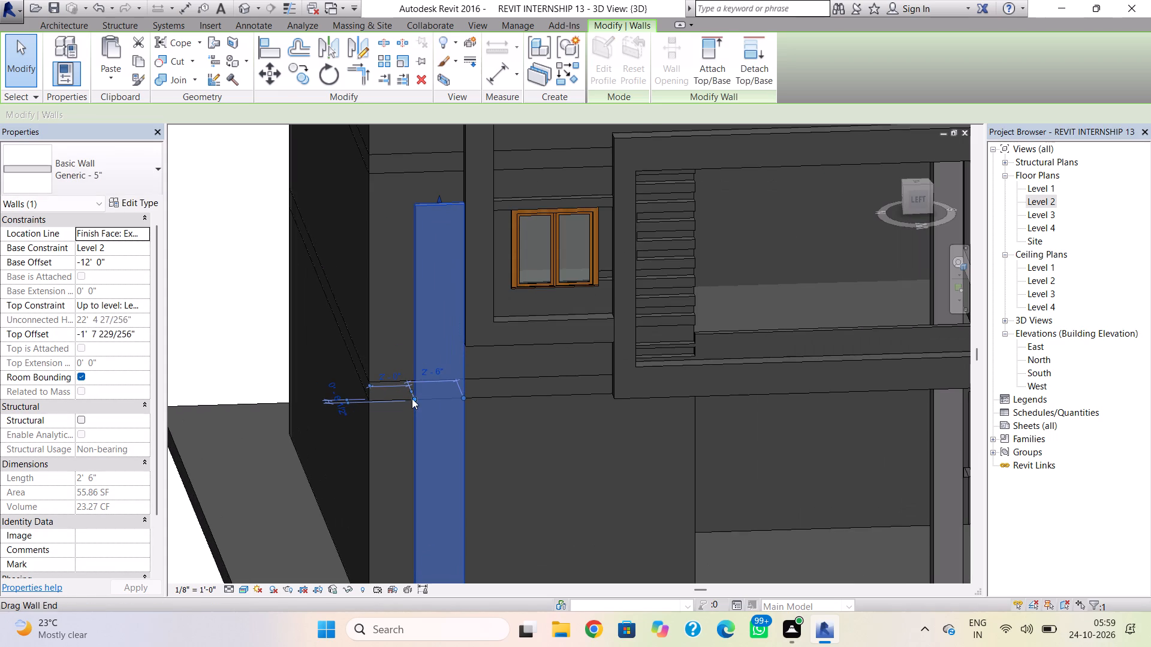
{"action": "left_click_drag", "start_coordinate": [414, 395], "coordinate": [429, 400]}
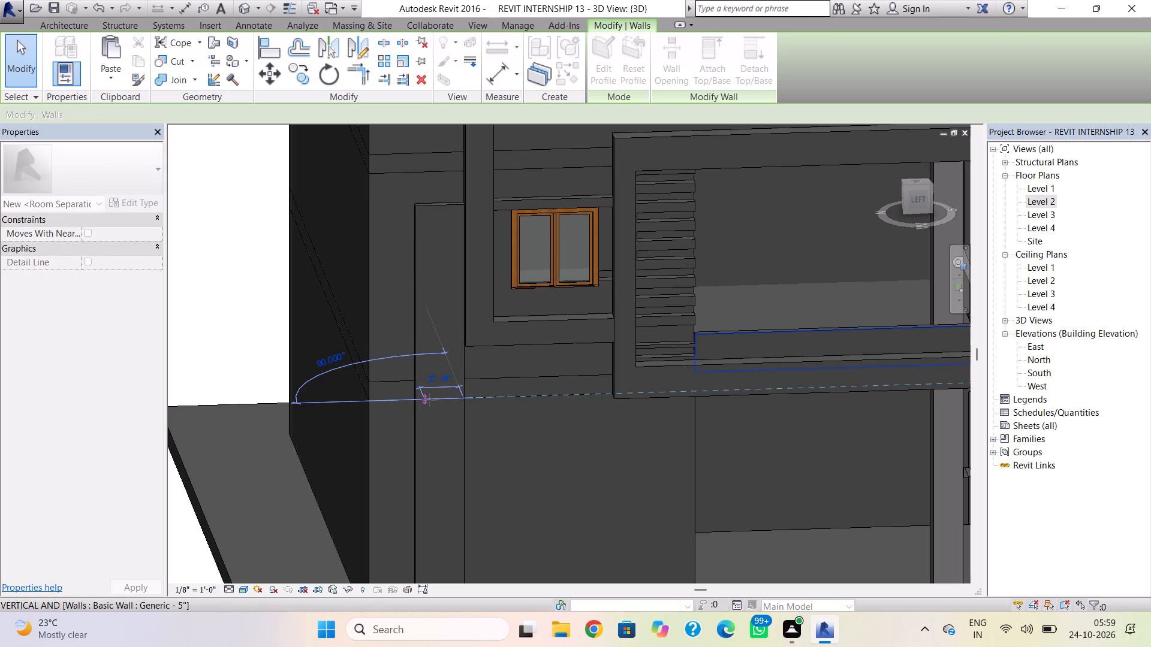
{"action": "left_click_drag", "start_coordinate": [429, 400], "coordinate": [430, 399]}
{"action": "left_click", "coordinate": [398, 430]}
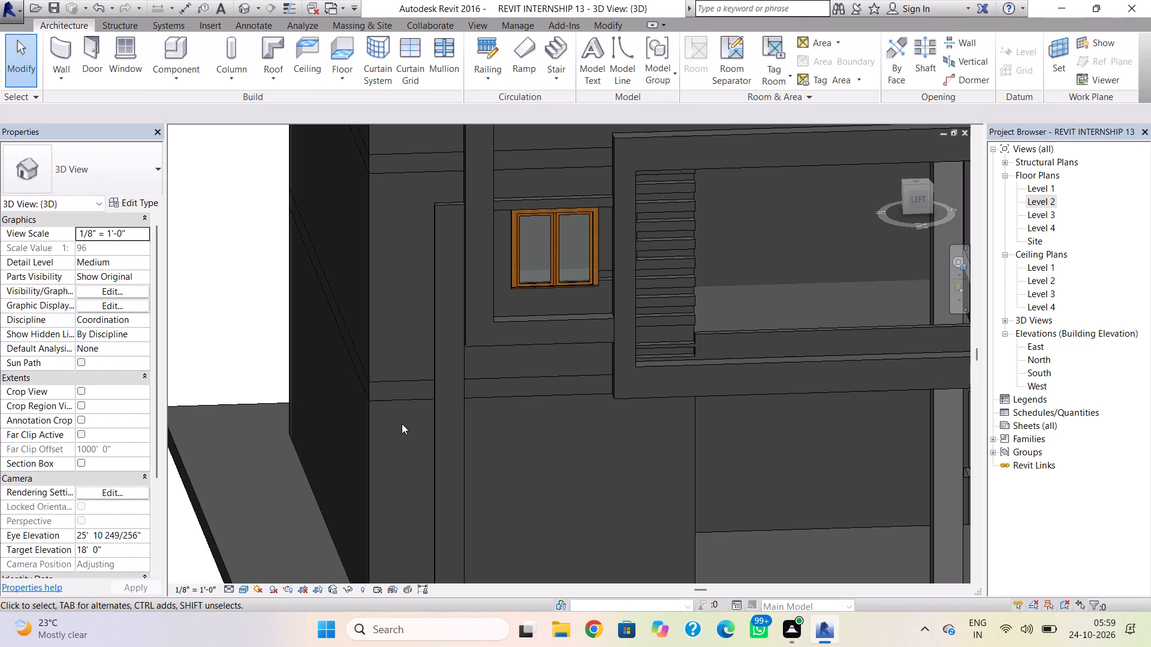
Edit the in-place frame around the casement window and start an extrusion on a work plane picked from the left façade's Generic - 8" wall face.
{"action": "double_click", "coordinate": [501, 339]}
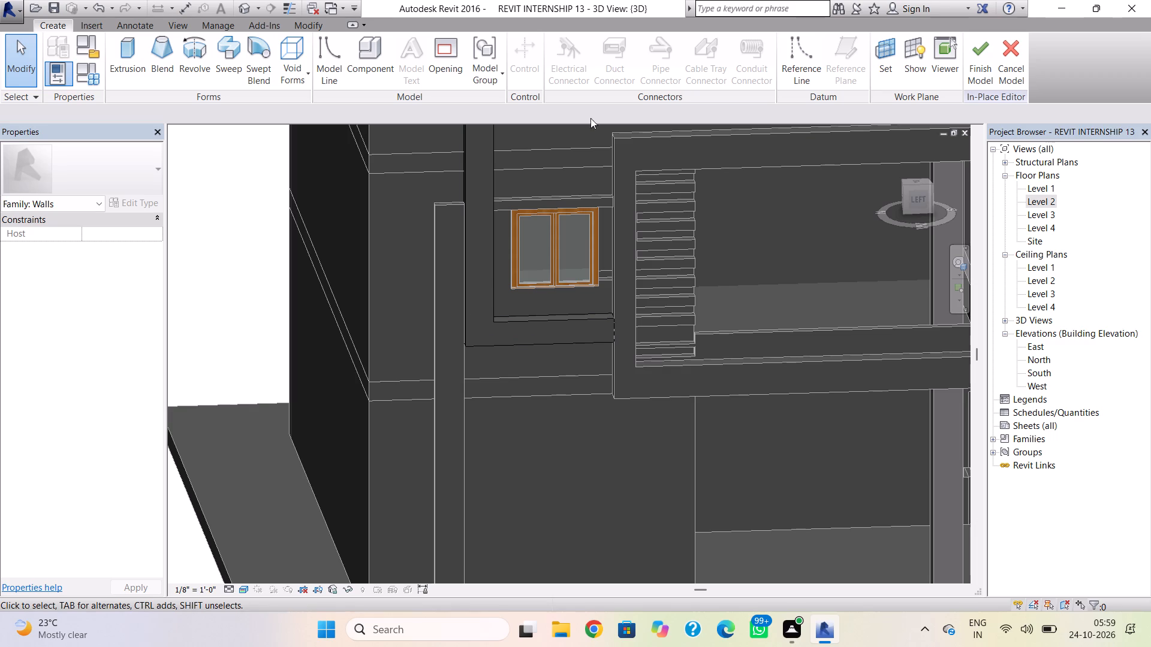
{"action": "left_click", "coordinate": [915, 198]}
{"action": "scroll", "coordinate": [315, 217], "scroll_direction": "up", "scroll_amount": 4}
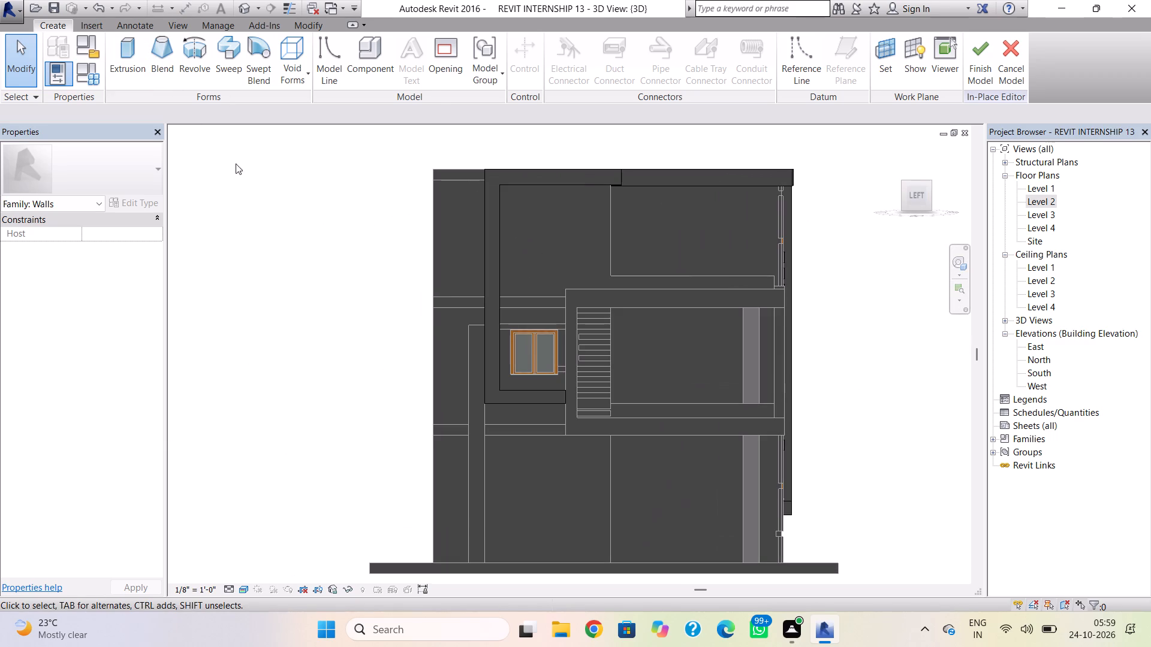
{"action": "left_click", "coordinate": [139, 65]}
{"action": "scroll", "coordinate": [455, 316], "scroll_direction": "up", "scroll_amount": 1}
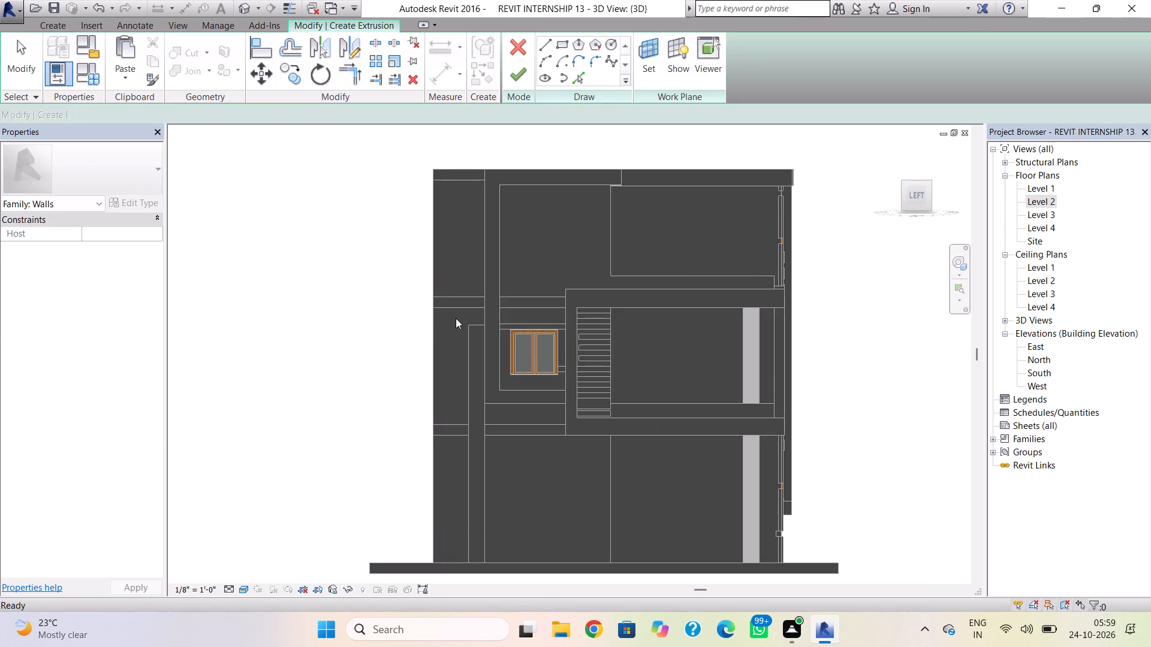
{"action": "scroll", "coordinate": [456, 318], "scroll_direction": "up", "scroll_amount": 2}
{"action": "left_click", "coordinate": [651, 62]}
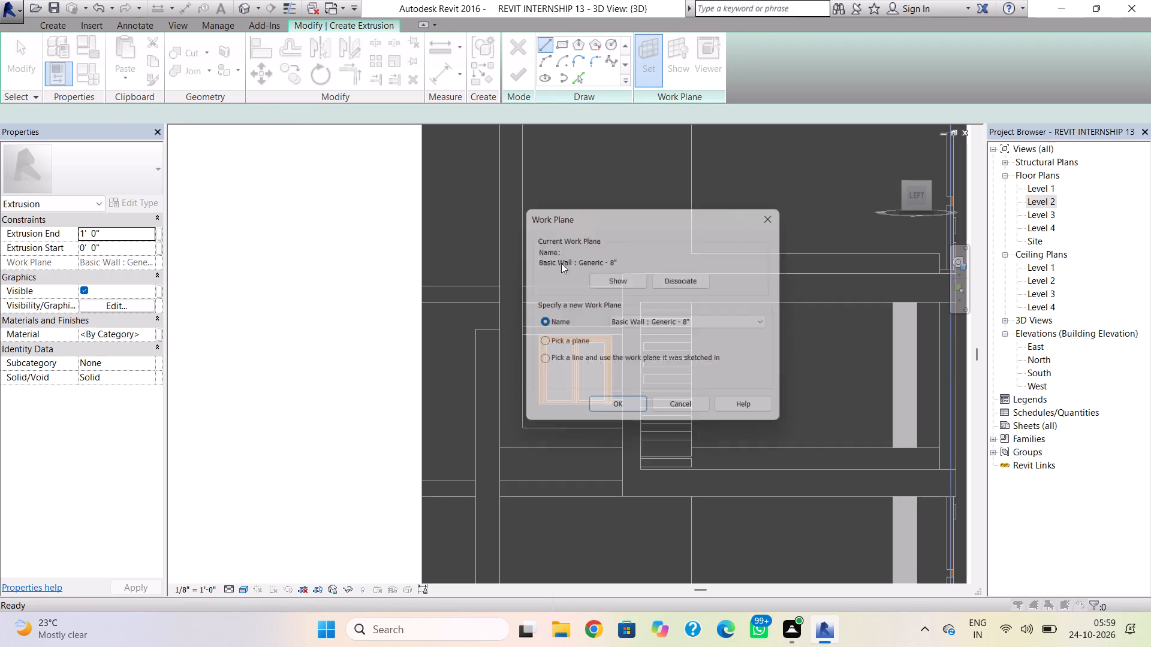
{"action": "left_click", "coordinate": [543, 341]}
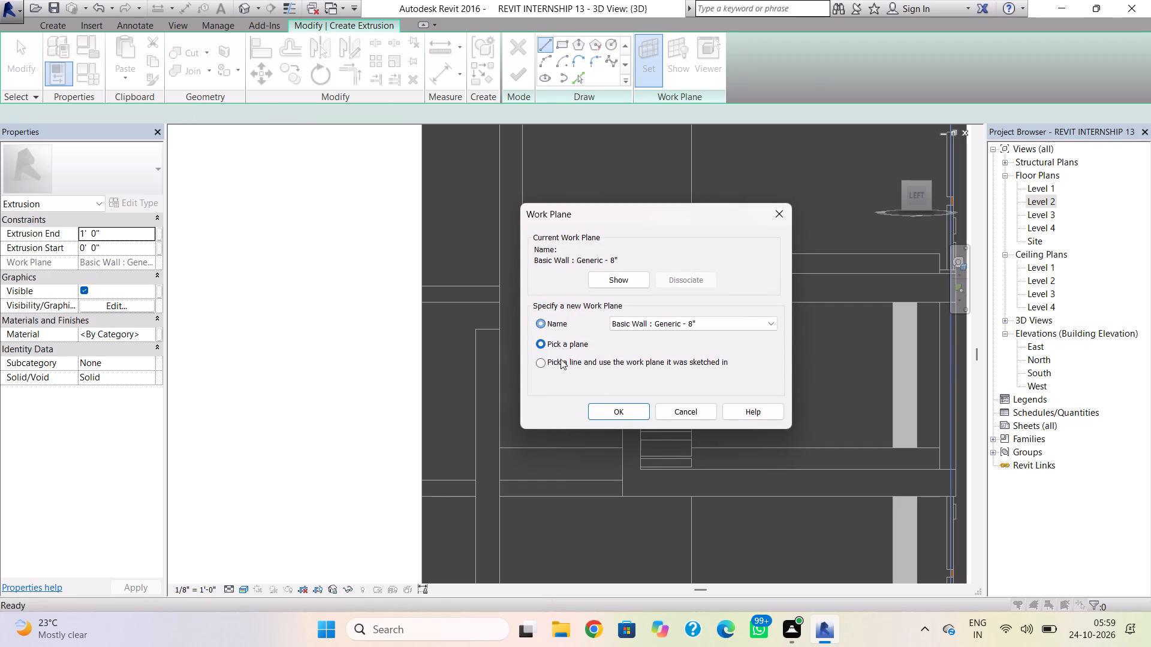
{"action": "left_click", "coordinate": [602, 405]}
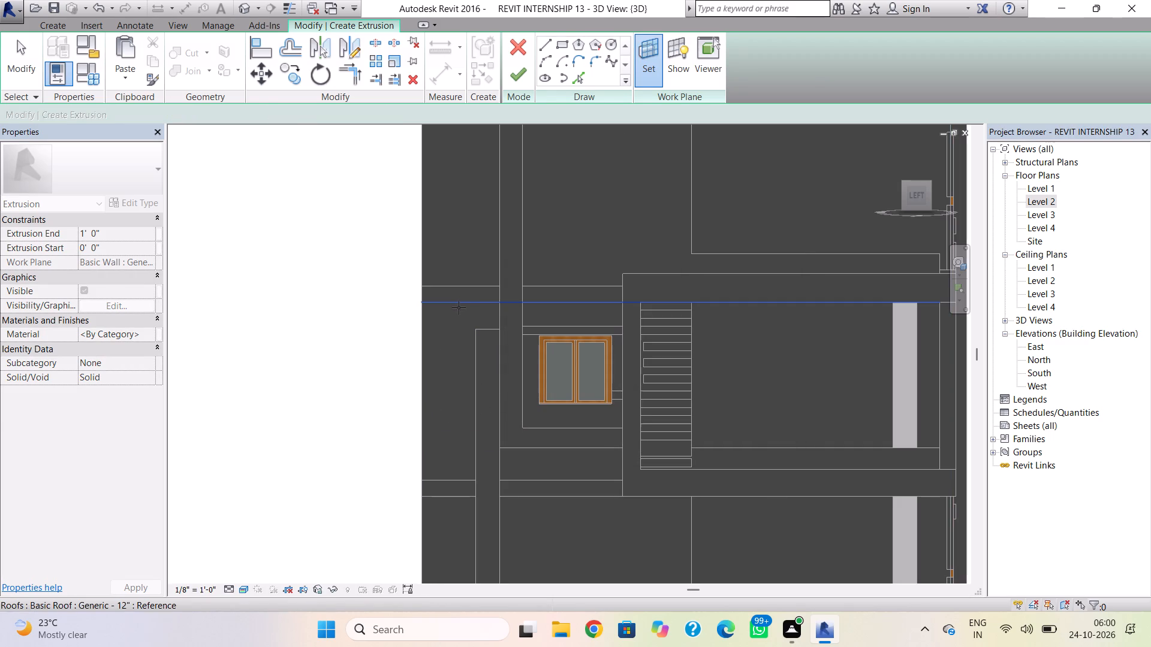
{"action": "right_click_drag", "start_coordinate": [459, 307], "coordinate": [511, 365], "text": "shift"}
{"action": "middle_click_drag", "start_coordinate": [511, 367], "coordinate": [507, 248]}
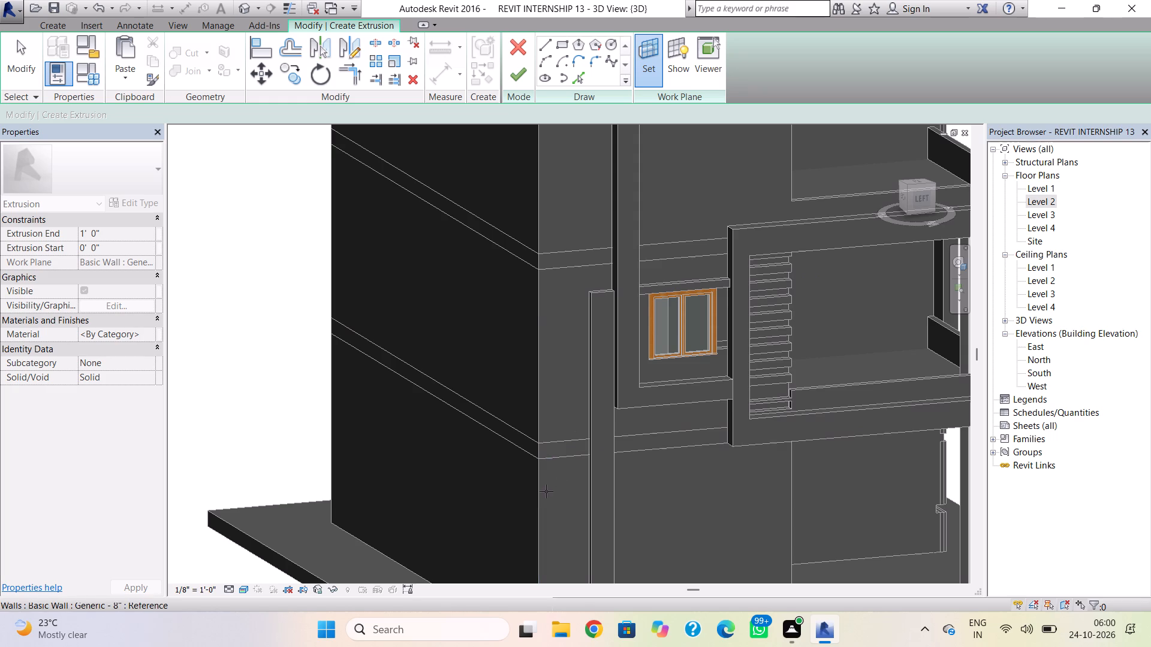
{"action": "left_click", "coordinate": [544, 435]}
{"action": "key", "text": "Escape"}
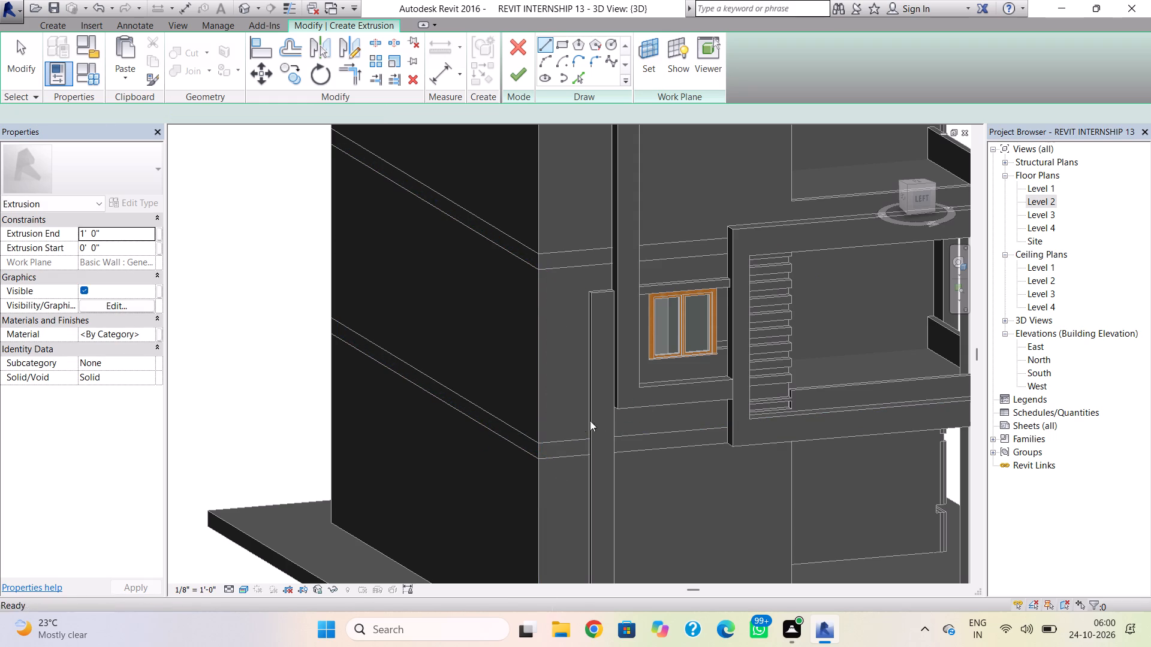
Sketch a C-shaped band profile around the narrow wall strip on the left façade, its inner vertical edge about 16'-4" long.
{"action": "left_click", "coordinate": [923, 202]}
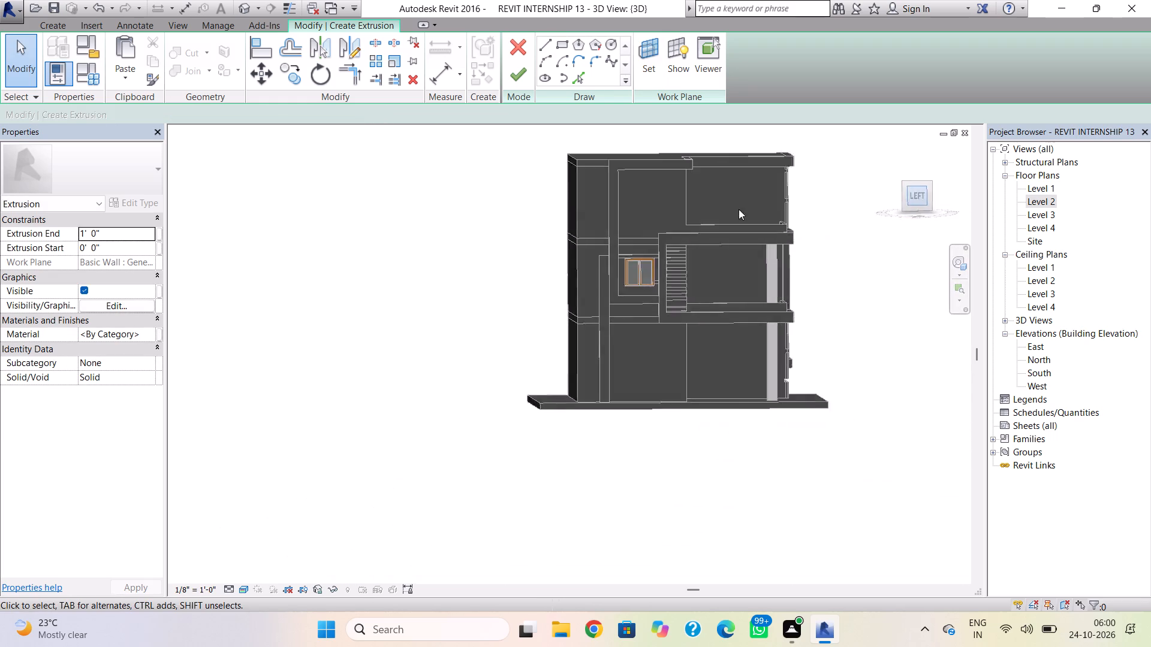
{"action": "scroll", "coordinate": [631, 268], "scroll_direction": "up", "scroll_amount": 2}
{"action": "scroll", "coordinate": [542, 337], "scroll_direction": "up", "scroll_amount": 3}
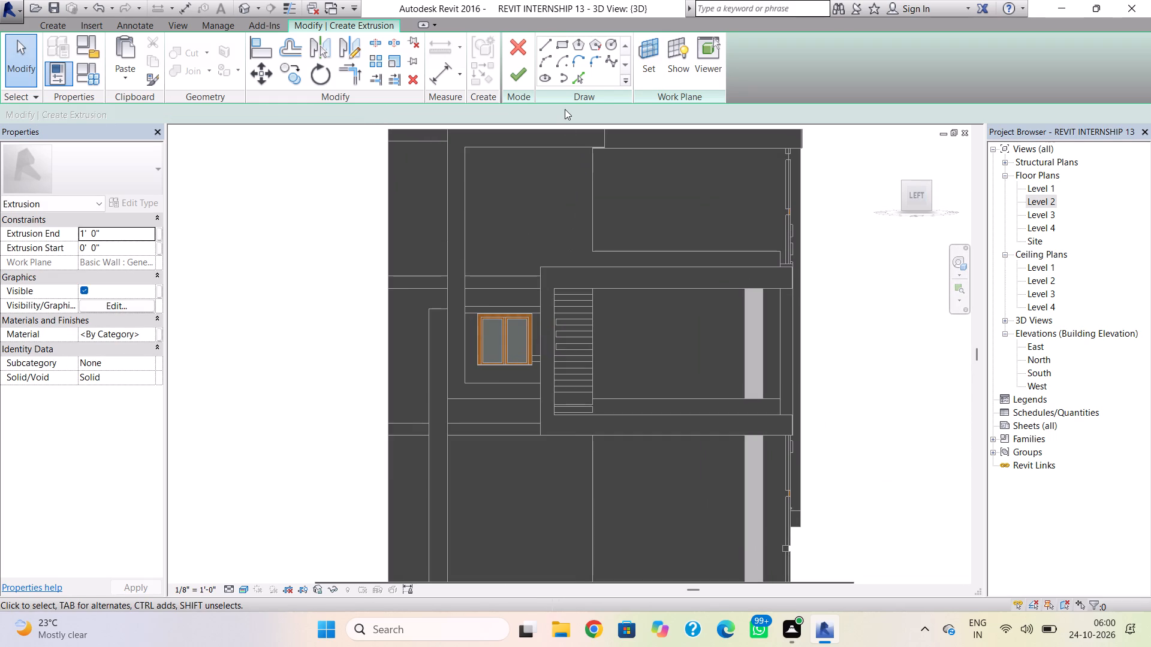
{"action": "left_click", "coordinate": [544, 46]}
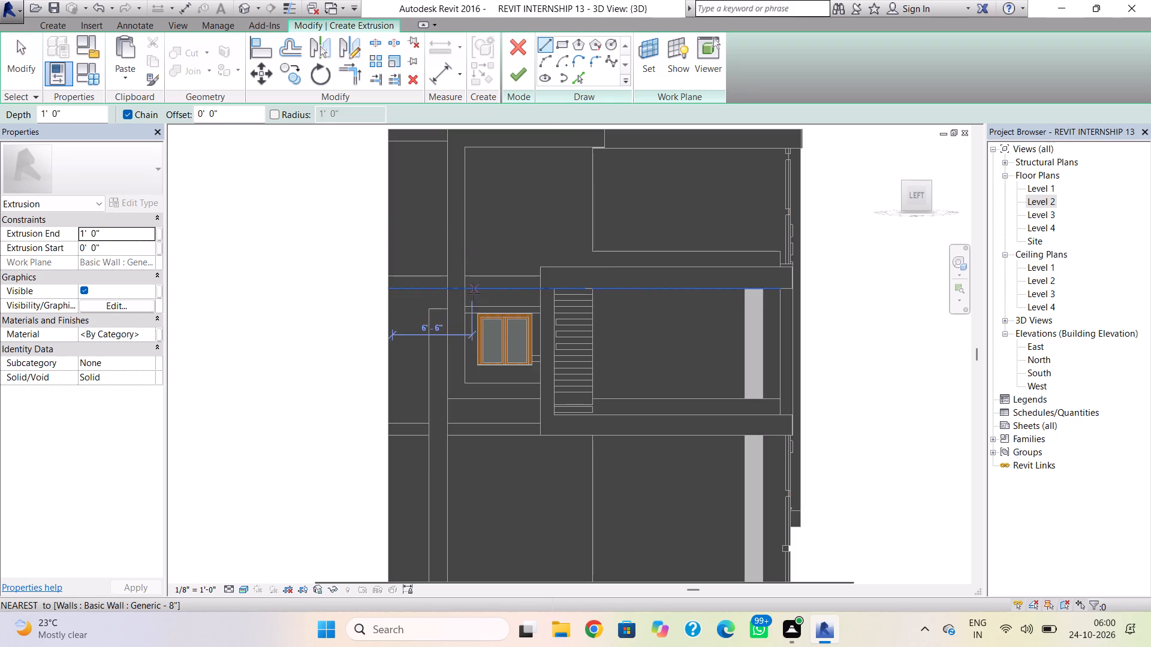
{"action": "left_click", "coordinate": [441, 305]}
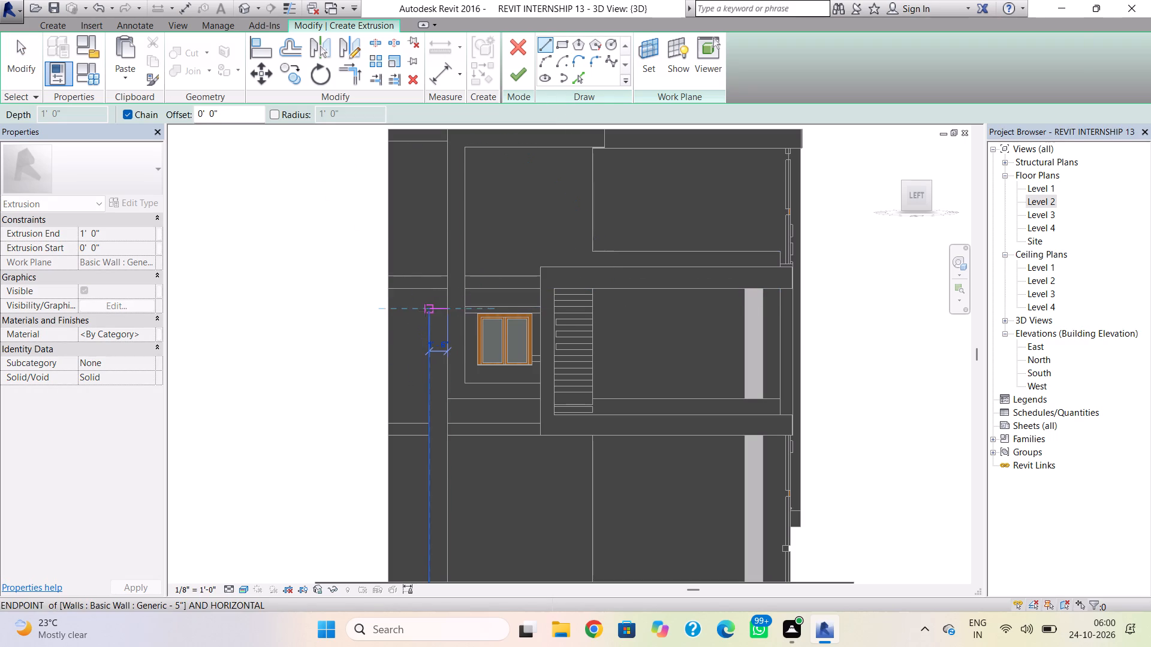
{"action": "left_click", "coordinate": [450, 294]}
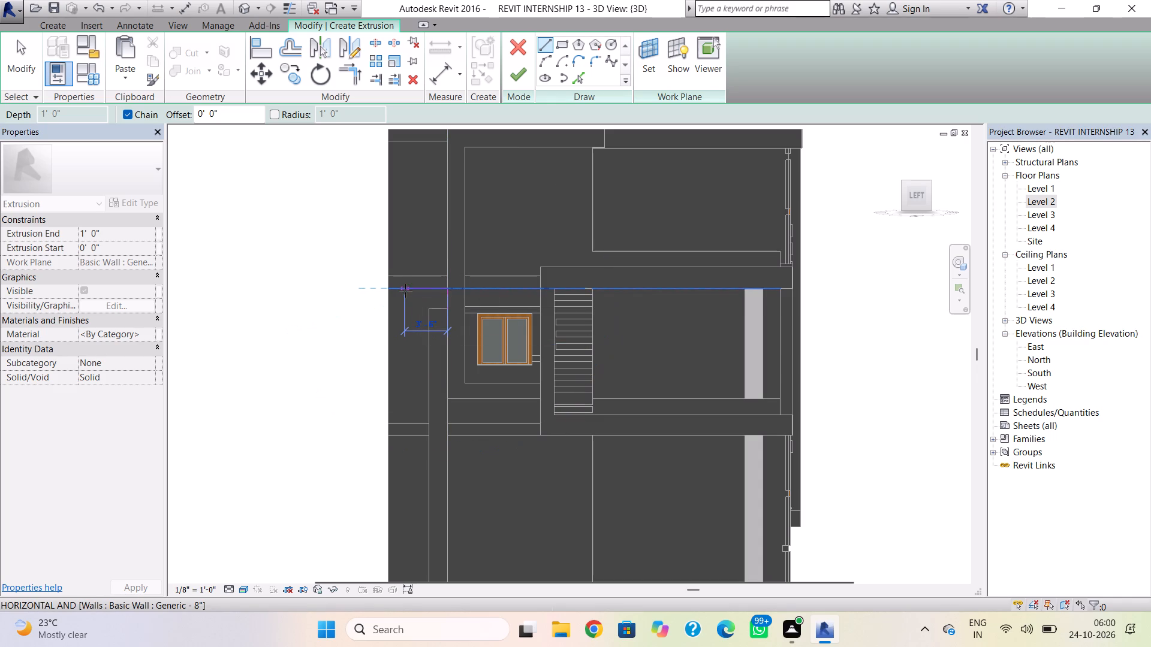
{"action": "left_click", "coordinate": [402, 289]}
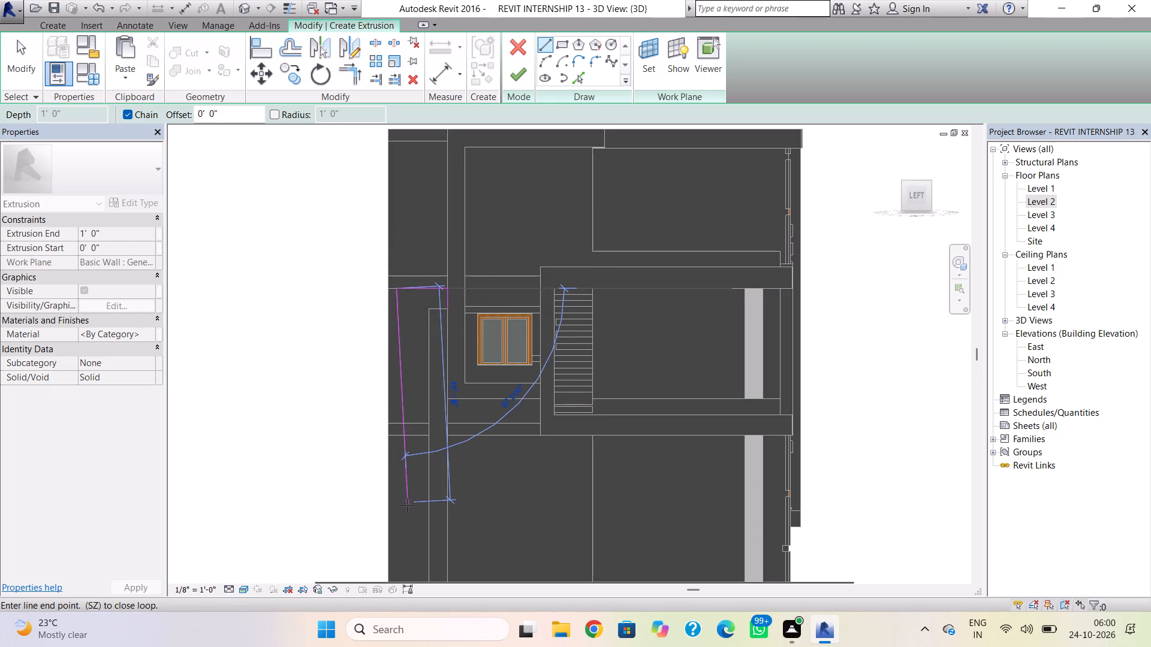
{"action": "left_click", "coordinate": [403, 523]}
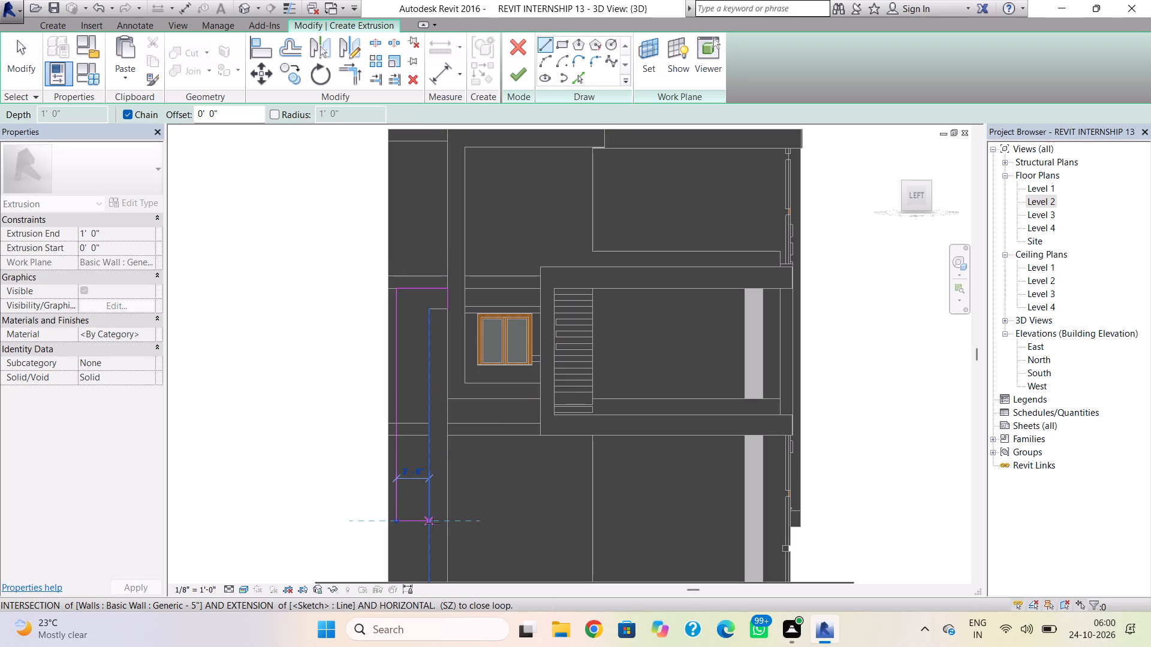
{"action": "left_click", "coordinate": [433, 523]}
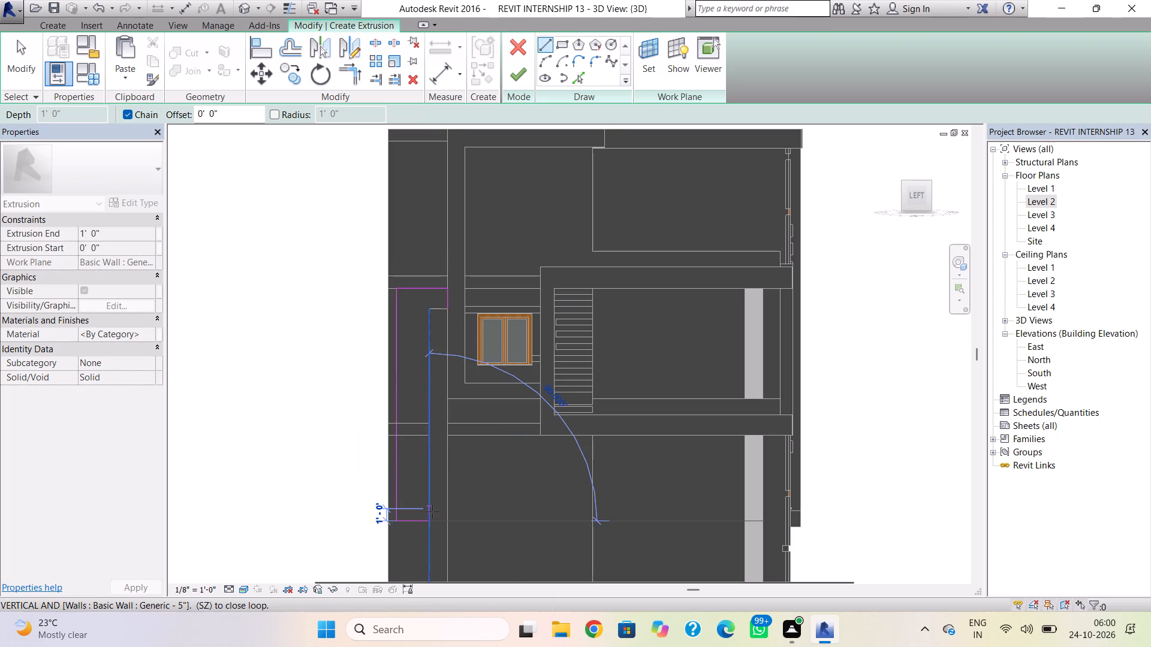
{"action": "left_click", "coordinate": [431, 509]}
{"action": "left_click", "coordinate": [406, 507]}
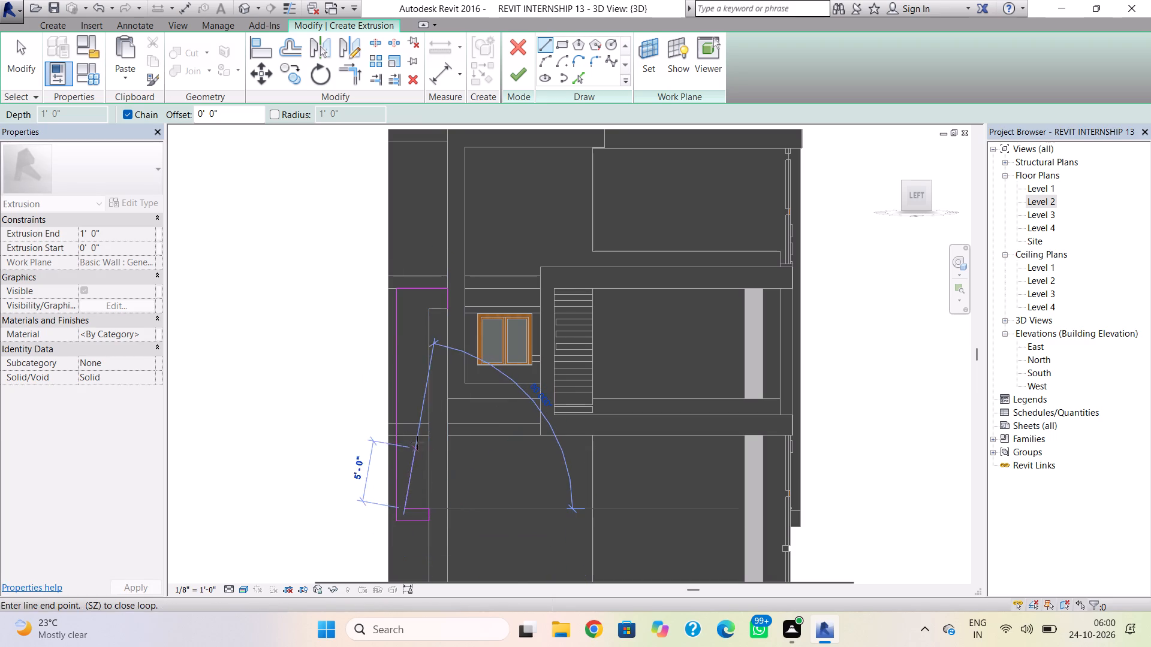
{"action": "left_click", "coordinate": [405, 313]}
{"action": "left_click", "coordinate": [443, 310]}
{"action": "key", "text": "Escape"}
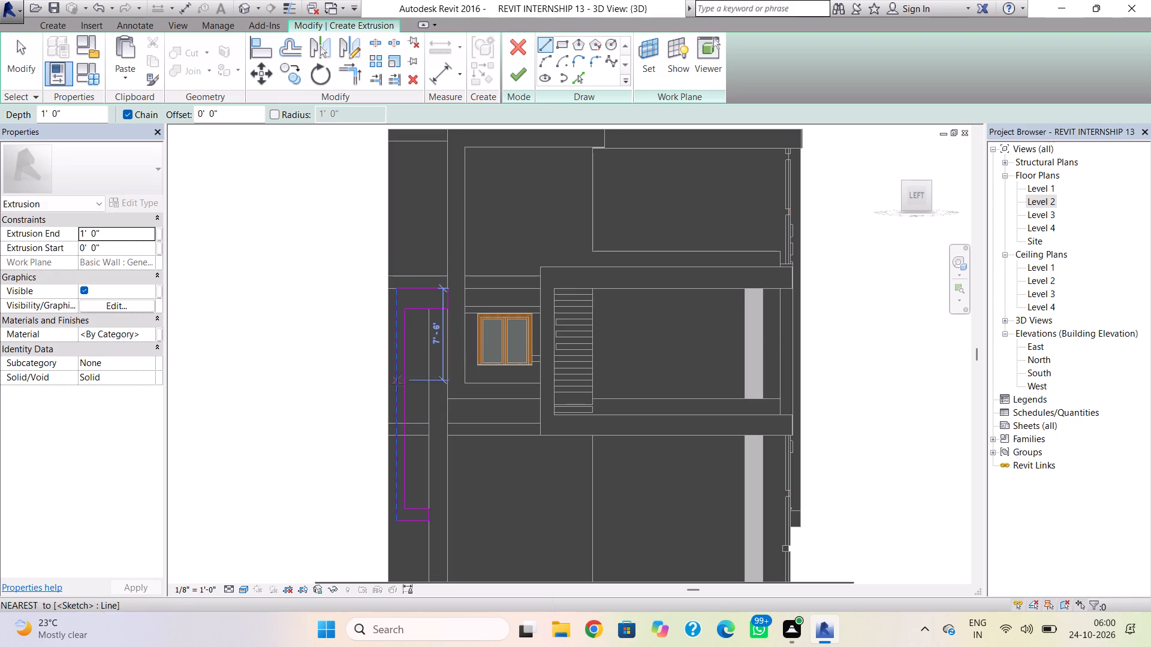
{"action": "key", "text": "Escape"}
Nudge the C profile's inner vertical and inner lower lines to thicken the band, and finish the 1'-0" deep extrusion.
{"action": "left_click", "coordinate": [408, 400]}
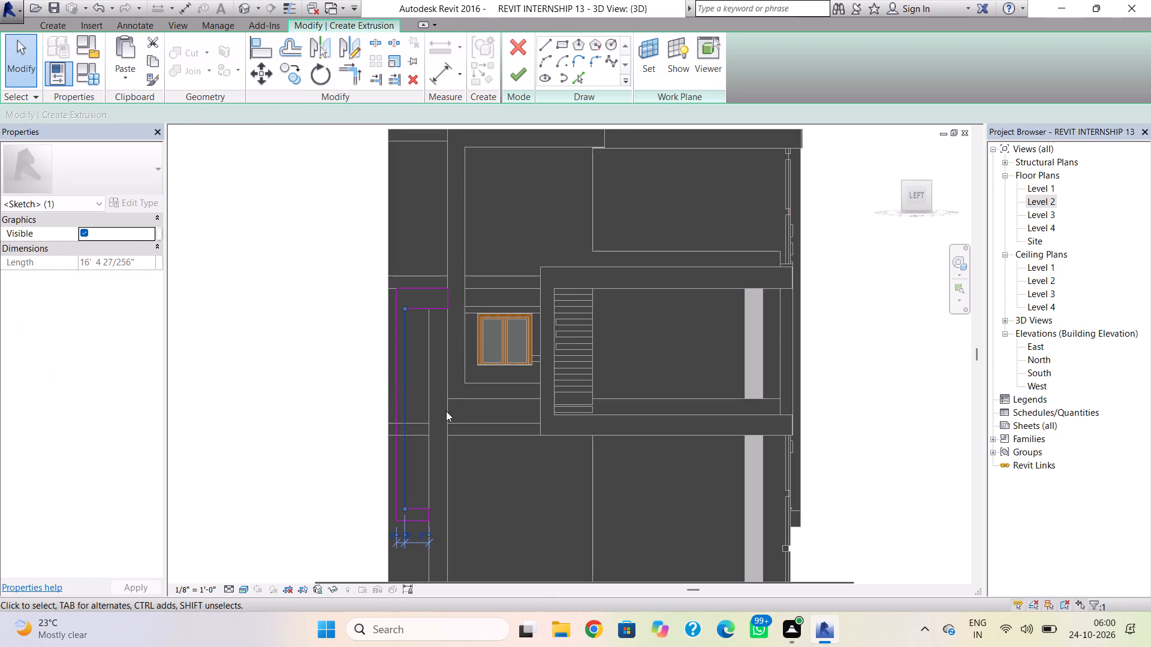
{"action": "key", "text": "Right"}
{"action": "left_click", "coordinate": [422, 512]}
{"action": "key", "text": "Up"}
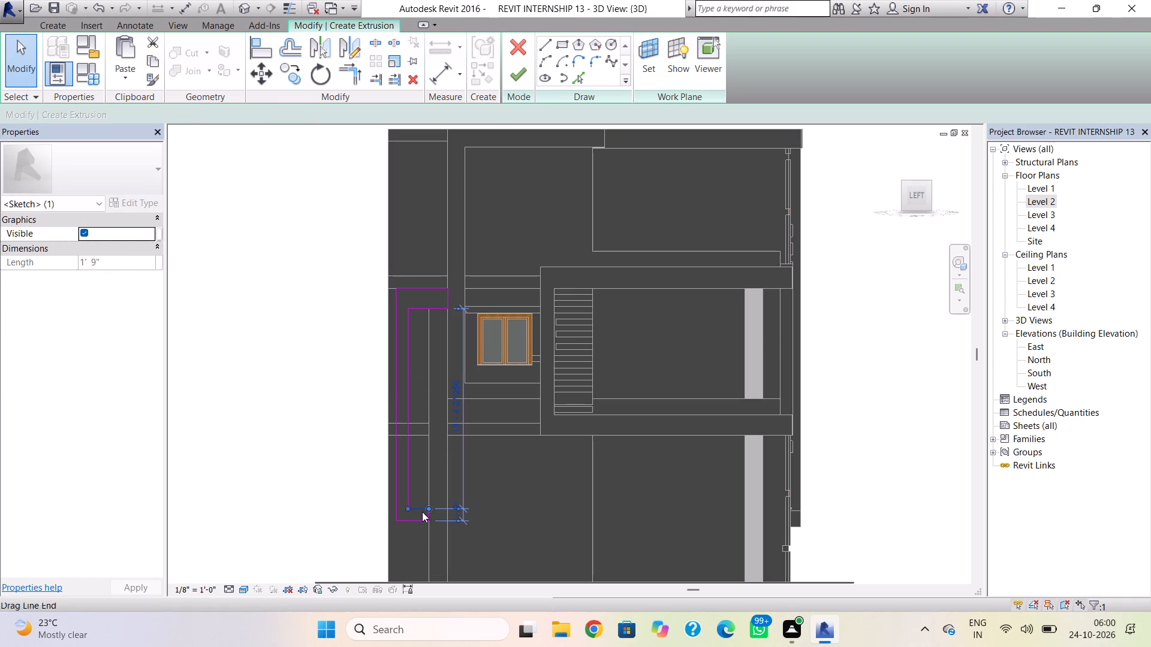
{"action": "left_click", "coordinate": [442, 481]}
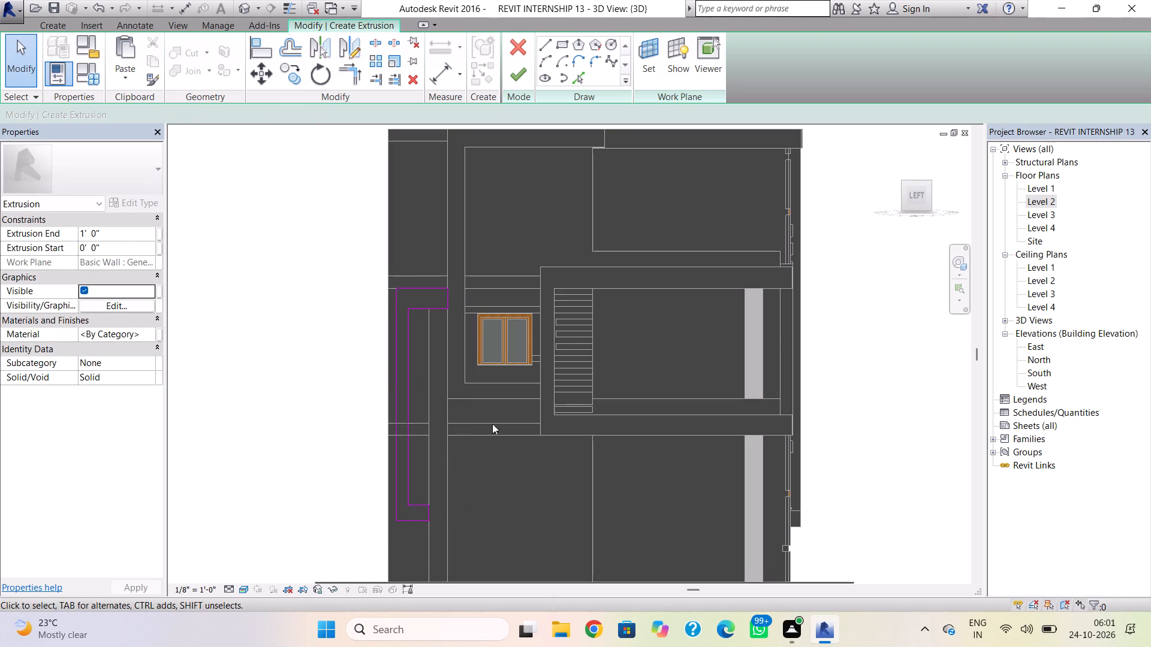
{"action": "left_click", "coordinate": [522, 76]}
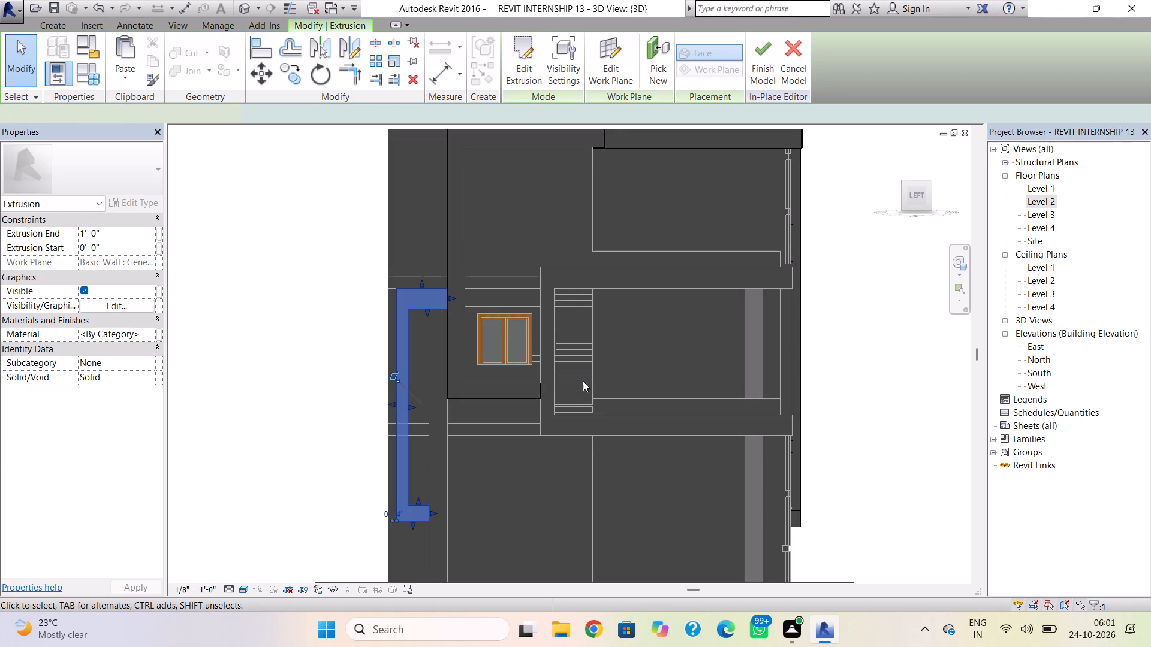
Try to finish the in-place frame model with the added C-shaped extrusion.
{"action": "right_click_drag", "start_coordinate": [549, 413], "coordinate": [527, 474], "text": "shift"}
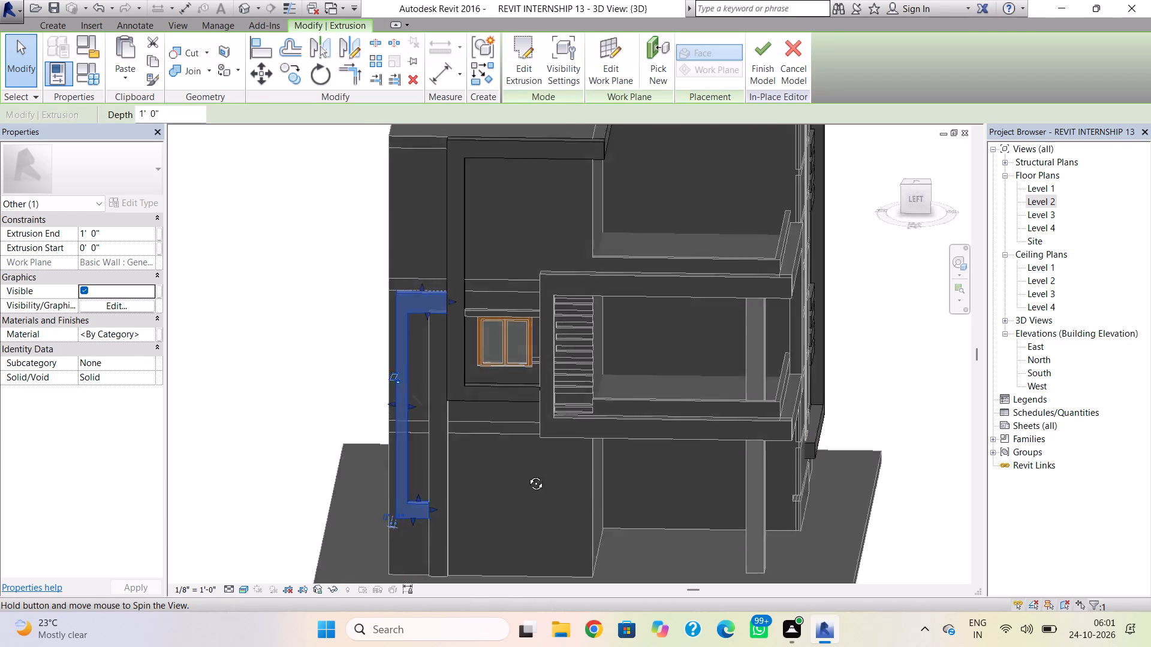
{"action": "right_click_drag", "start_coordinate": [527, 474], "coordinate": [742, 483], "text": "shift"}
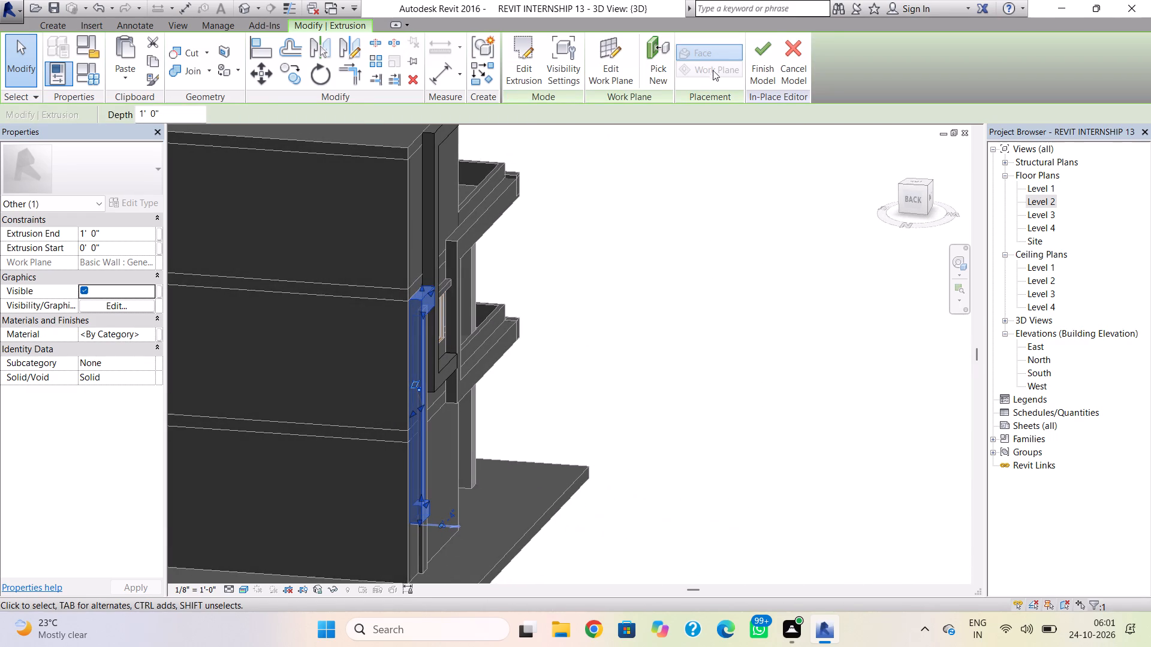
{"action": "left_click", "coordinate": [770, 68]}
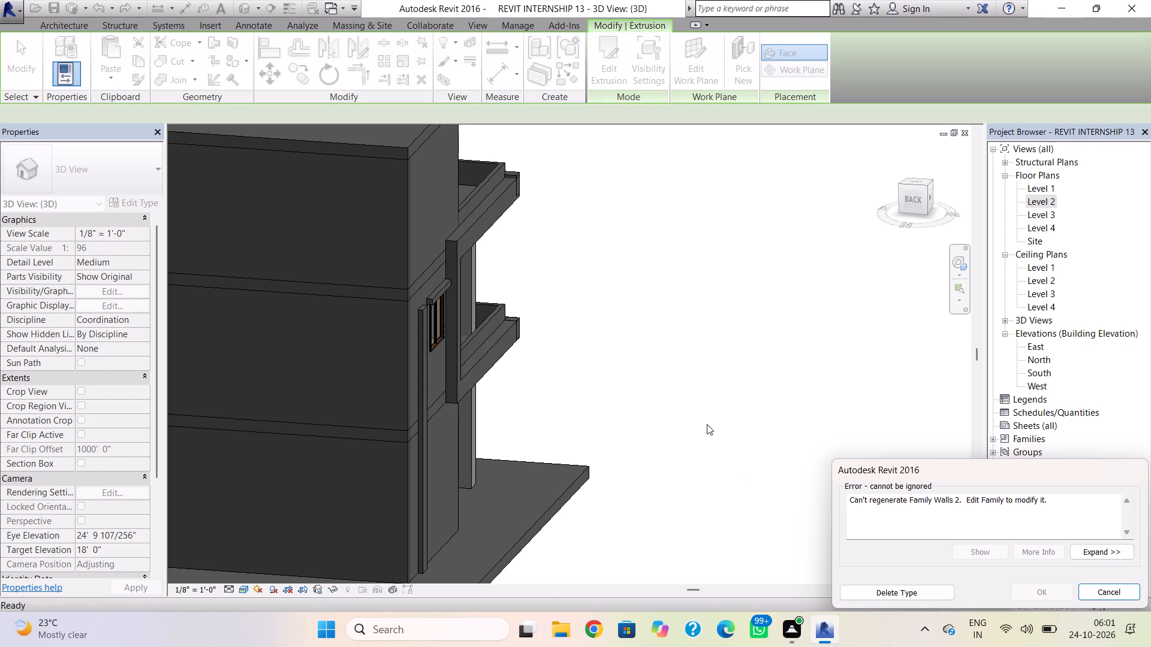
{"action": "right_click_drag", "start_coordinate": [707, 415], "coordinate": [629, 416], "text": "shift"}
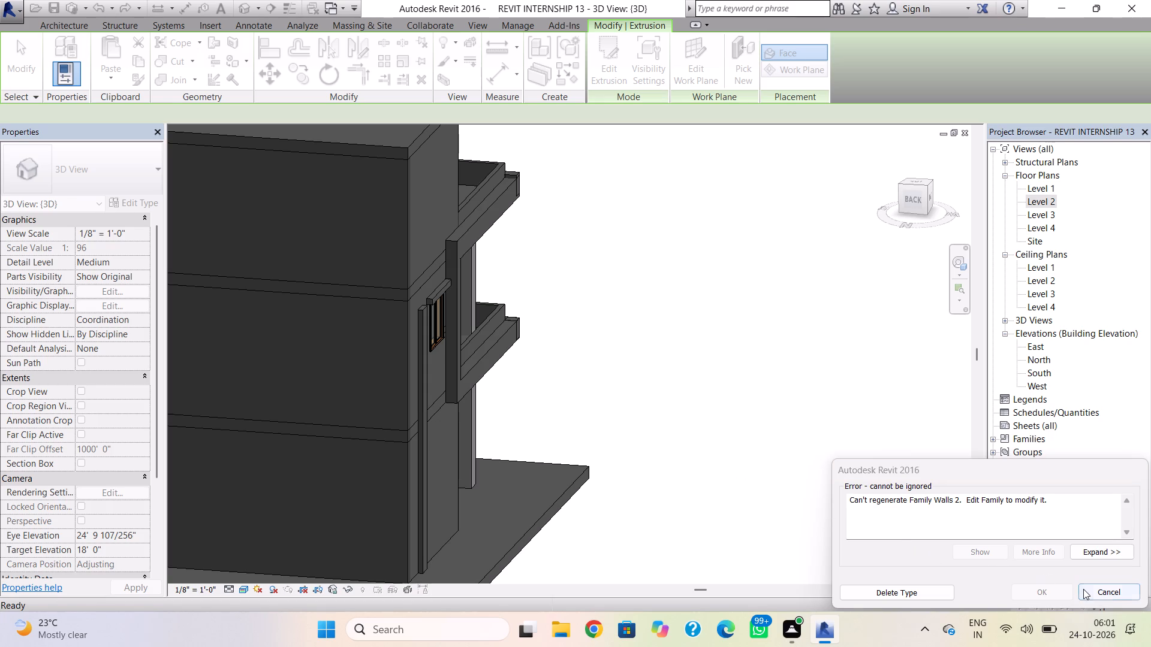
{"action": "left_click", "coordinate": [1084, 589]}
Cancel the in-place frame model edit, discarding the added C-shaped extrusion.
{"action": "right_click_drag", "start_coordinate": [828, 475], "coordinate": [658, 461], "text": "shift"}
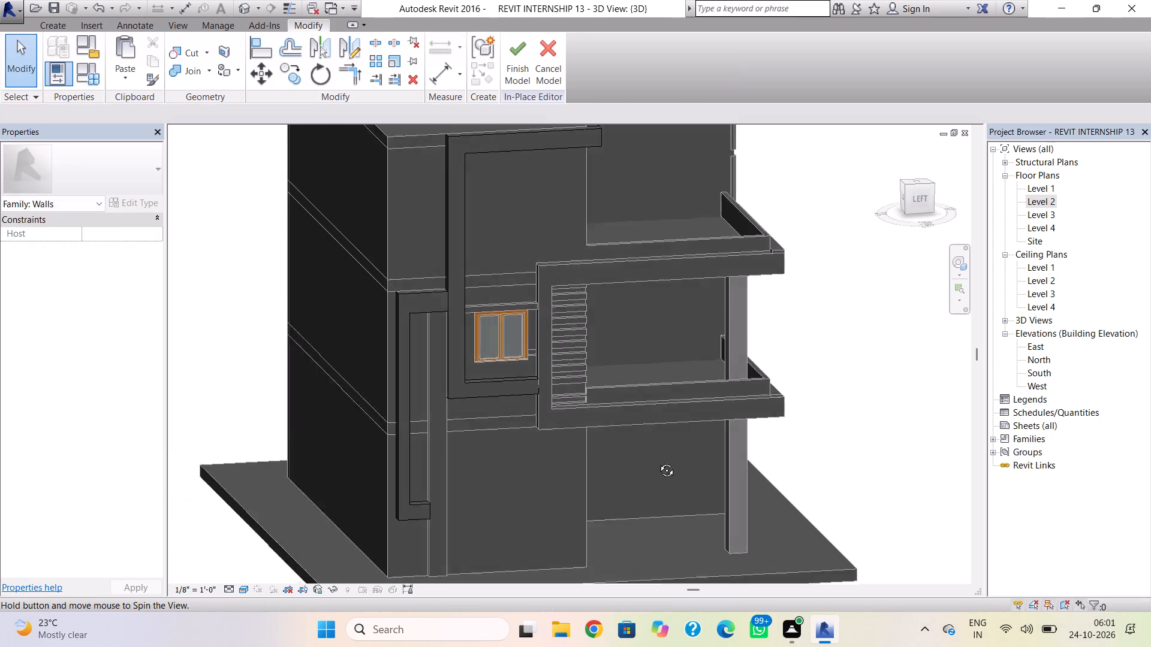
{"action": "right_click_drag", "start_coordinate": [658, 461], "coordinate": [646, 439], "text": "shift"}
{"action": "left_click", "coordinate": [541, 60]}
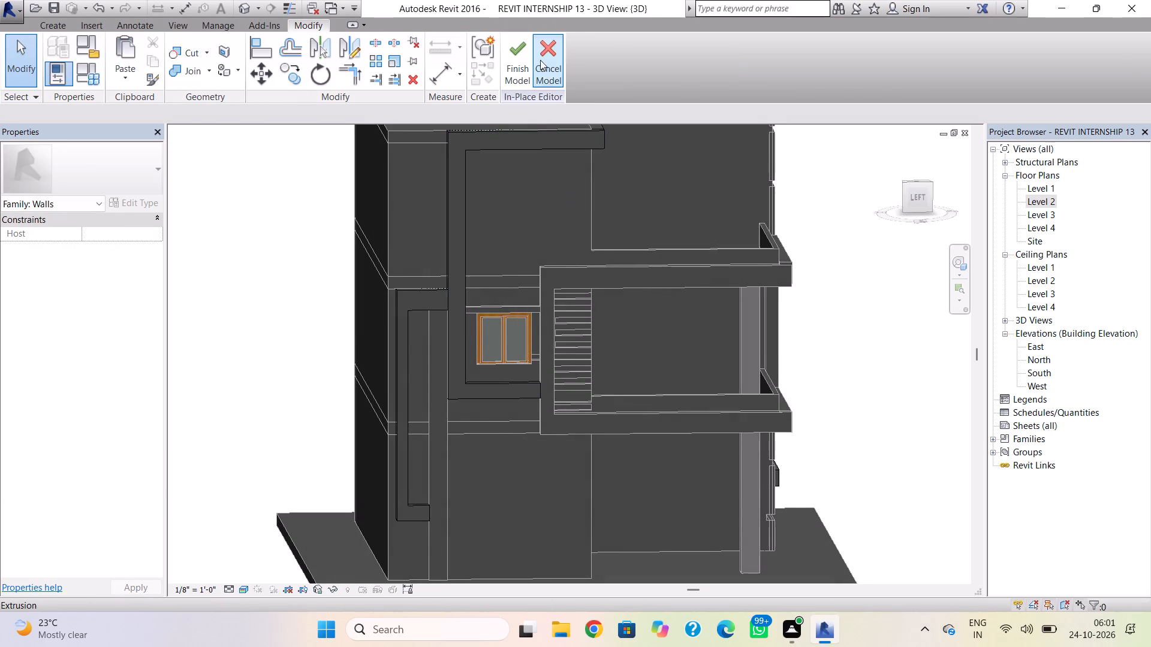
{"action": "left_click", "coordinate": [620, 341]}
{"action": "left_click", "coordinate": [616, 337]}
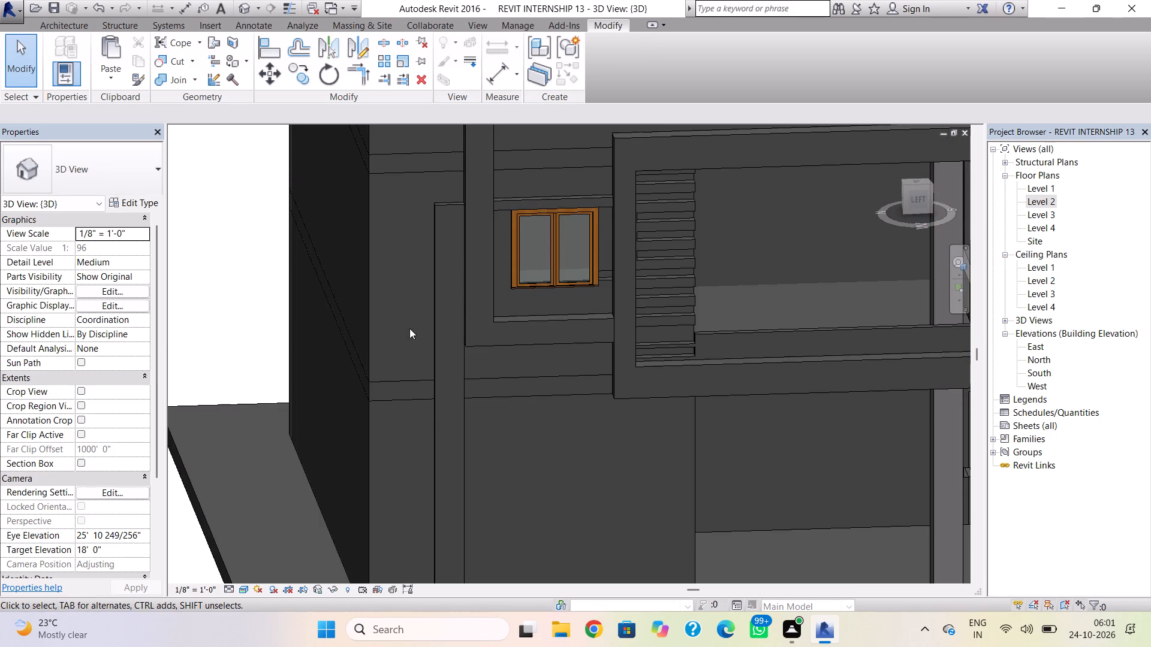
Start a new in-place component in the Walls family category, keeping the suggested name.
{"action": "left_click", "coordinate": [69, 29]}
{"action": "left_click", "coordinate": [162, 80]}
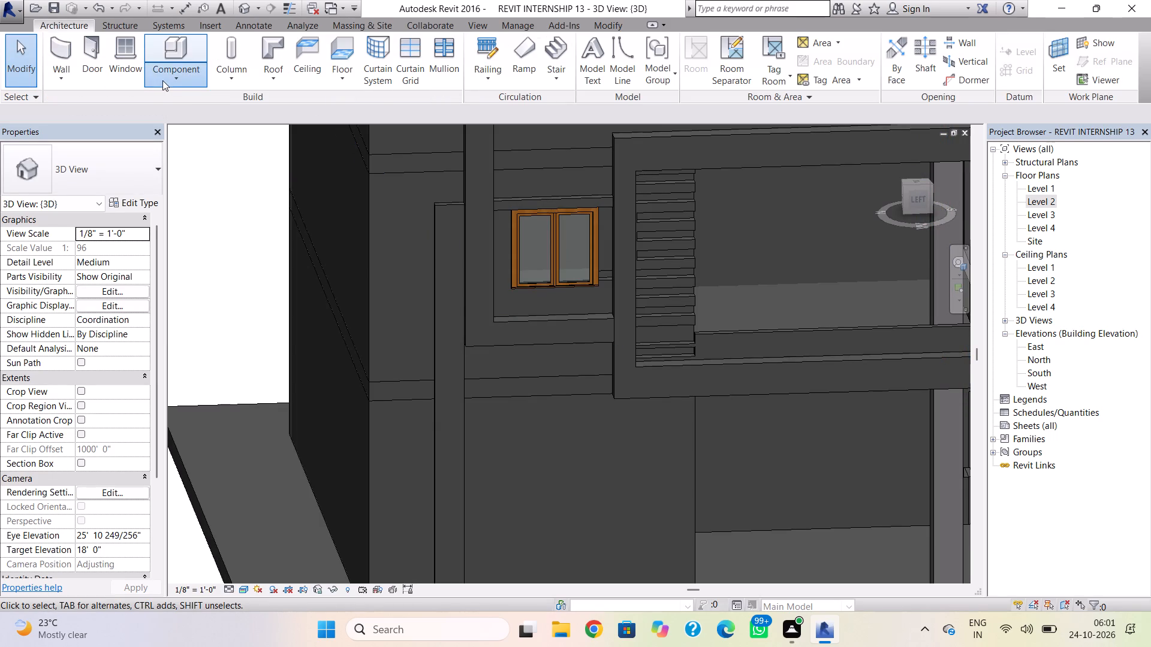
{"action": "left_click", "coordinate": [192, 138]}
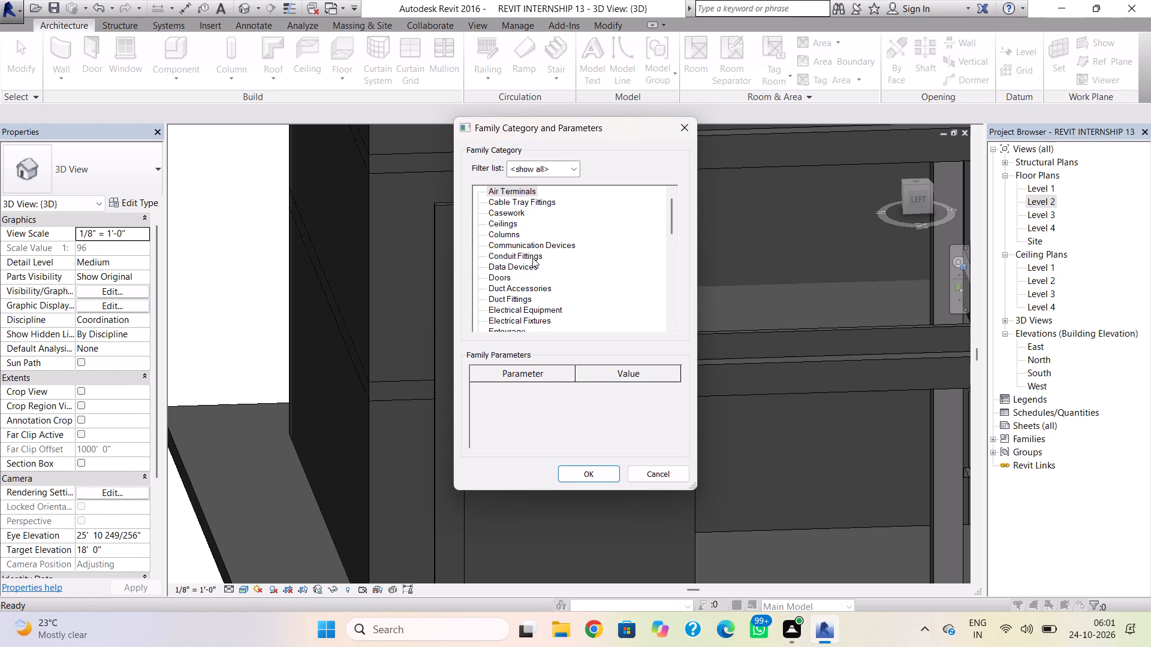
{"action": "scroll", "coordinate": [532, 258], "scroll_direction": "down", "scroll_amount": 14}
{"action": "scroll", "coordinate": [558, 300], "scroll_direction": "down", "scroll_amount": 10}
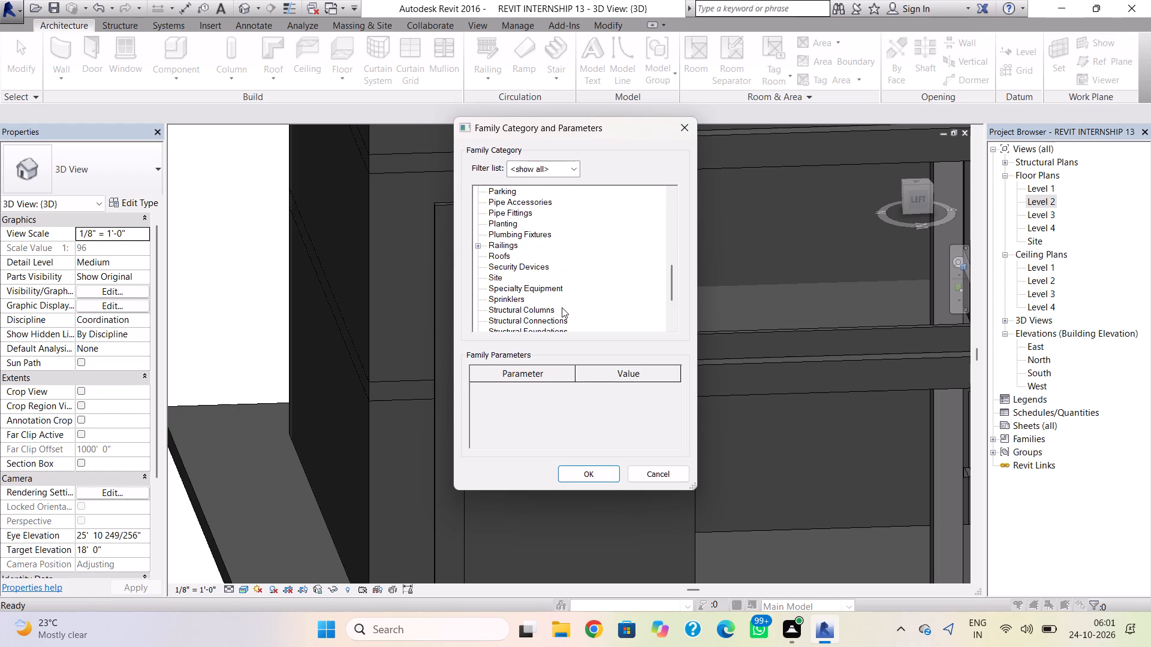
{"action": "scroll", "coordinate": [562, 307], "scroll_direction": "down", "scroll_amount": 13}
{"action": "left_click", "coordinate": [504, 312]}
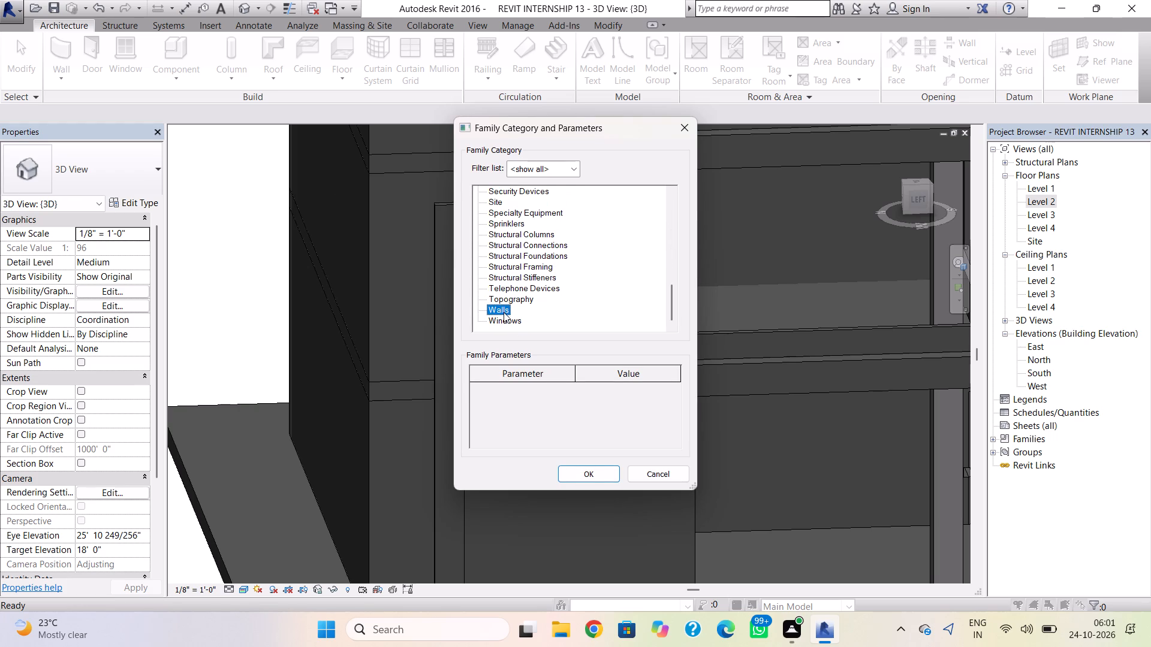
{"action": "left_click", "coordinate": [591, 474]}
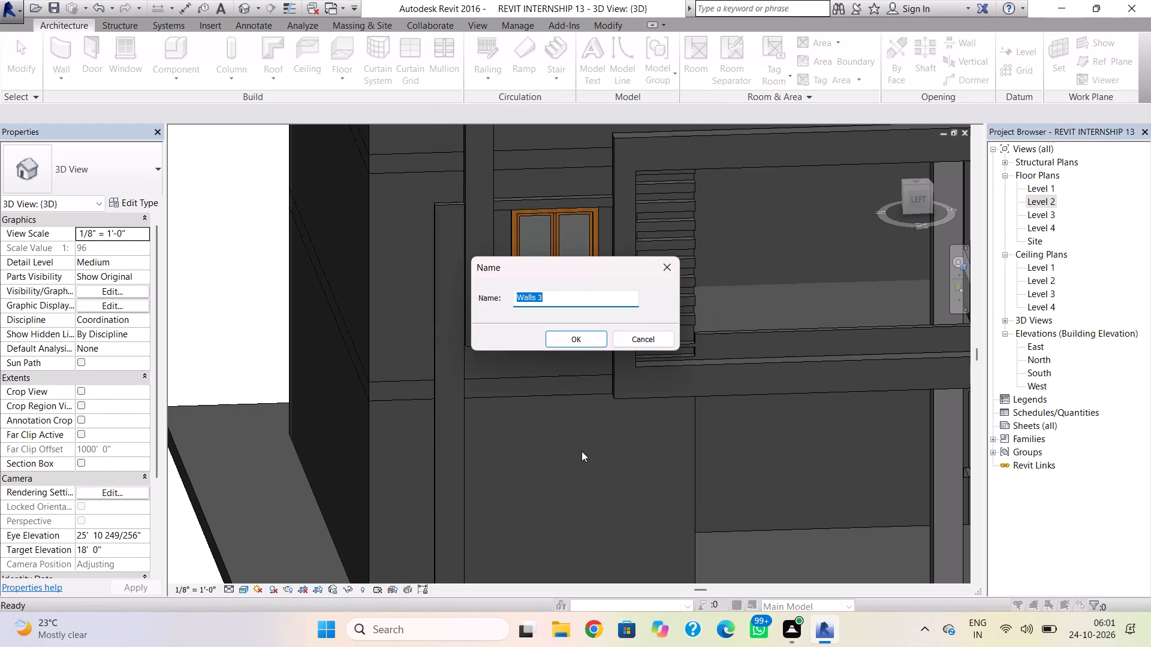
{"action": "left_click", "coordinate": [584, 344]}
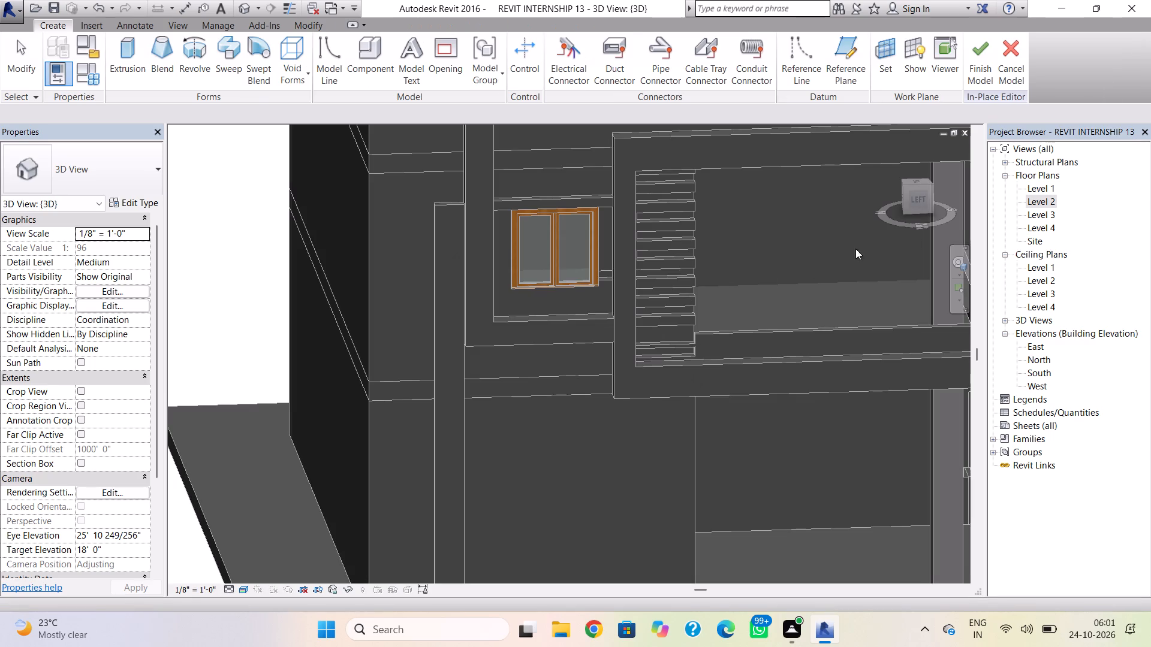
Set the work plane by picking the Level 2 Generic - 8" wall face on the left façade, beside the narrow strip.
{"action": "left_click", "coordinate": [919, 198]}
{"action": "scroll", "coordinate": [434, 270], "scroll_direction": "up", "scroll_amount": 3}
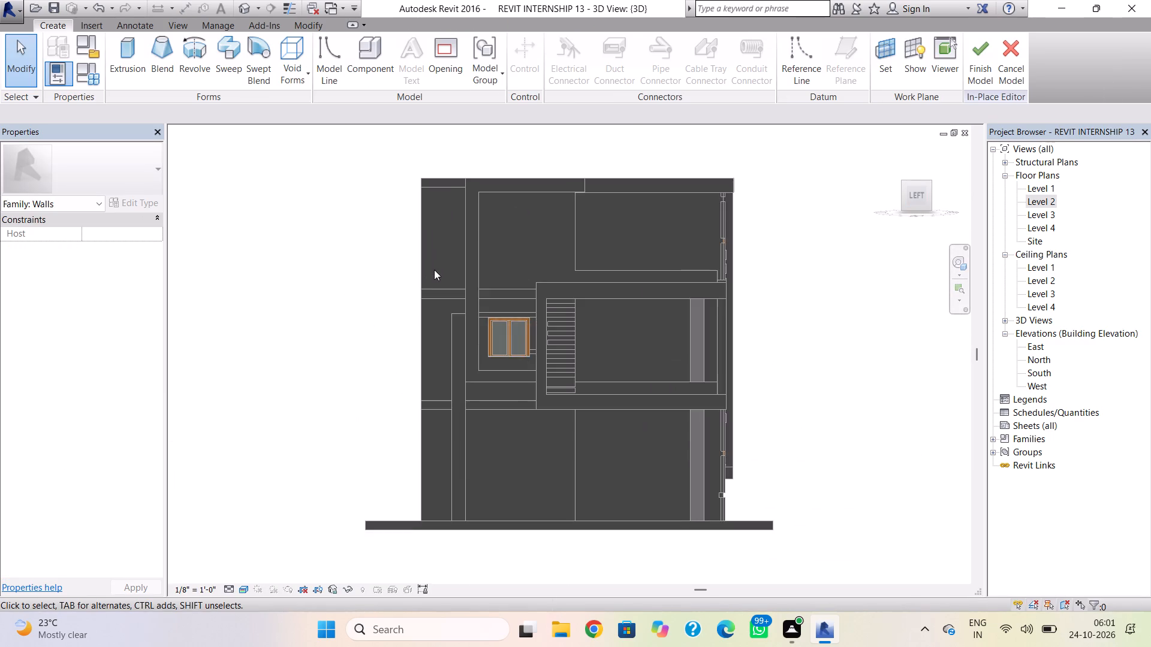
{"action": "scroll", "coordinate": [435, 275], "scroll_direction": "up", "scroll_amount": 2}
{"action": "middle_click_drag", "start_coordinate": [436, 277], "coordinate": [467, 247]}
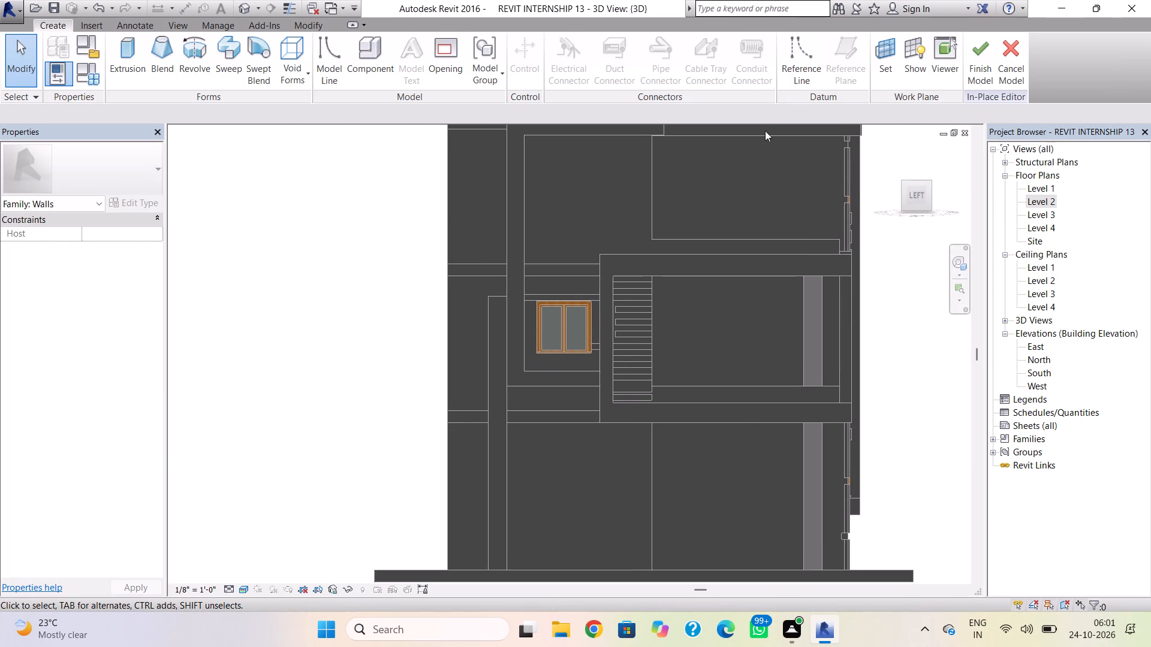
{"action": "left_click", "coordinate": [882, 49]}
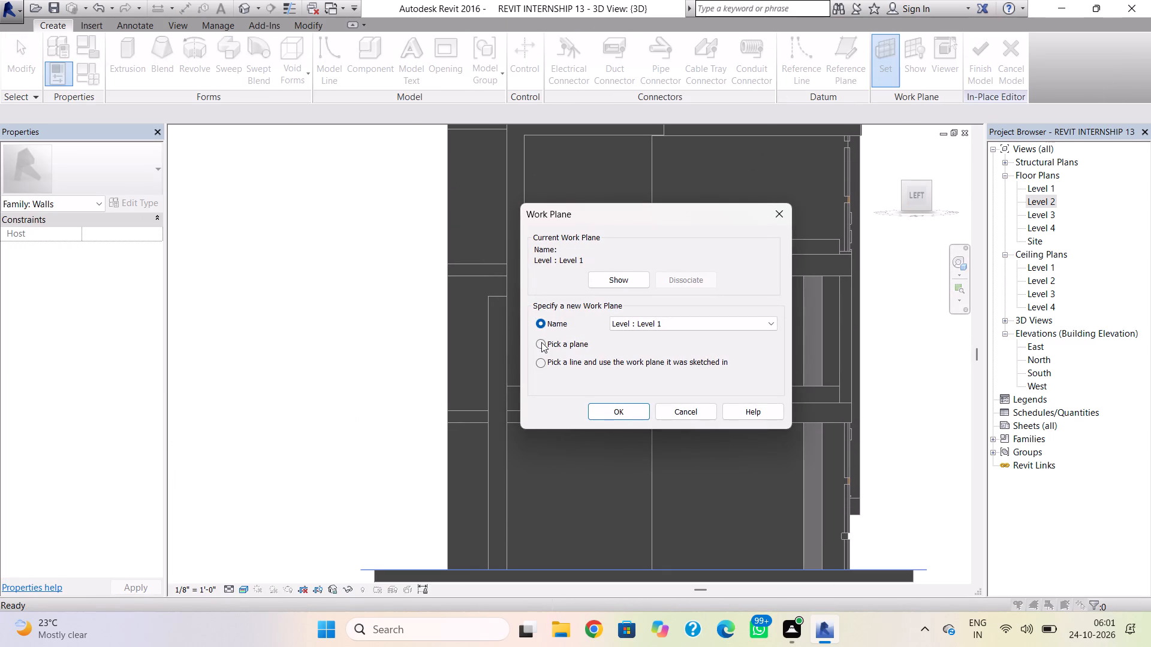
{"action": "left_click", "coordinate": [541, 342]}
{"action": "left_click", "coordinate": [597, 410]}
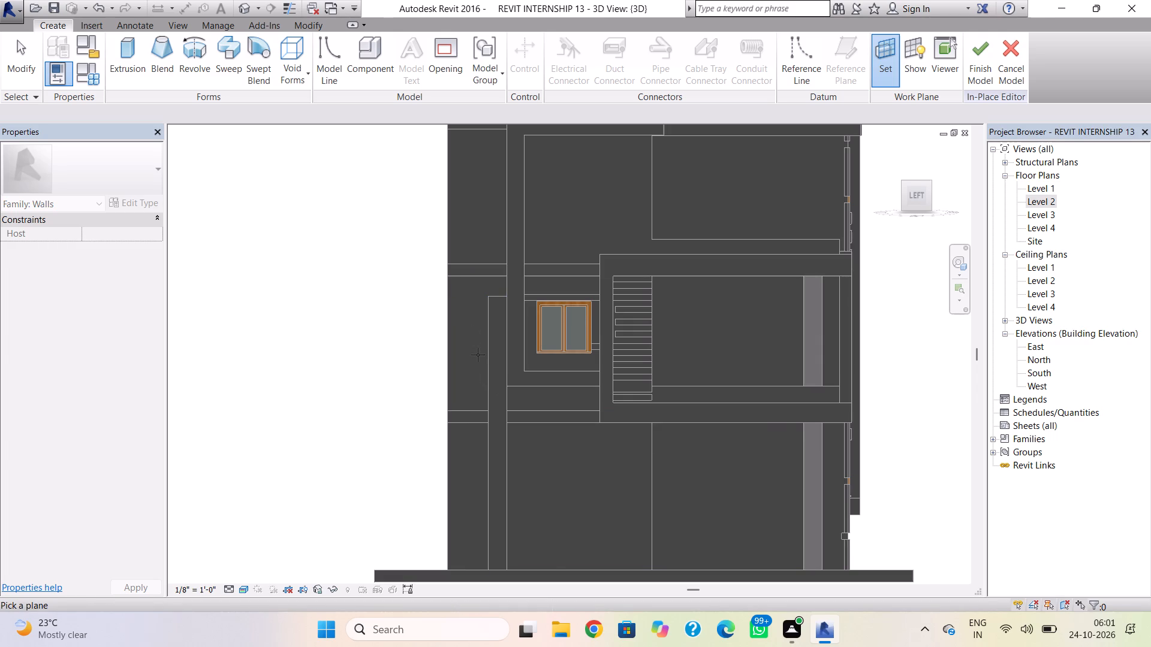
{"action": "right_click_drag", "start_coordinate": [478, 355], "coordinate": [580, 408], "text": "shift"}
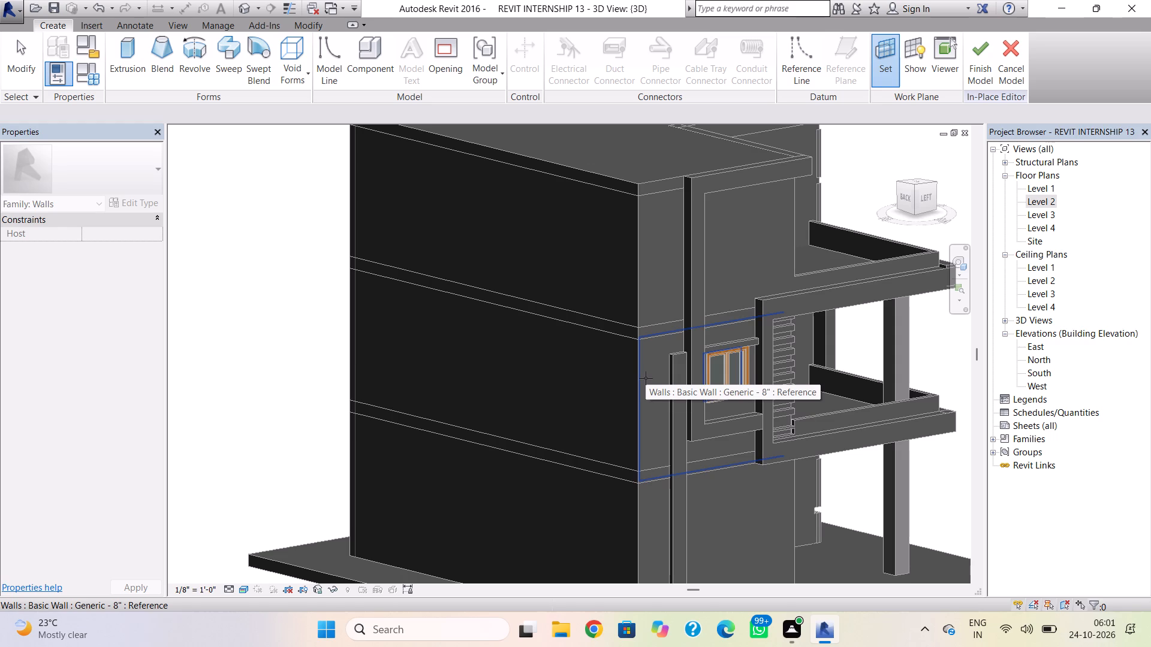
{"action": "left_click", "coordinate": [646, 378]}
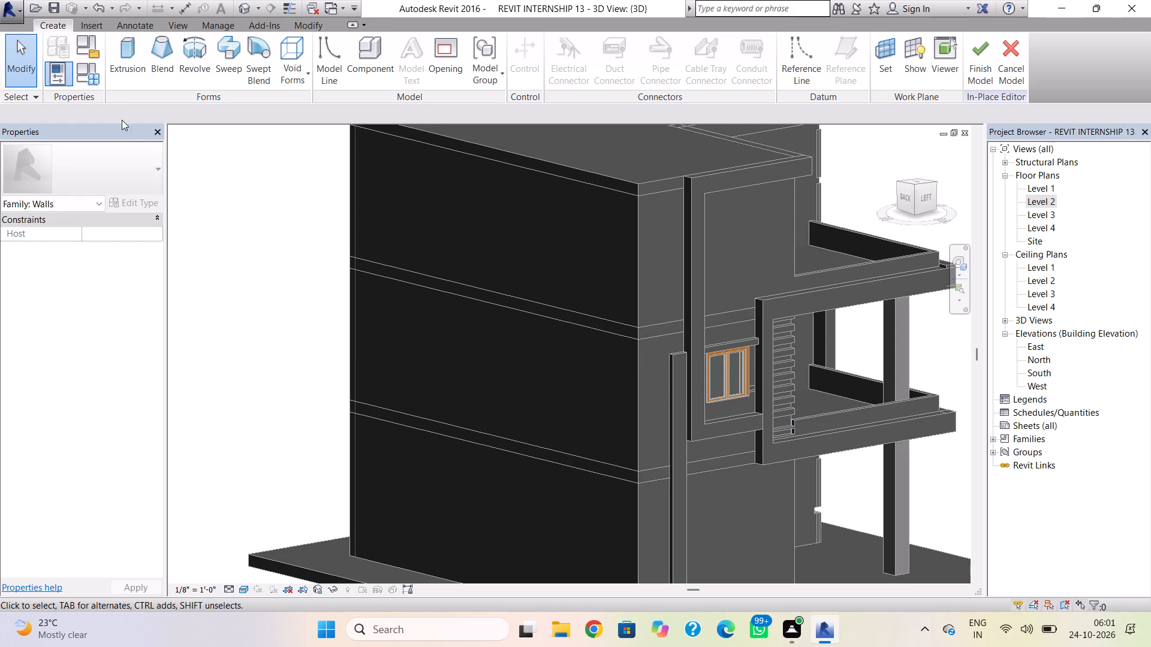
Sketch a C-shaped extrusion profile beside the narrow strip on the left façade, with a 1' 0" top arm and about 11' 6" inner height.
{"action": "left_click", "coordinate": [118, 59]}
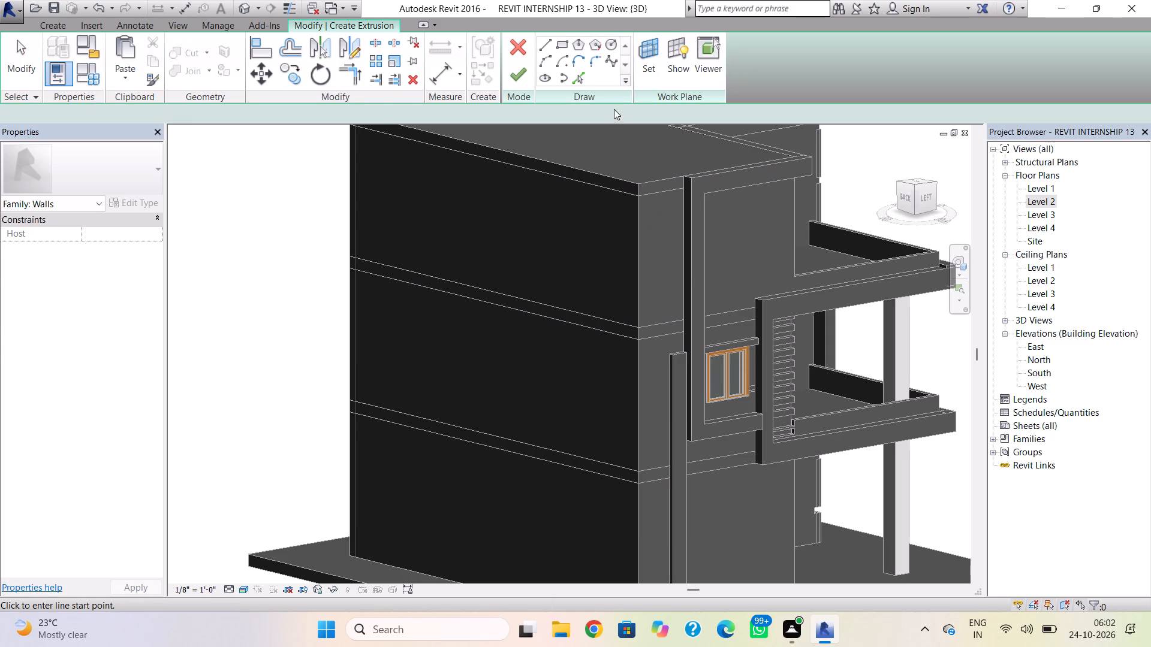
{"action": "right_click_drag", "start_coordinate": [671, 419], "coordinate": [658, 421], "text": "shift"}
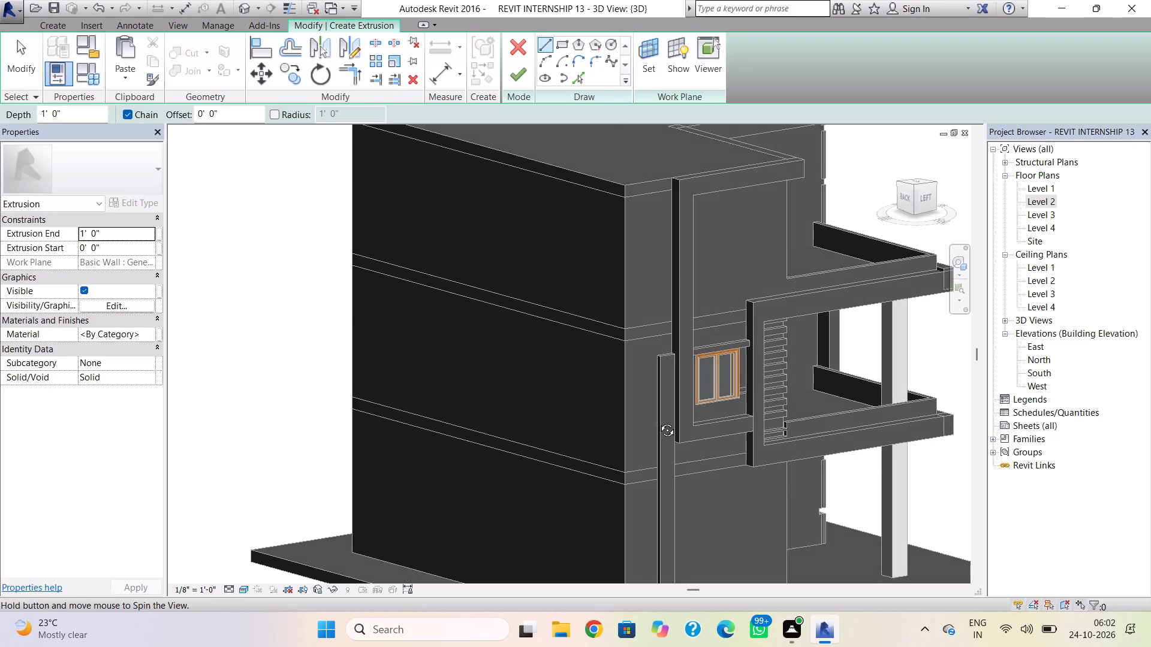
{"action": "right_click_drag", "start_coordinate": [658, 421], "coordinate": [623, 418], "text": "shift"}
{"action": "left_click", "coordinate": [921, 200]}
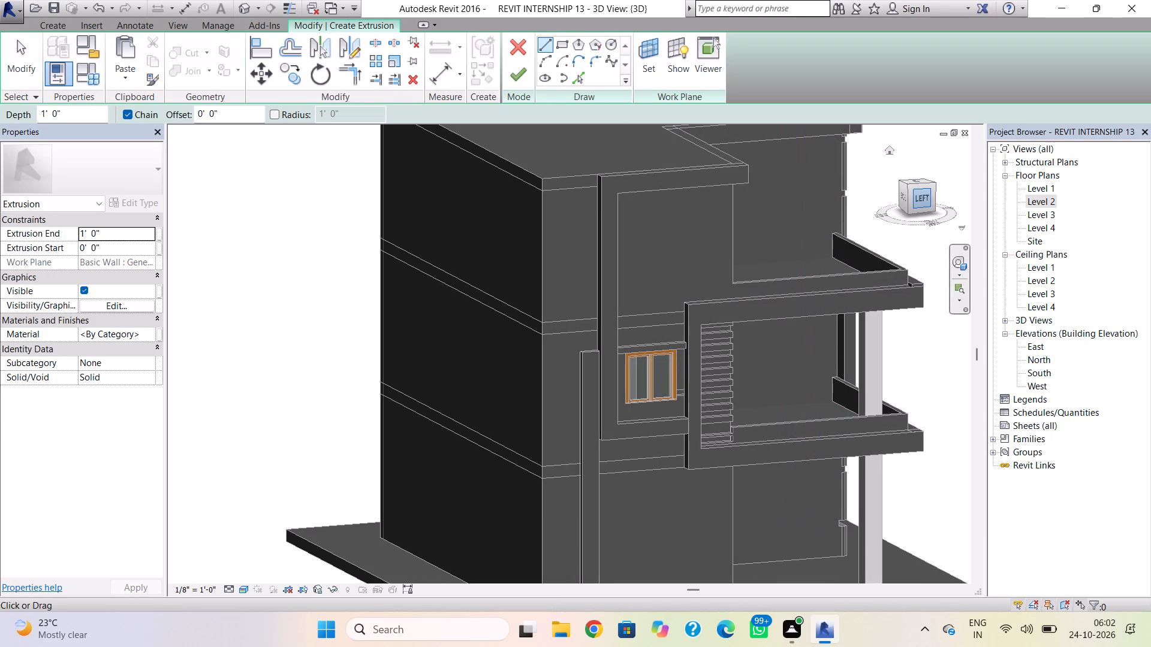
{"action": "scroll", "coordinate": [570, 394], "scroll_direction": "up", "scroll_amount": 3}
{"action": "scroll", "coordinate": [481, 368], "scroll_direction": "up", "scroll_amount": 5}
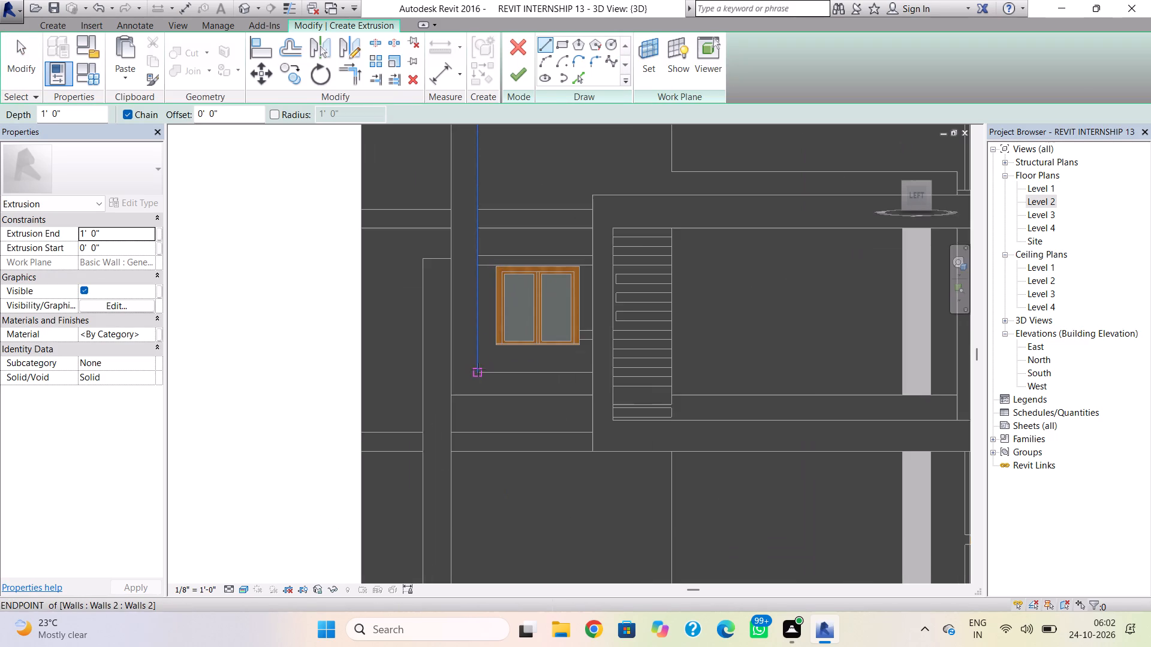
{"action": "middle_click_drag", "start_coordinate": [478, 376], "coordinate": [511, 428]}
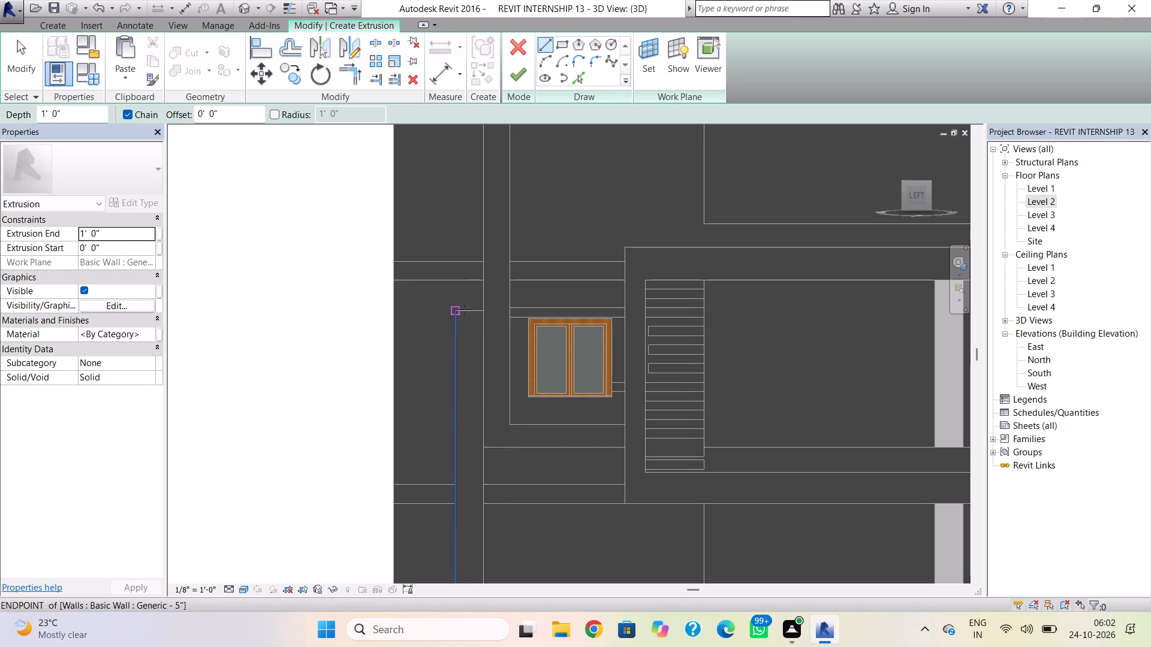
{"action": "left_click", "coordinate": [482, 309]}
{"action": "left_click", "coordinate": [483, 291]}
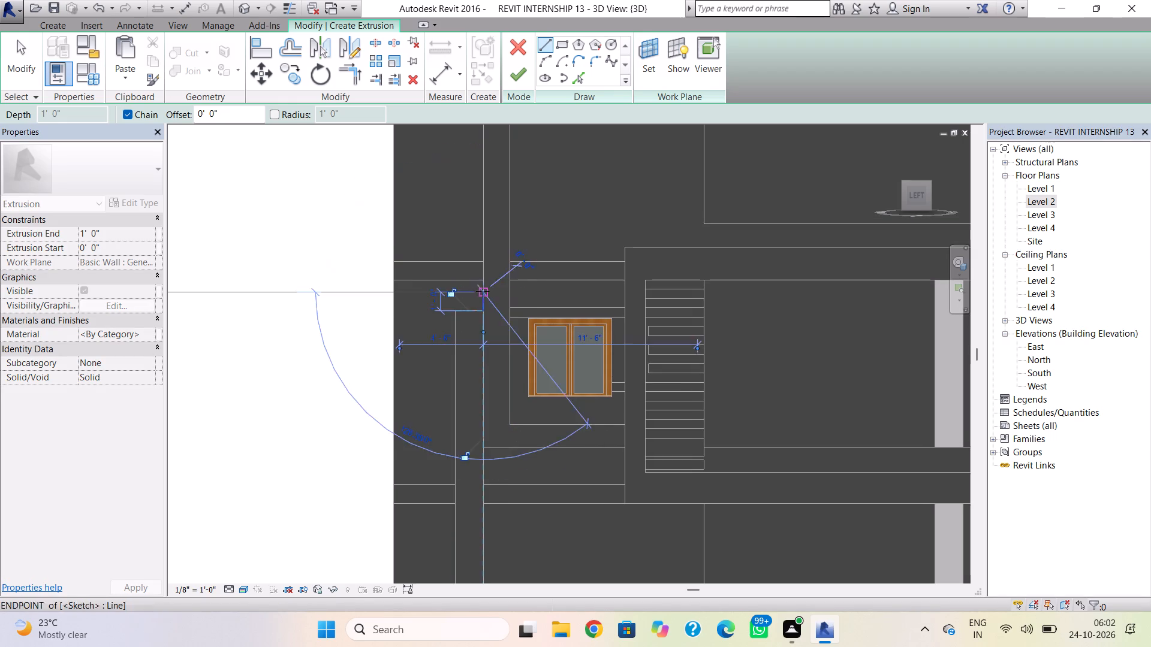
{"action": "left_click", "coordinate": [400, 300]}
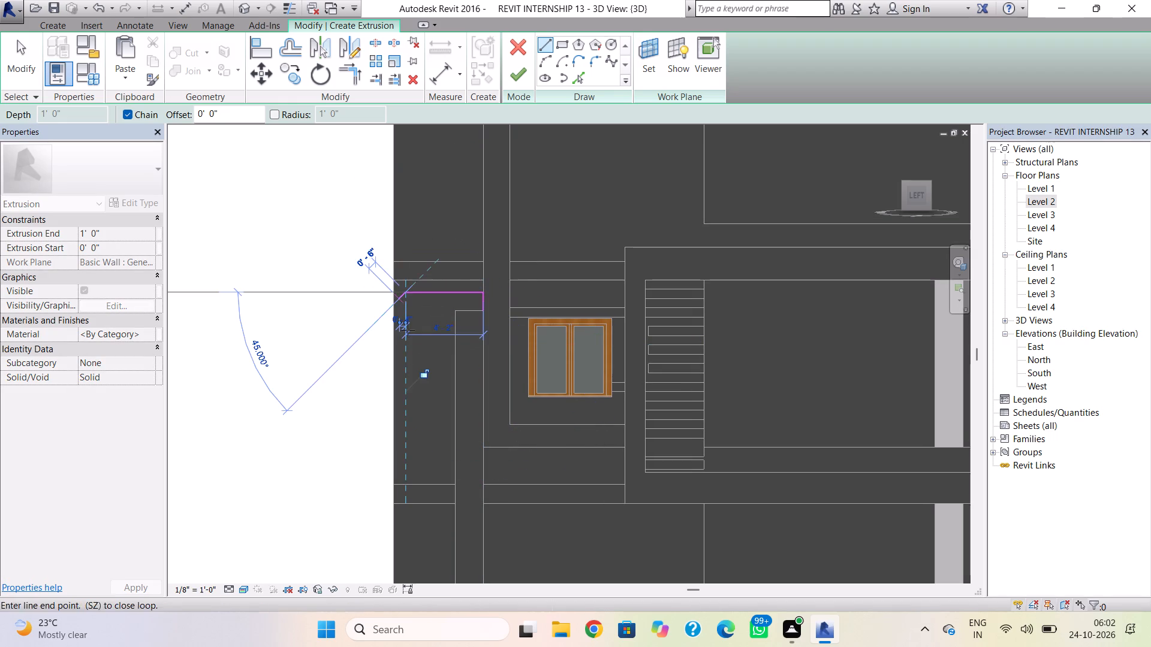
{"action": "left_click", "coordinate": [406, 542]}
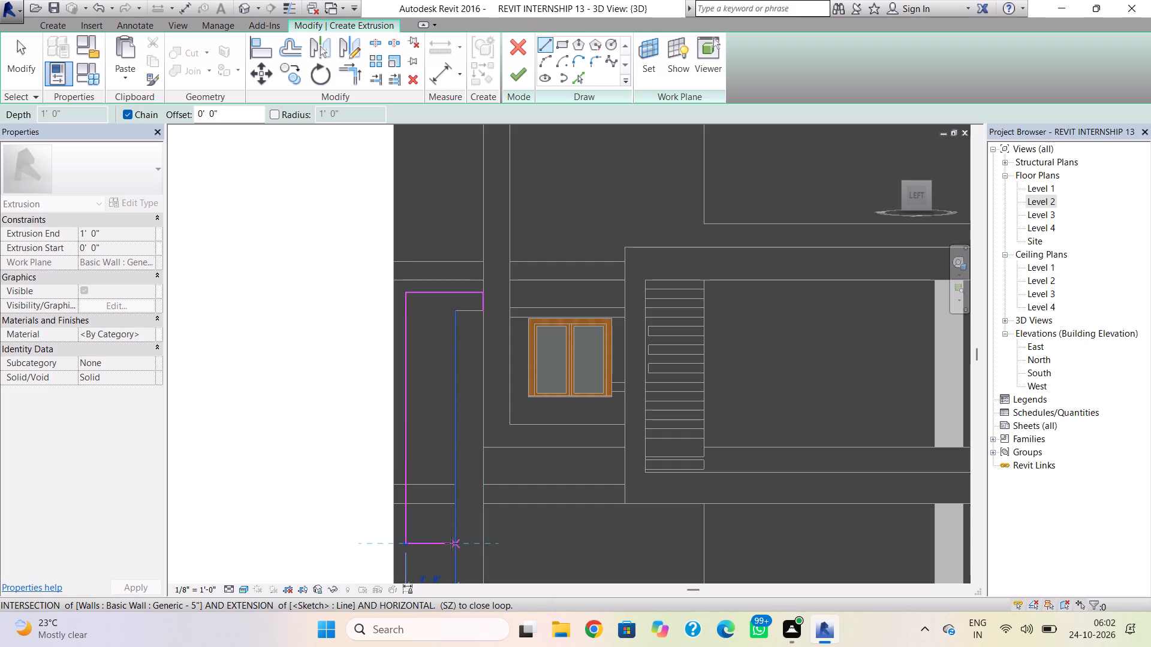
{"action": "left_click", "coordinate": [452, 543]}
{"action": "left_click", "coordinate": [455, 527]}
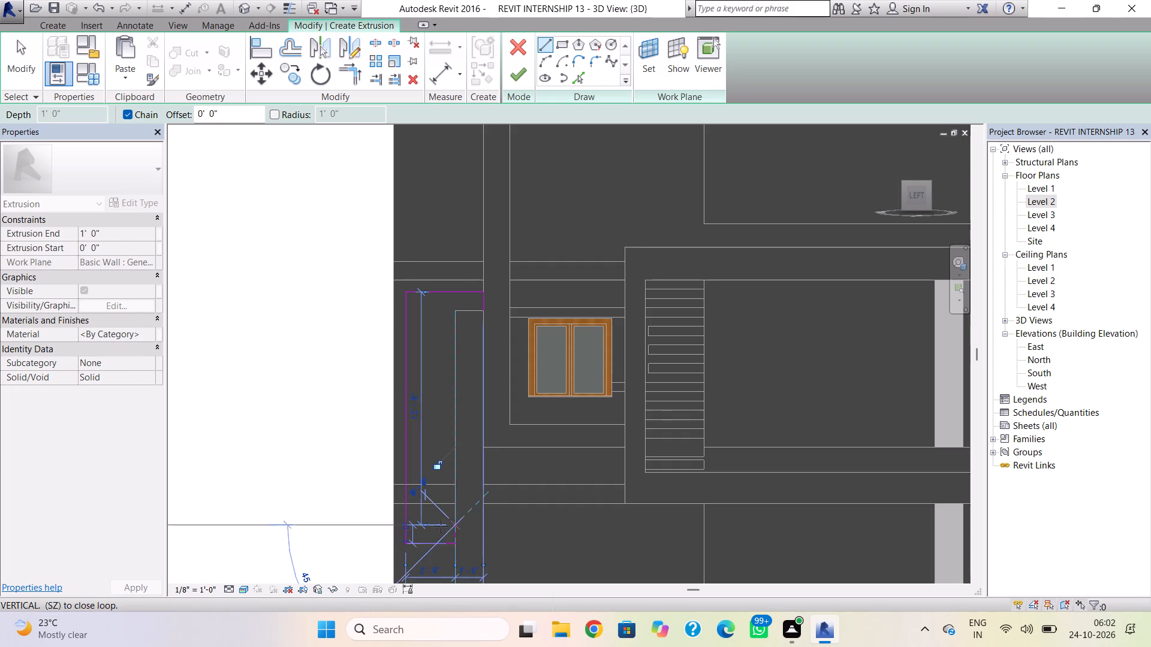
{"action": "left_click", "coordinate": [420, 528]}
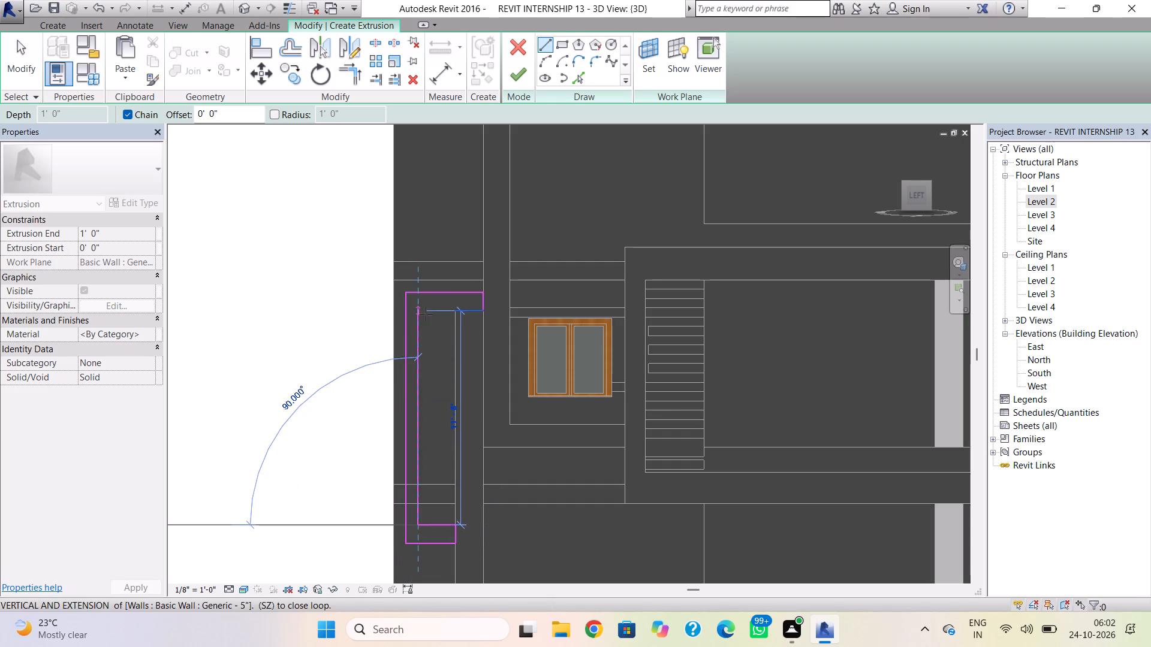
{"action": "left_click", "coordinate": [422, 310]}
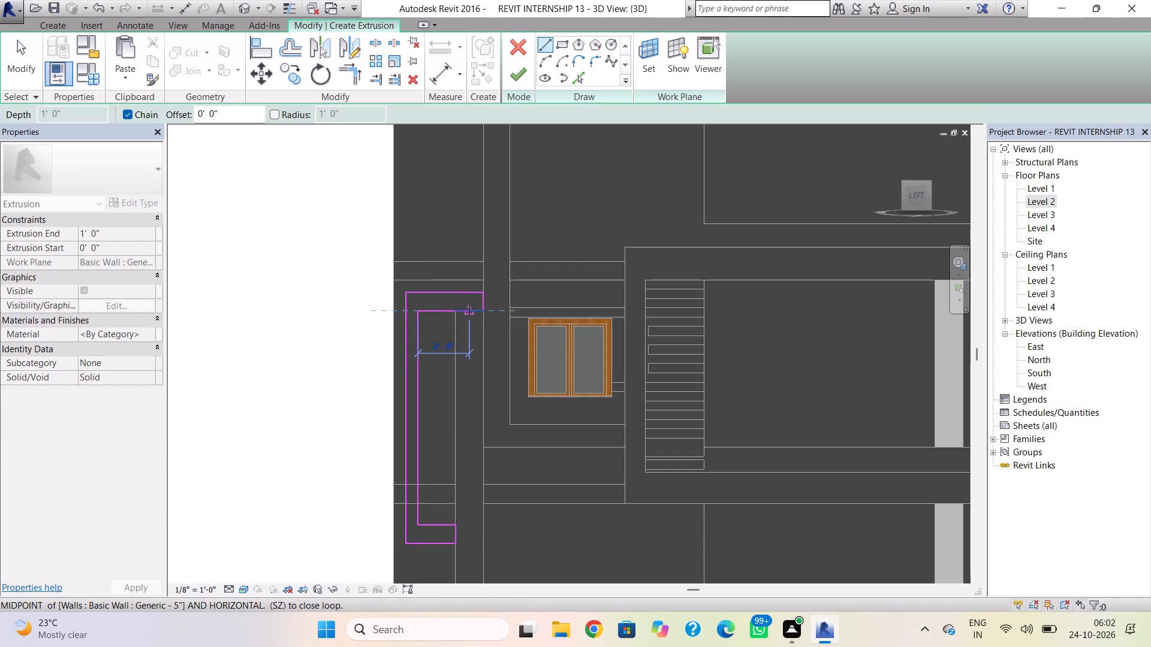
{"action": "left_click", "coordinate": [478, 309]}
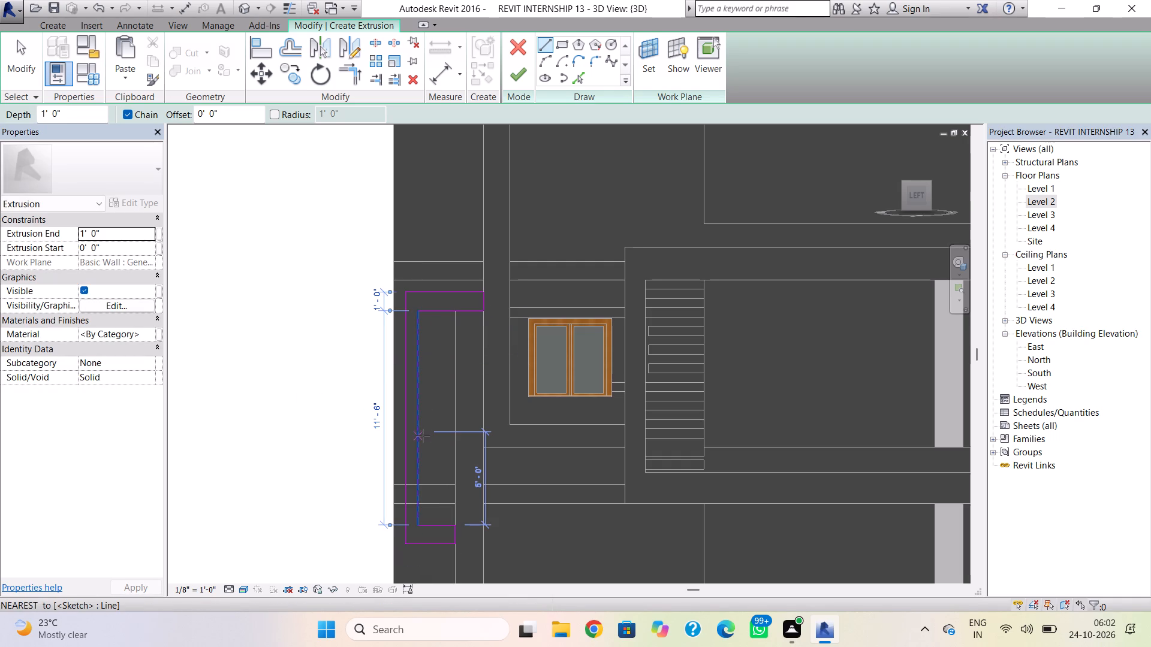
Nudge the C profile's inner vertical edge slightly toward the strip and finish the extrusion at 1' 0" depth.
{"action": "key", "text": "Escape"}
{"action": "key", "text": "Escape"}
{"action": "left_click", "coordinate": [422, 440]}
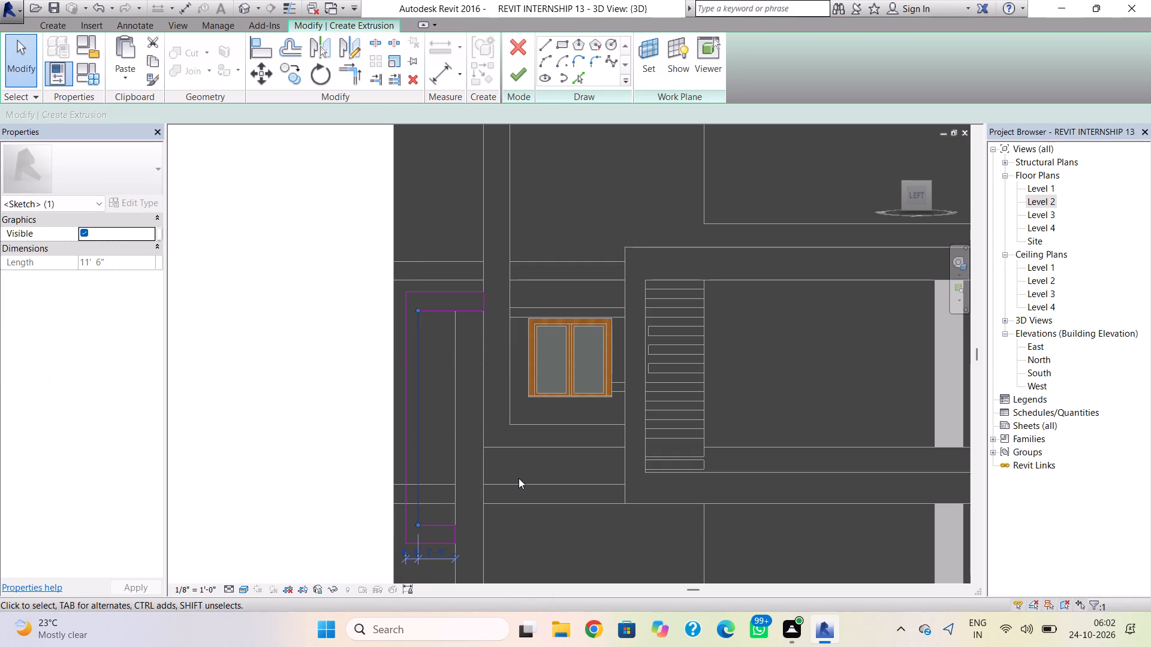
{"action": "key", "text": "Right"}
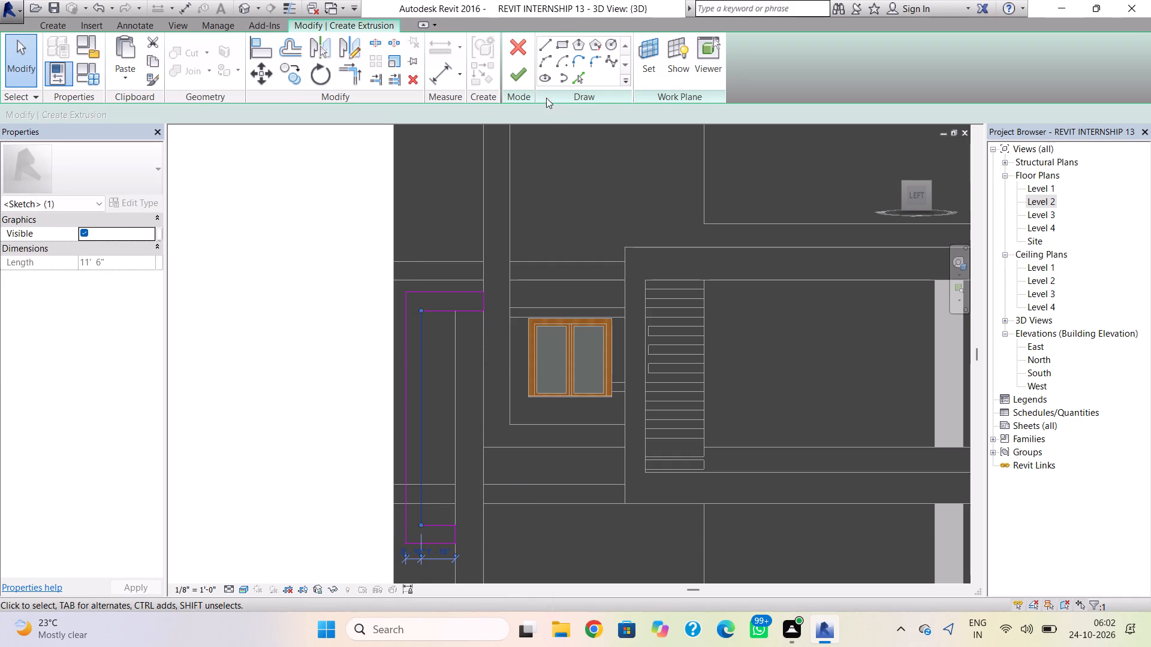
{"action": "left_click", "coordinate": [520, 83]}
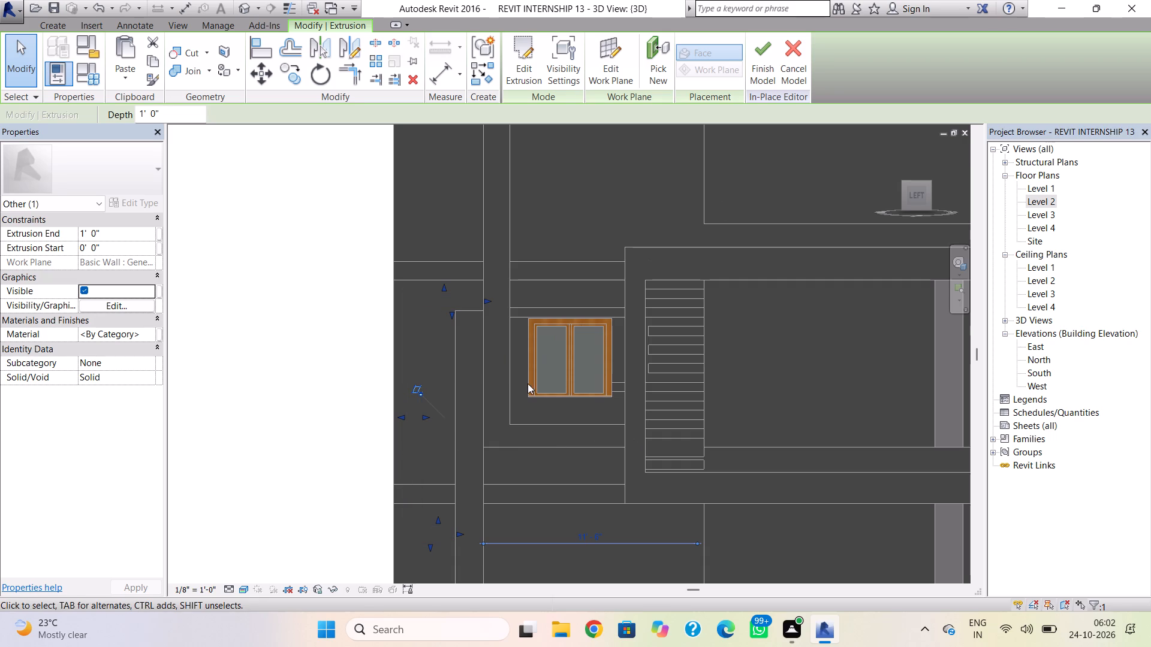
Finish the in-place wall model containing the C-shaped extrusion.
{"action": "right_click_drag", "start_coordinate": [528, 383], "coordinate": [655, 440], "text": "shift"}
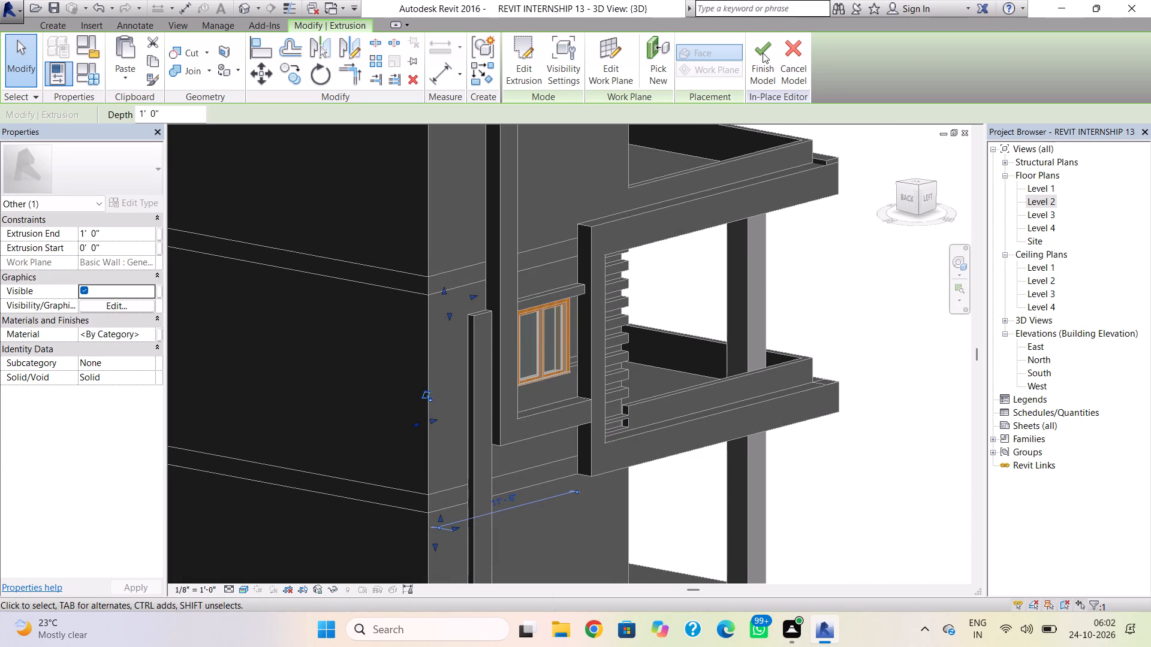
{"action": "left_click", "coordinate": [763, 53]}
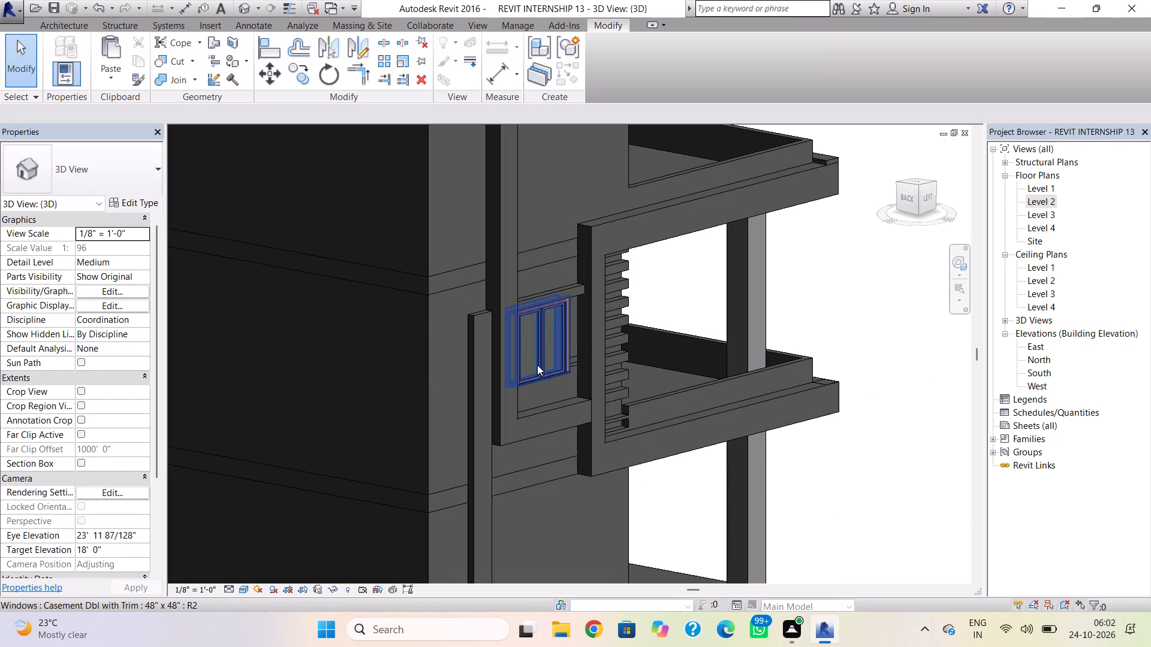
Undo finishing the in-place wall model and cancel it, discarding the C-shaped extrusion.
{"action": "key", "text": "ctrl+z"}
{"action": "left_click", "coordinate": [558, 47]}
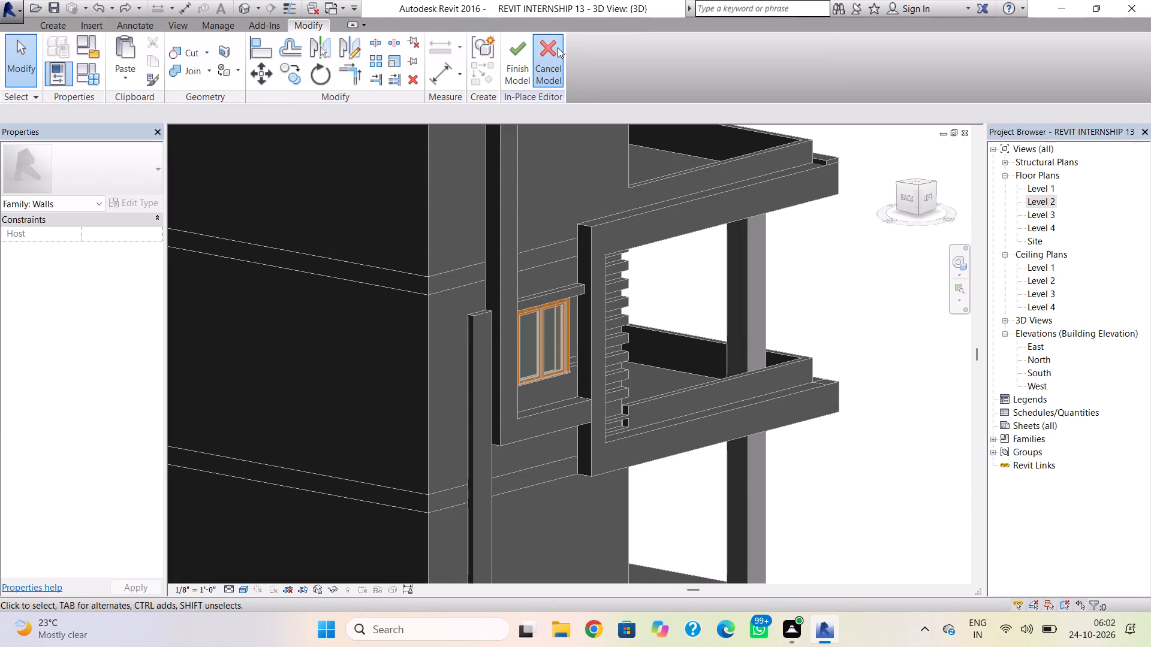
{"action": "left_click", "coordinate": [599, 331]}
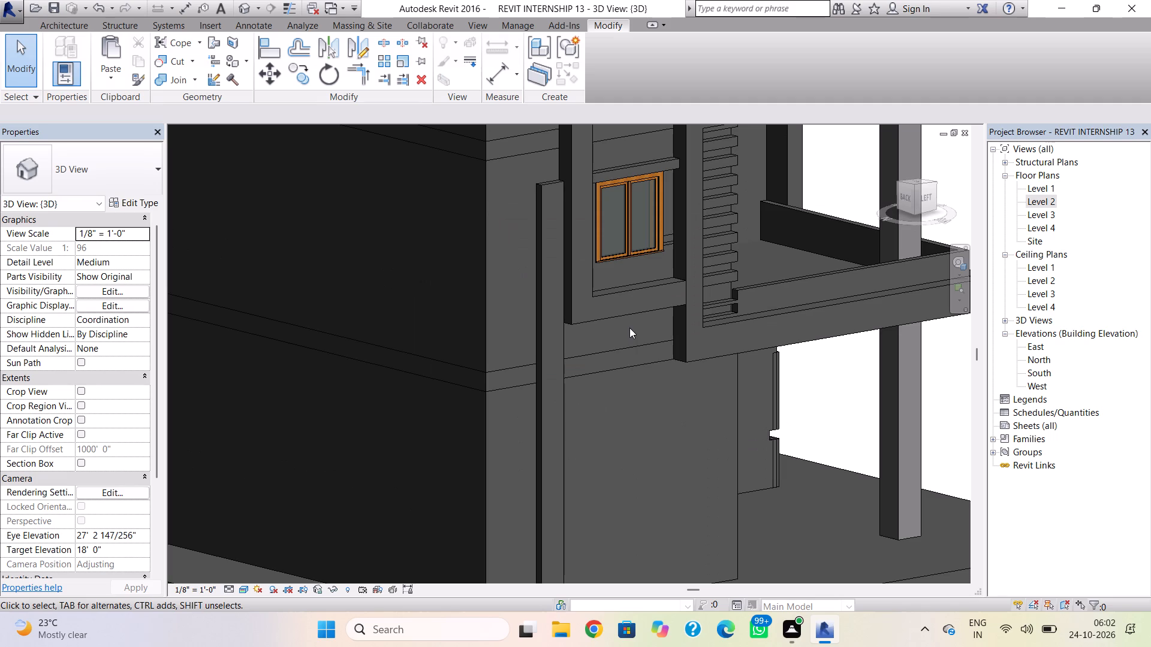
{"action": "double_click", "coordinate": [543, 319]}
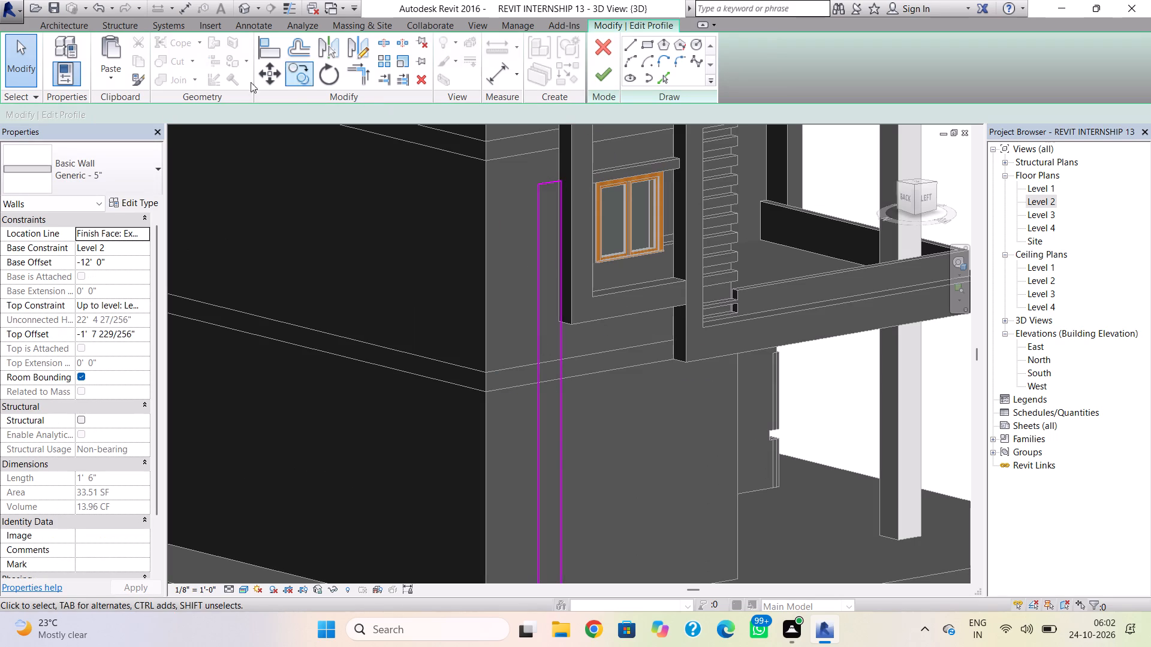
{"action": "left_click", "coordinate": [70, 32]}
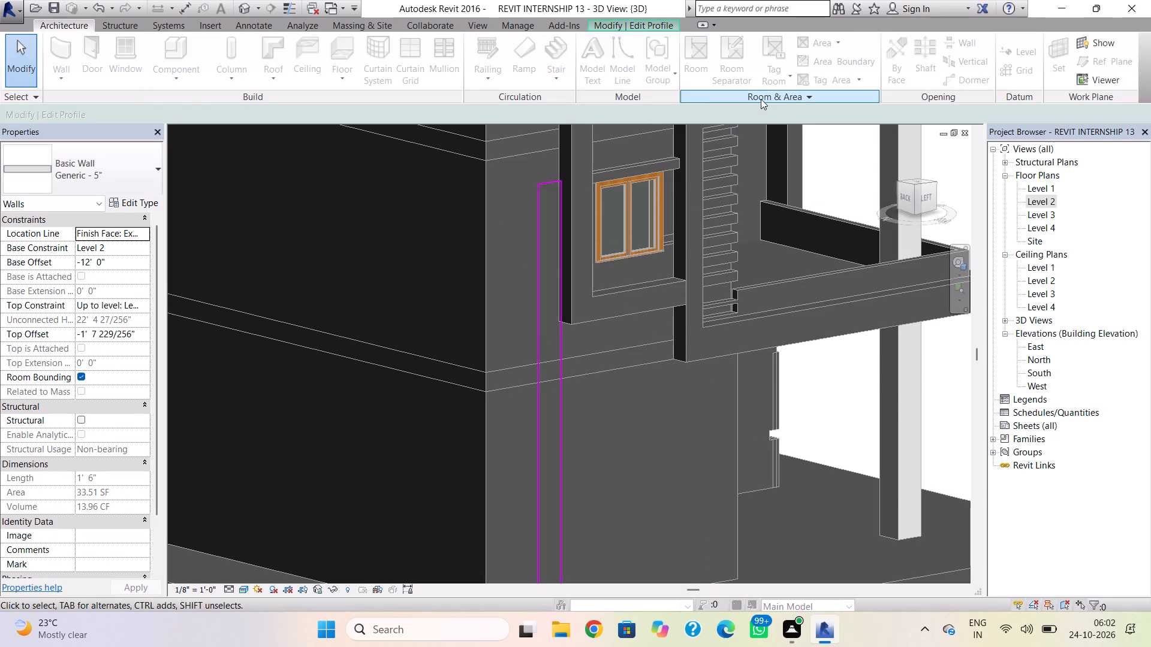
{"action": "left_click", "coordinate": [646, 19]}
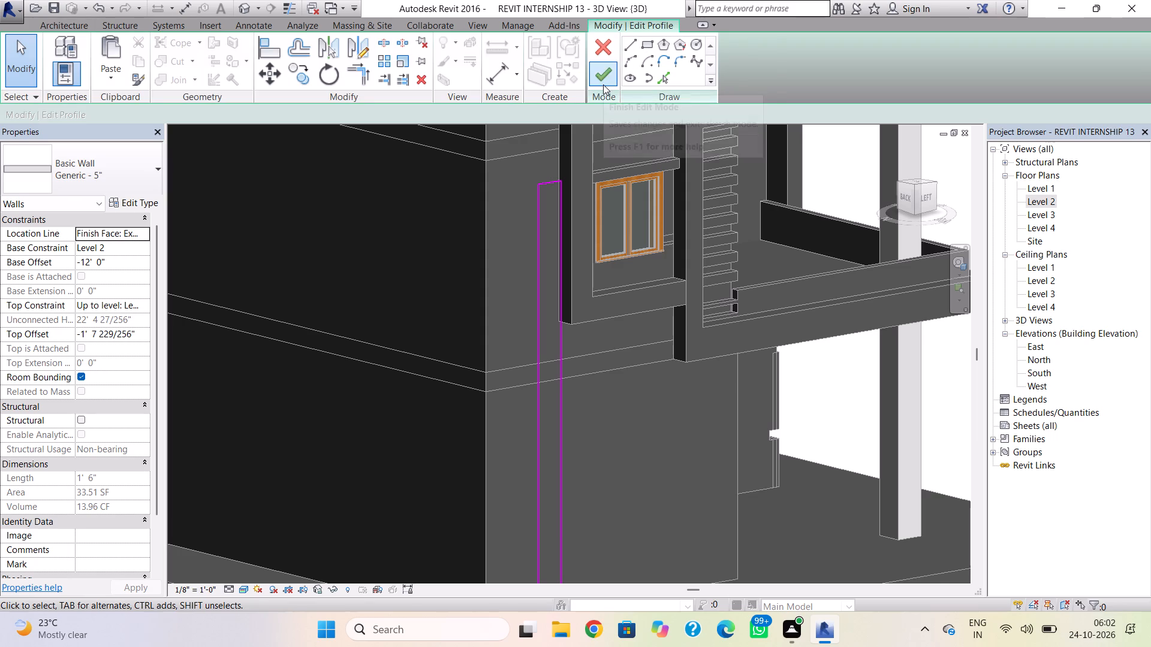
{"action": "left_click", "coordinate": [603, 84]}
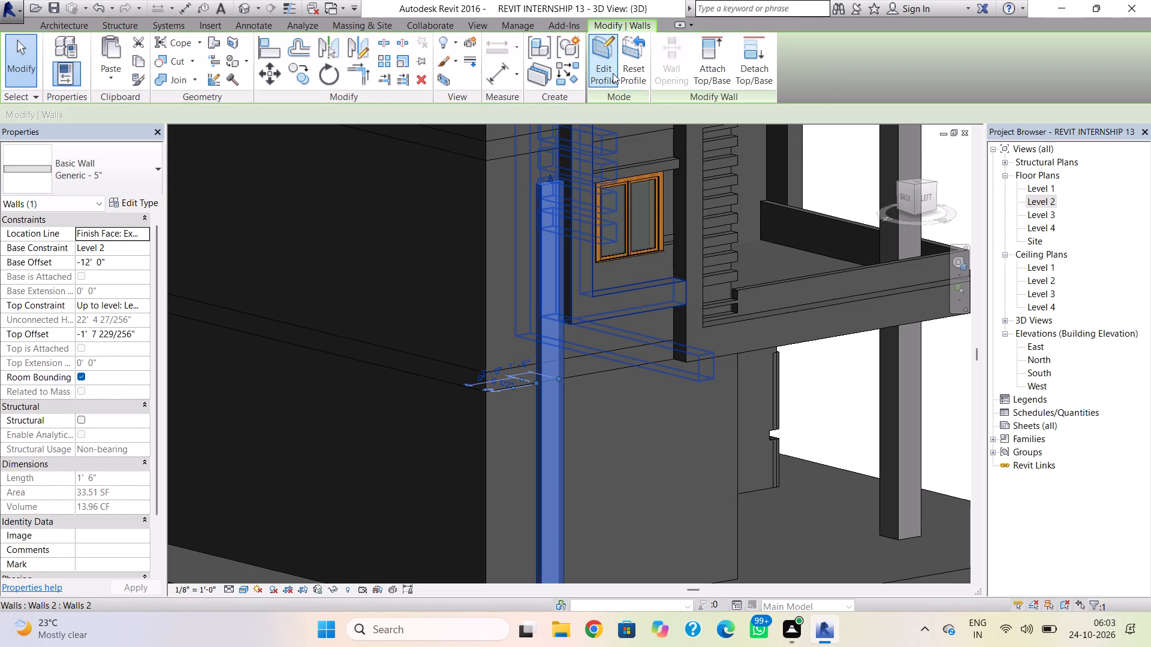
Edit the narrow Generic - 5" strip wall's profile, sketching a C-shape's outer outline about 17' 4" tall, ending 6' 0" above the strip's base.
{"action": "left_click", "coordinate": [613, 73]}
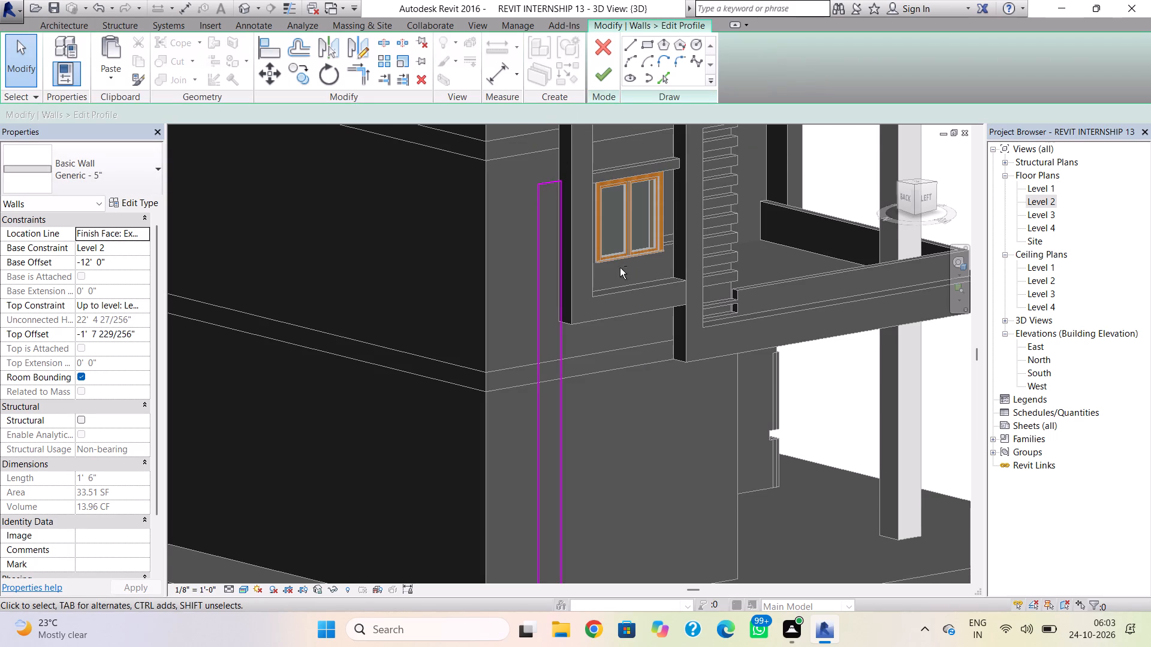
{"action": "right_click_drag", "start_coordinate": [617, 264], "coordinate": [541, 245], "text": "shift"}
{"action": "scroll", "coordinate": [541, 247], "scroll_direction": "down", "scroll_amount": 4}
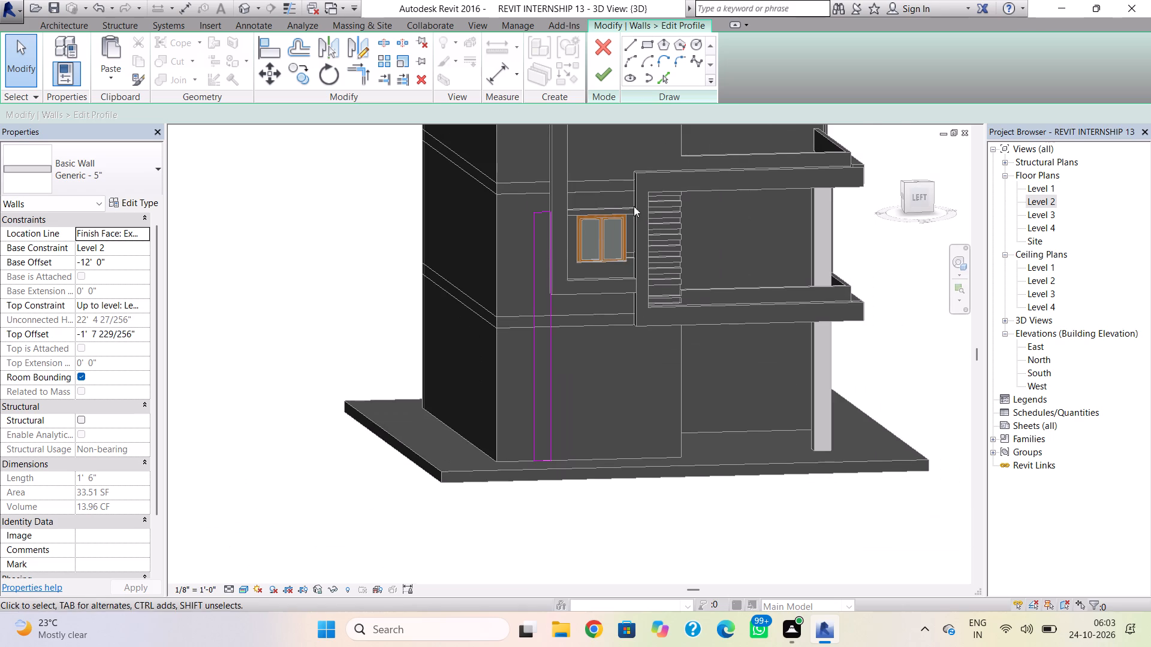
{"action": "left_click", "coordinate": [925, 195]}
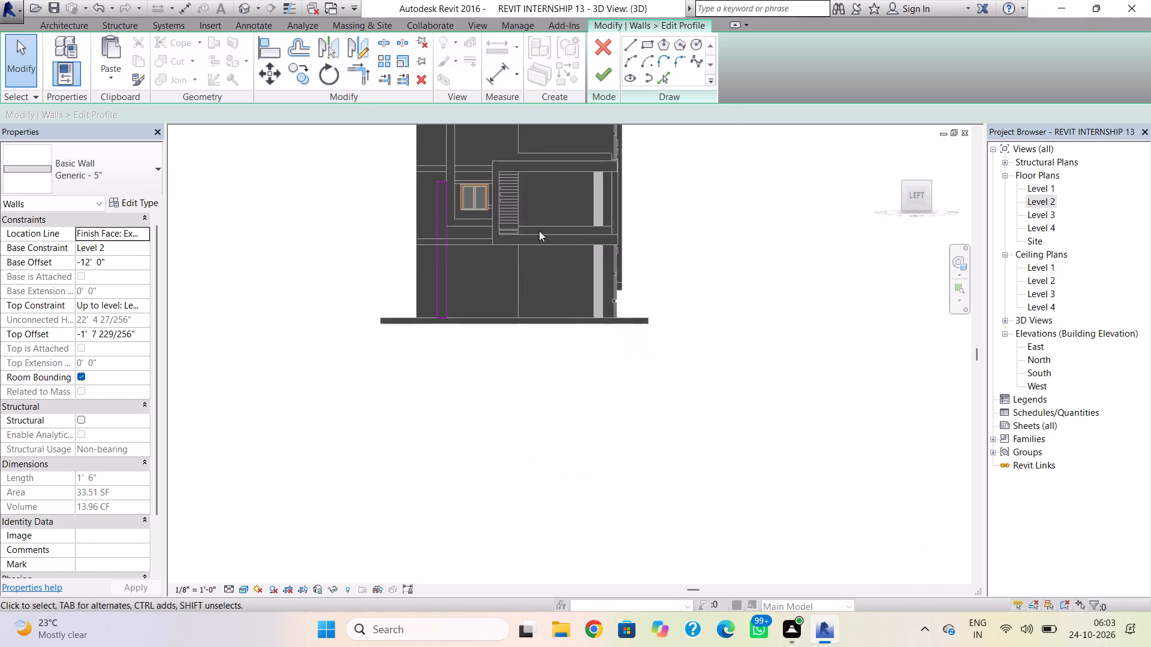
{"action": "scroll", "coordinate": [517, 235], "scroll_direction": "up", "scroll_amount": 6}
{"action": "left_click", "coordinate": [626, 46]}
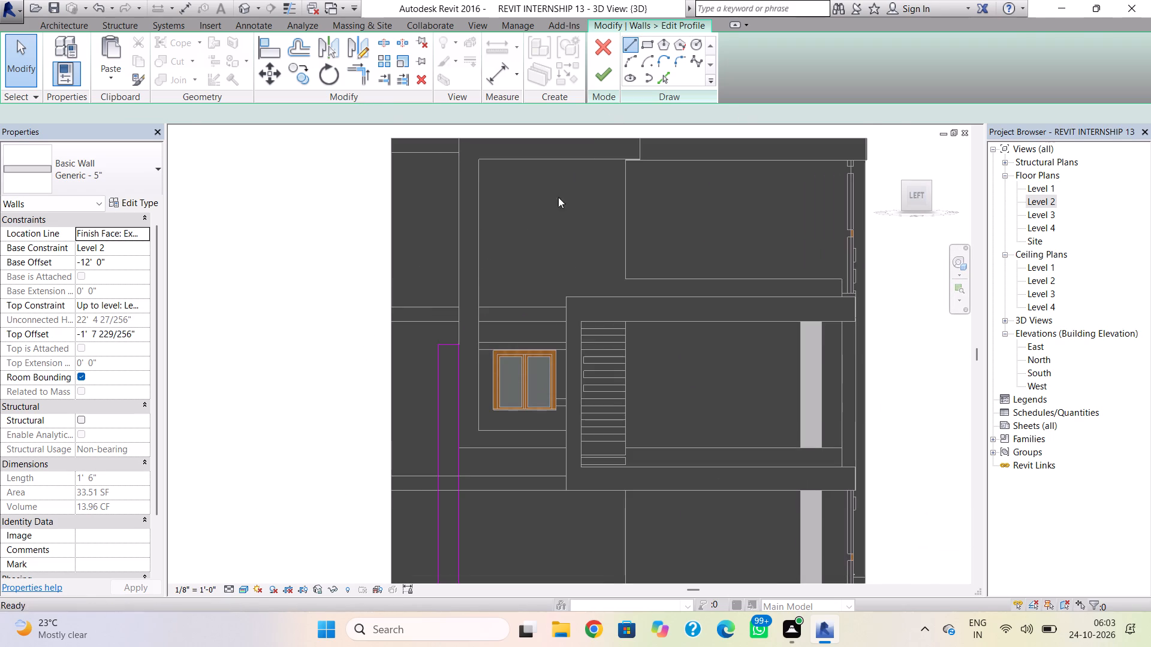
{"action": "left_click", "coordinate": [460, 343]}
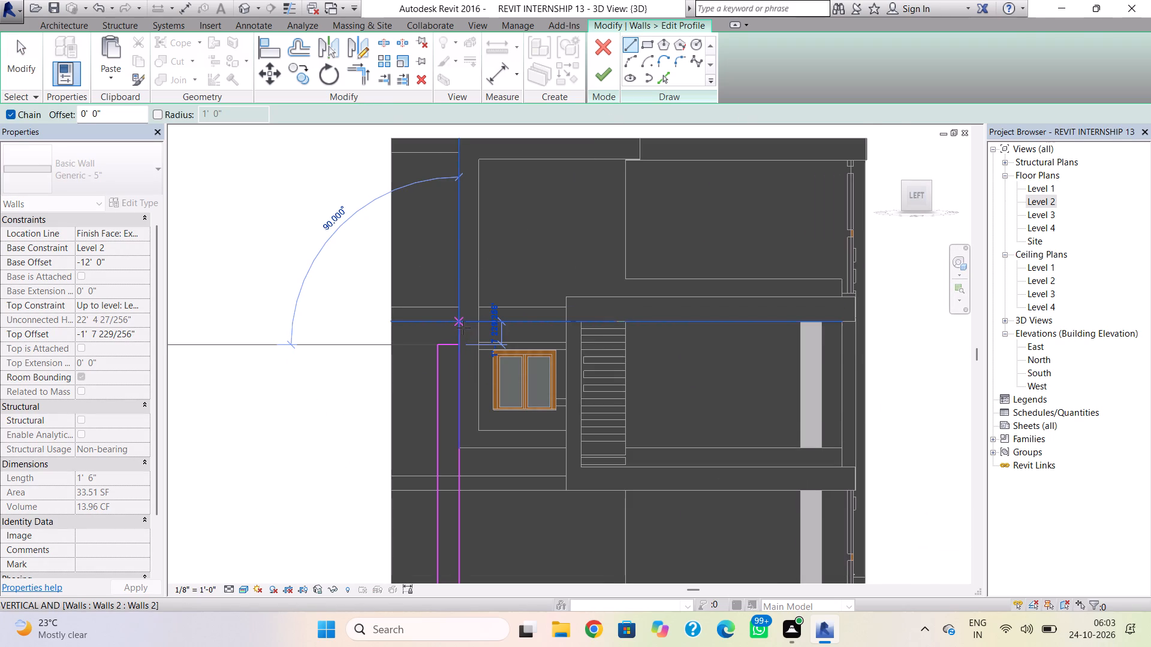
{"action": "left_click", "coordinate": [461, 331]}
{"action": "left_click", "coordinate": [403, 335]}
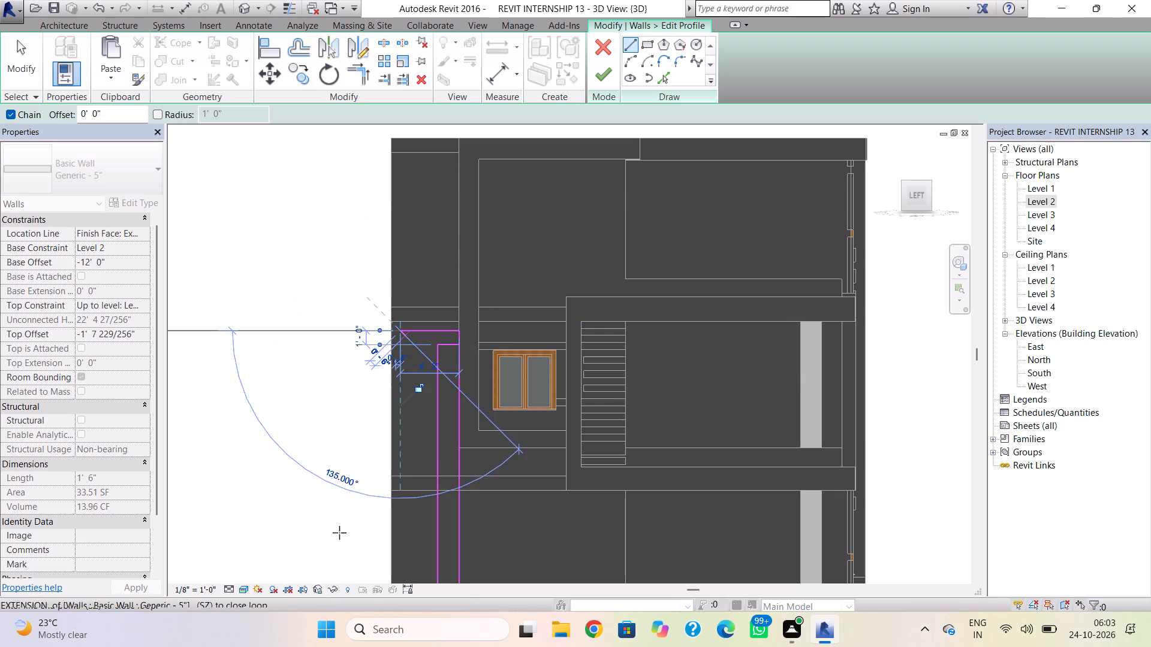
{"action": "middle_click_drag", "start_coordinate": [405, 563], "coordinate": [400, 367]}
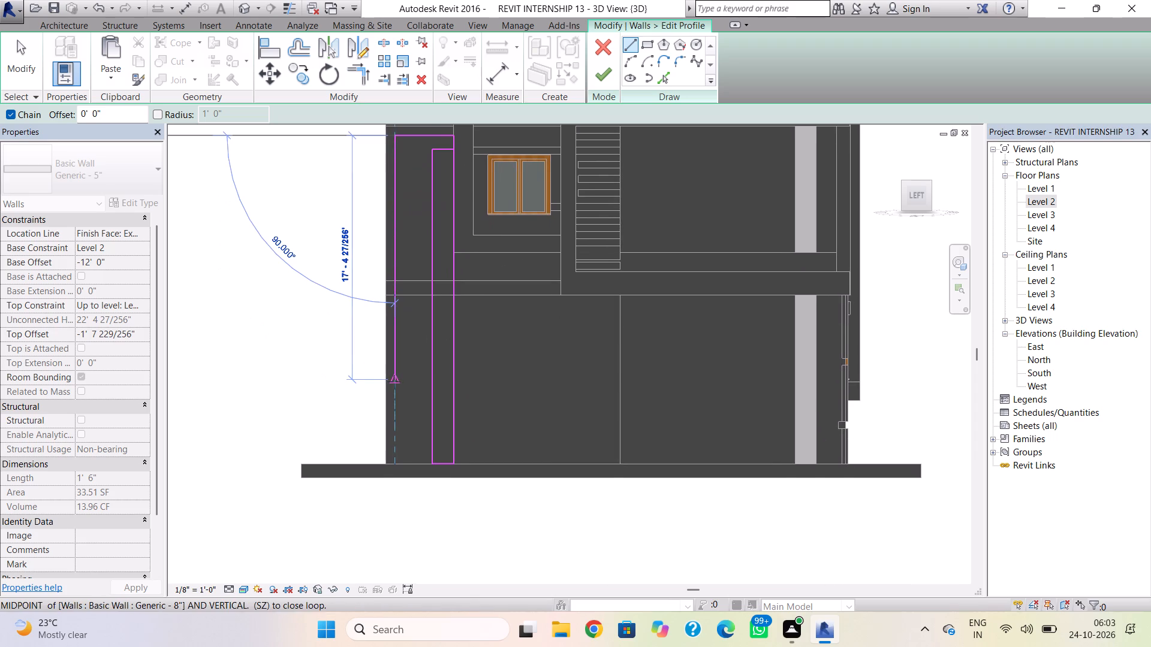
{"action": "left_click", "coordinate": [394, 382]}
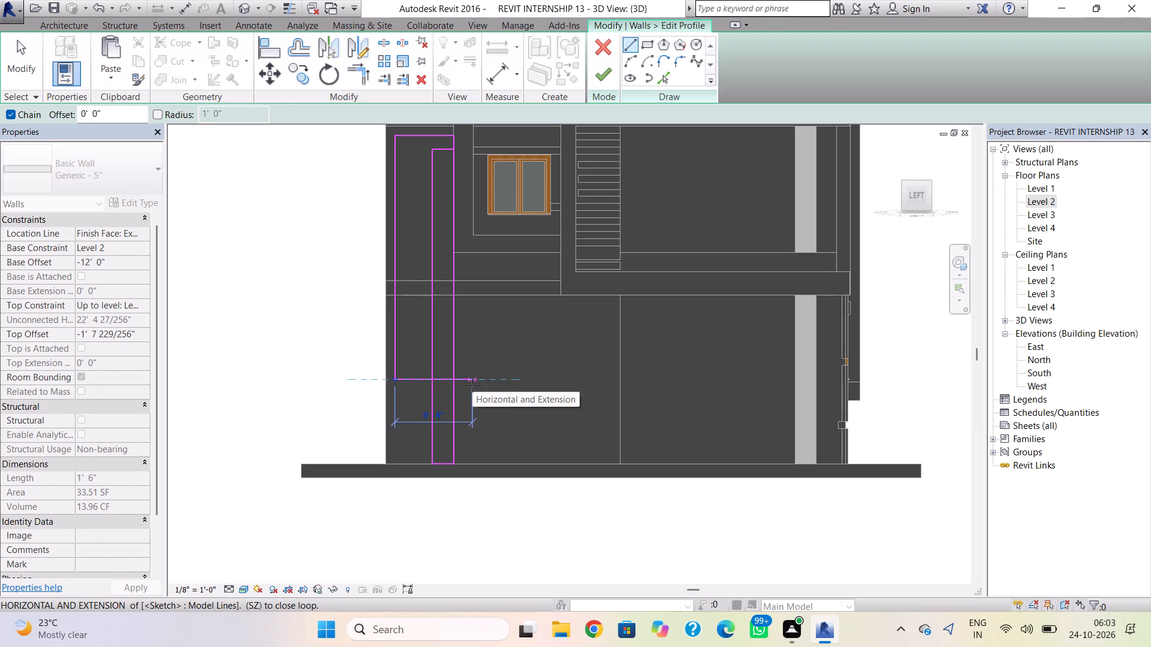
{"action": "left_click", "coordinate": [427, 382]}
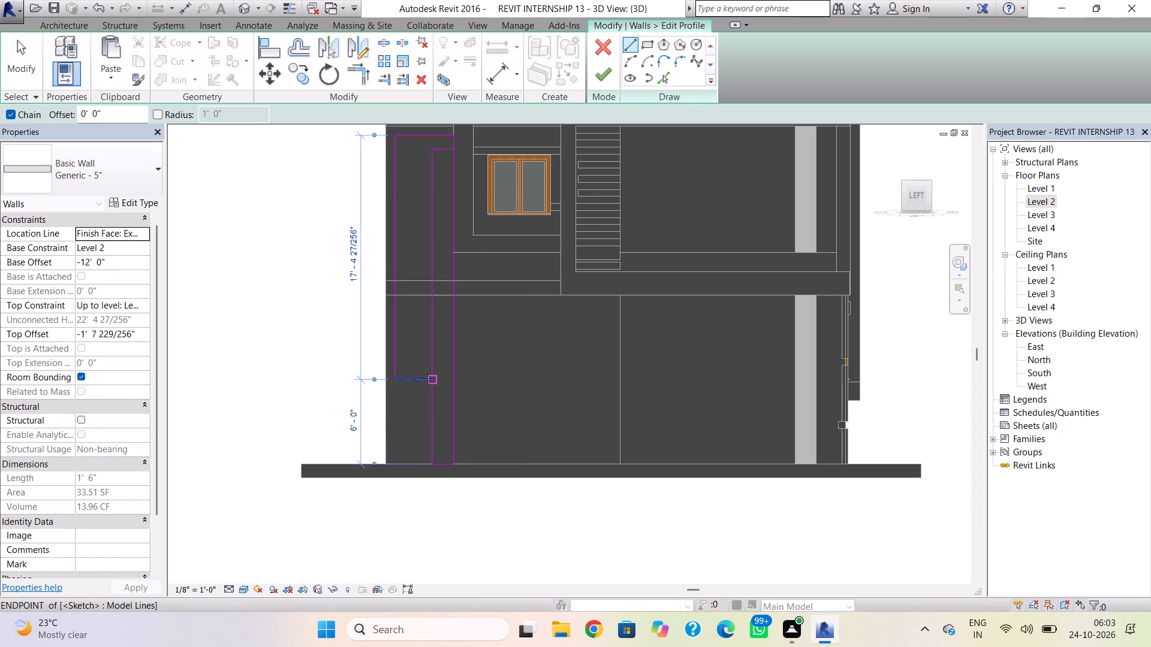
Sketch the C-shape's inner outline about 15' 4" tall, starting 1' 0" below the outer top edge and running across to the strip.
{"action": "left_click", "coordinate": [429, 364]}
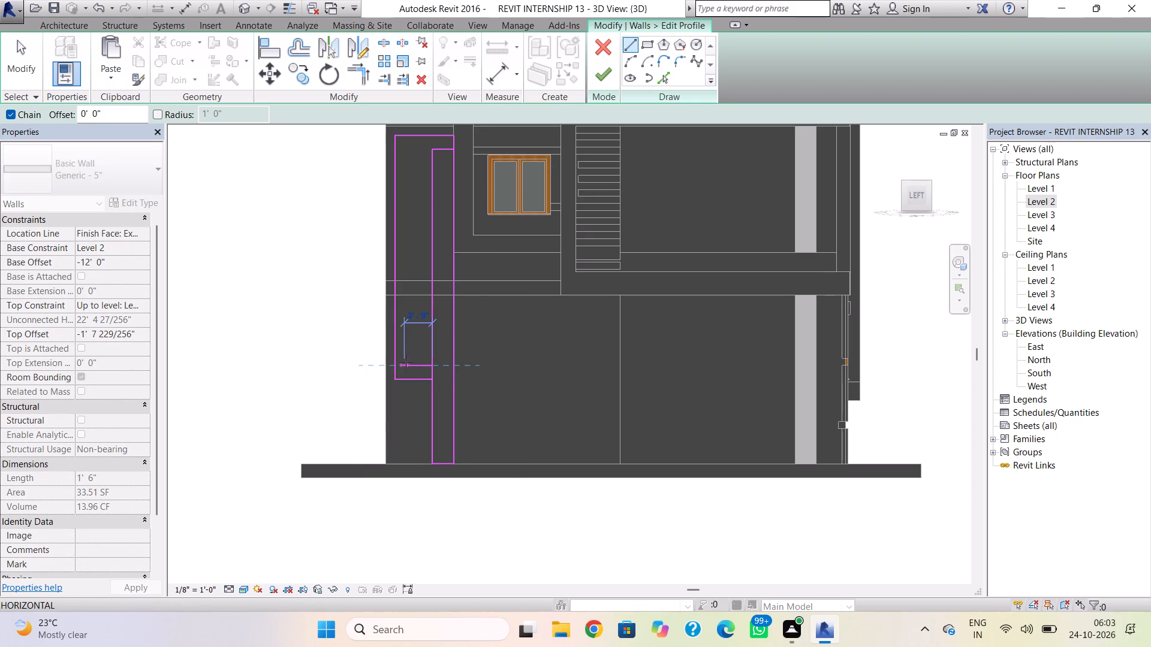
{"action": "left_click", "coordinate": [406, 362]}
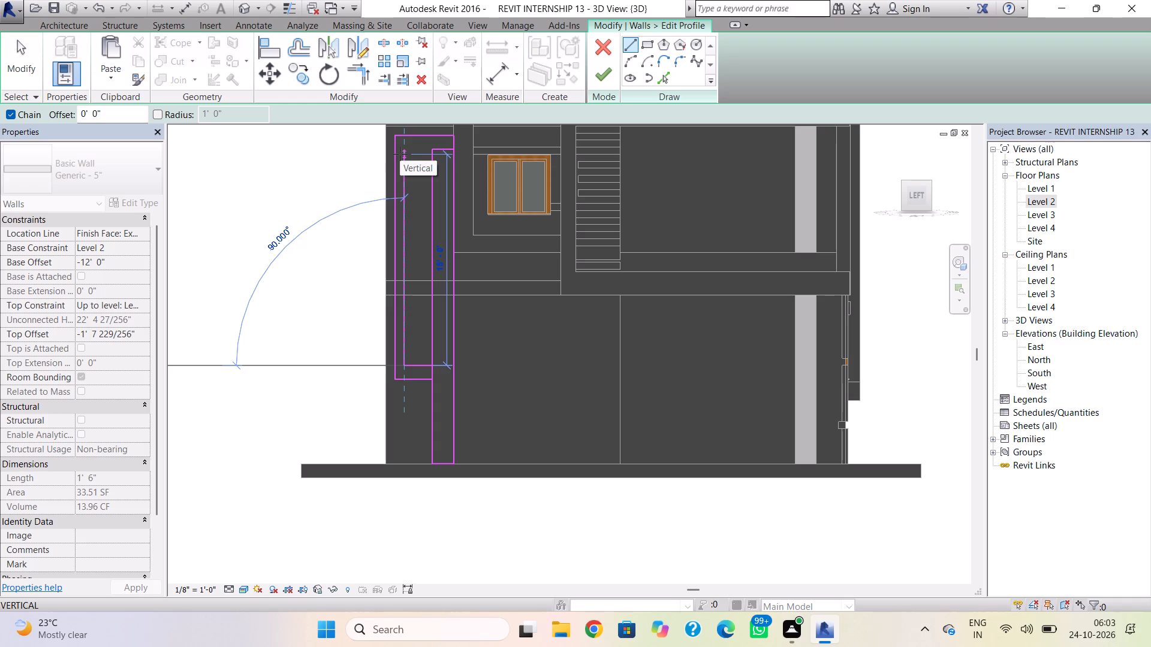
{"action": "left_click", "coordinate": [402, 152]}
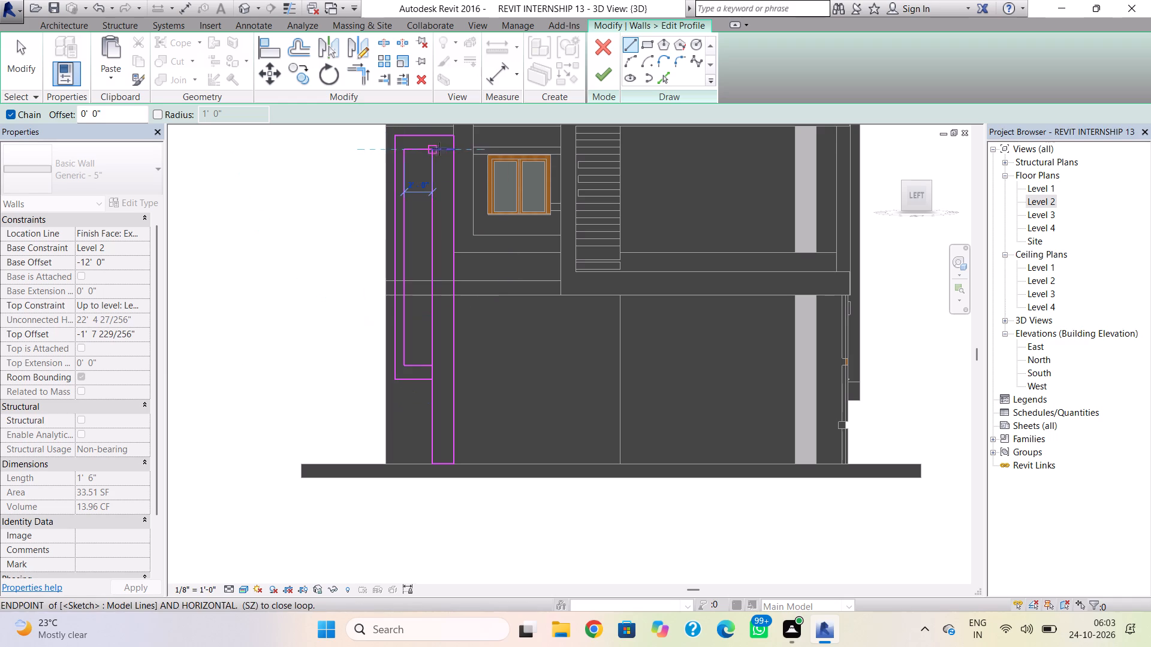
{"action": "left_click", "coordinate": [450, 149]}
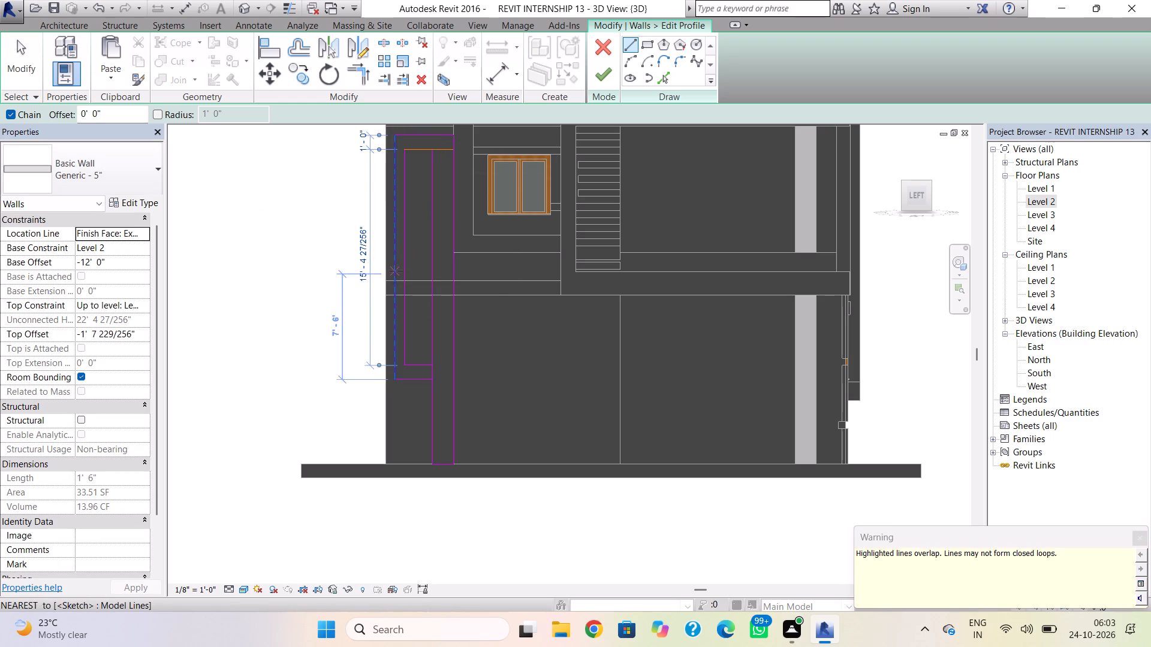
{"action": "key", "text": "Escape"}
{"action": "key", "text": "Escape"}
Delete the overlapping top line of the C-shape's inner outline.
{"action": "left_click", "coordinate": [426, 146]}
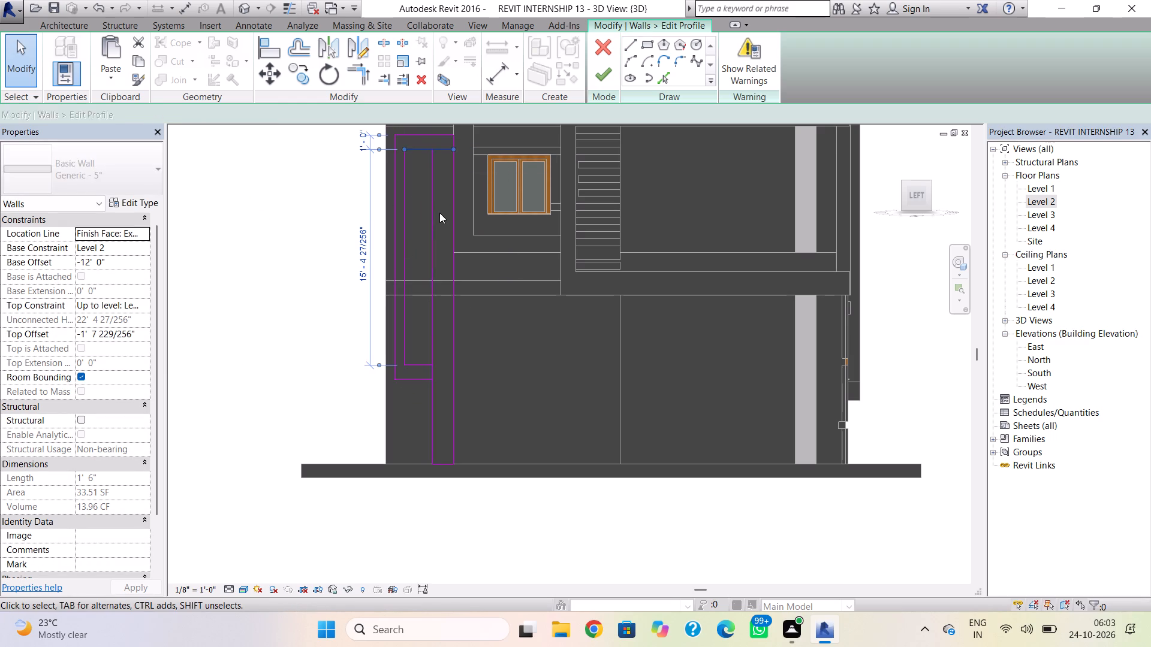
{"action": "key", "text": "Delete"}
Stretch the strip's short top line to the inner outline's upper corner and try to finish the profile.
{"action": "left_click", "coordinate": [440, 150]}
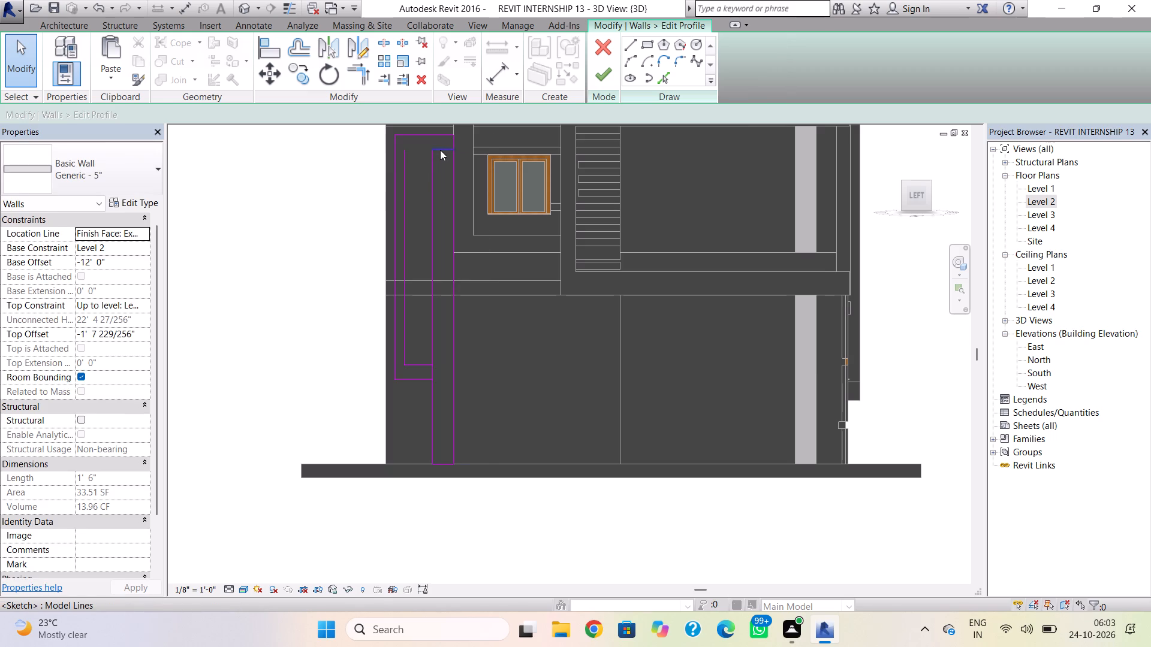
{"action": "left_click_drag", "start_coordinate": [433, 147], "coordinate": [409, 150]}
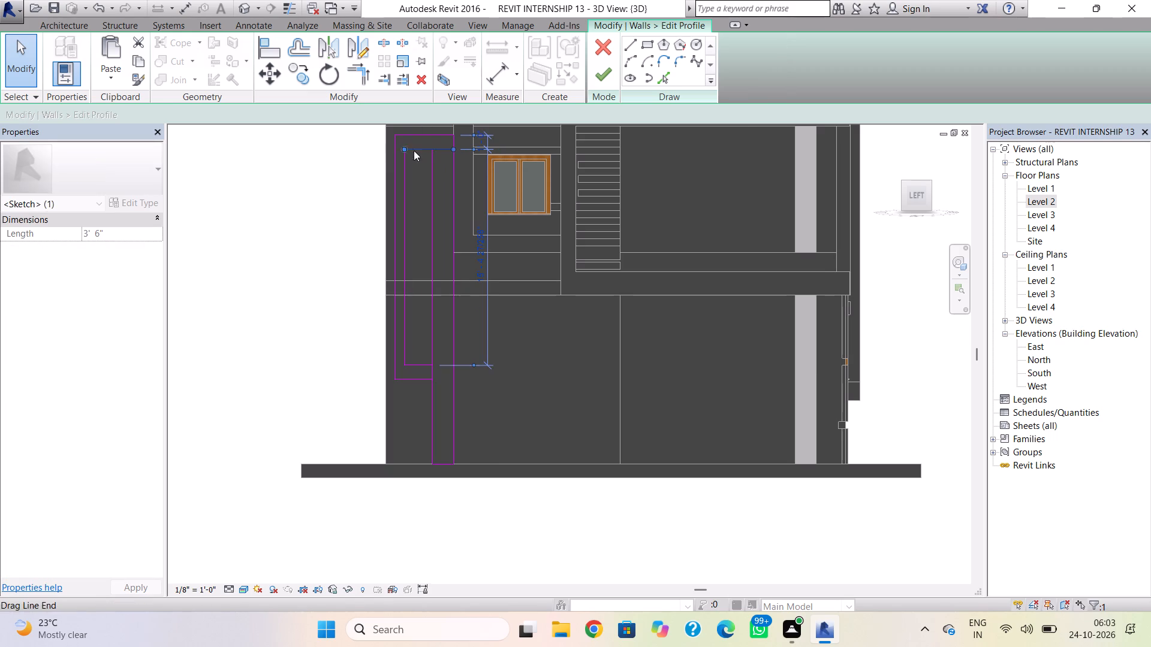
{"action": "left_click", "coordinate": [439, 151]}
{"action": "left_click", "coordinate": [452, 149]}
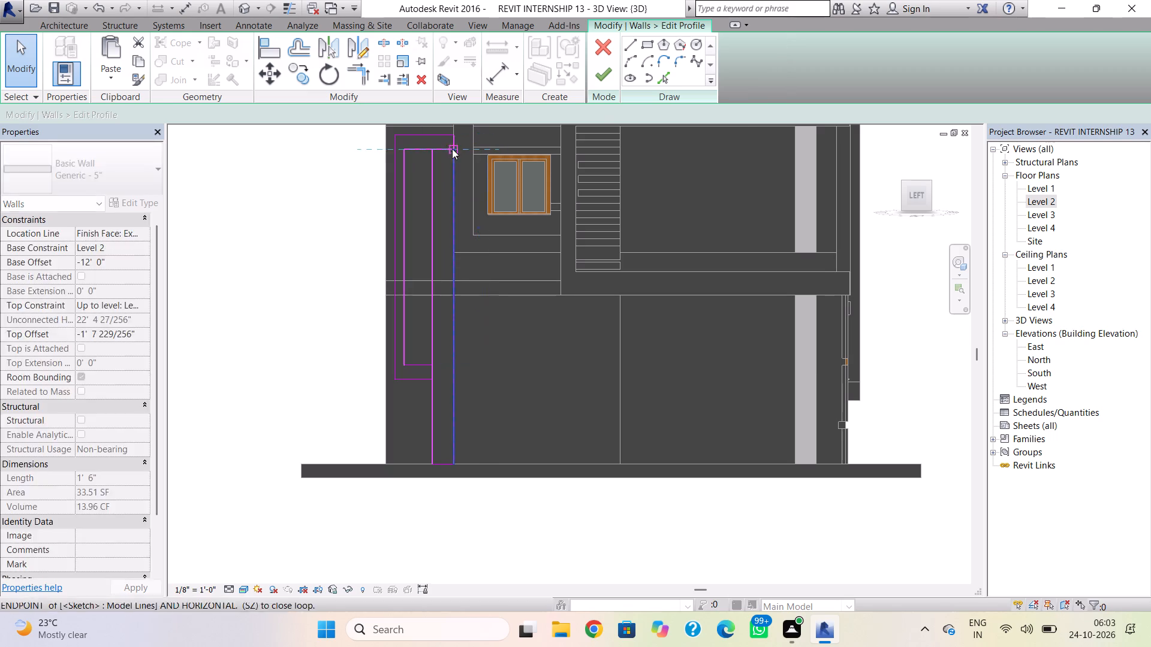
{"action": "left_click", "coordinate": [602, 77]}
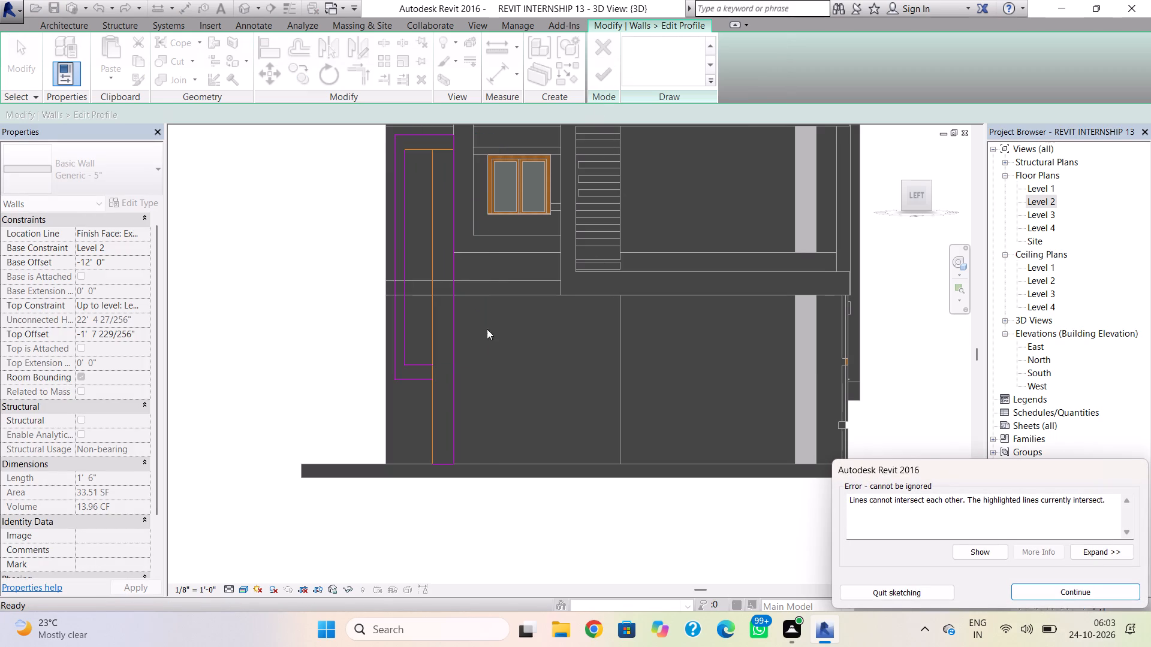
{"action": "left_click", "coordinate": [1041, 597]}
Replace the stretched top line with one from the inner outline's upper corner to the strip's near edge, and try finishing the profile.
{"action": "scroll", "coordinate": [441, 155], "scroll_direction": "up", "scroll_amount": 2}
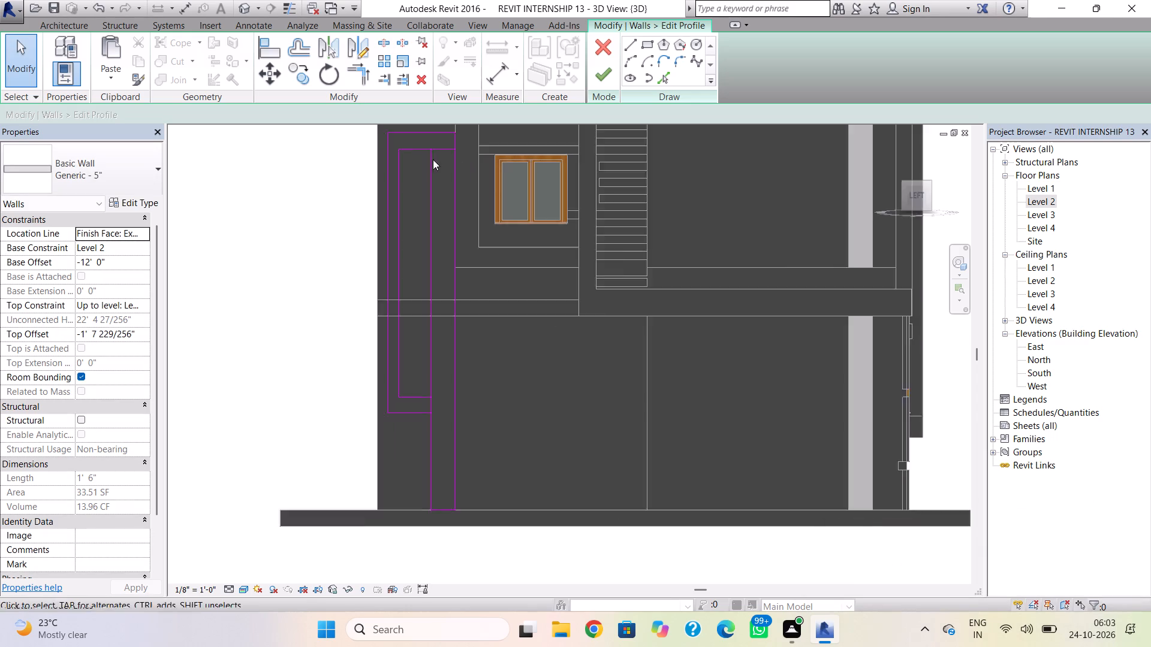
{"action": "scroll", "coordinate": [433, 159], "scroll_direction": "up", "scroll_amount": 1}
{"action": "middle_click_drag", "start_coordinate": [415, 194], "coordinate": [454, 317]}
{"action": "left_click", "coordinate": [478, 268]}
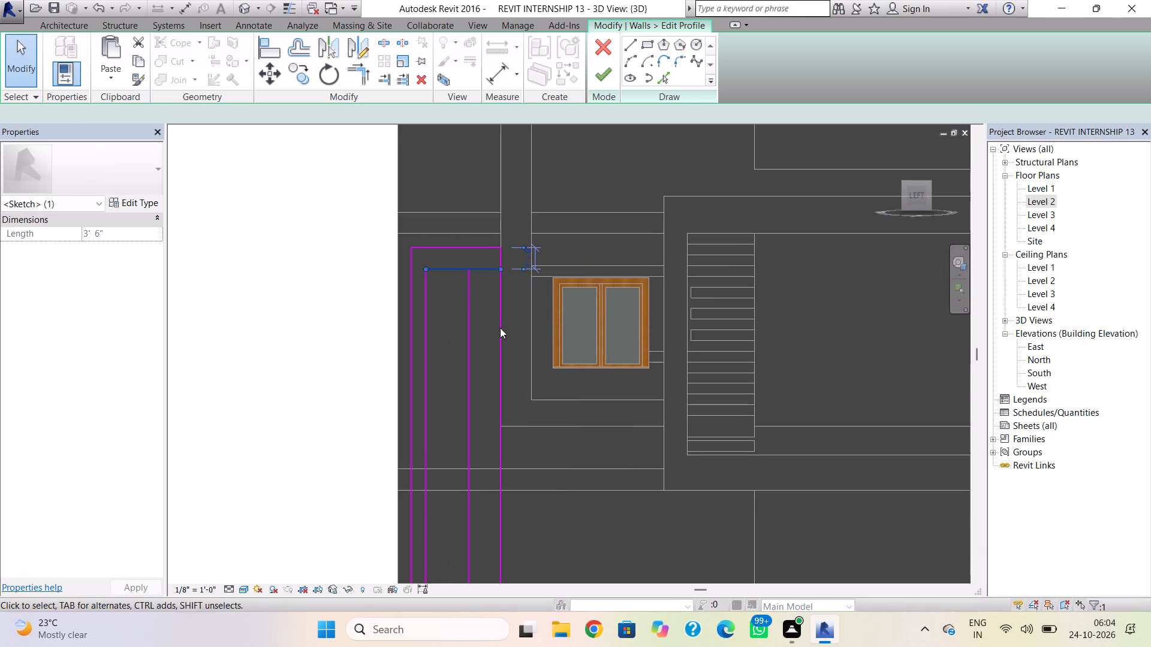
{"action": "key", "text": "Delete"}
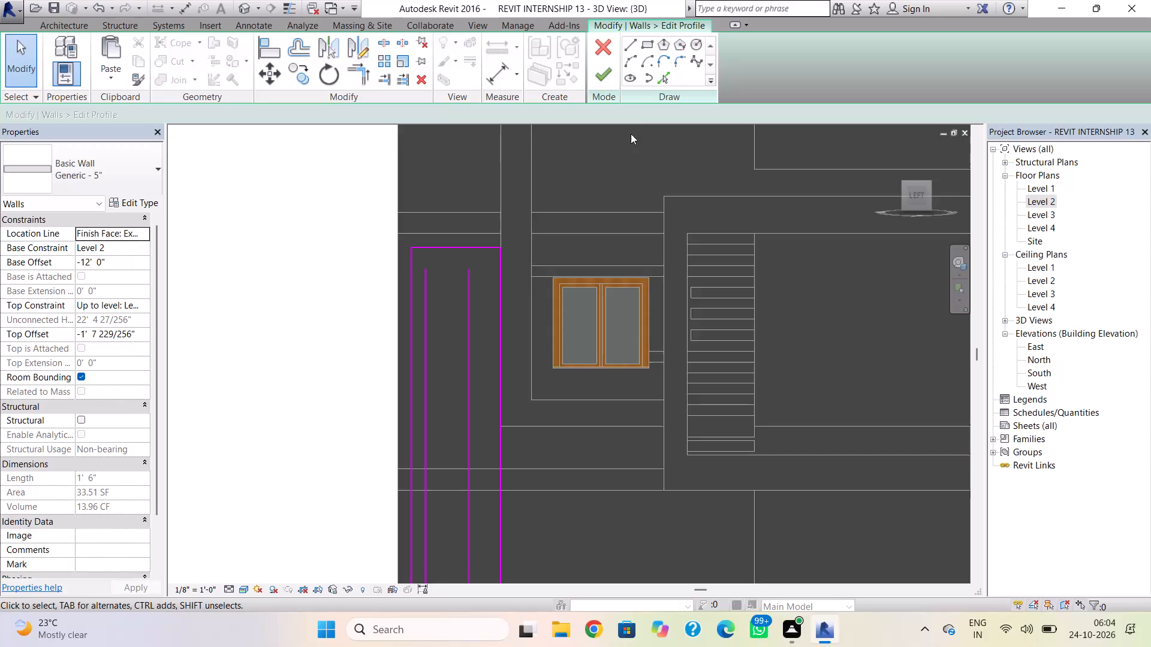
{"action": "left_click", "coordinate": [634, 38]}
{"action": "scroll", "coordinate": [420, 431], "scroll_direction": "down", "scroll_amount": 2}
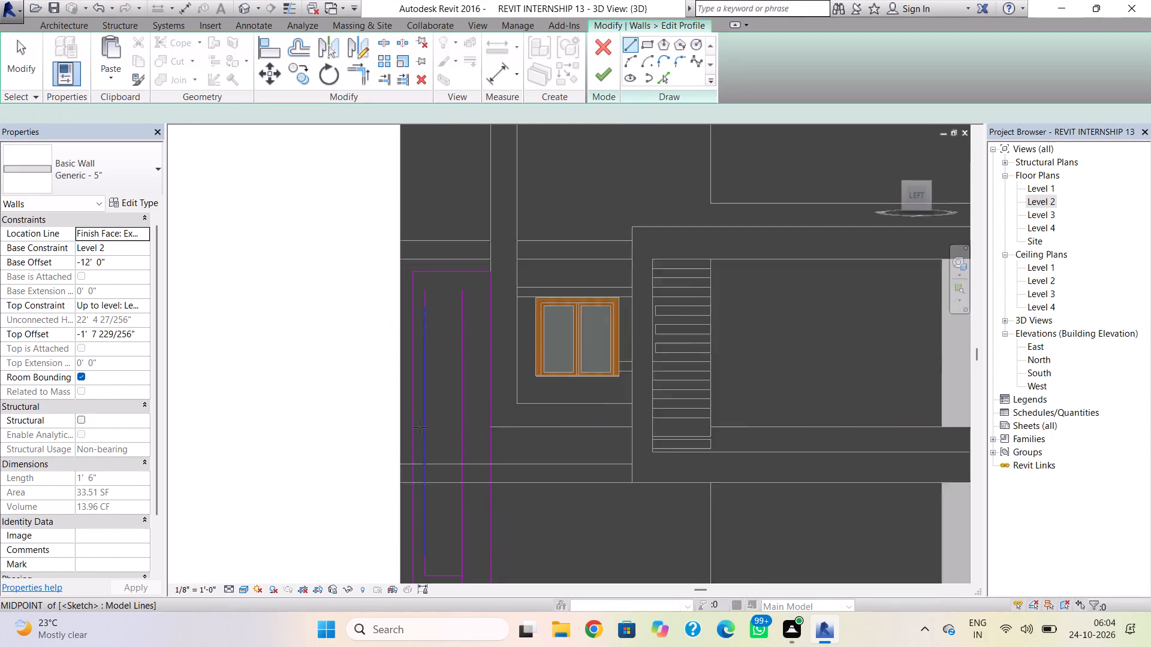
{"action": "scroll", "coordinate": [420, 427], "scroll_direction": "down", "scroll_amount": 2}
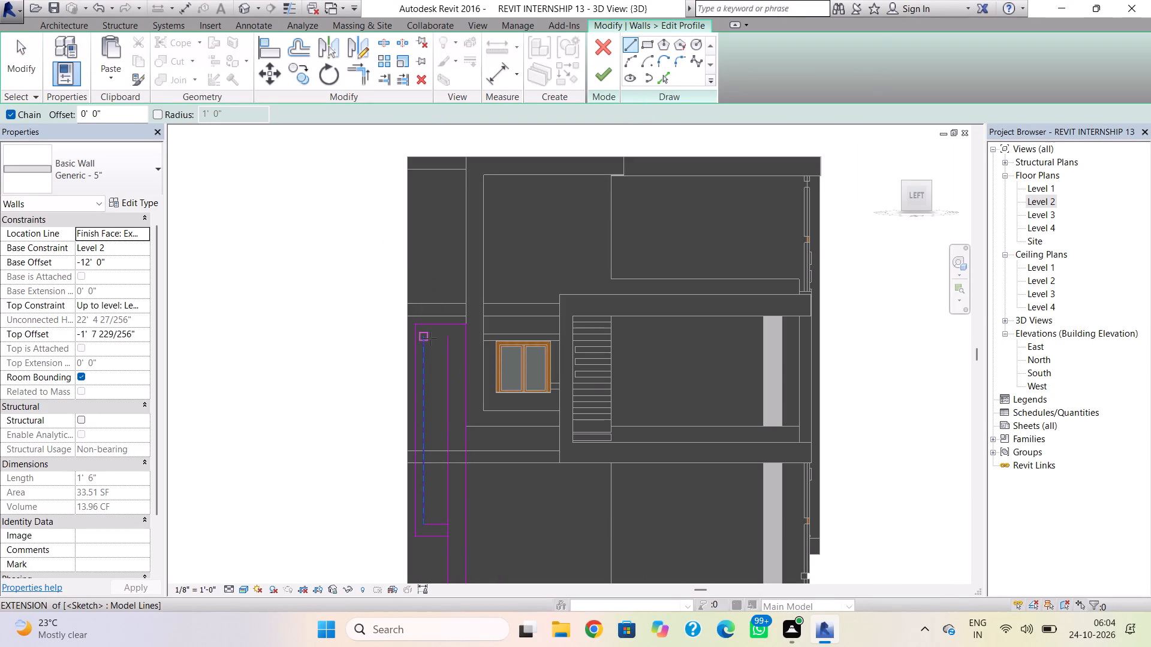
{"action": "left_click", "coordinate": [427, 336]}
{"action": "left_click", "coordinate": [443, 335]}
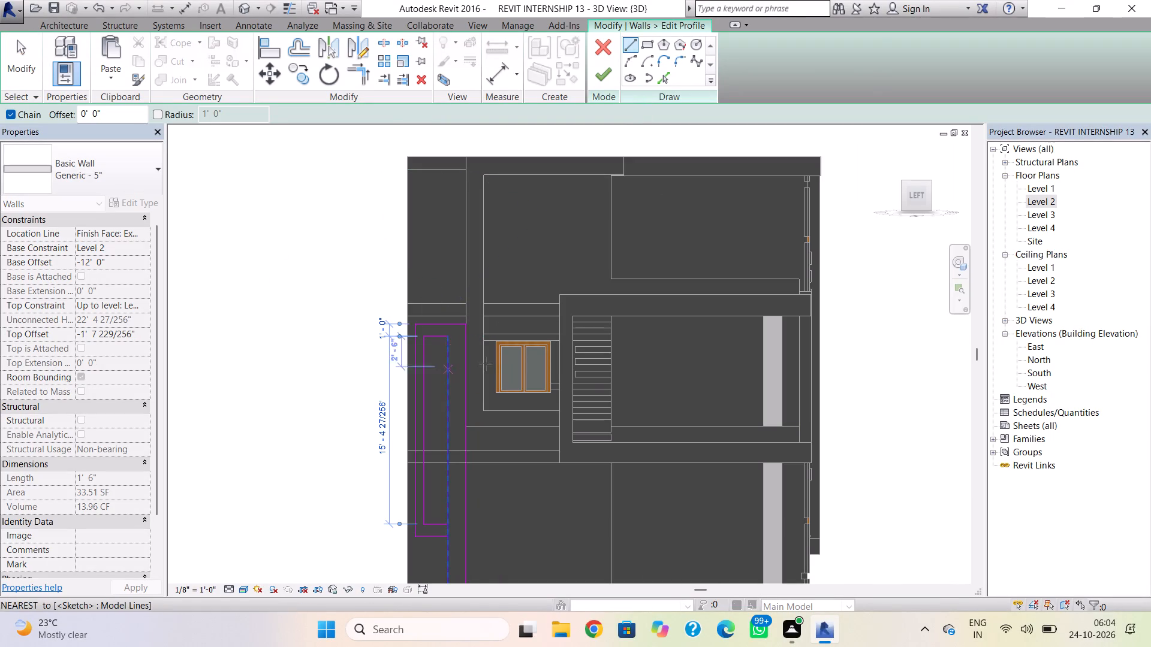
{"action": "left_click", "coordinate": [596, 80]}
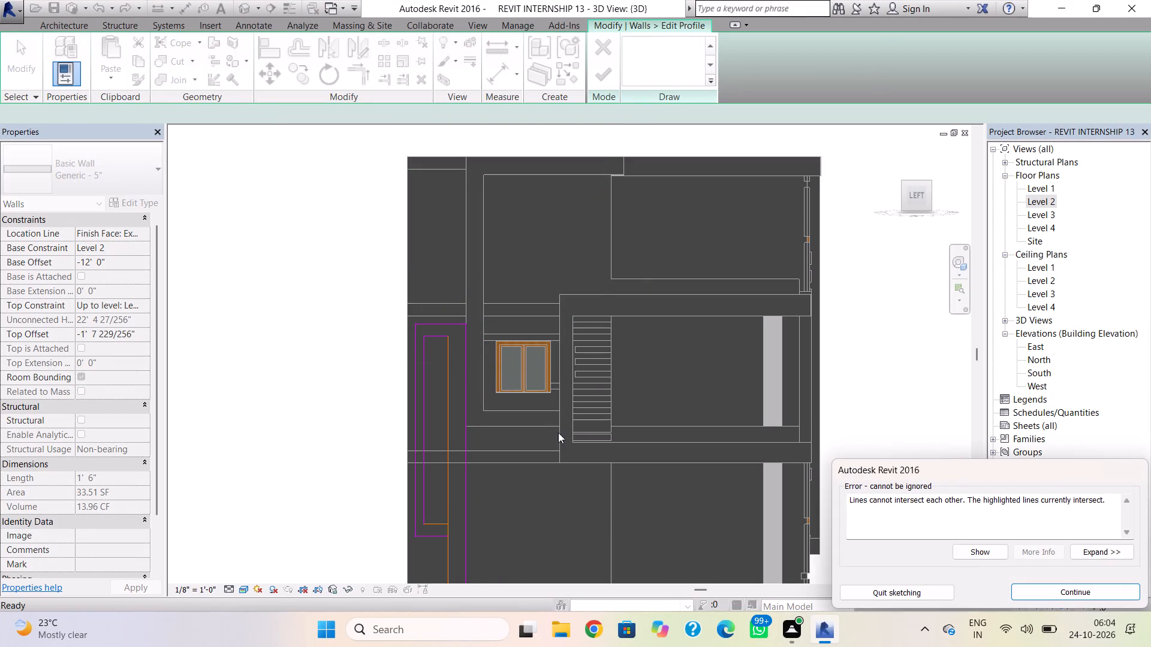
{"action": "left_click", "coordinate": [1026, 588]}
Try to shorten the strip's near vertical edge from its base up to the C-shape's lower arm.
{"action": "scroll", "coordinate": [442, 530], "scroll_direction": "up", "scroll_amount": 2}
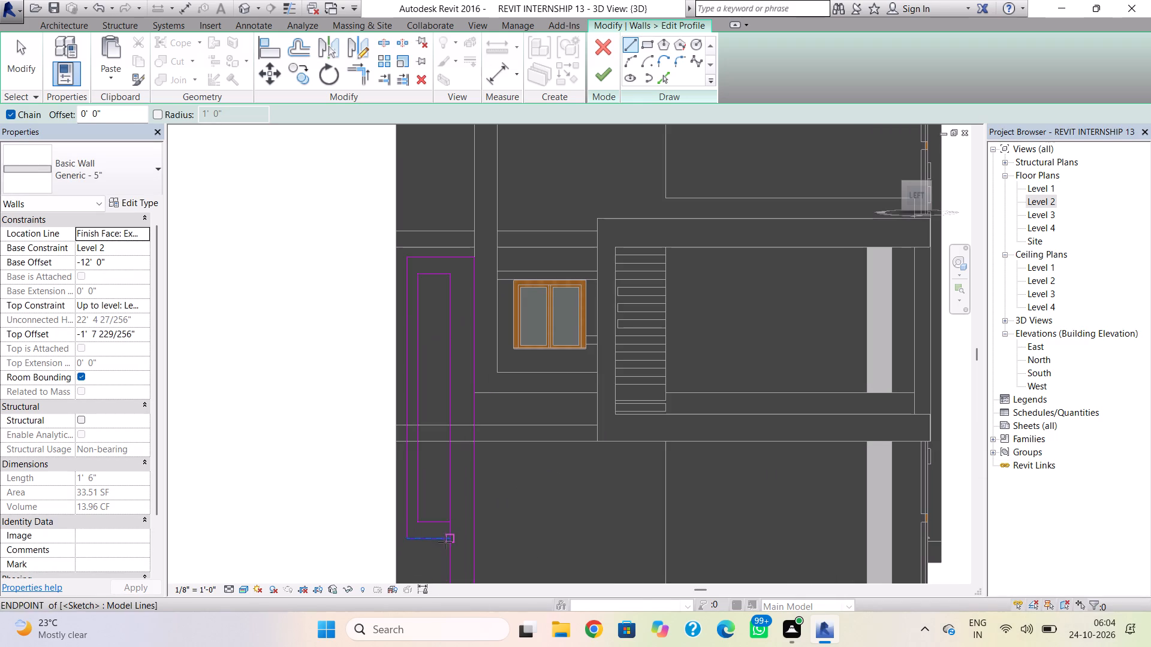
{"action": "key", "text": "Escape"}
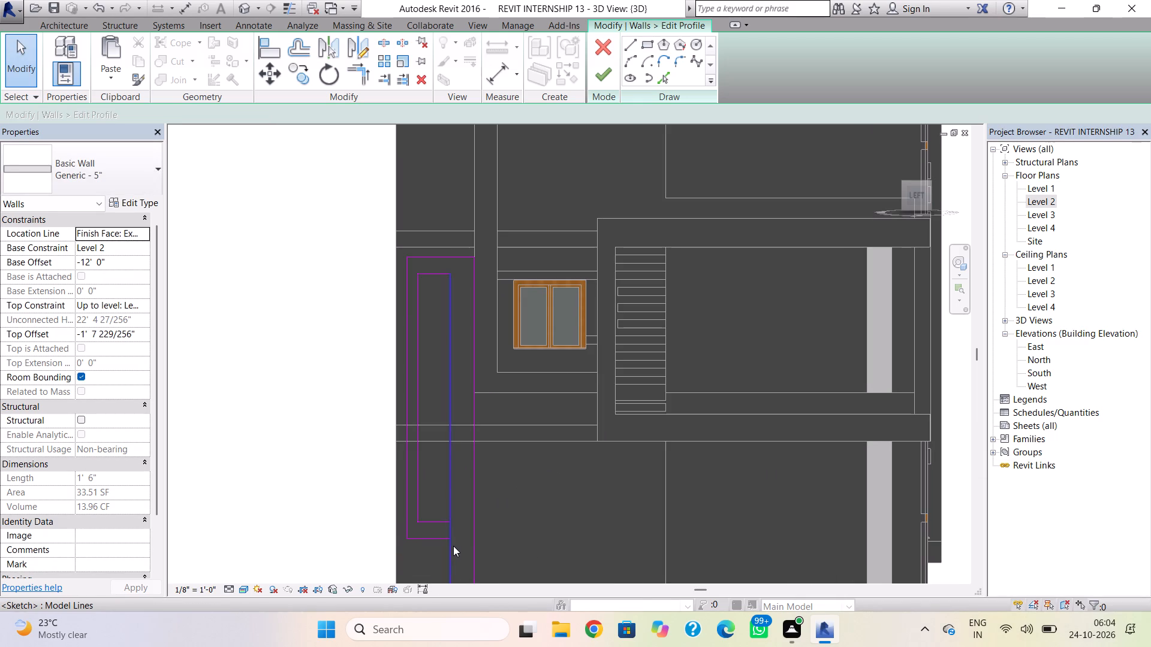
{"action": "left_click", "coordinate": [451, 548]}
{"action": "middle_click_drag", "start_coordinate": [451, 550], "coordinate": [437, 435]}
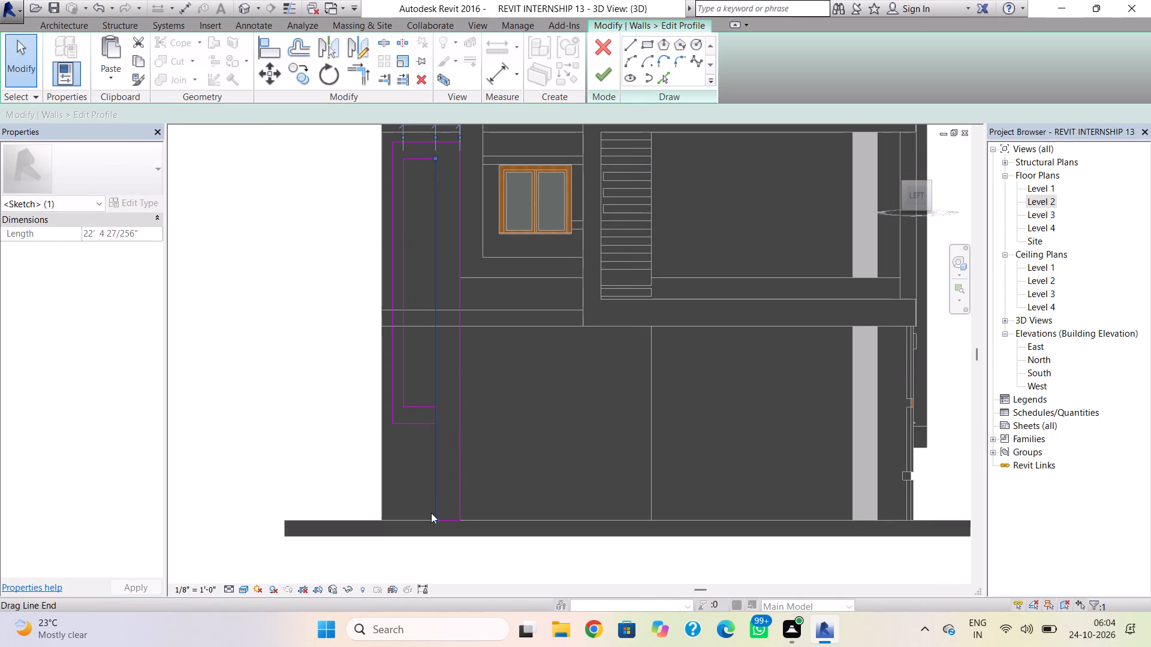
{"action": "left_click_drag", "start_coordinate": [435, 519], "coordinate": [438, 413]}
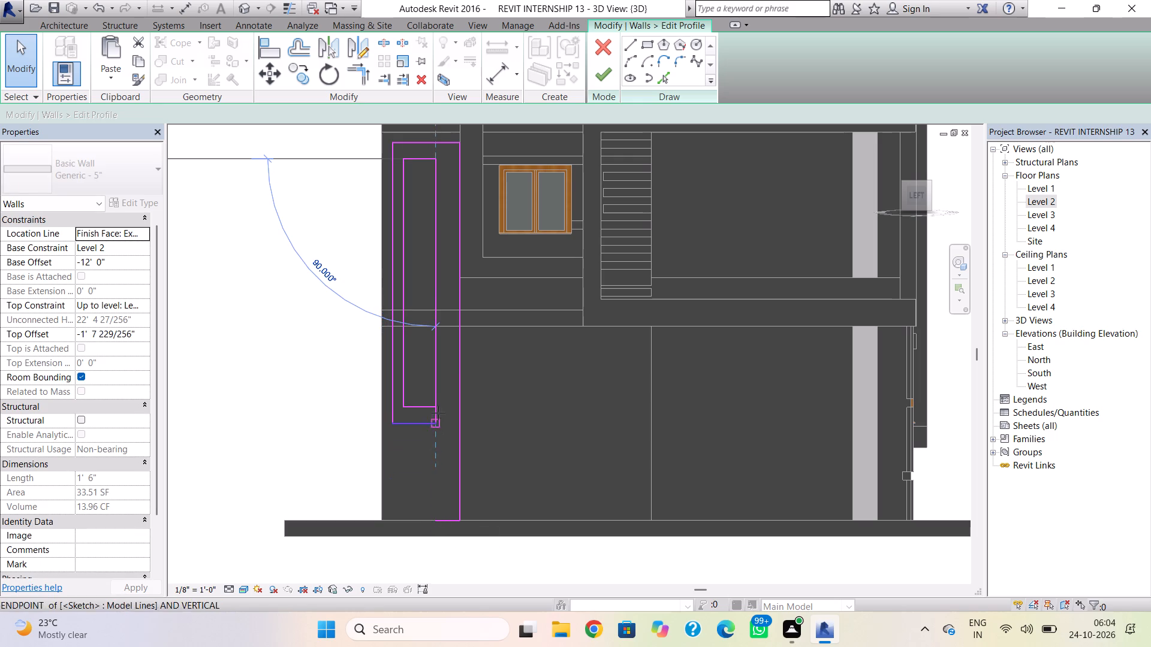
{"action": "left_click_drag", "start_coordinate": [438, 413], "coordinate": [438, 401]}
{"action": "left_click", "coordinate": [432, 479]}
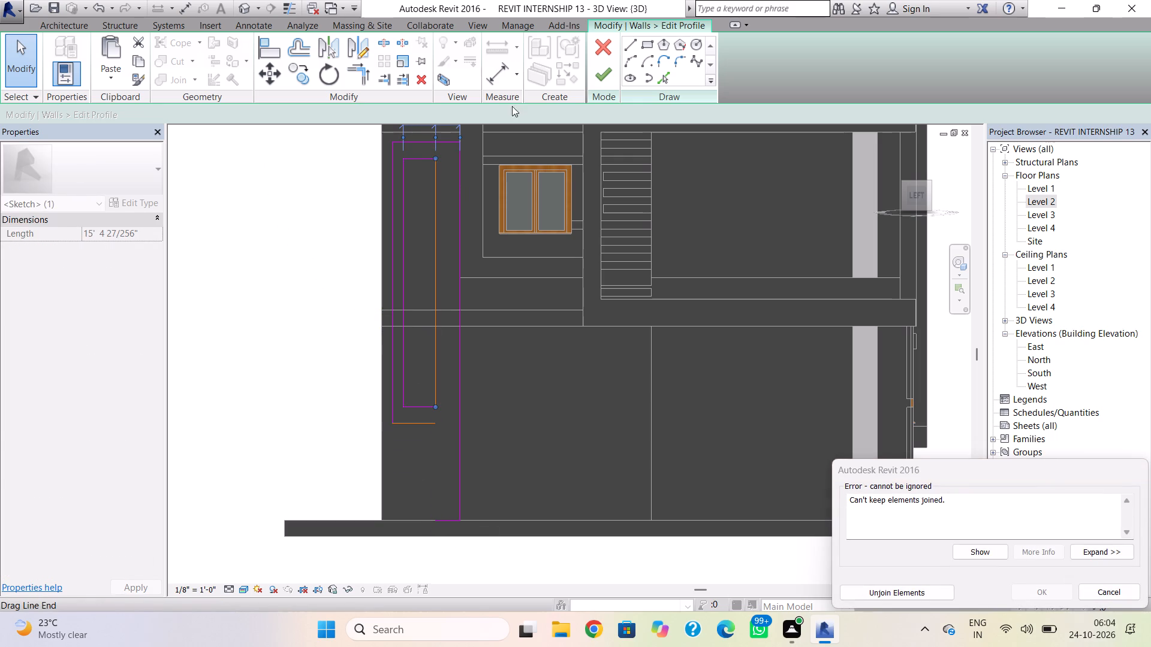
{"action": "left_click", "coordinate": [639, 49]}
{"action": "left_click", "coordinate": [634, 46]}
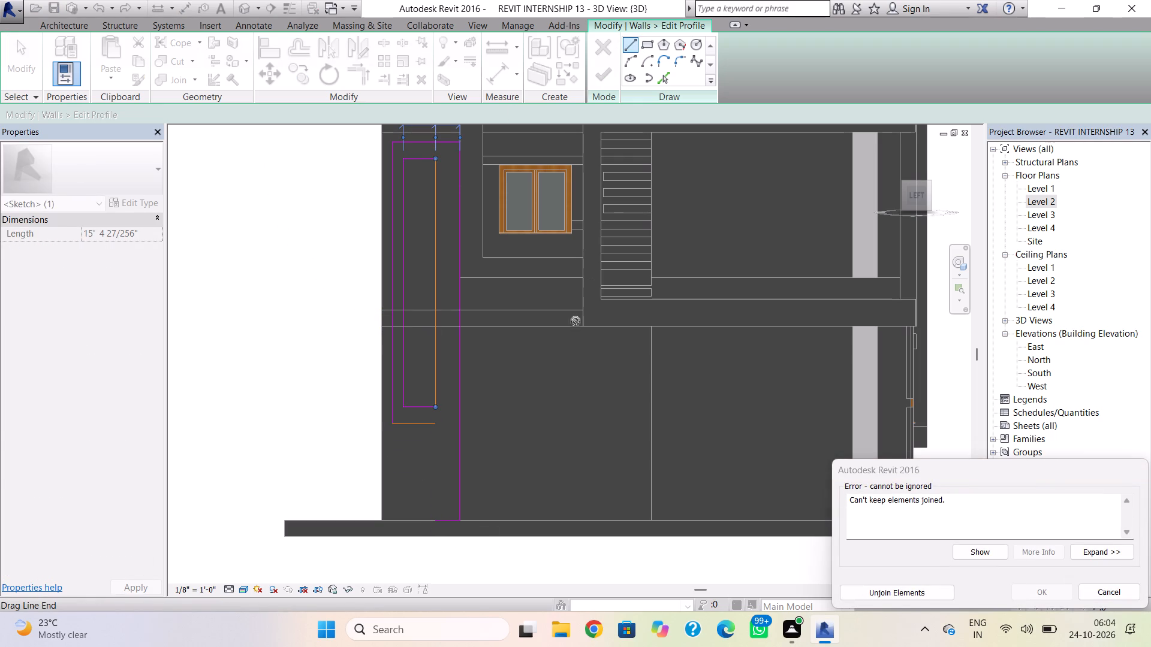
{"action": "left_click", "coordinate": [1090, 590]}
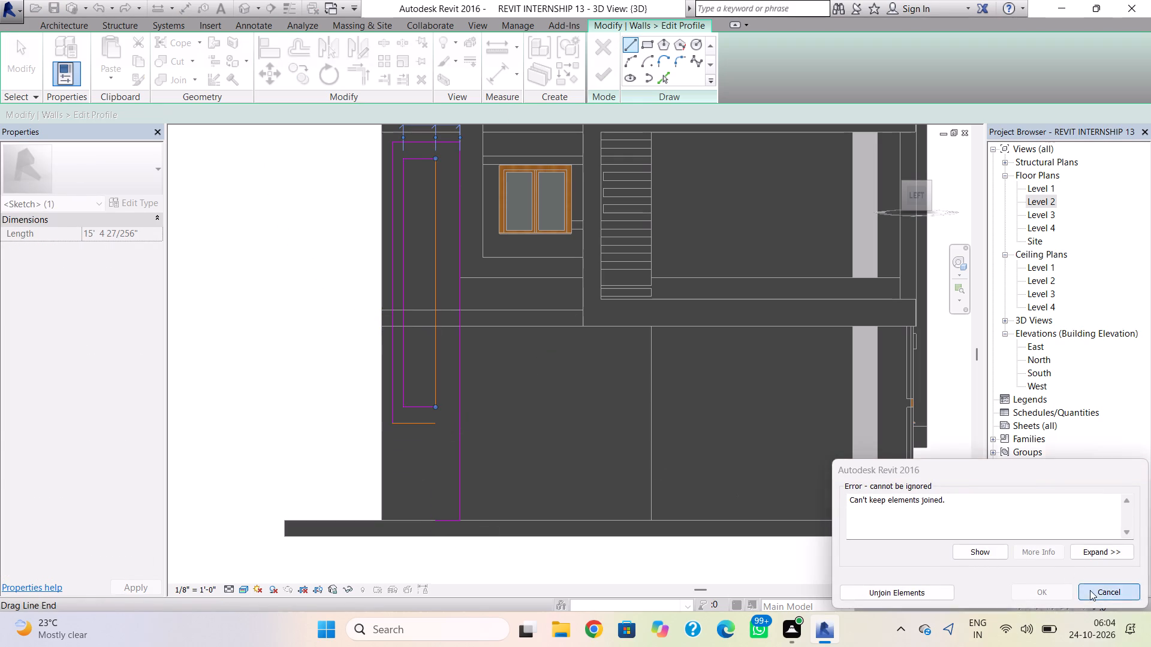
Replace the strip's near vertical edge with two segments, closing the inner opening and joining the C's underside to the base, and finish the profile.
{"action": "left_click", "coordinate": [439, 502]}
{"action": "key", "text": "Delete"}
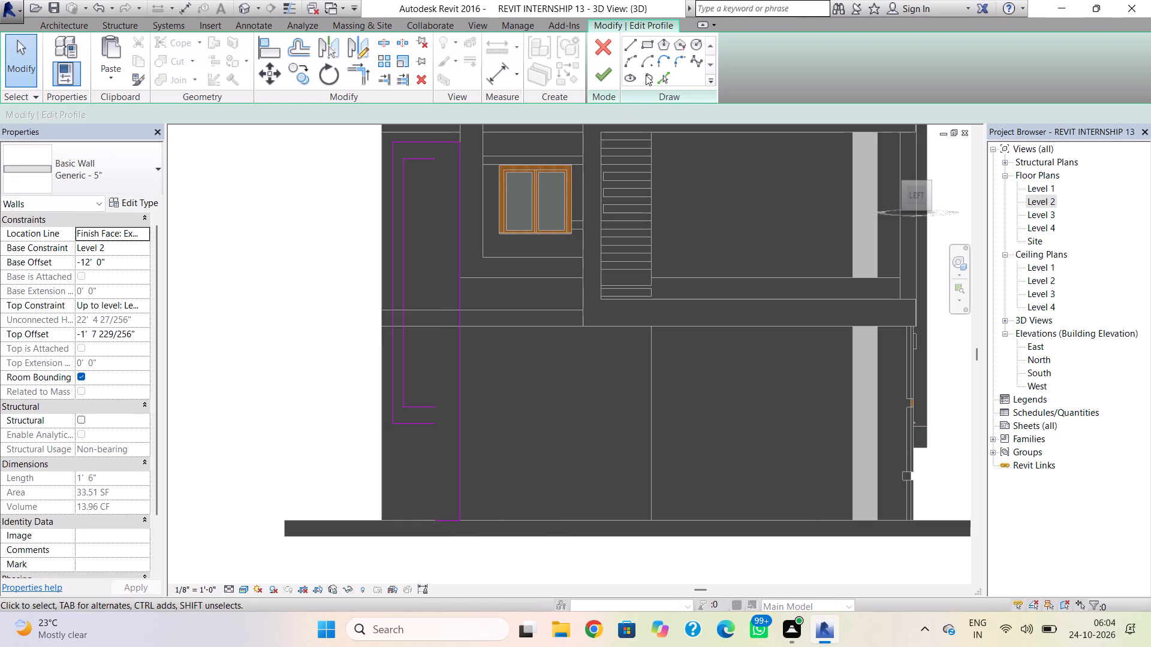
{"action": "left_click", "coordinate": [629, 44]}
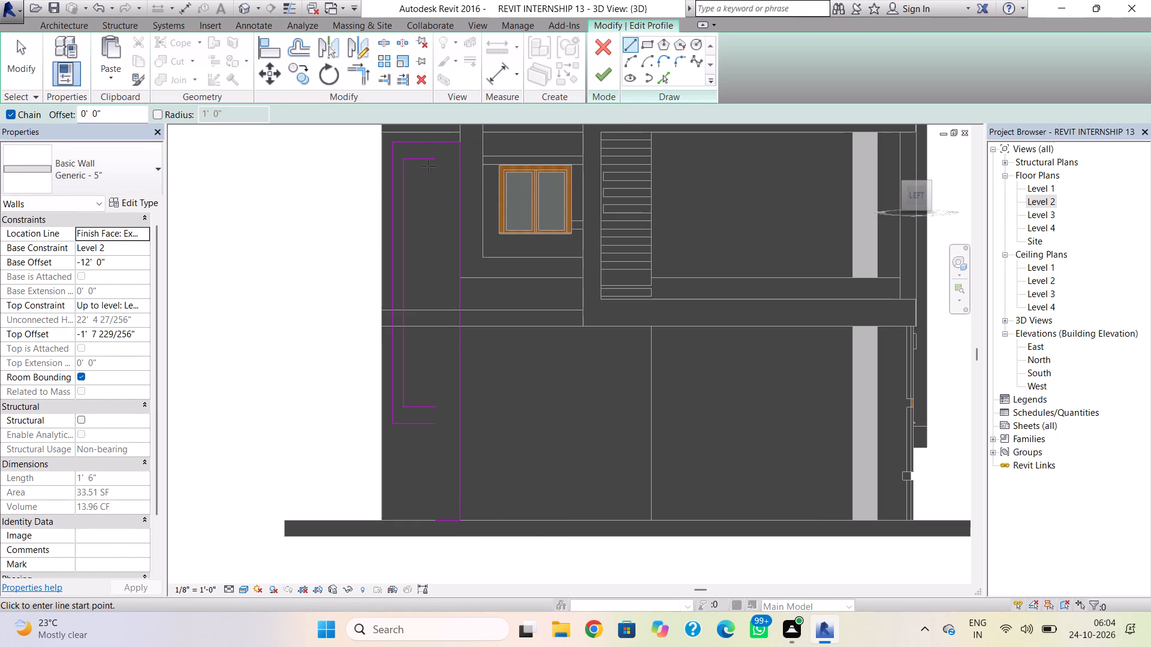
{"action": "left_click", "coordinate": [436, 163]}
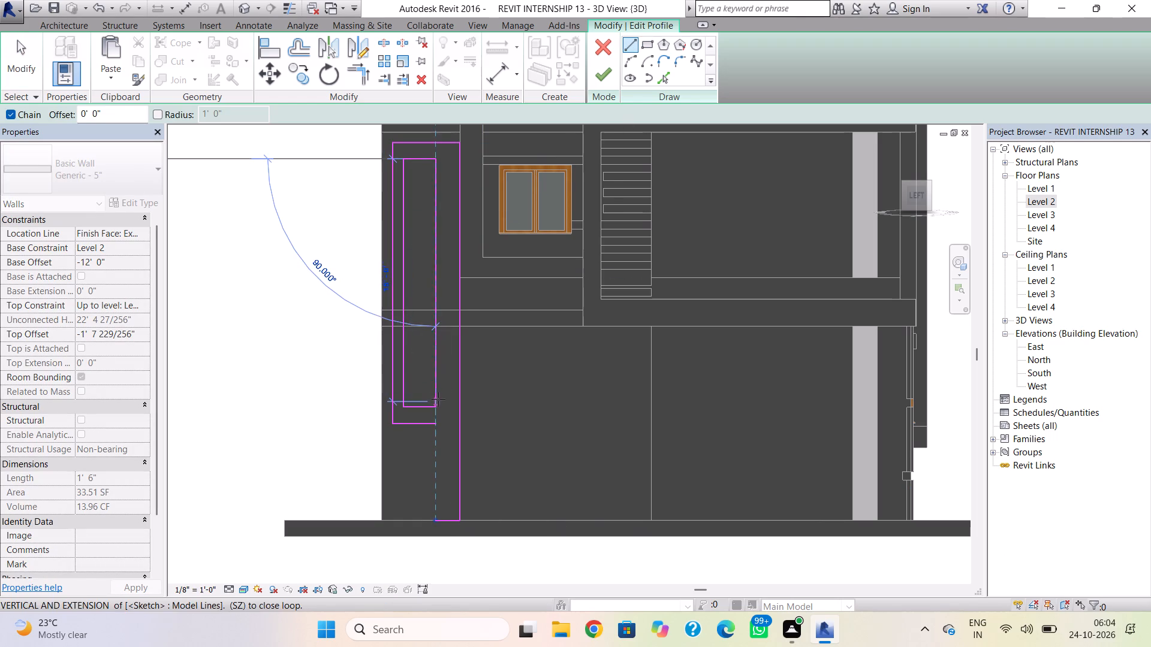
{"action": "left_click", "coordinate": [438, 401]}
{"action": "left_click", "coordinate": [437, 425]}
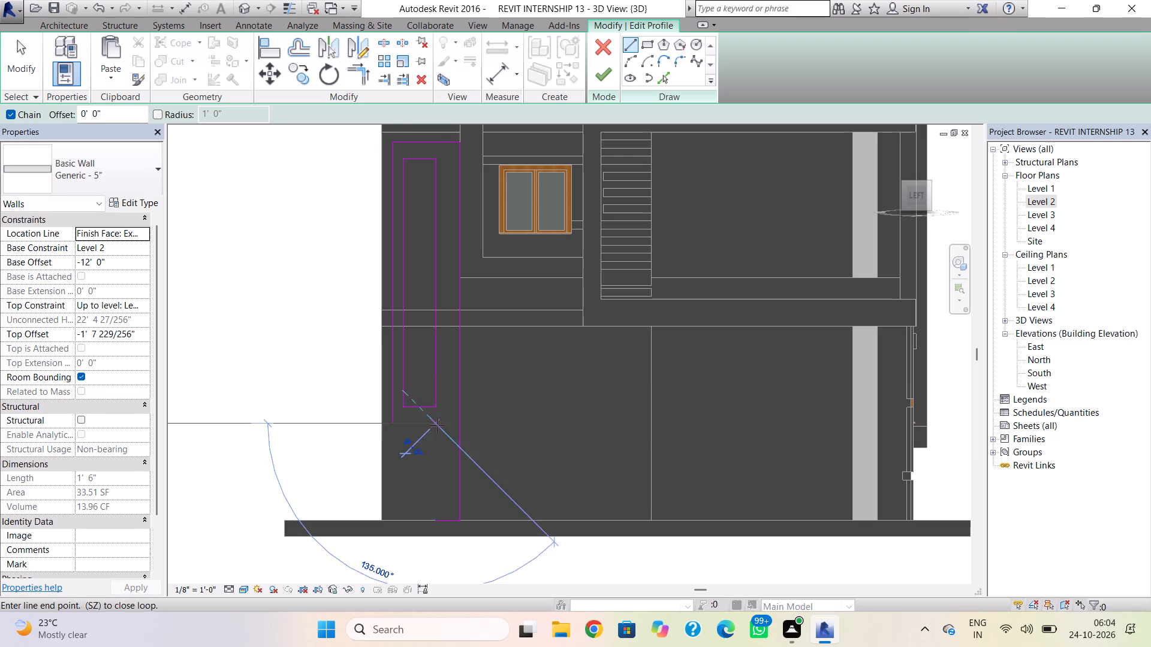
{"action": "left_click", "coordinate": [432, 519]}
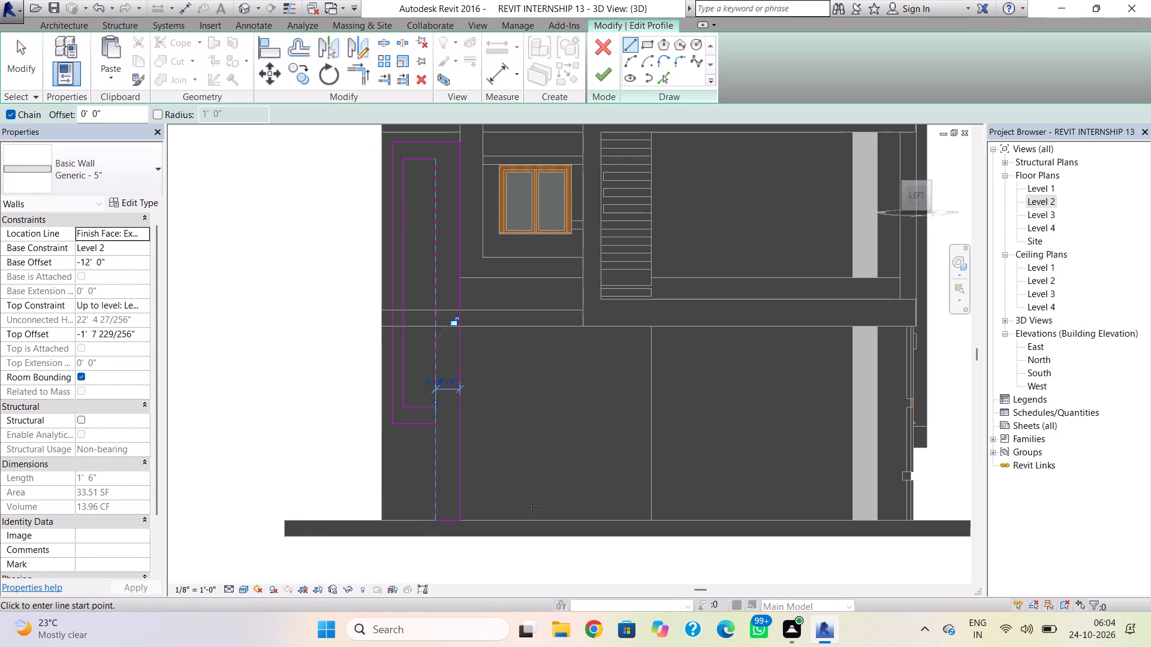
{"action": "left_click", "coordinate": [613, 72]}
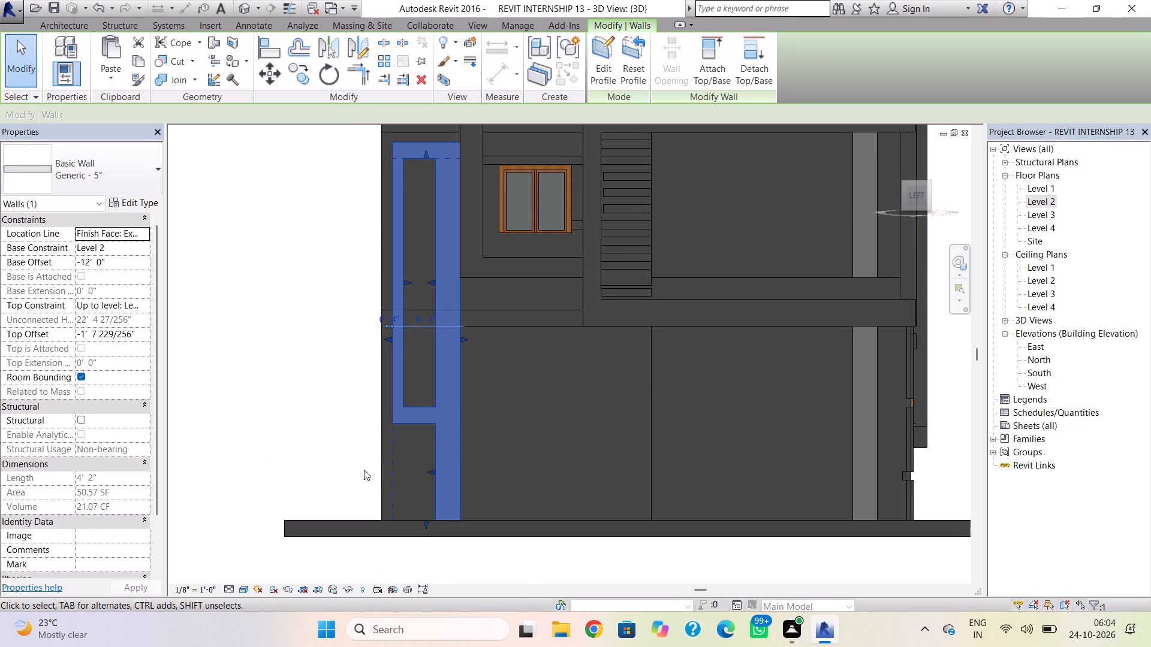
{"action": "key", "text": "Escape"}
Examine the reshaped strip wall and its C-shaped surround at the building corner from several angles.
{"action": "right_click_drag", "start_coordinate": [312, 462], "coordinate": [320, 459], "text": "shift"}
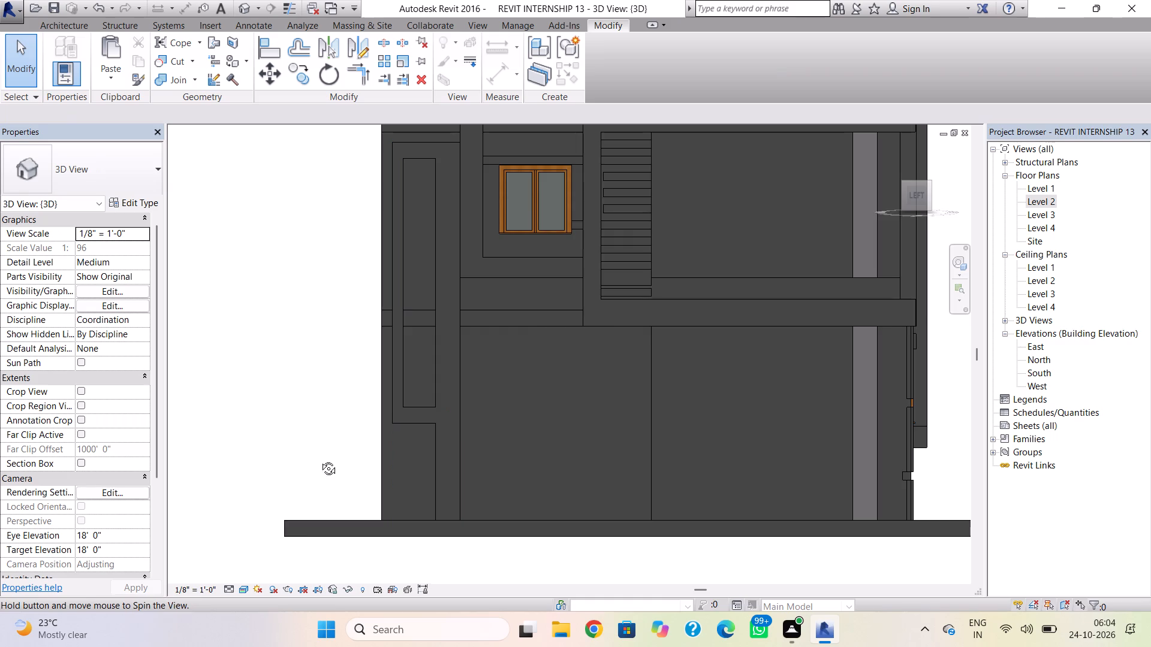
{"action": "right_click_drag", "start_coordinate": [320, 459], "coordinate": [388, 492], "text": "shift"}
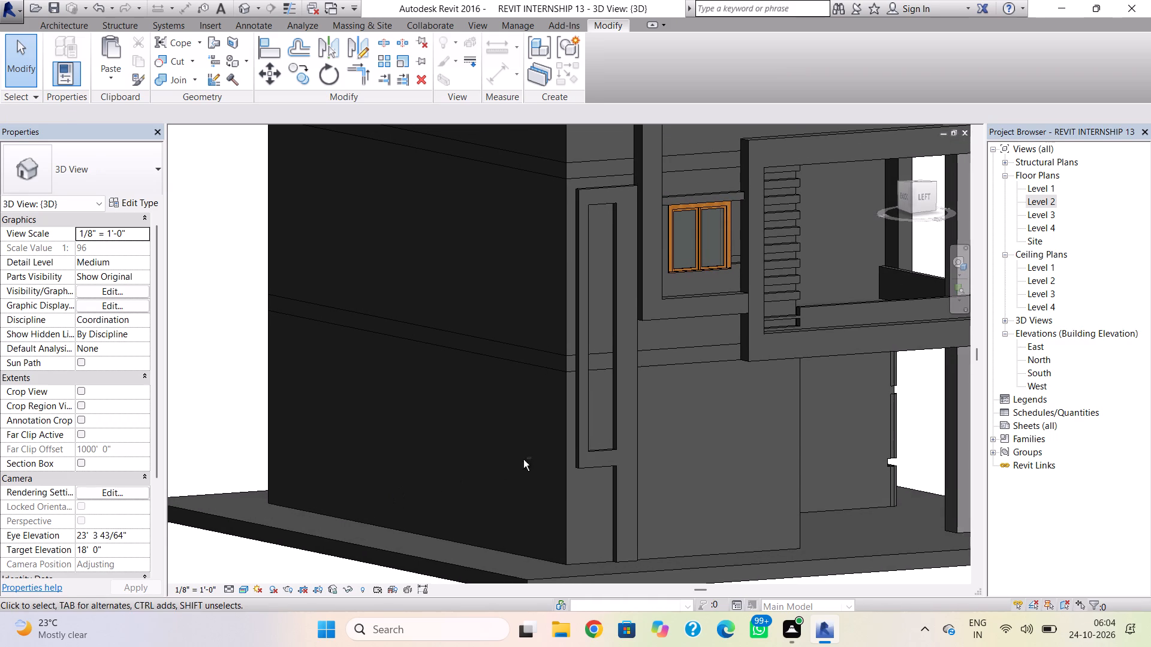
{"action": "left_click", "coordinate": [584, 459]}
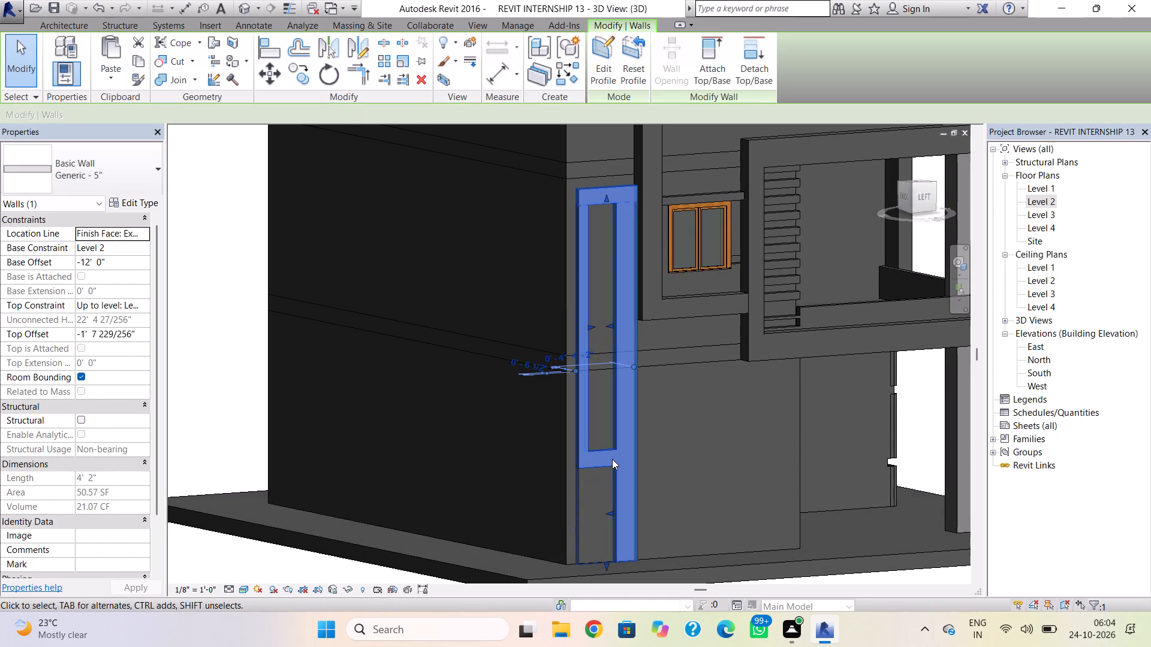
{"action": "right_click_drag", "start_coordinate": [595, 442], "coordinate": [754, 467], "text": "shift"}
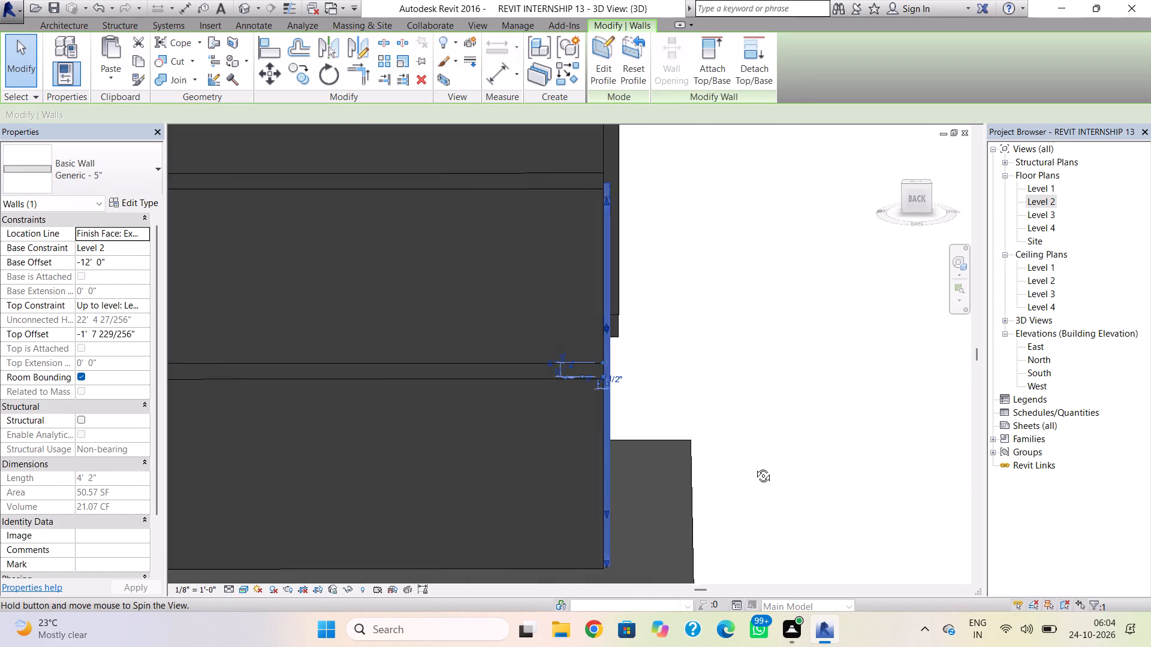
{"action": "right_click_drag", "start_coordinate": [754, 467], "coordinate": [668, 471], "text": "shift"}
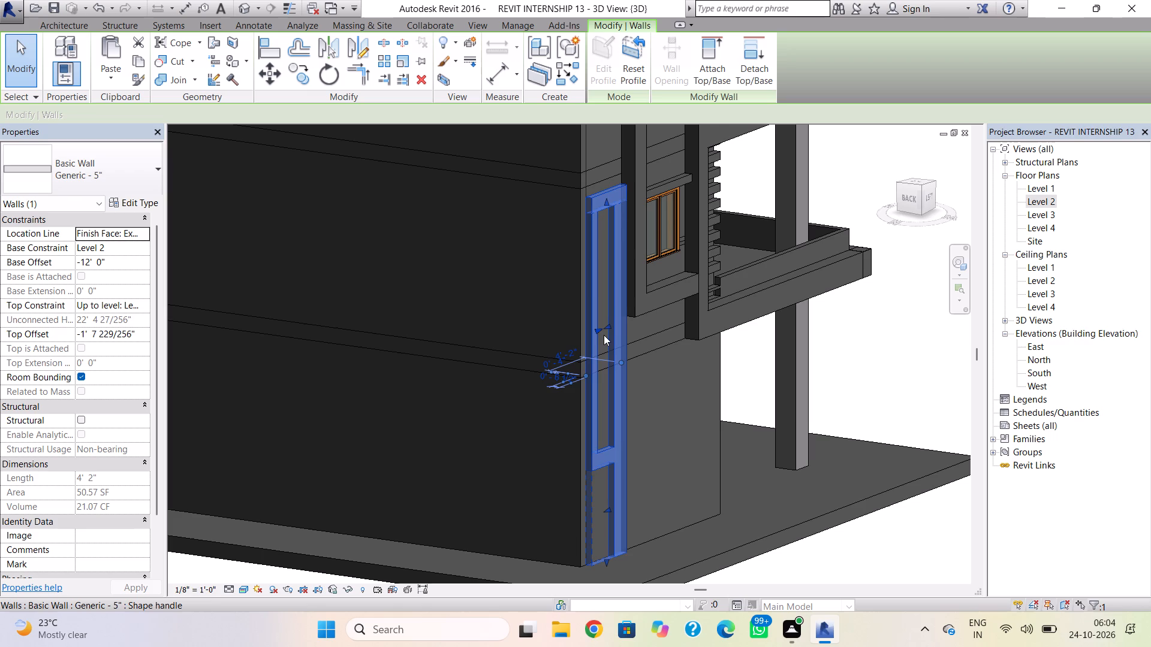
{"action": "right_click_drag", "start_coordinate": [648, 382], "coordinate": [530, 405], "text": "shift"}
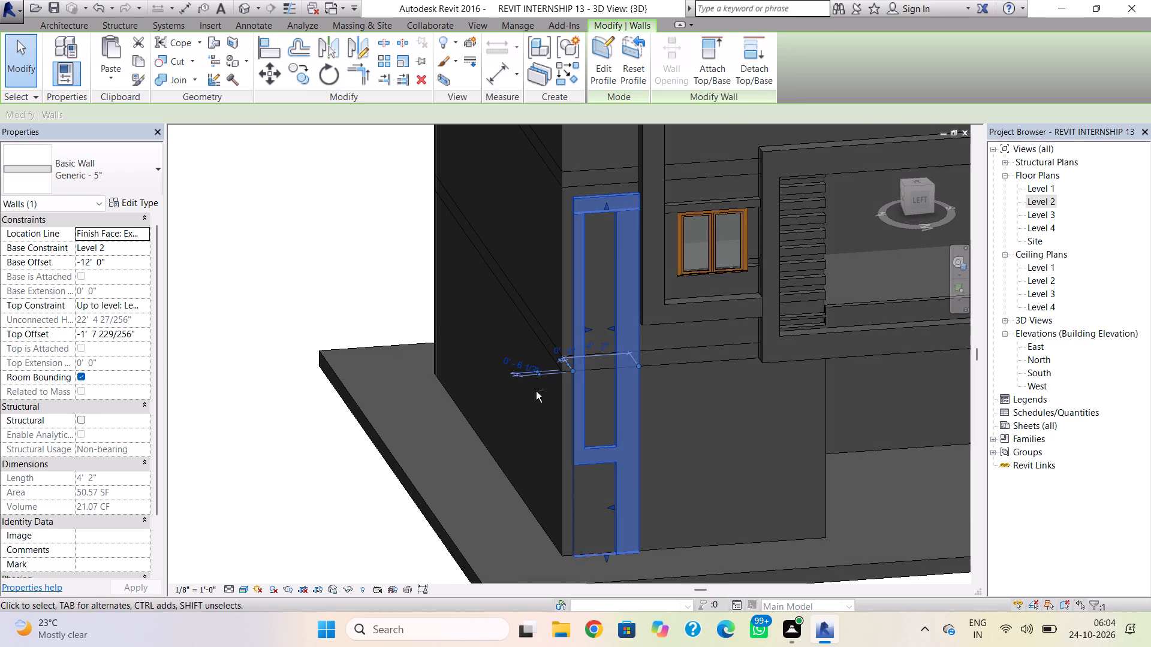
Raise the top of the strip wall with the C-shaped surround to a top offset of -0' 8 181/256".
{"action": "key", "text": "Escape"}
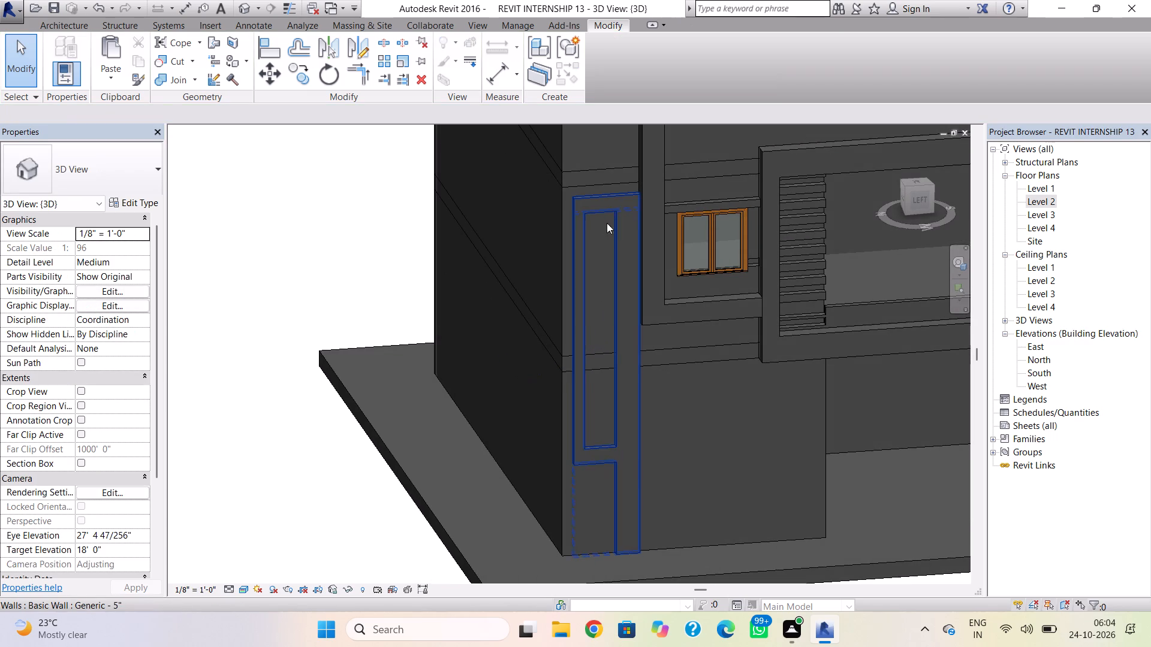
{"action": "left_click", "coordinate": [609, 198]}
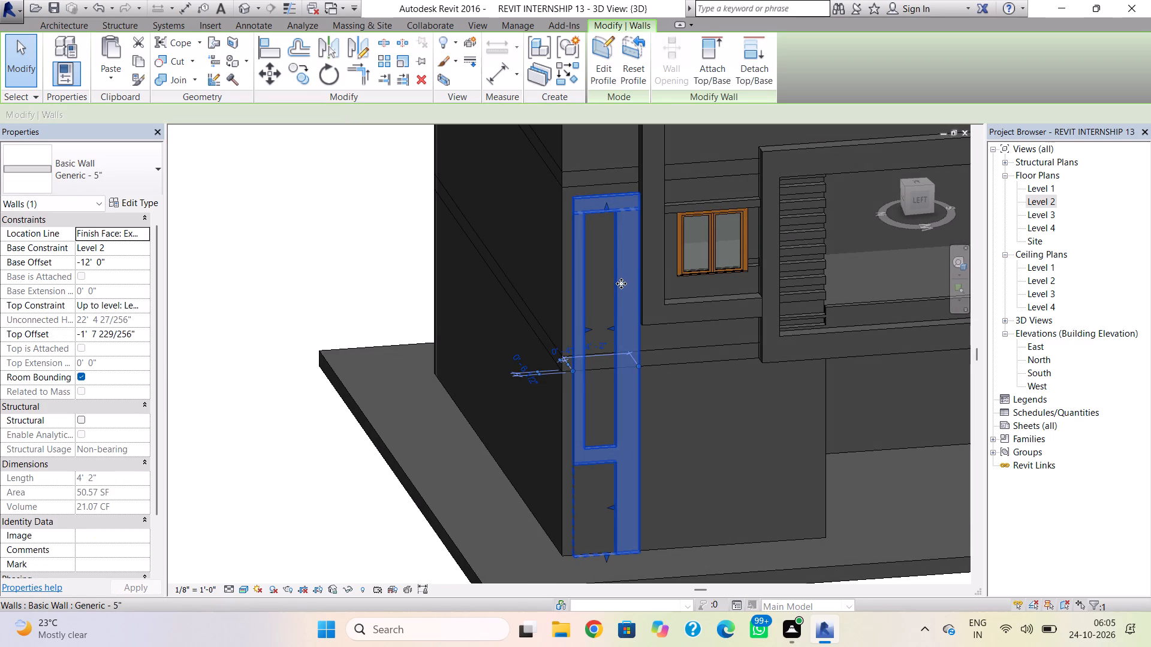
{"action": "left_click", "coordinate": [610, 196]}
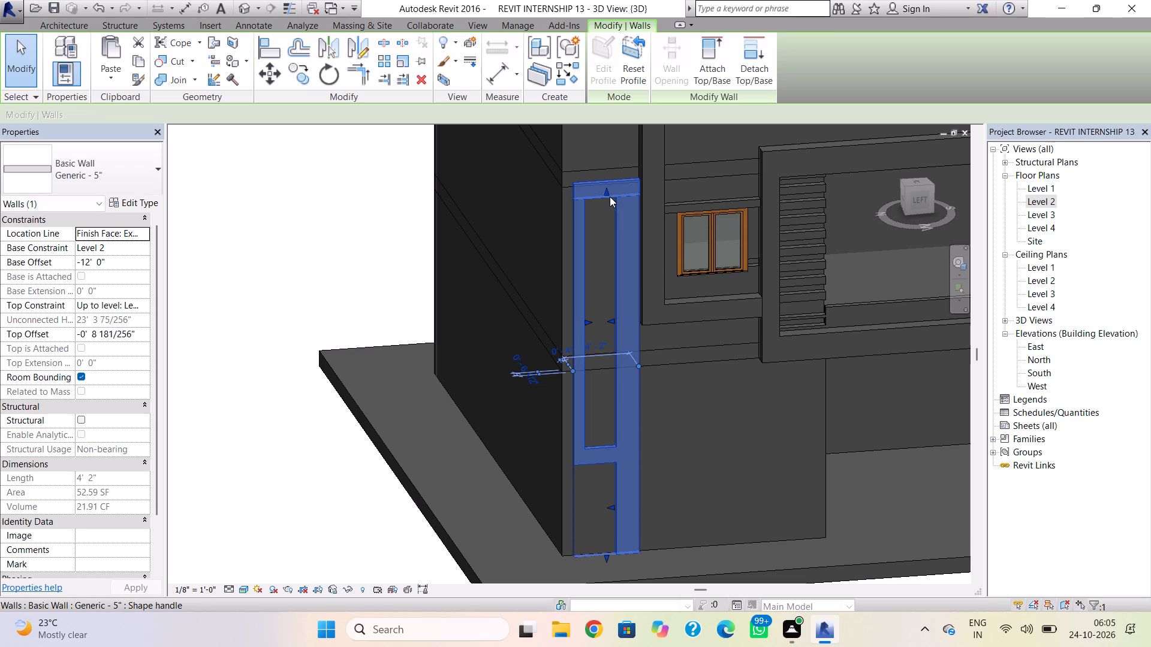
{"action": "key", "text": "Escape"}
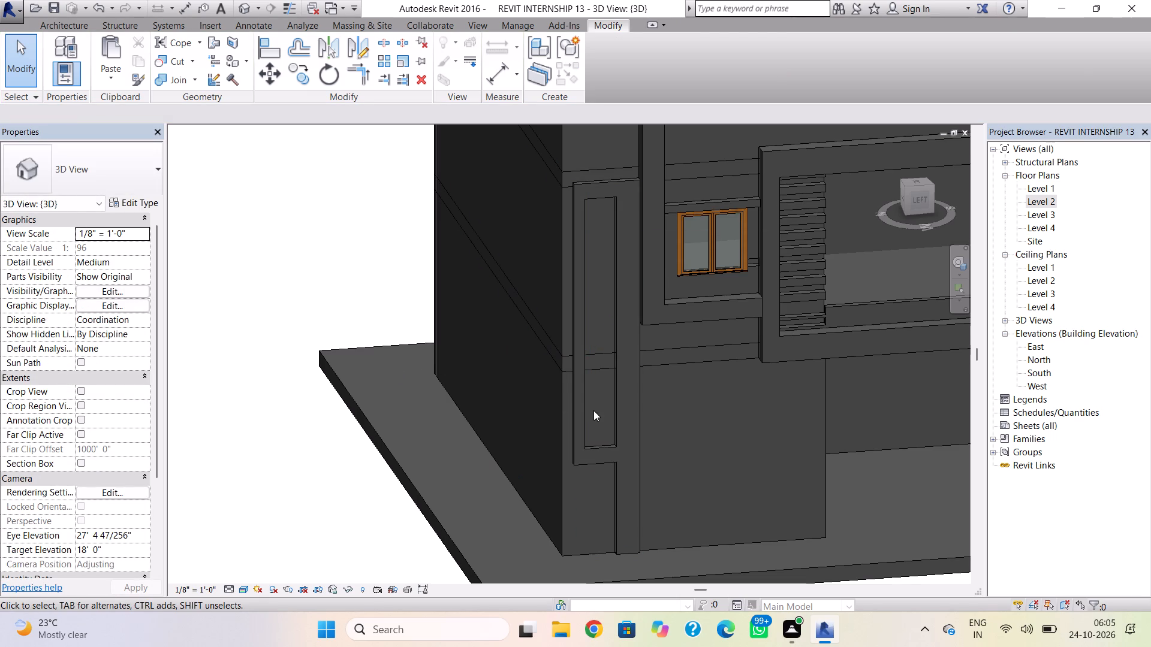
{"action": "left_click", "coordinate": [586, 416]}
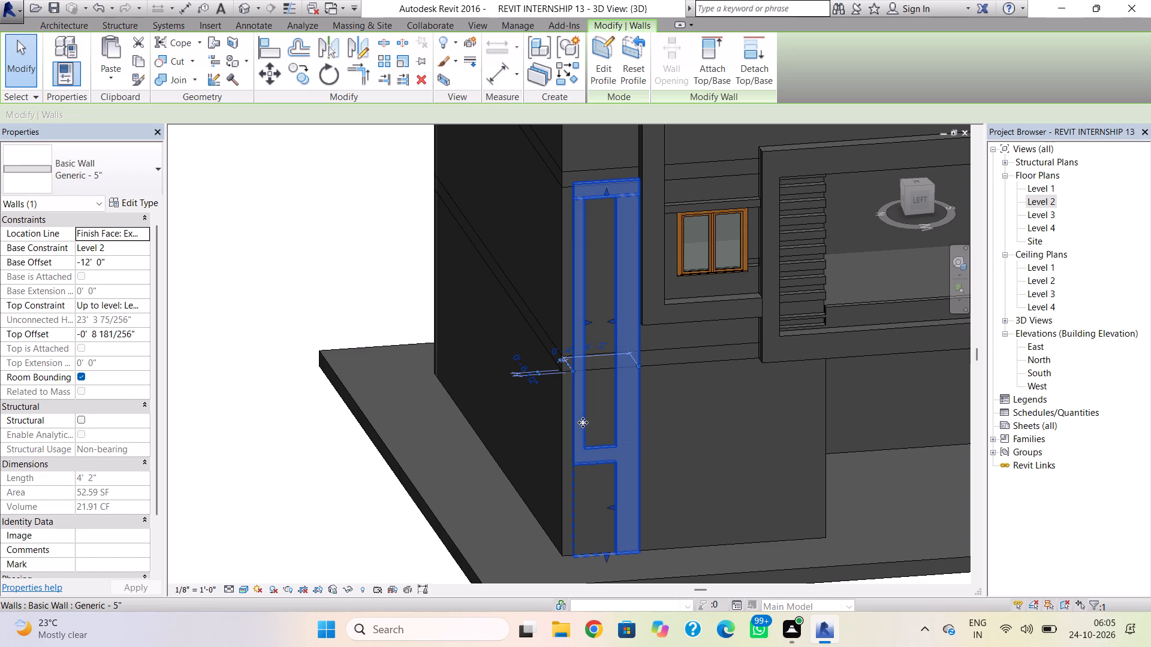
{"action": "key", "text": "Escape"}
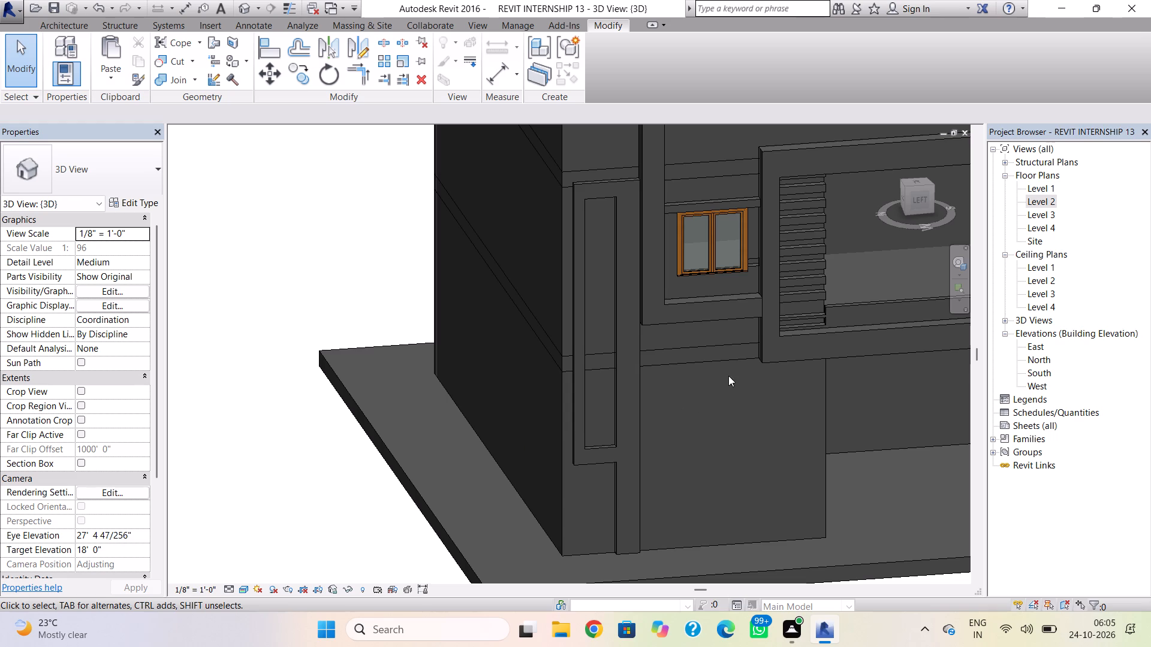
Lower the bottom arm of the in-place frame beneath the window, moving both its underside and its upper edge down toward the floor band.
{"action": "left_click", "coordinate": [718, 318]}
{"action": "left_click_drag", "start_coordinate": [699, 321], "coordinate": [700, 326]}
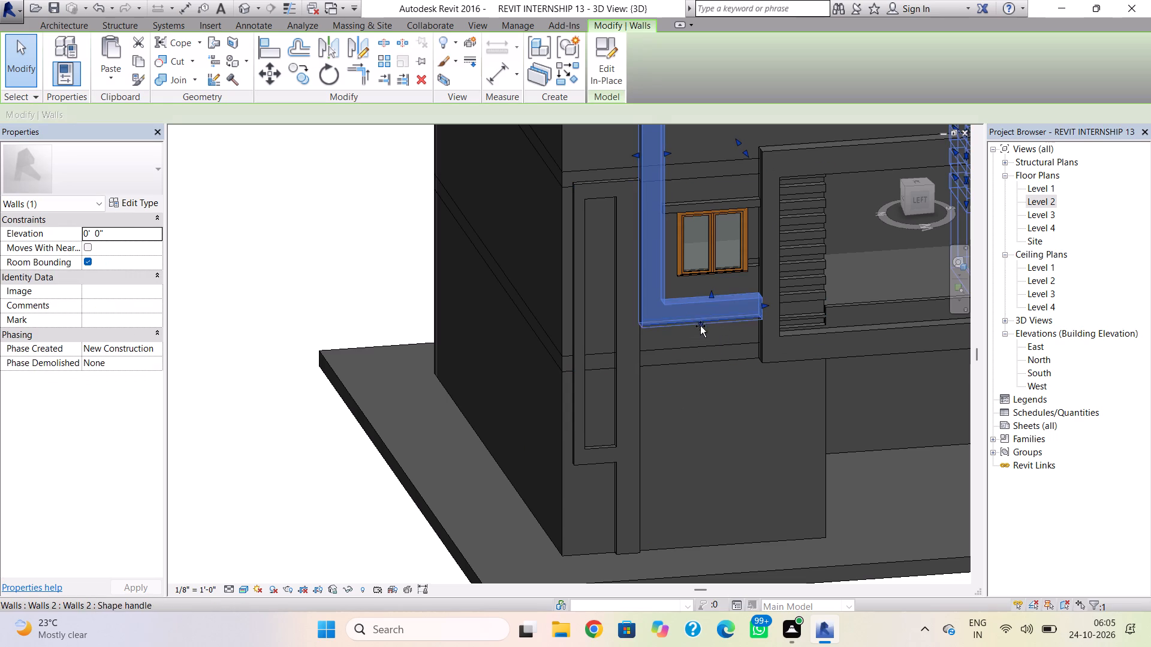
{"action": "left_click_drag", "start_coordinate": [700, 326], "coordinate": [703, 343]}
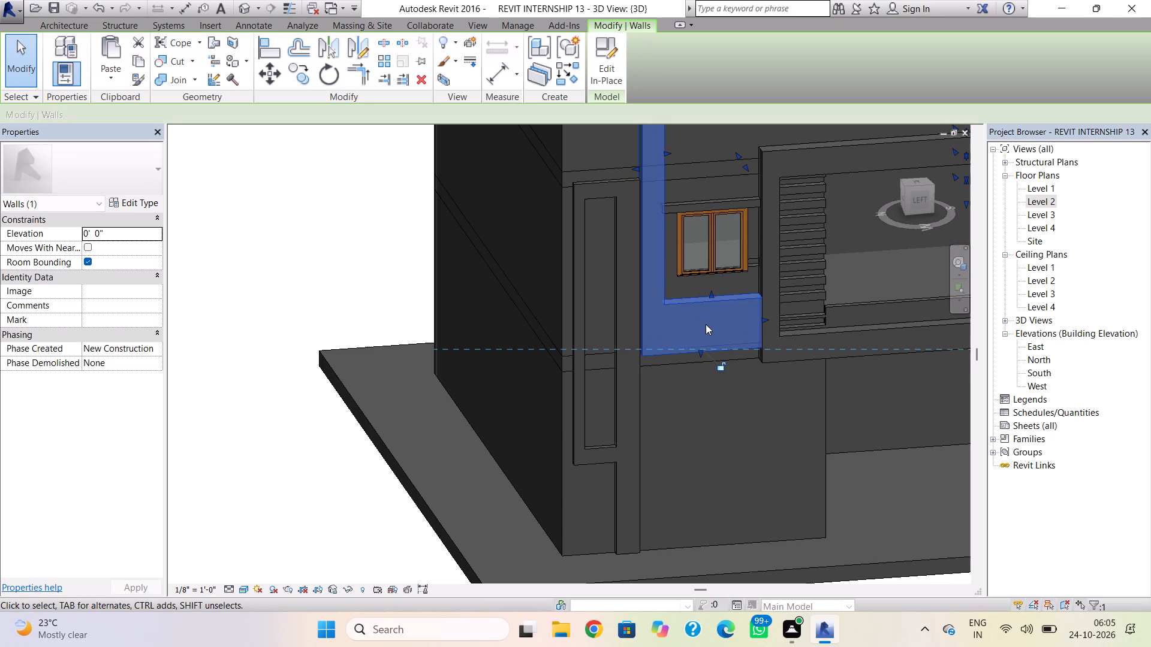
{"action": "left_click_drag", "start_coordinate": [709, 295], "coordinate": [710, 328]}
{"action": "left_click", "coordinate": [718, 405]}
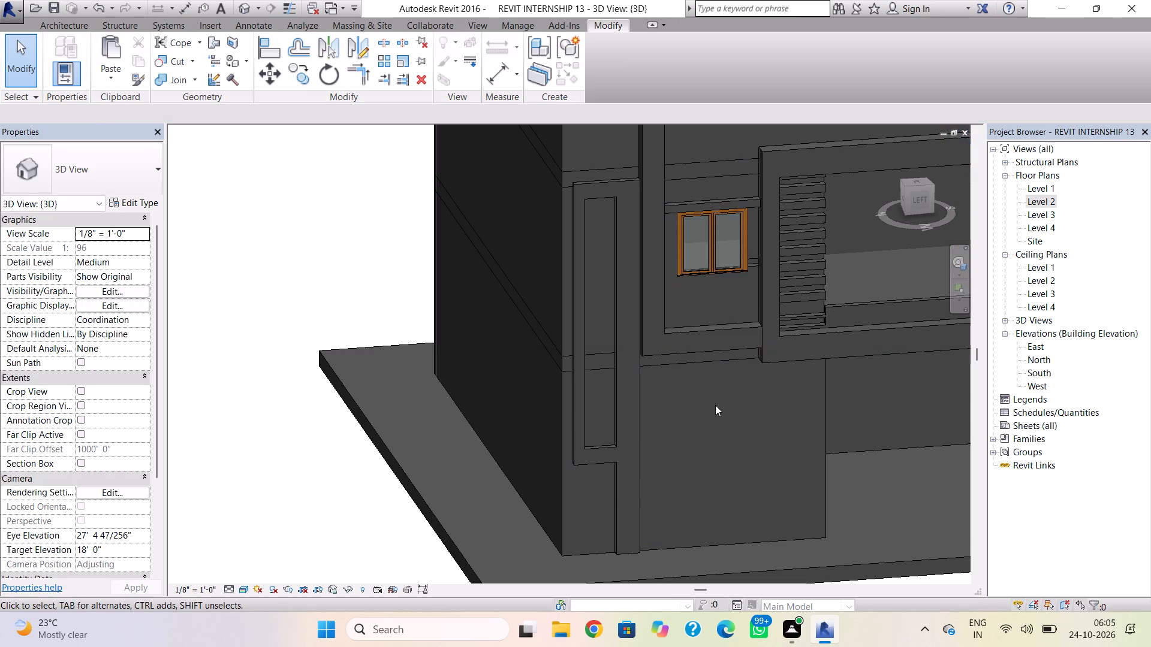
Shorten the Level 2 reveal beside the window so it ends at the inner edge of the projecting balcony frame.
{"action": "left_click", "coordinate": [754, 264]}
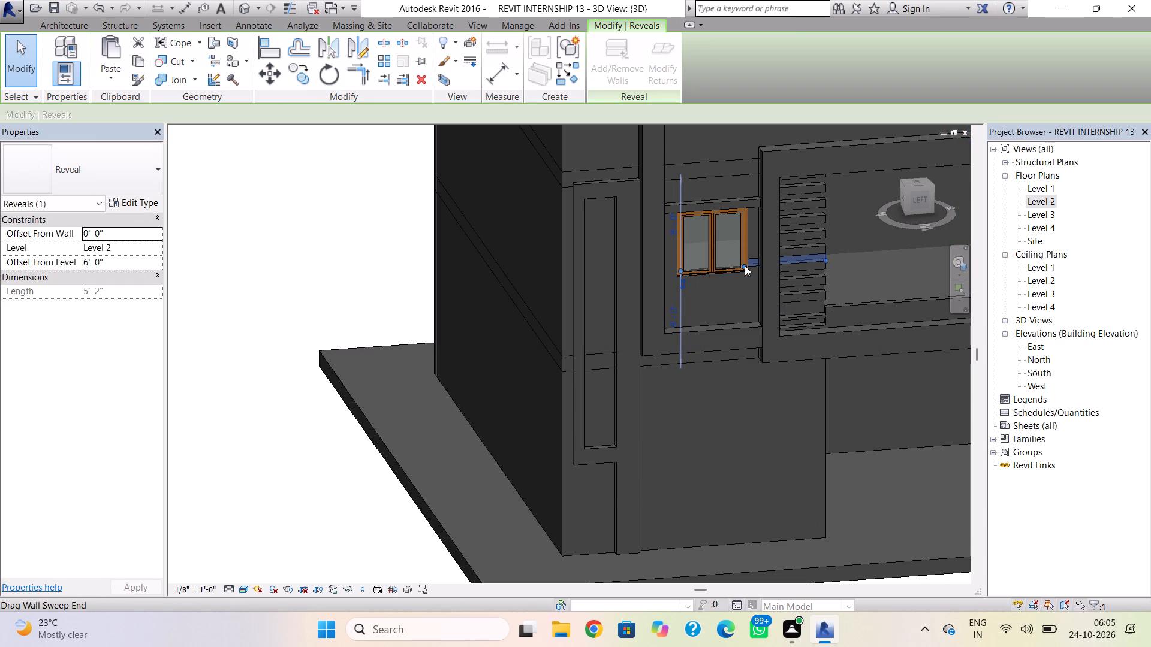
{"action": "left_click_drag", "start_coordinate": [745, 265], "coordinate": [778, 259]}
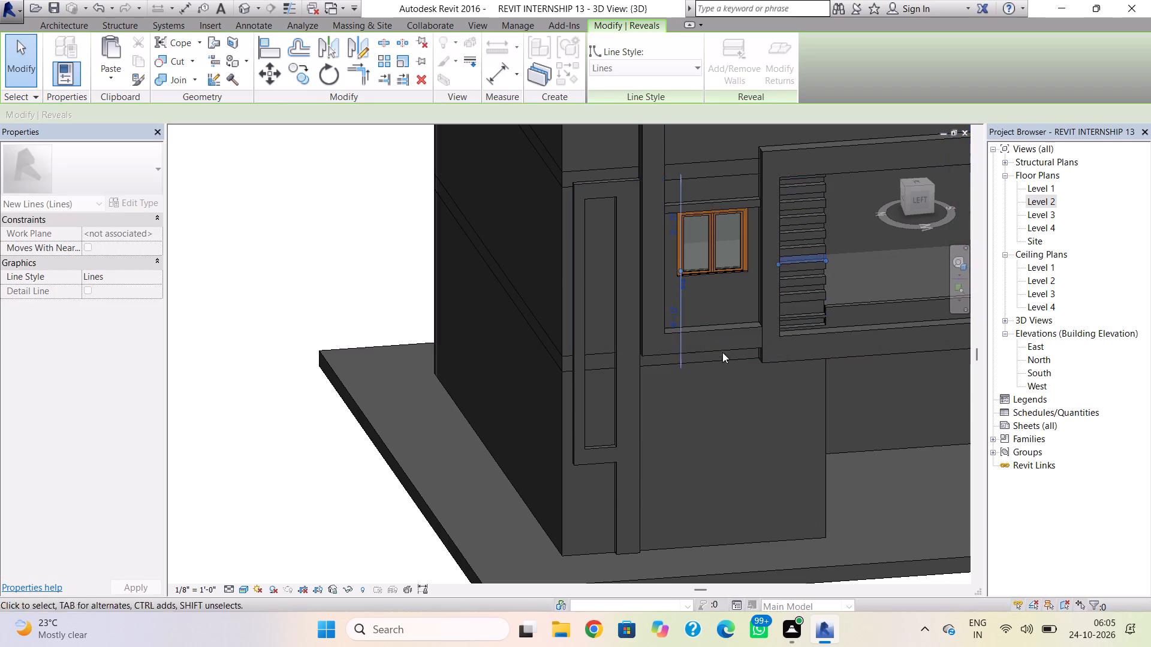
{"action": "key", "text": "Escape"}
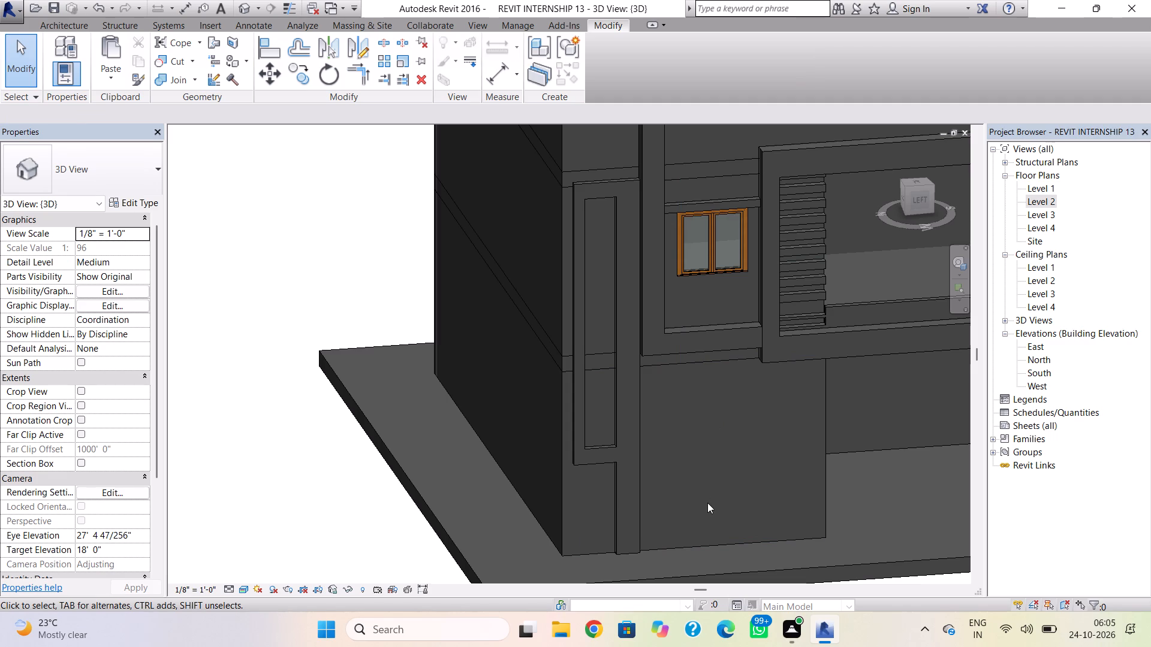
Place a vertical Cornice wall sweep on the left façade's ground-floor wall, just beside the narrow strip wall.
{"action": "scroll", "coordinate": [703, 504], "scroll_direction": "up", "scroll_amount": 1}
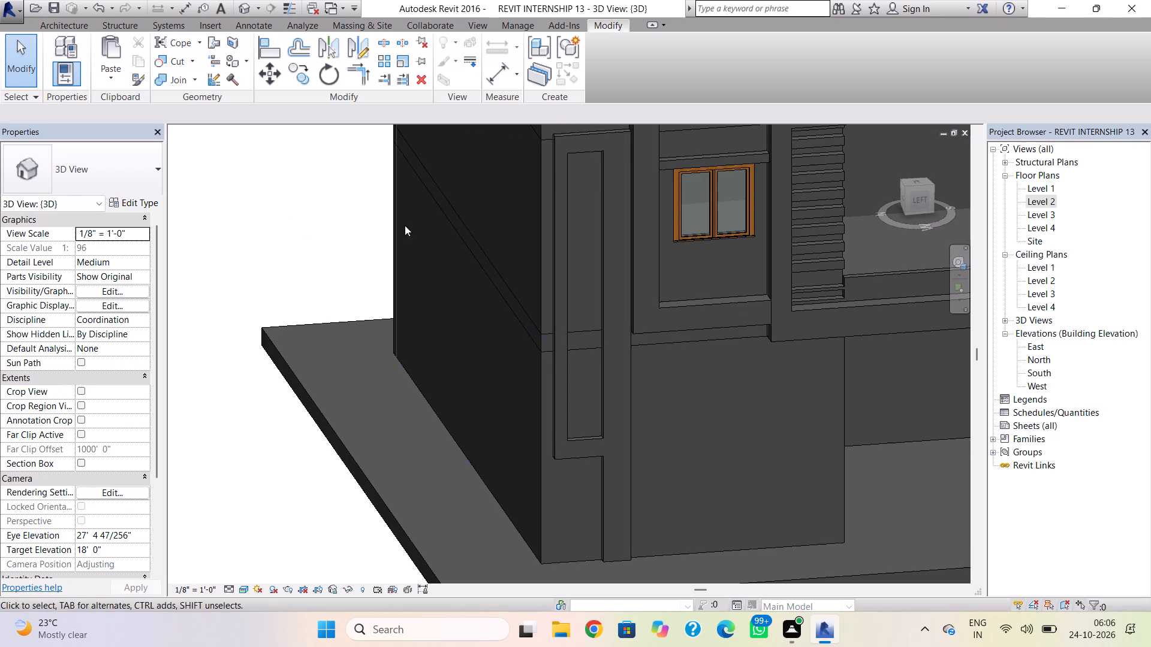
{"action": "left_click", "coordinate": [67, 29]}
{"action": "left_click", "coordinate": [69, 70]}
{"action": "left_click", "coordinate": [91, 195]}
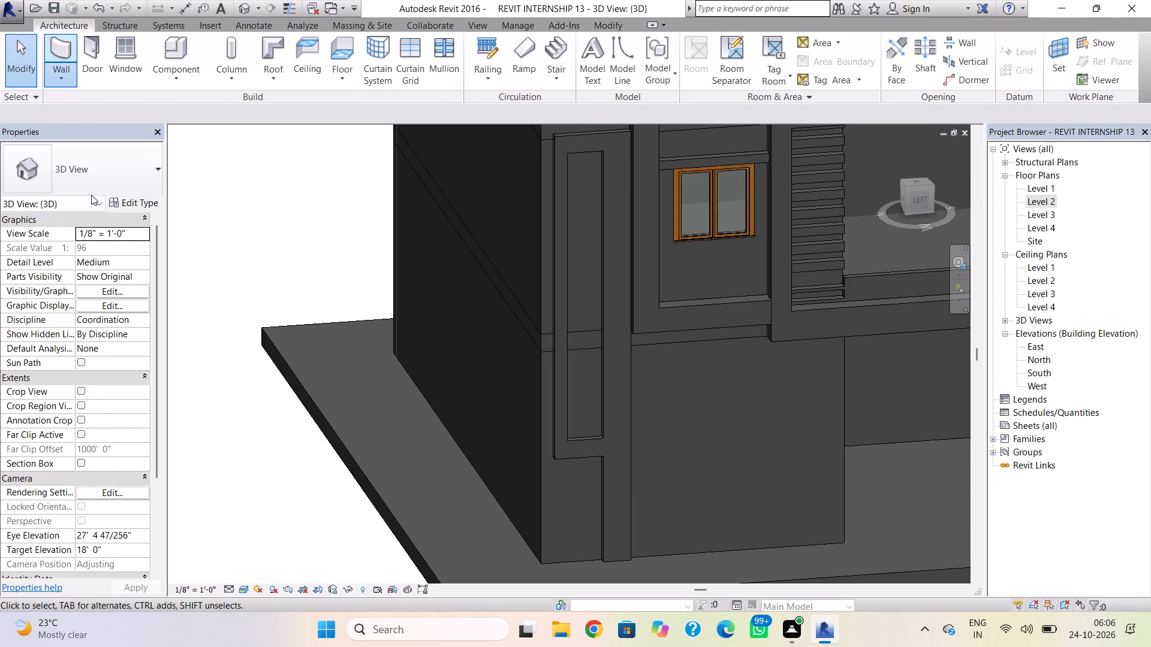
{"action": "left_click", "coordinate": [658, 69]}
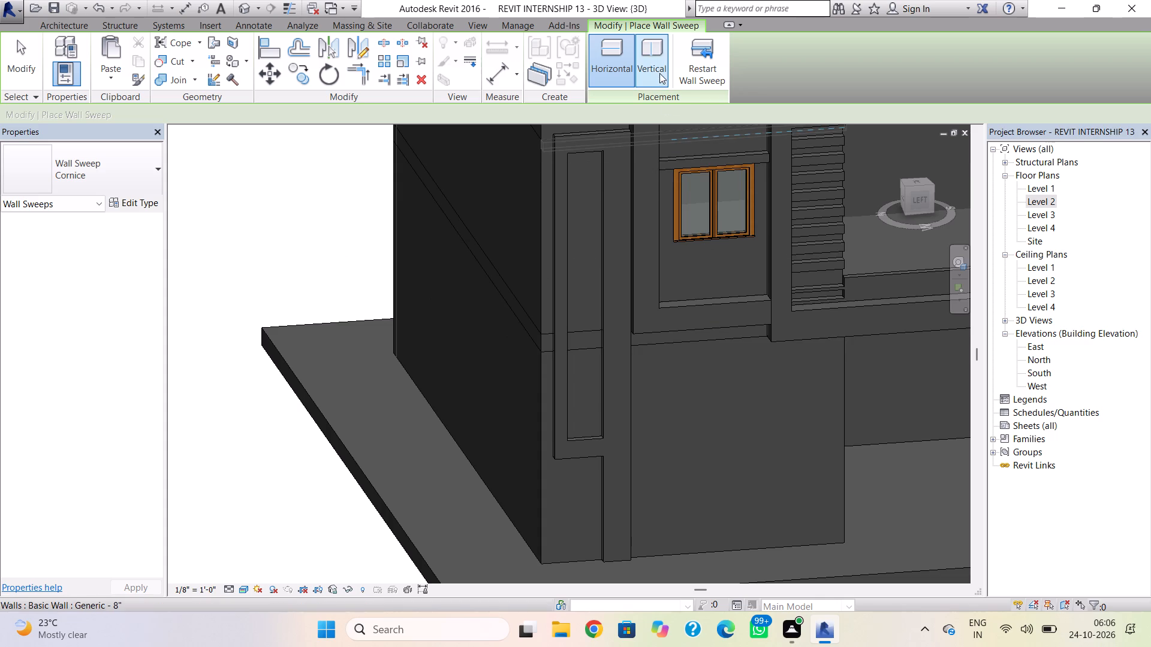
{"action": "left_click", "coordinate": [918, 198]}
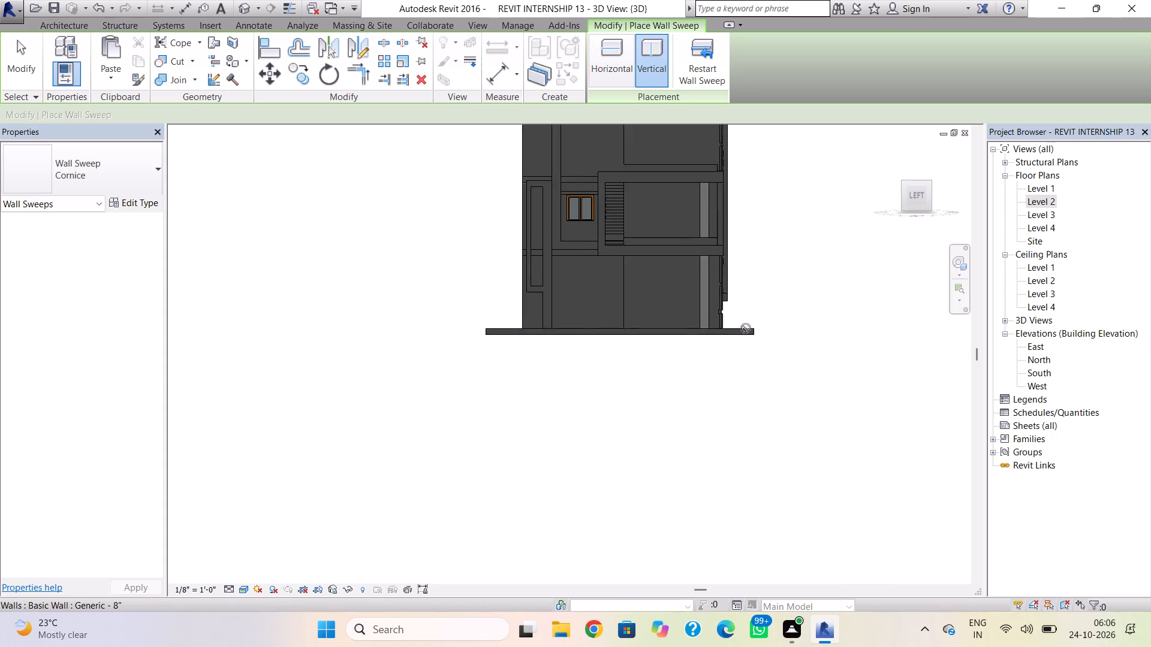
{"action": "scroll", "coordinate": [471, 429], "scroll_direction": "up", "scroll_amount": 3}
{"action": "scroll", "coordinate": [559, 422], "scroll_direction": "up", "scroll_amount": 5}
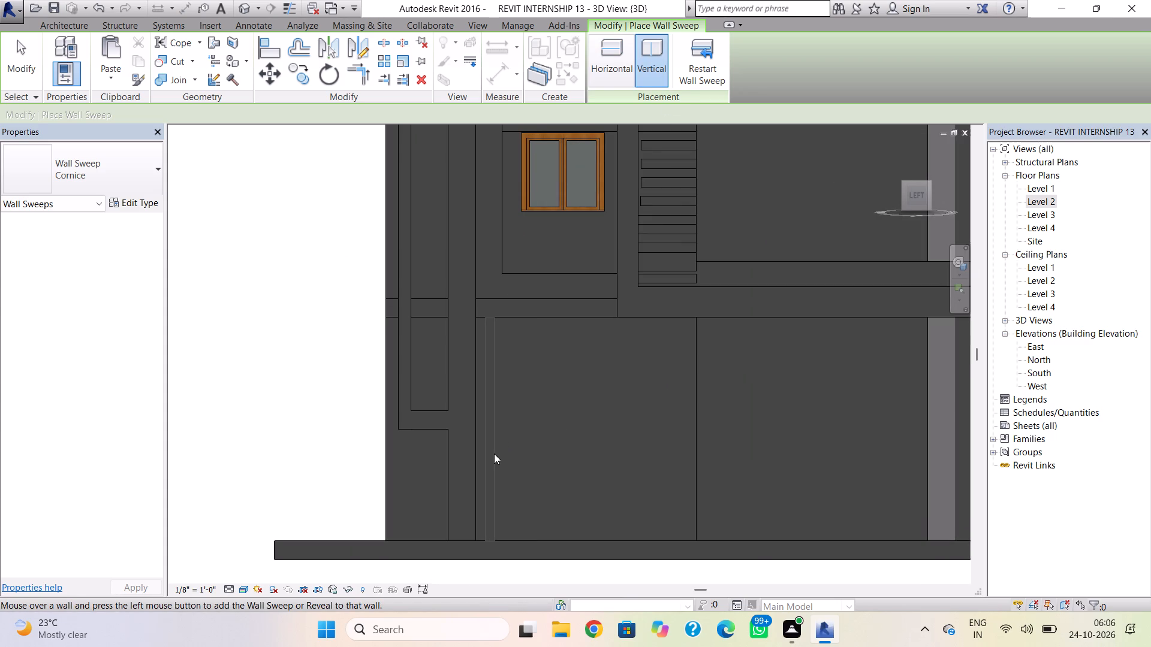
{"action": "left_click", "coordinate": [494, 453]}
{"action": "left_click", "coordinate": [507, 455]}
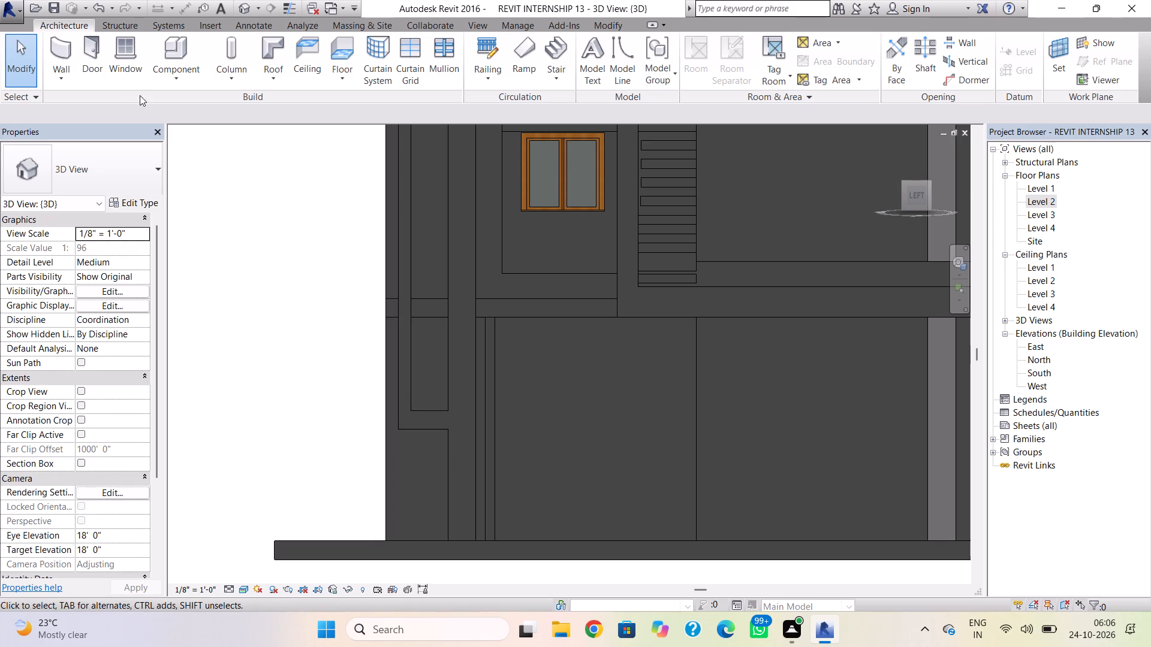
Add three more vertical Cornice wall sweeps beside the first, leaving gaps of about one sweep width between them.
{"action": "left_click", "coordinate": [64, 71]}
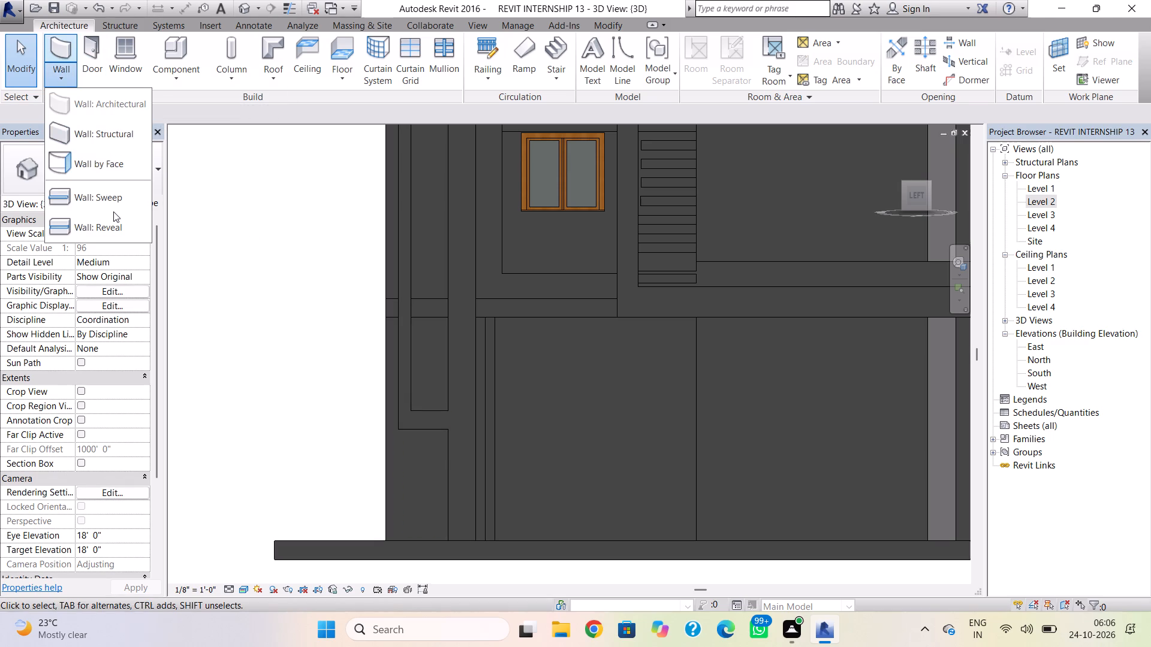
{"action": "left_click", "coordinate": [115, 205]}
{"action": "double_click", "coordinate": [510, 434]}
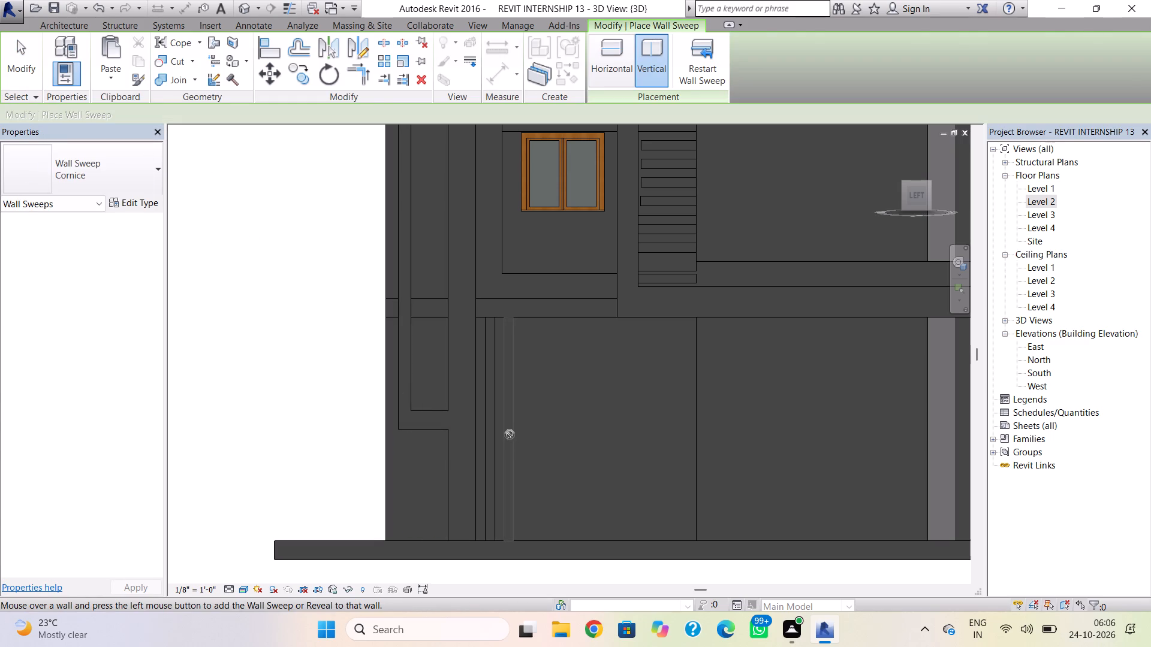
{"action": "left_click", "coordinate": [62, 78]}
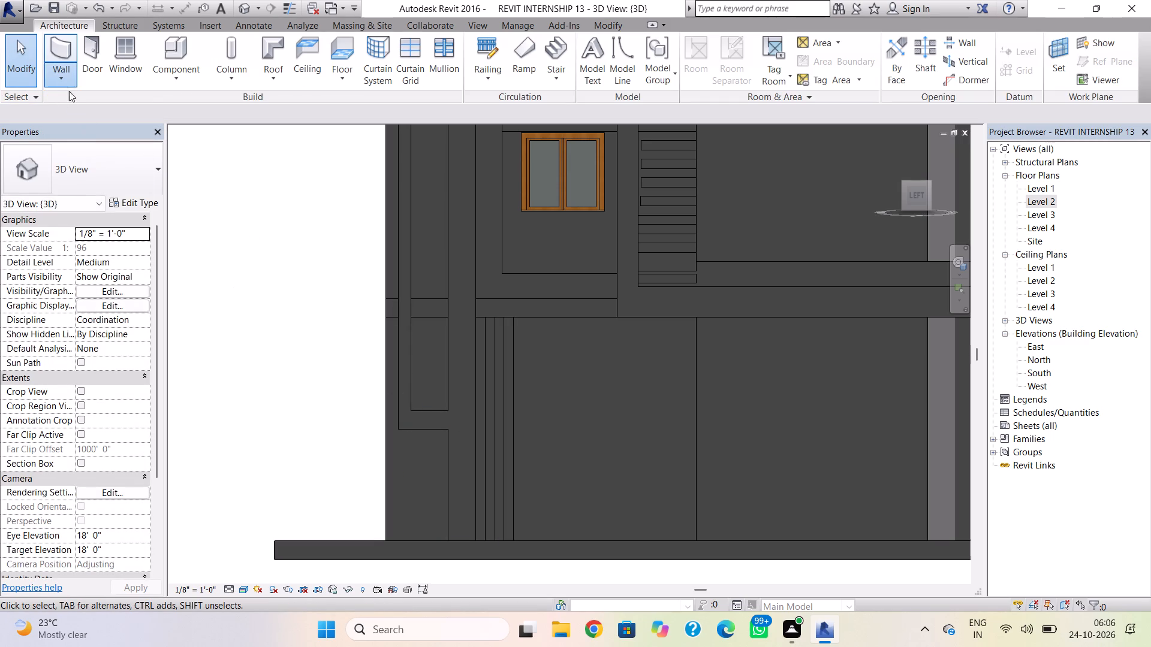
{"action": "left_click", "coordinate": [89, 197]}
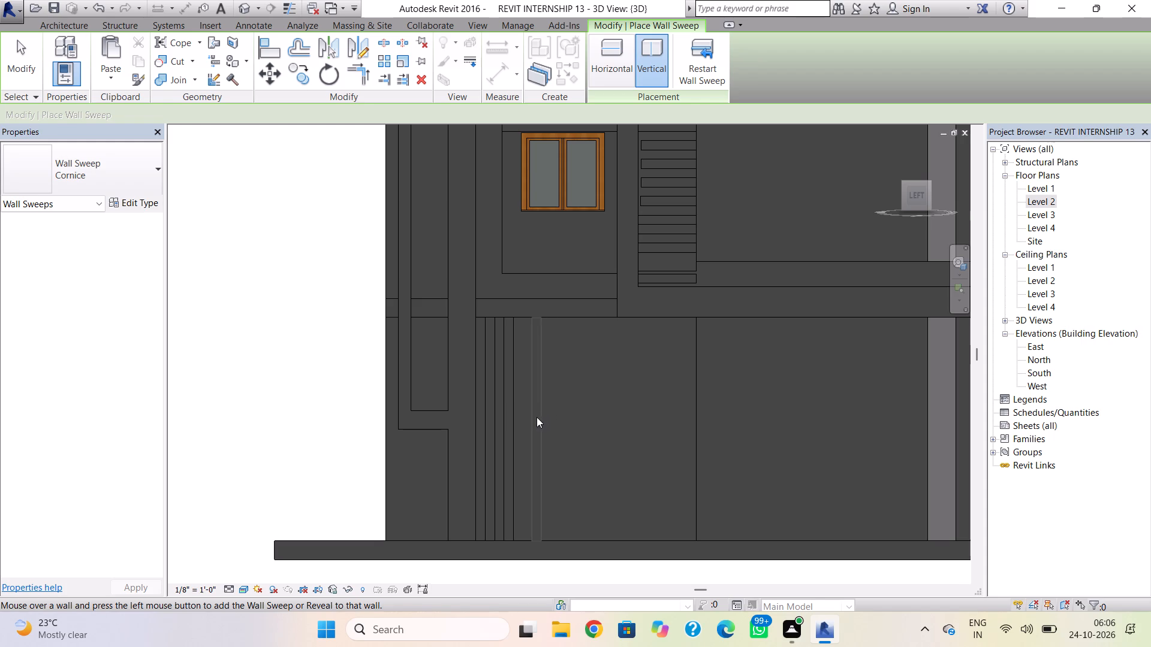
{"action": "double_click", "coordinate": [531, 422]}
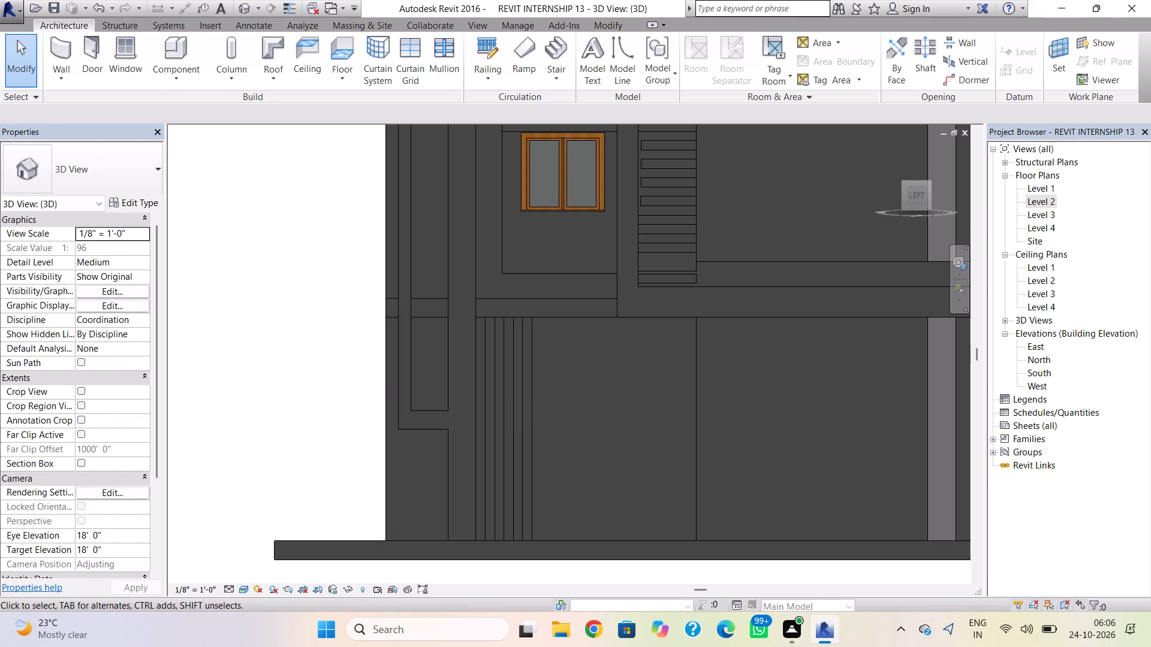
{"action": "left_click", "coordinate": [59, 80]}
{"action": "left_click", "coordinate": [89, 200]}
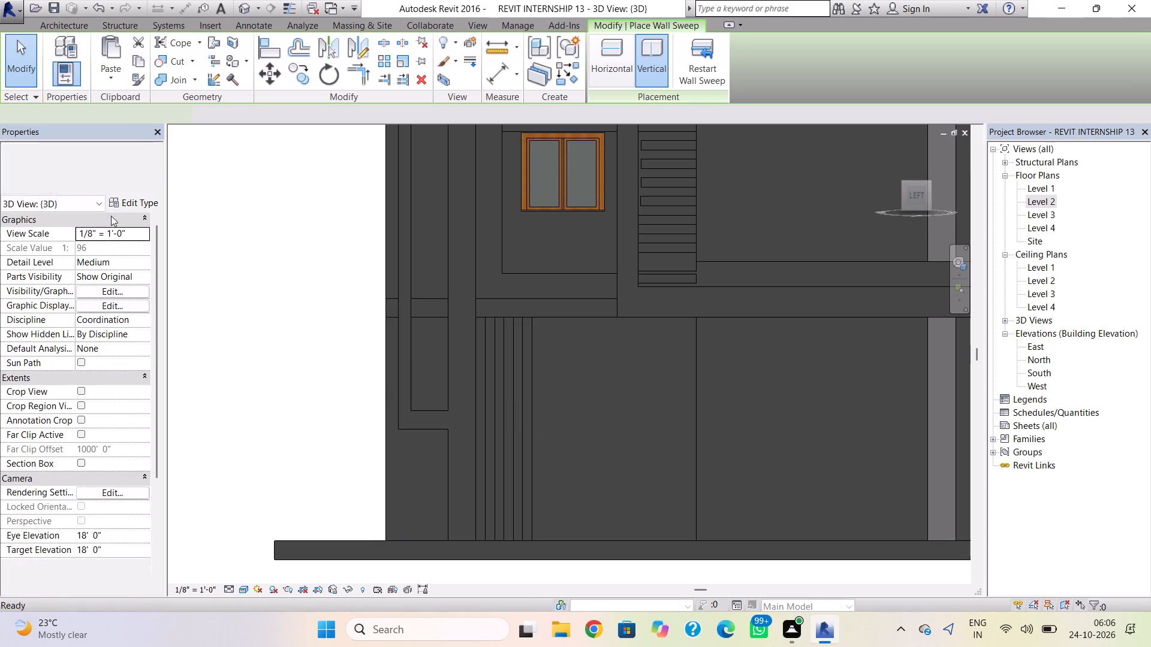
{"action": "double_click", "coordinate": [548, 413]}
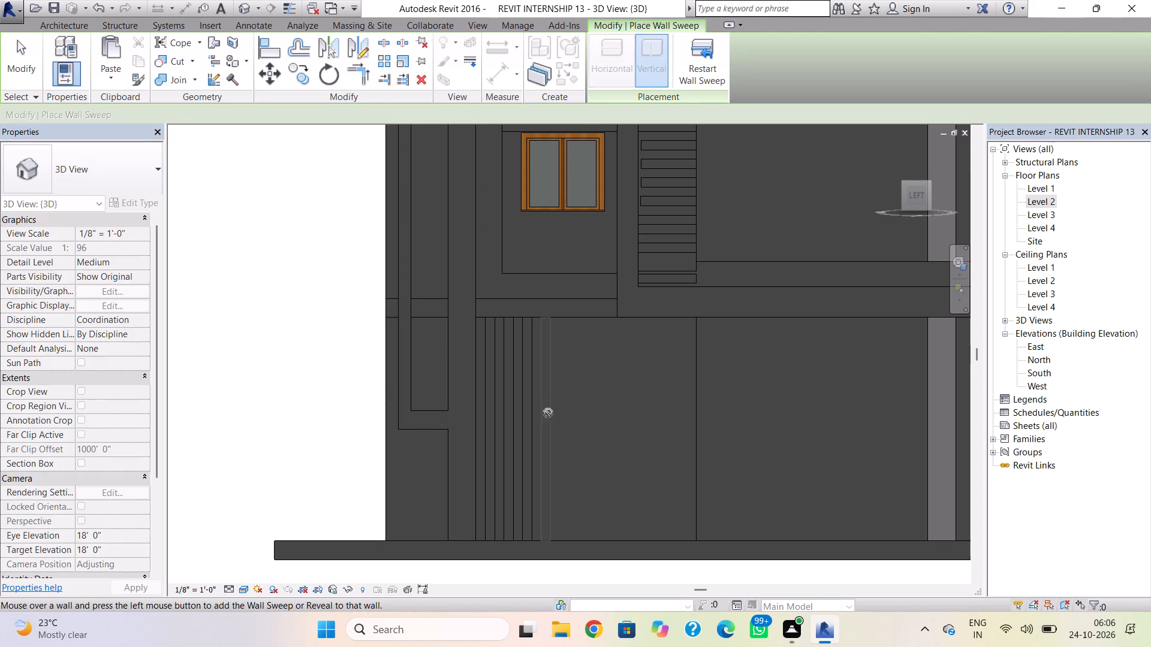
Continue the ground-floor row with three more evenly spaced vertical Cornice wall sweeps, ending below the window frame's far edge.
{"action": "left_click", "coordinate": [65, 78]}
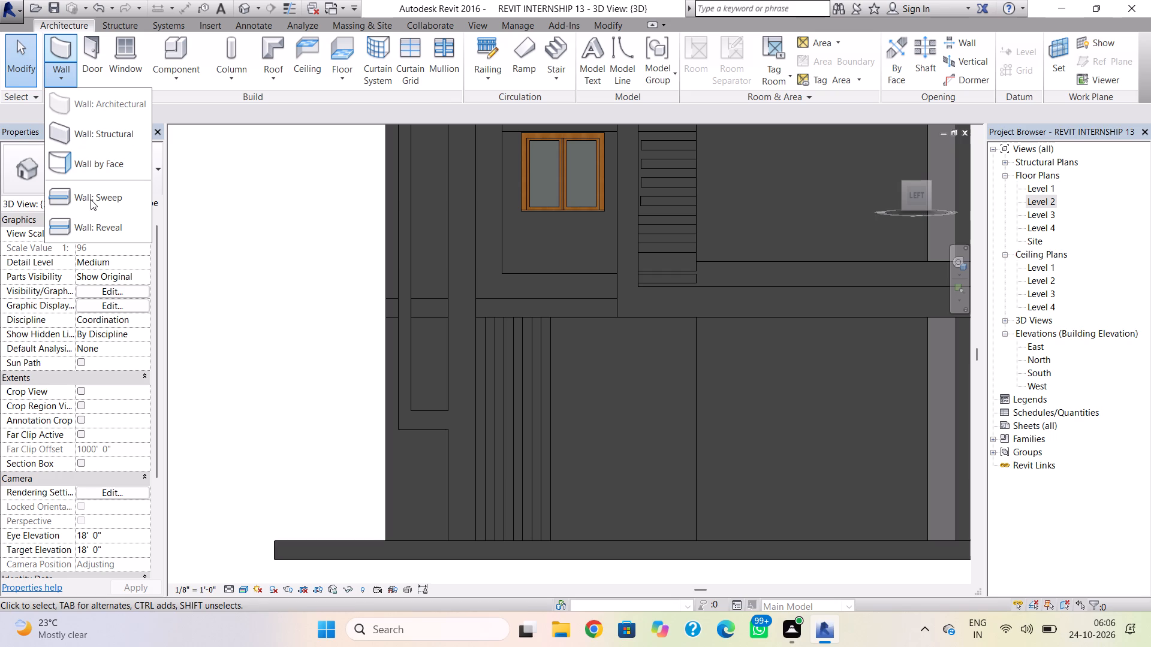
{"action": "left_click", "coordinate": [103, 203]}
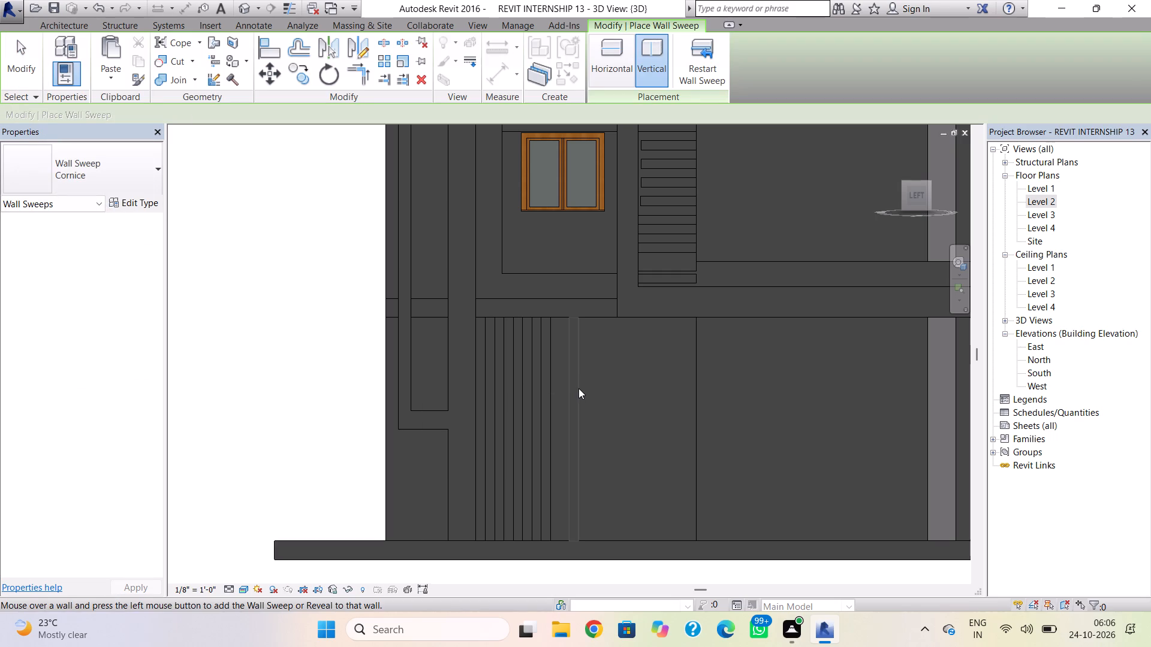
{"action": "double_click", "coordinate": [567, 387]}
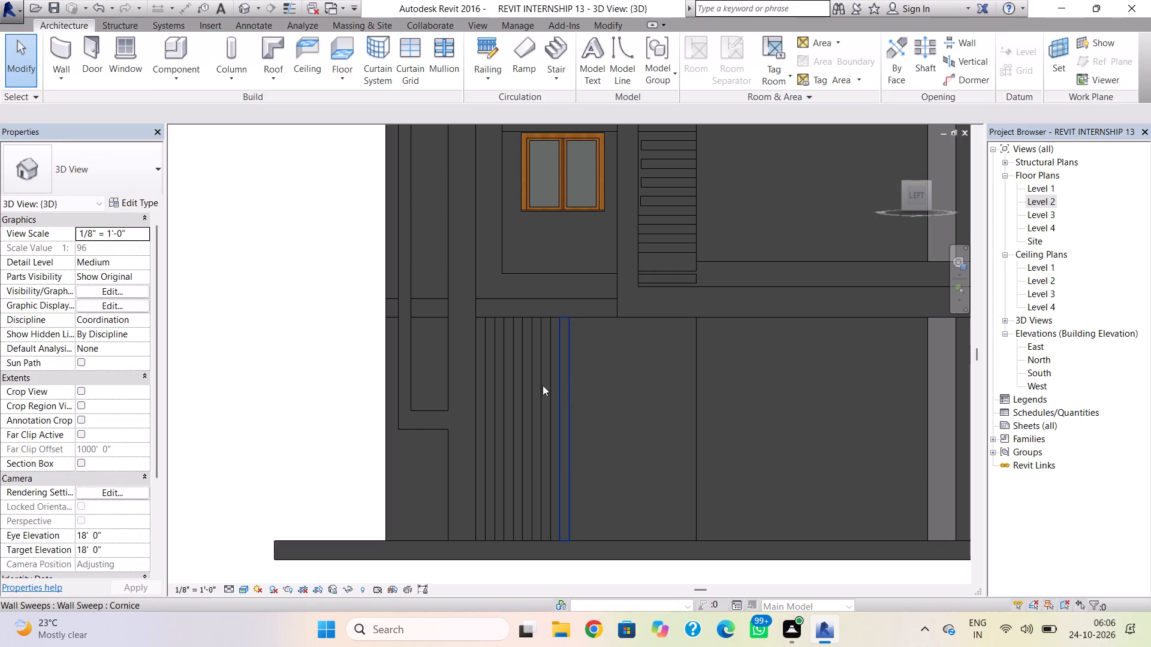
{"action": "left_click", "coordinate": [60, 79]}
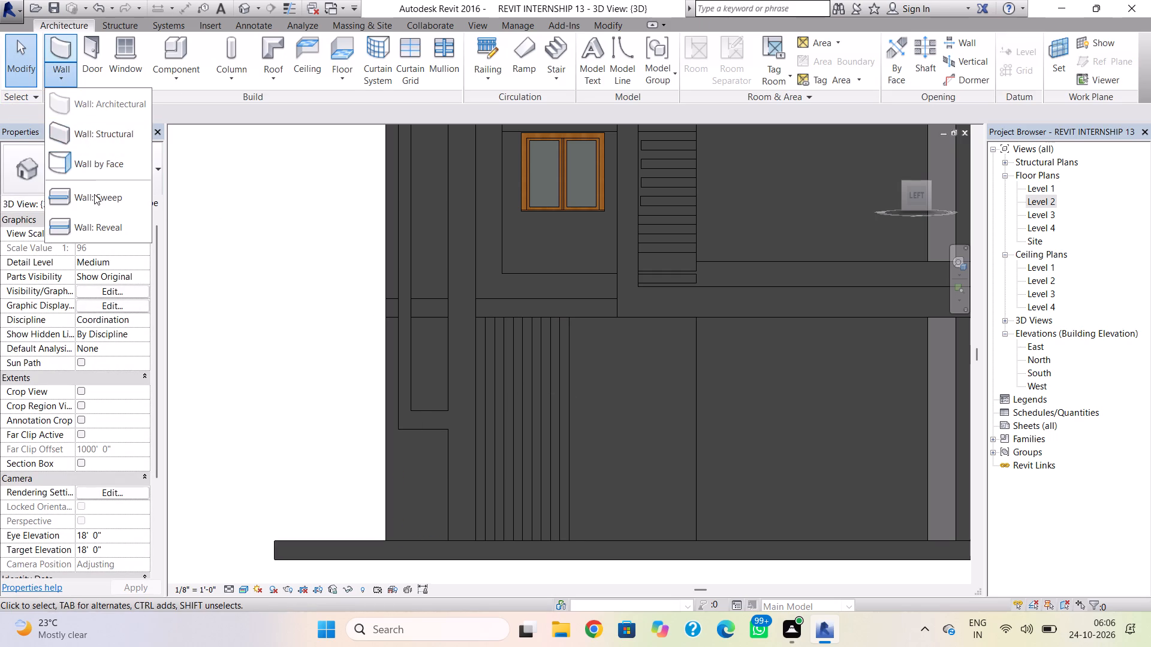
{"action": "left_click", "coordinate": [94, 194]}
{"action": "double_click", "coordinate": [587, 356]}
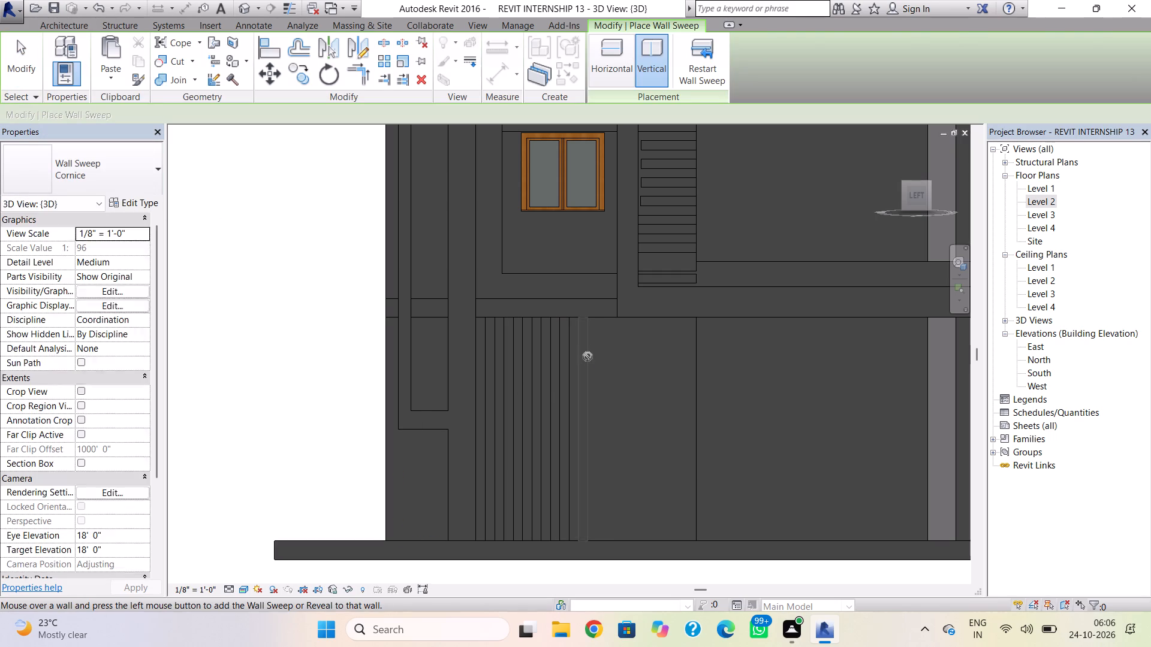
{"action": "left_click", "coordinate": [62, 83]}
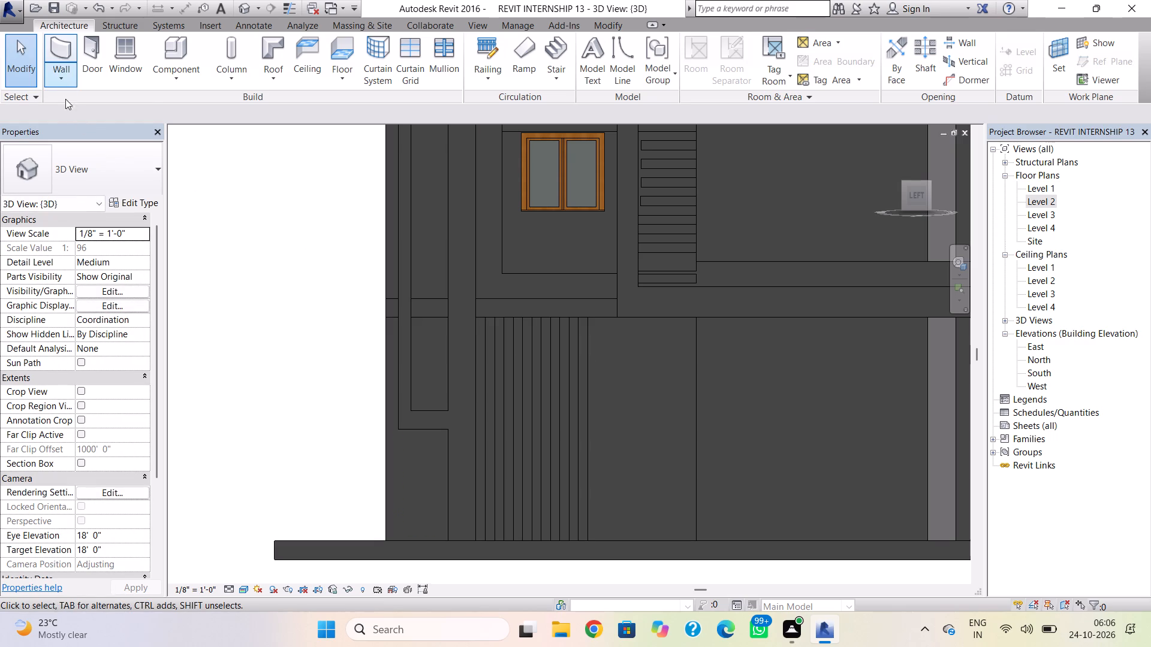
{"action": "left_click", "coordinate": [74, 197]}
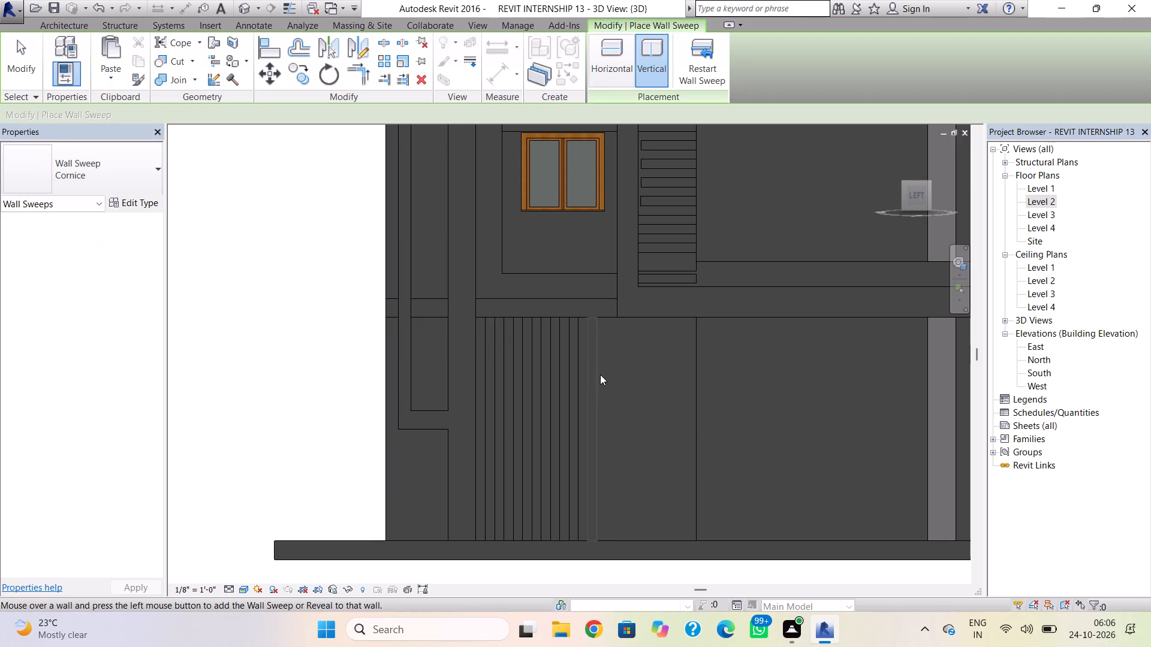
{"action": "double_click", "coordinate": [604, 377]}
{"action": "key", "text": "Escape"}
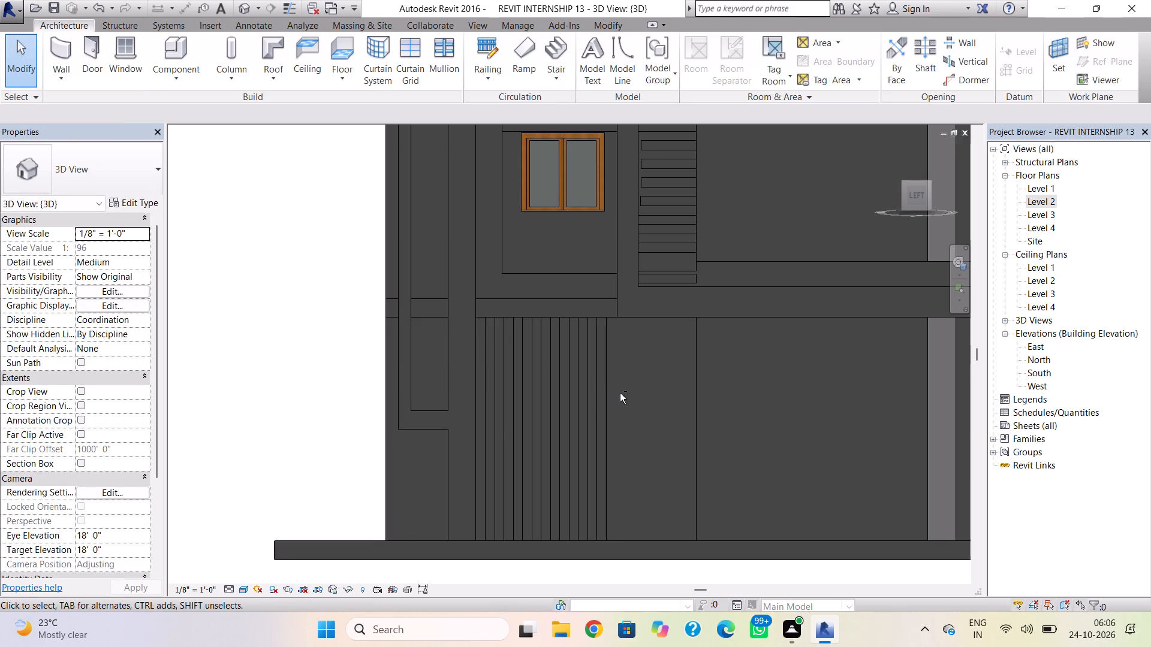
{"action": "right_click_drag", "start_coordinate": [621, 393], "coordinate": [699, 435], "text": "shift"}
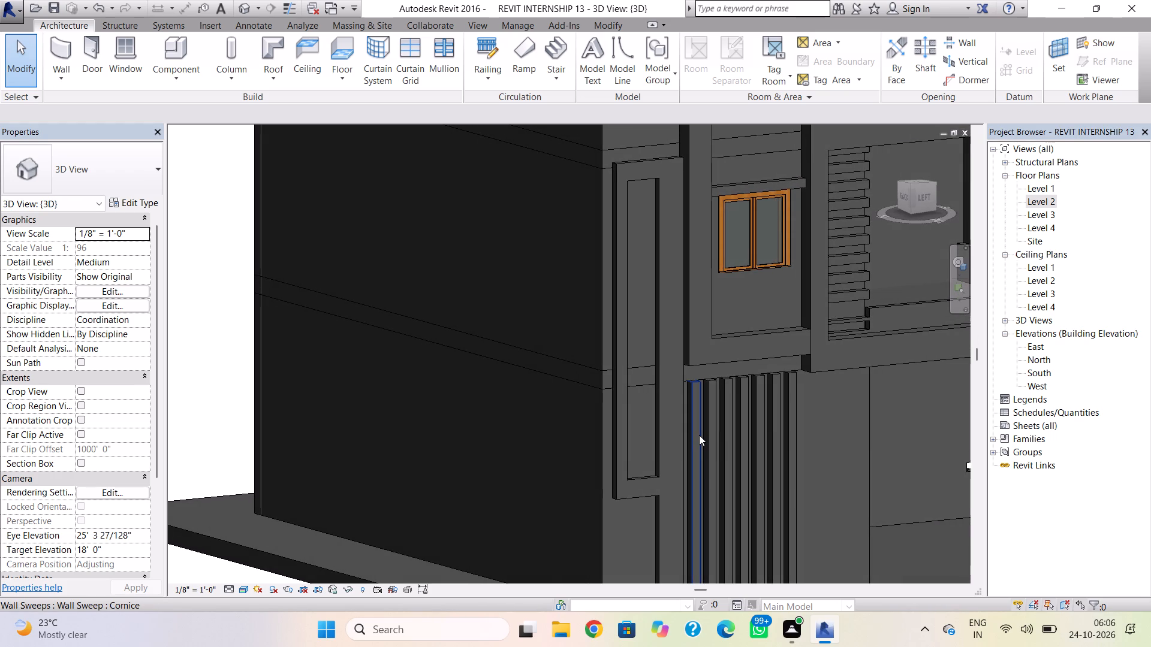
Open the profile of the front-facing ground-floor wall recessed under the balcony for editing.
{"action": "key", "text": "Escape"}
{"action": "scroll", "coordinate": [699, 436], "scroll_direction": "down", "scroll_amount": 3}
{"action": "middle_click_drag", "start_coordinate": [699, 445], "coordinate": [701, 453]}
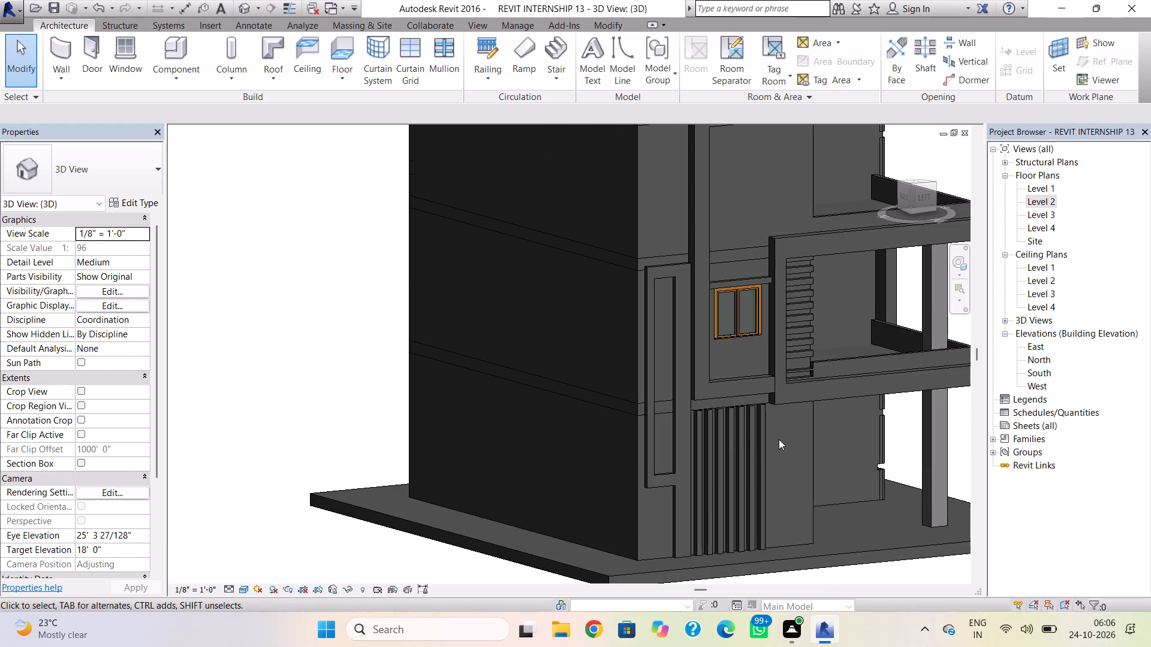
{"action": "right_click_drag", "start_coordinate": [831, 455], "coordinate": [671, 440], "text": "shift"}
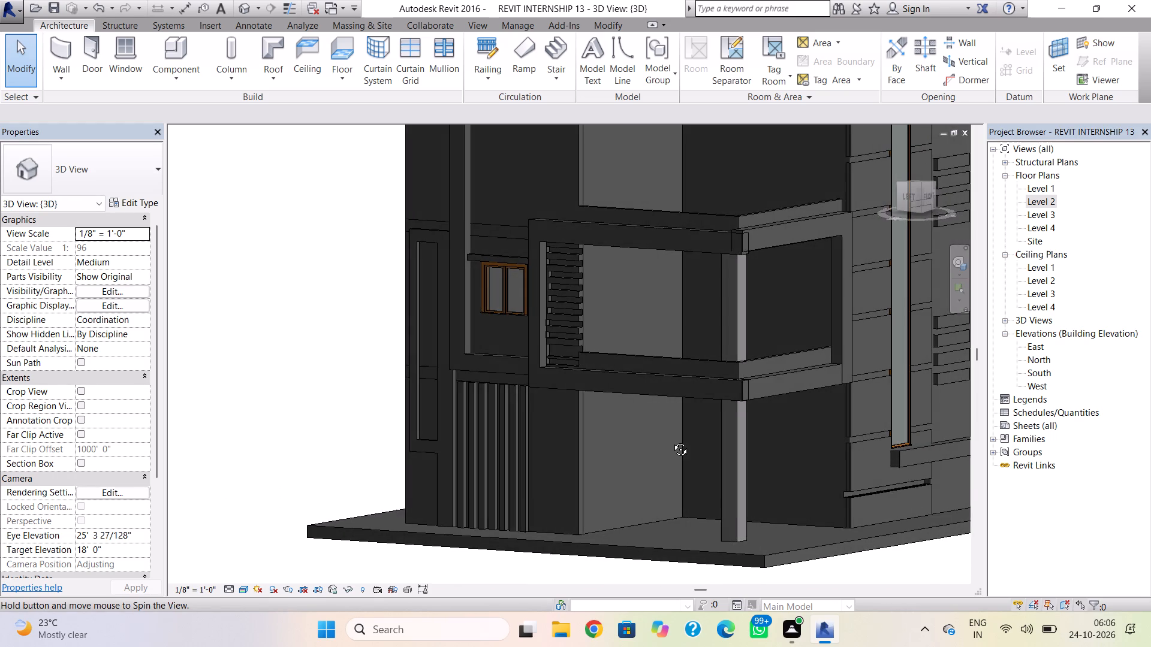
{"action": "right_click_drag", "start_coordinate": [671, 440], "coordinate": [658, 449], "text": "shift"}
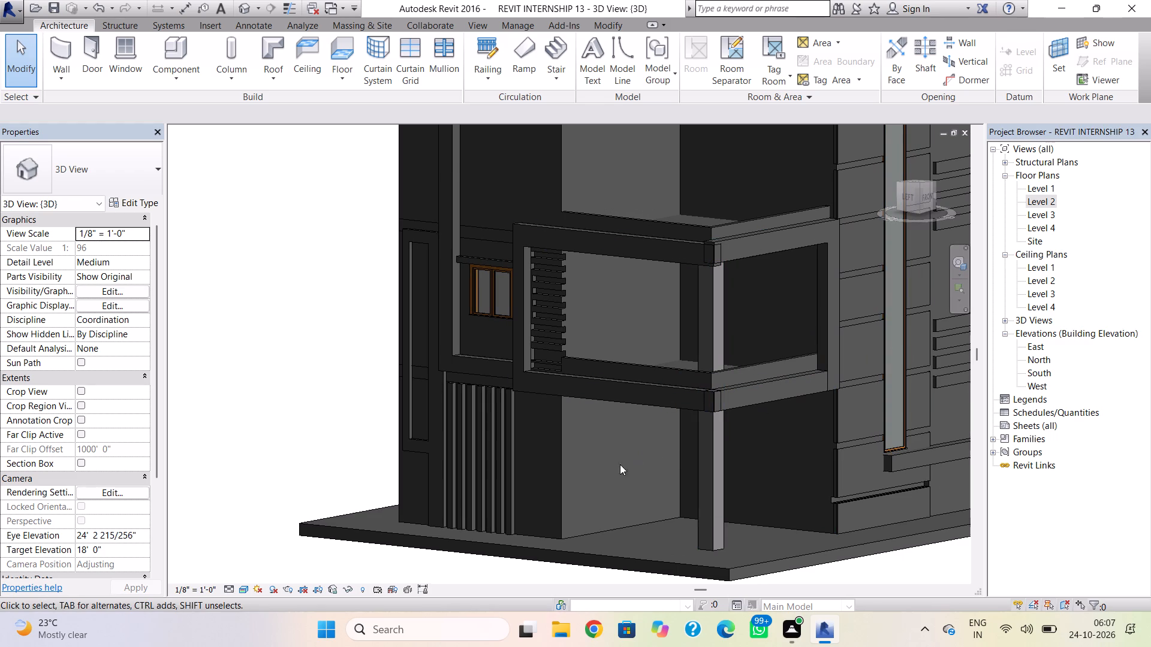
{"action": "left_click", "coordinate": [929, 194]}
{"action": "scroll", "coordinate": [517, 397], "scroll_direction": "up", "scroll_amount": 6}
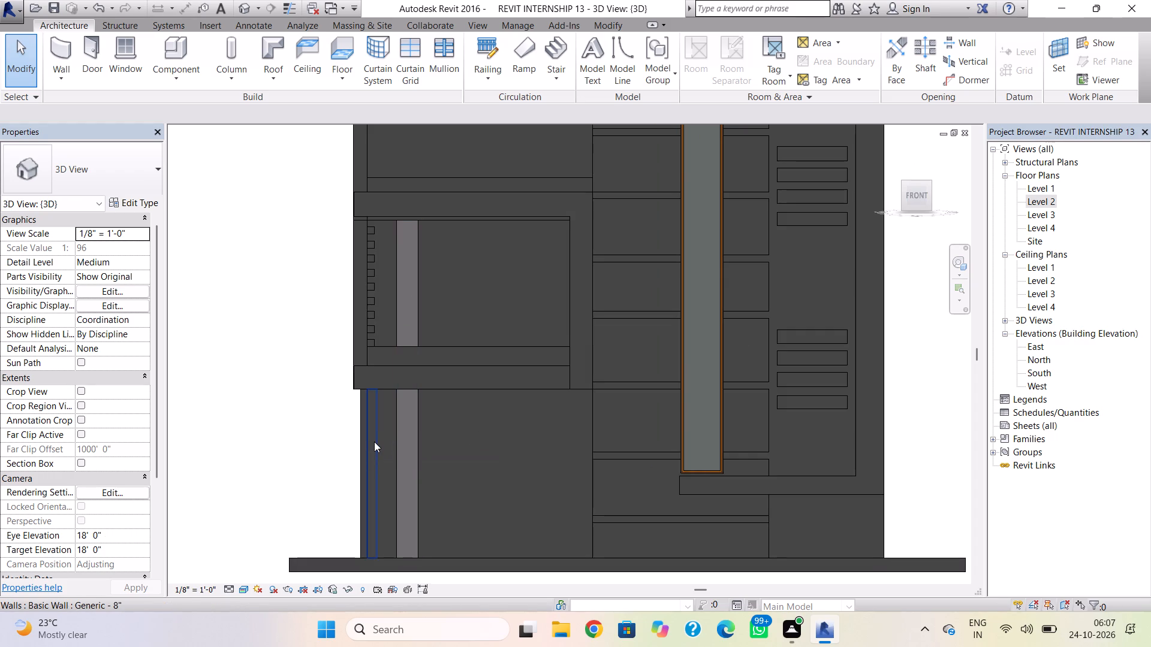
{"action": "right_click_drag", "start_coordinate": [385, 446], "coordinate": [433, 502], "text": "shift"}
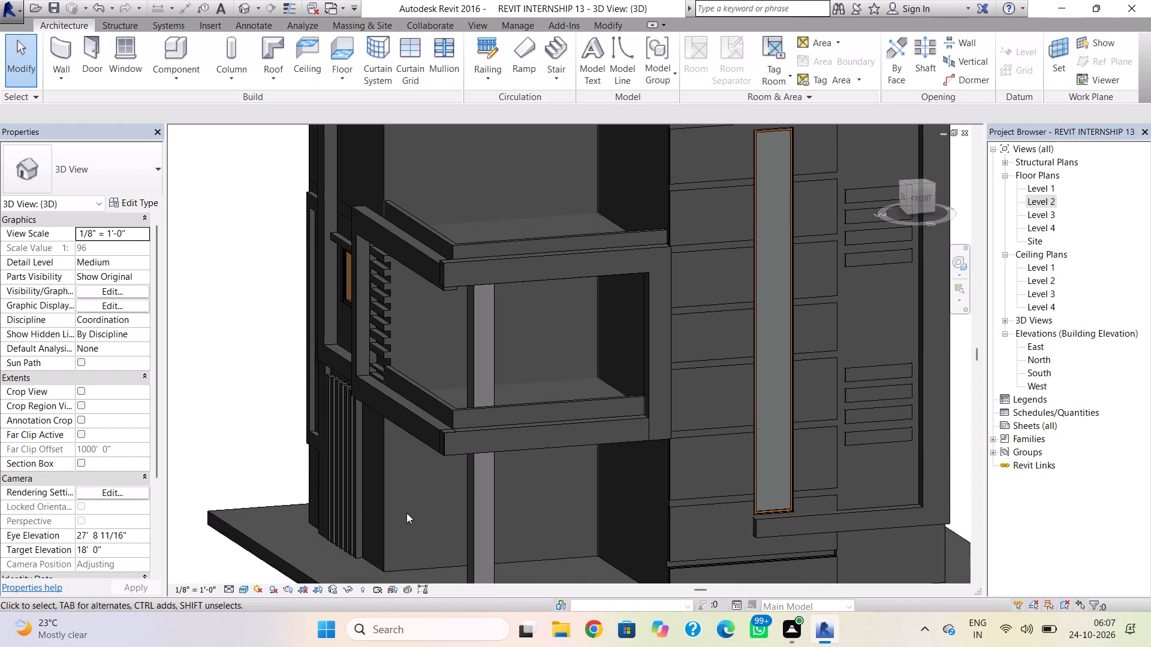
{"action": "double_click", "coordinate": [403, 565]}
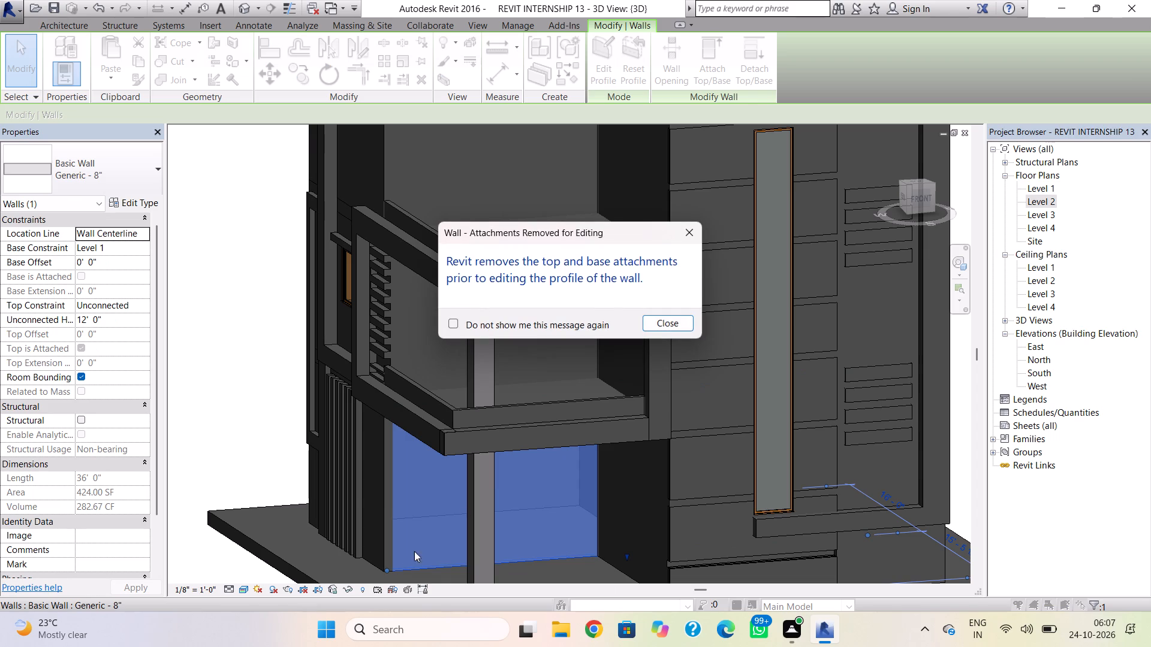
{"action": "left_click", "coordinate": [679, 326]}
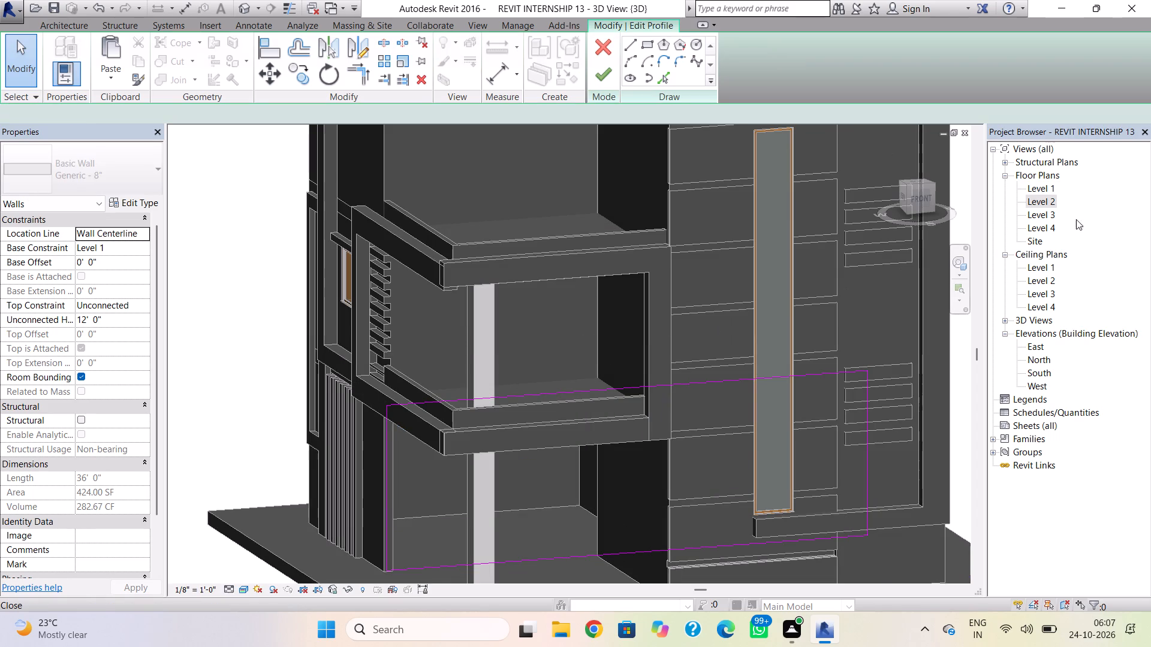
Sketch a three-sided rectangular notch about 4'-4" wide and 3'-7" high inward from the wall profile's vertical edge at the left façade corner.
{"action": "left_click", "coordinate": [924, 201]}
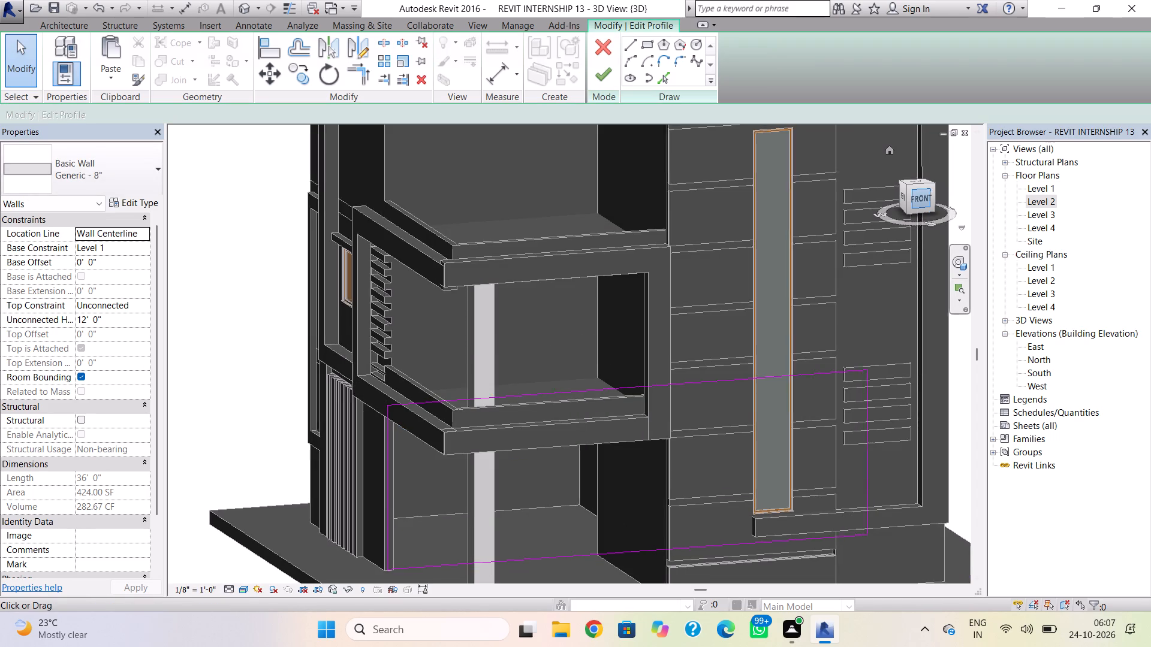
{"action": "scroll", "coordinate": [481, 438], "scroll_direction": "up", "scroll_amount": 7}
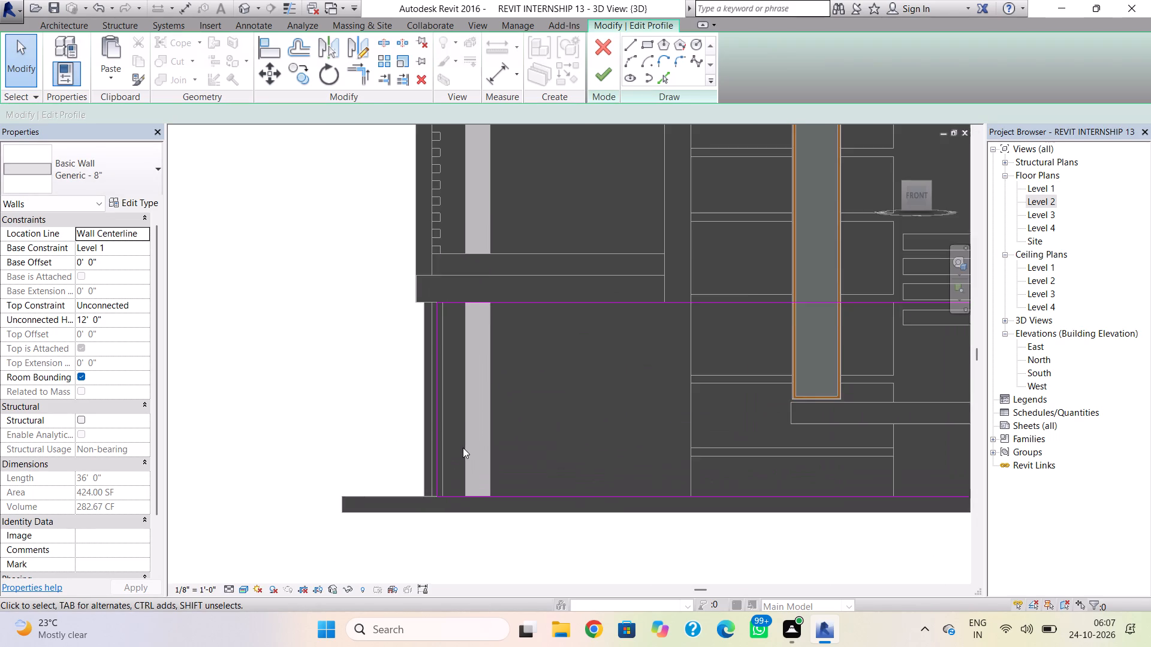
{"action": "scroll", "coordinate": [459, 433], "scroll_direction": "up", "scroll_amount": 4}
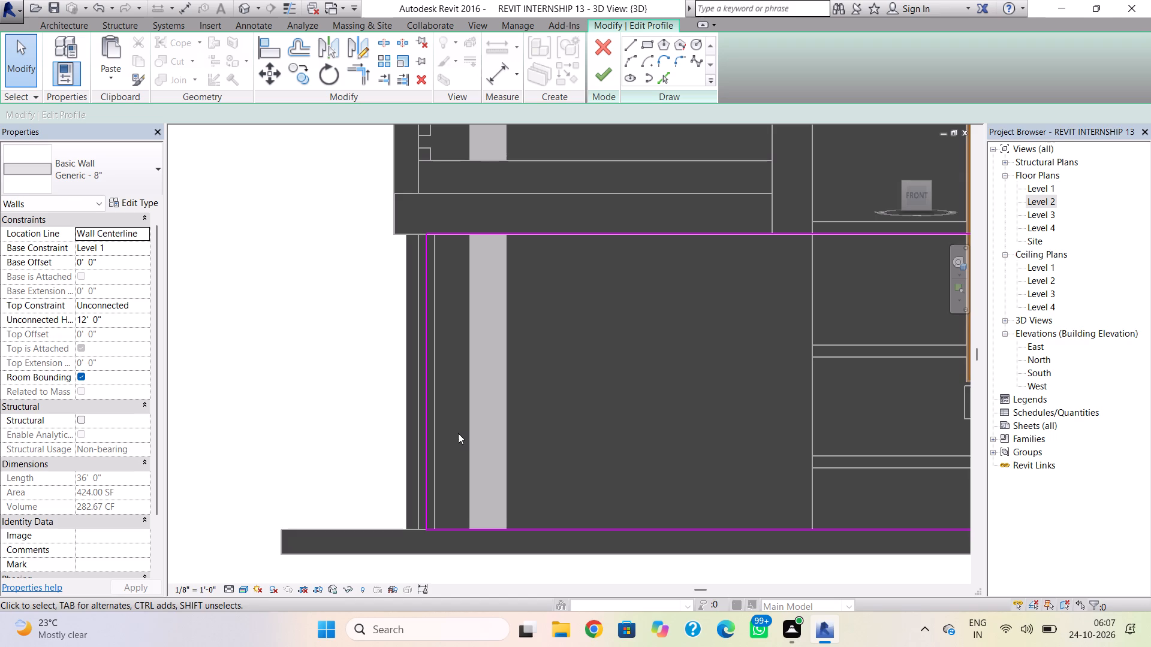
{"action": "left_click", "coordinate": [631, 46]}
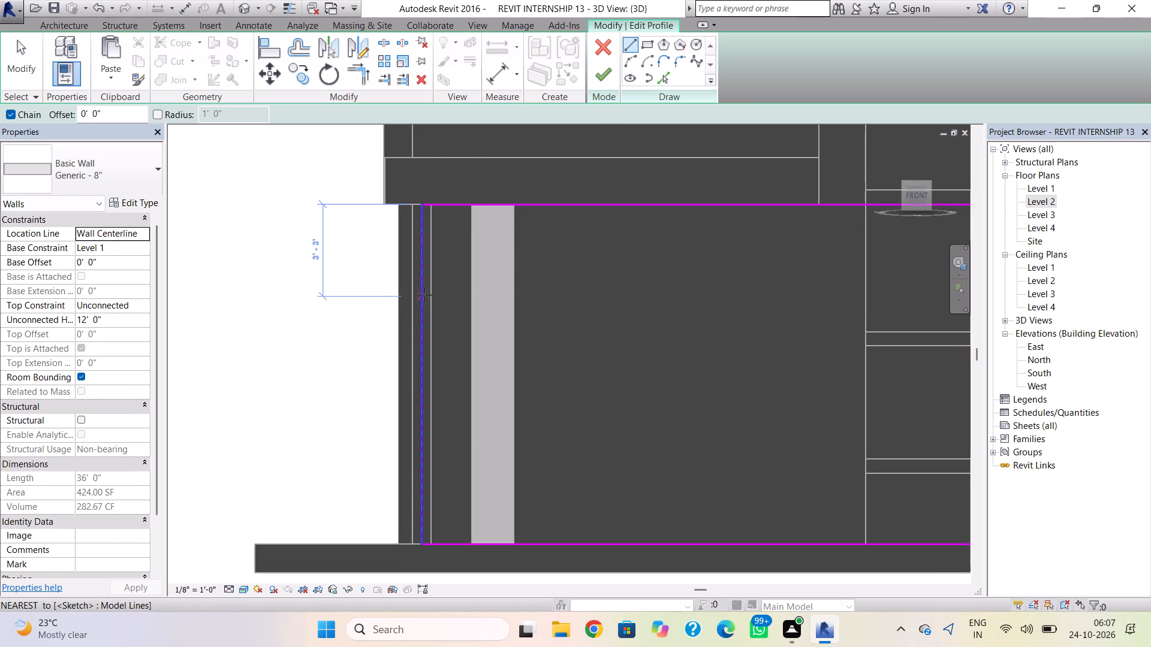
{"action": "left_click", "coordinate": [423, 288]}
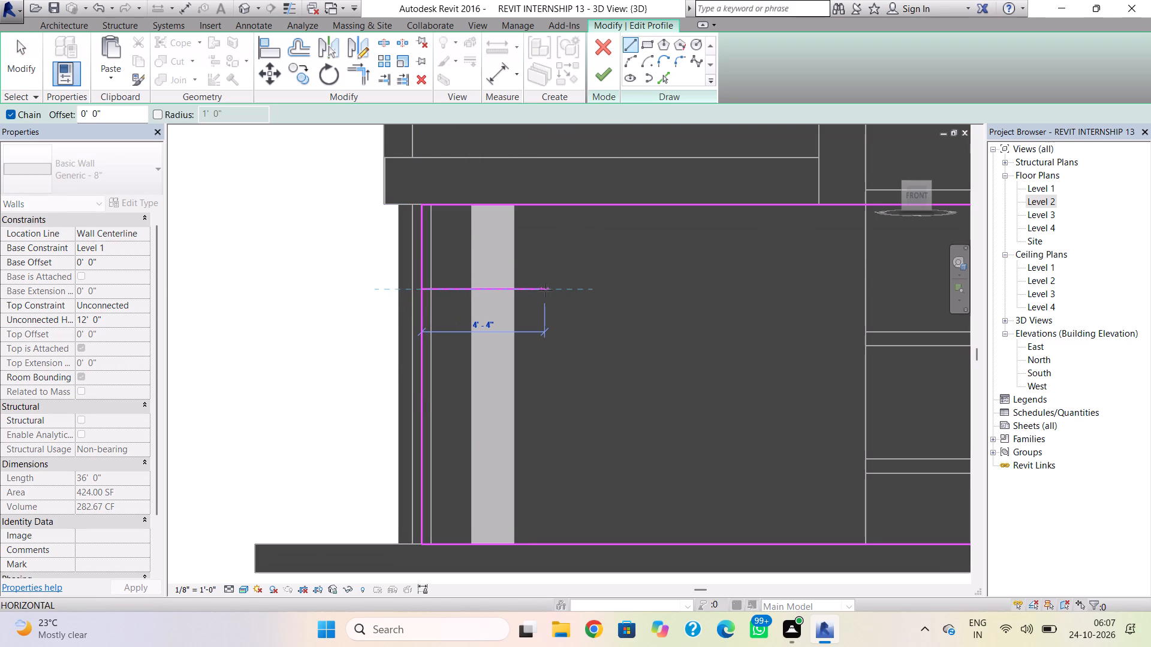
{"action": "left_click", "coordinate": [546, 290]}
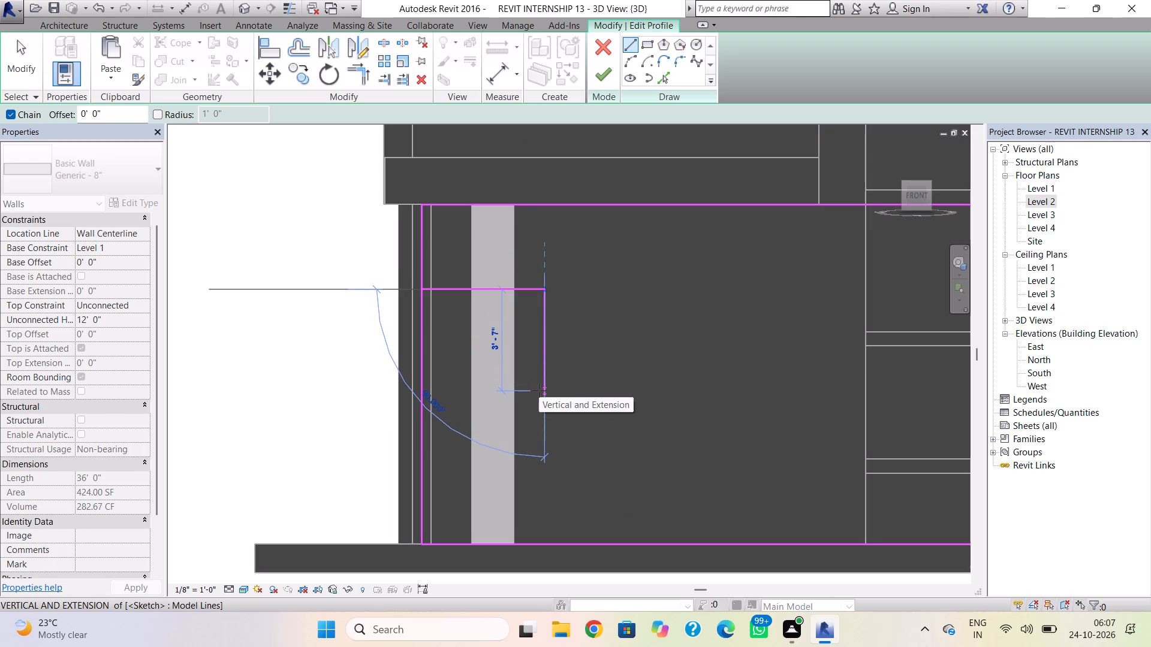
{"action": "left_click", "coordinate": [539, 391]}
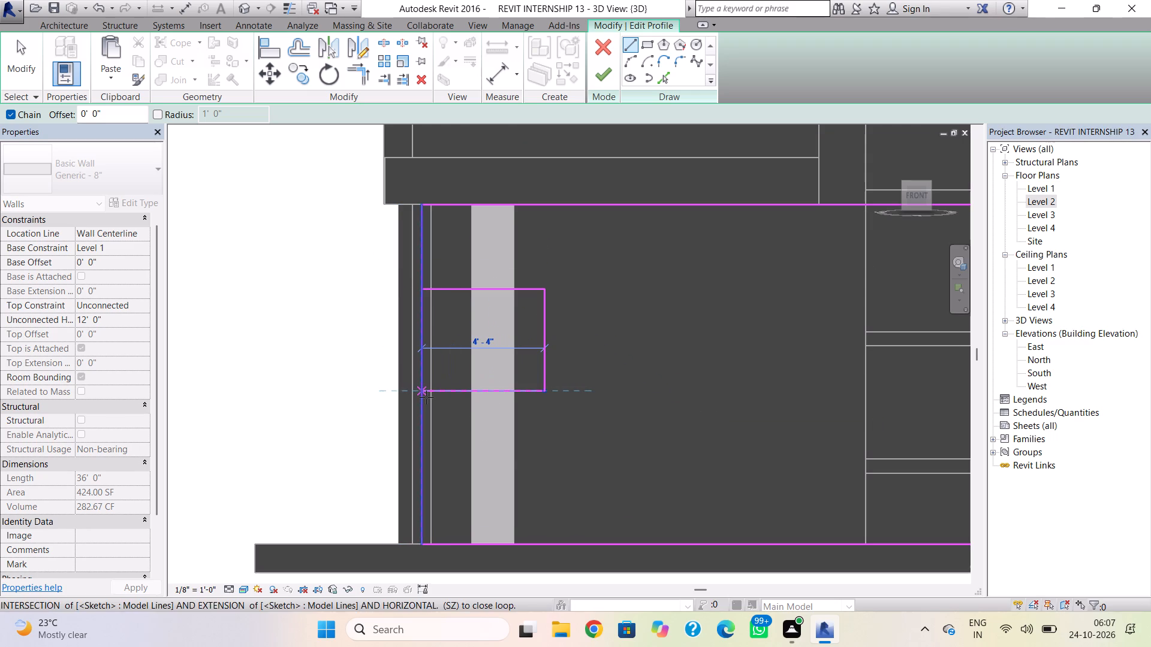
{"action": "left_click", "coordinate": [426, 397]}
{"action": "key", "text": "Escape"}
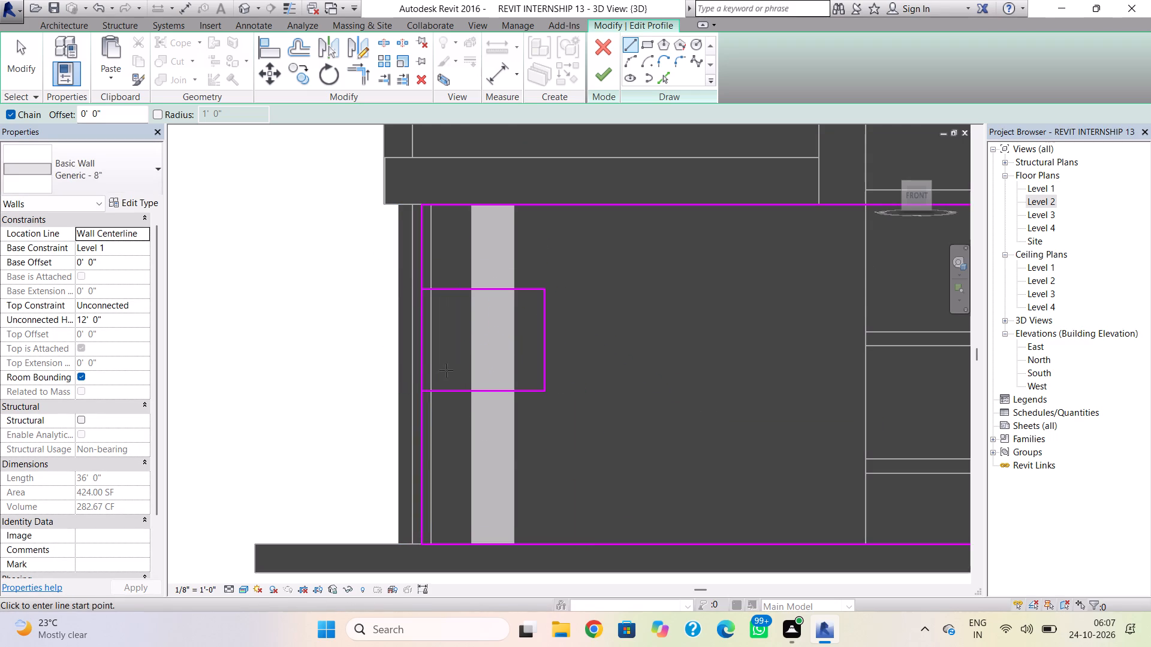
{"action": "key", "text": "Escape"}
Replace the profile's full-height corner edge with separate segments above and below the notch, and finish the wall profile.
{"action": "left_click", "coordinate": [420, 356]}
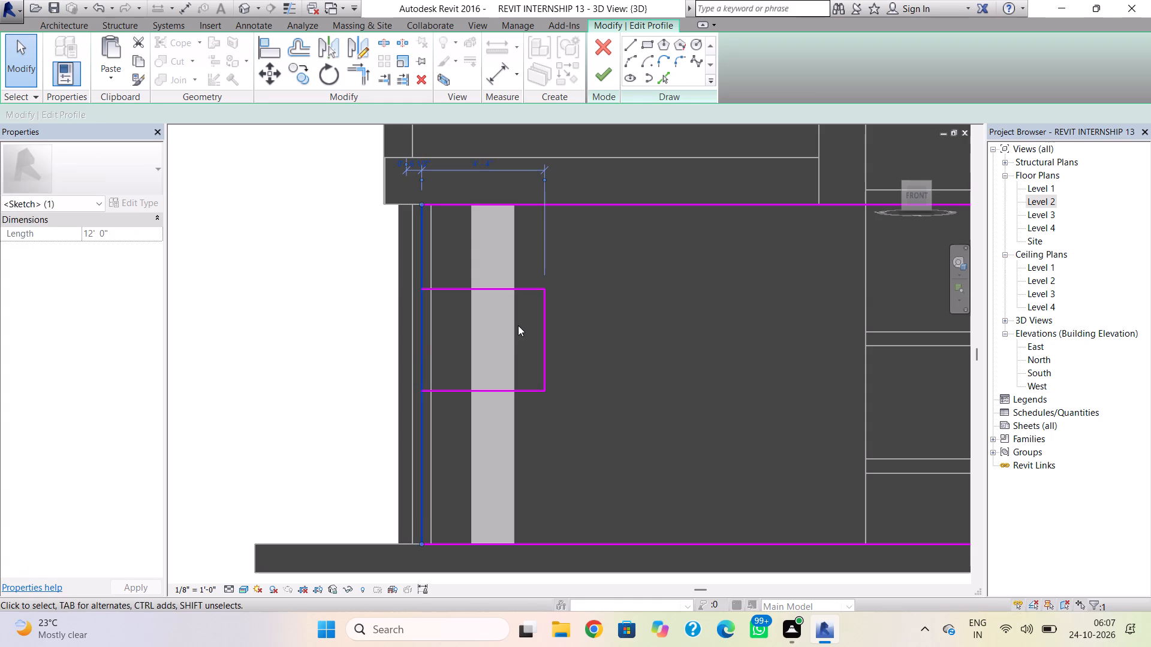
{"action": "key", "text": "Delete"}
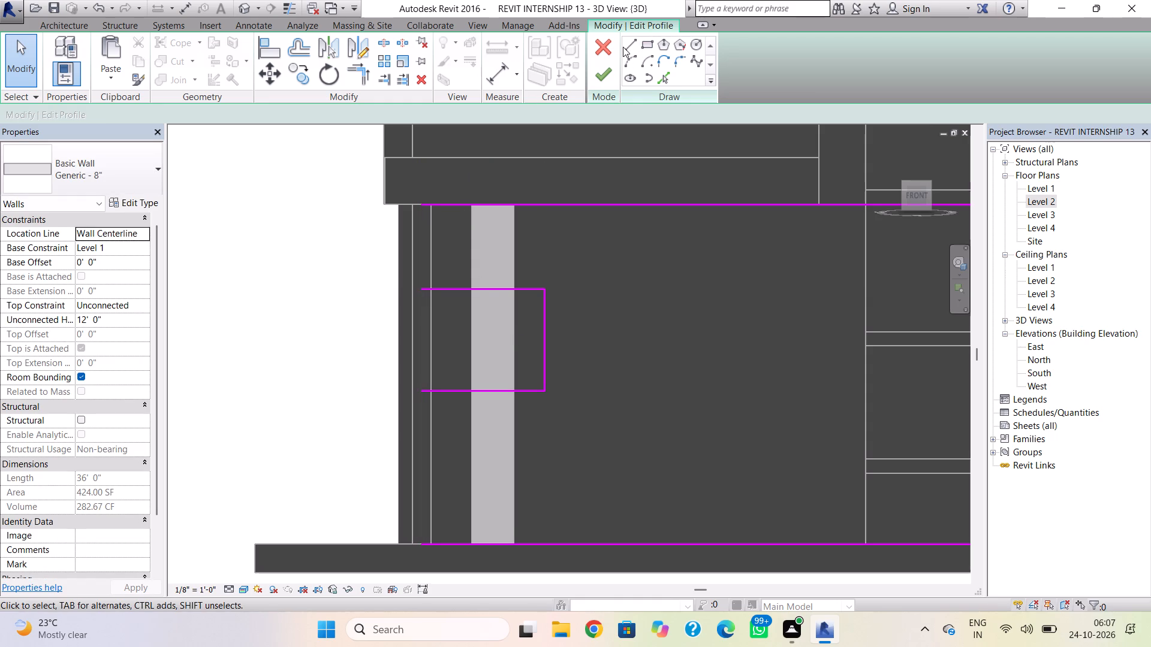
{"action": "left_click", "coordinate": [623, 47]}
{"action": "left_click", "coordinate": [422, 286]}
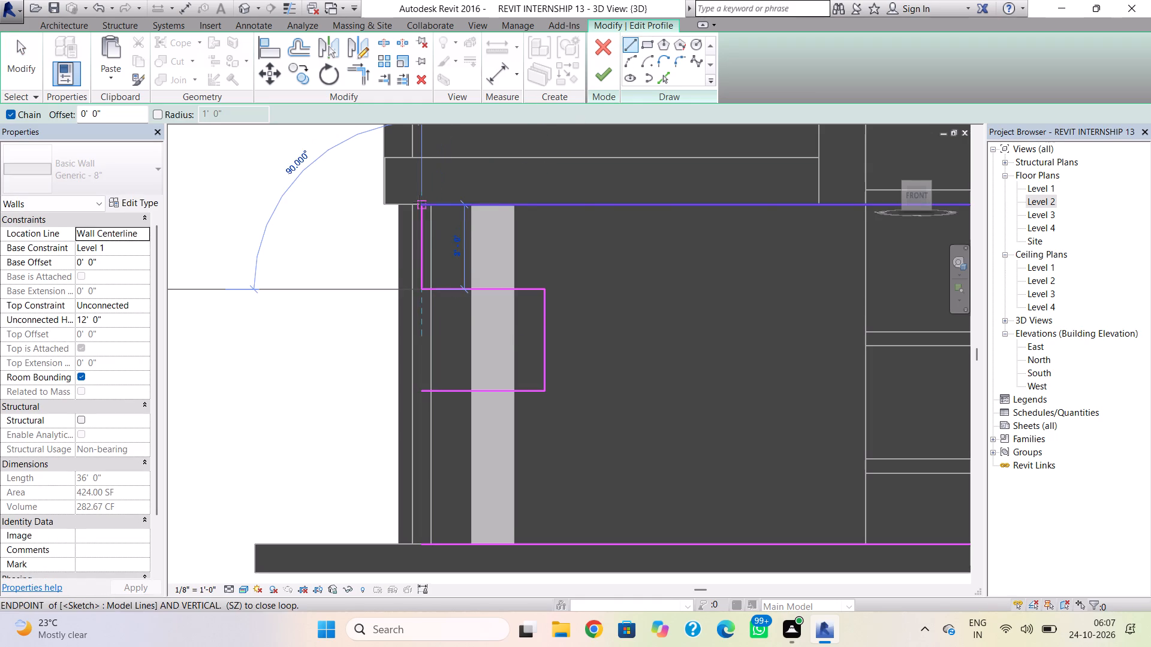
{"action": "left_click", "coordinate": [419, 201]}
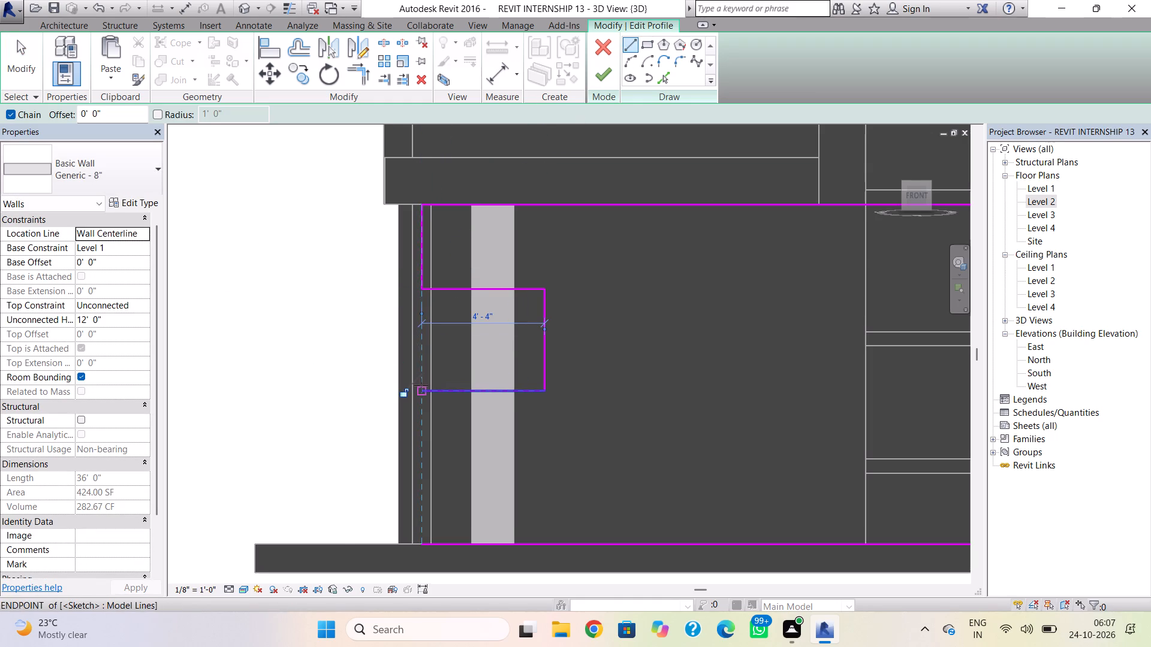
{"action": "left_click", "coordinate": [421, 385]}
{"action": "left_click", "coordinate": [421, 541]}
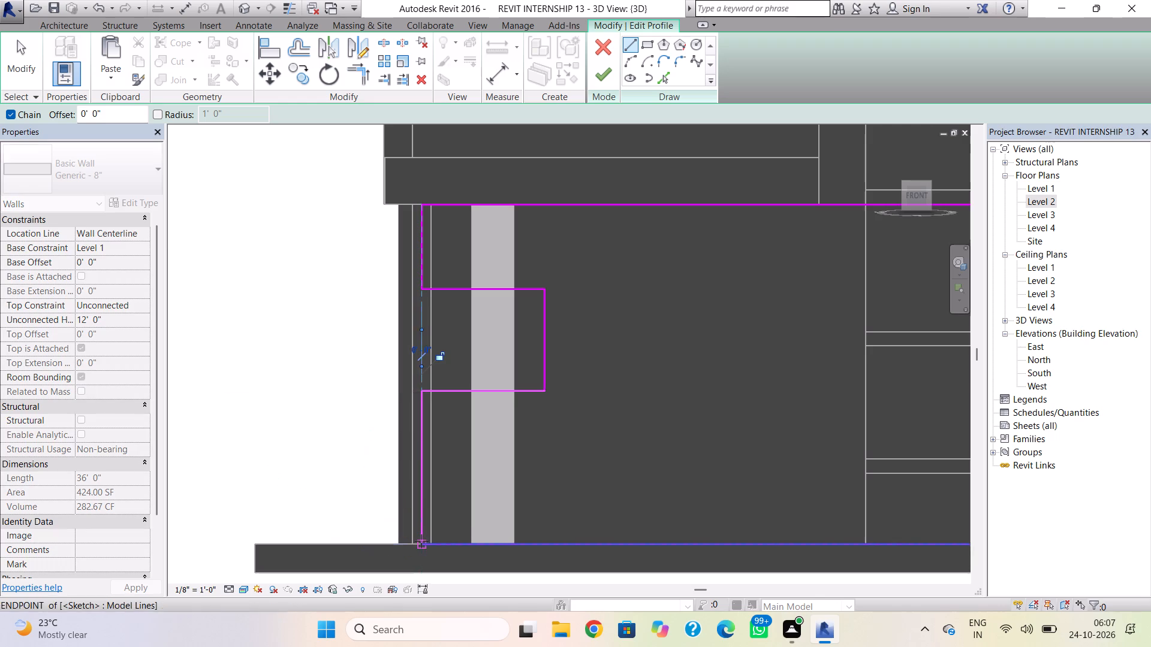
{"action": "left_click", "coordinate": [603, 77]}
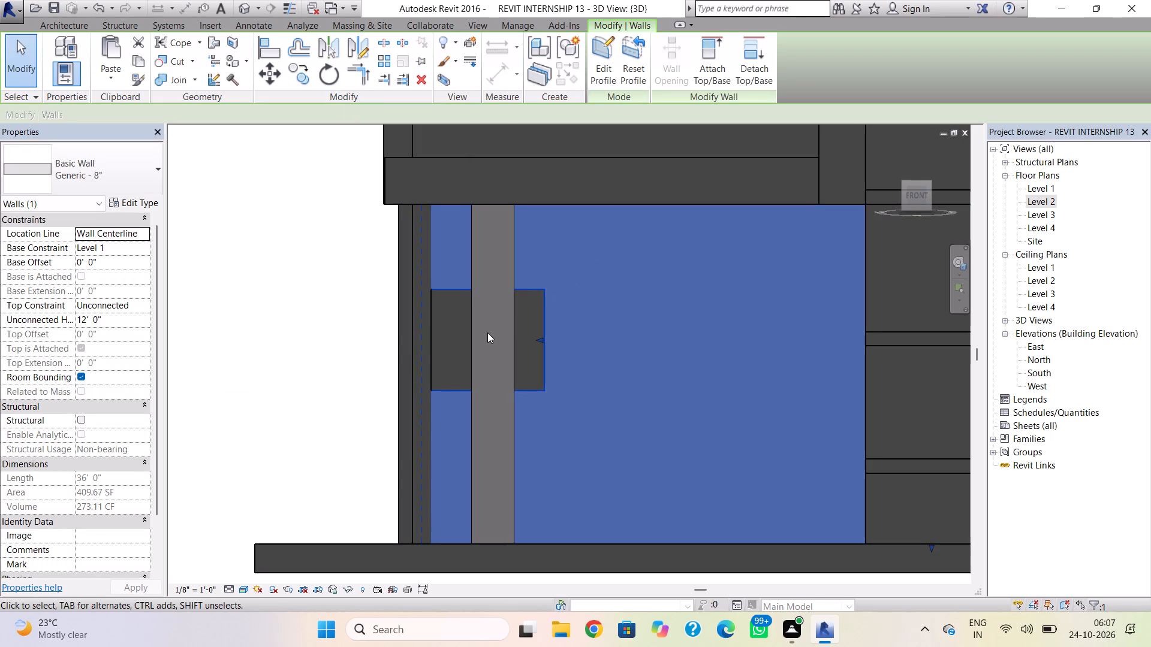
In the adjoining left façade ground-floor wall's profile, sketch a short horizontal line inward from the corner edge, level with the front notch's top.
{"action": "right_click_drag", "start_coordinate": [487, 333], "coordinate": [656, 347], "text": "shift"}
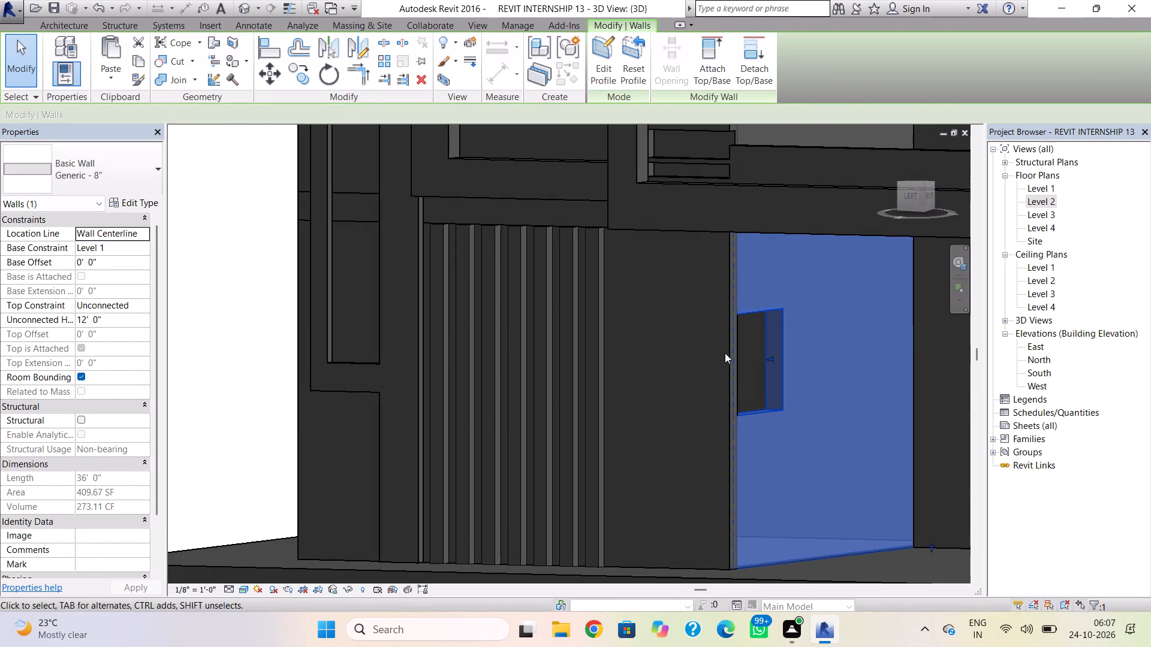
{"action": "double_click", "coordinate": [725, 353]}
{"action": "left_click", "coordinate": [676, 328]}
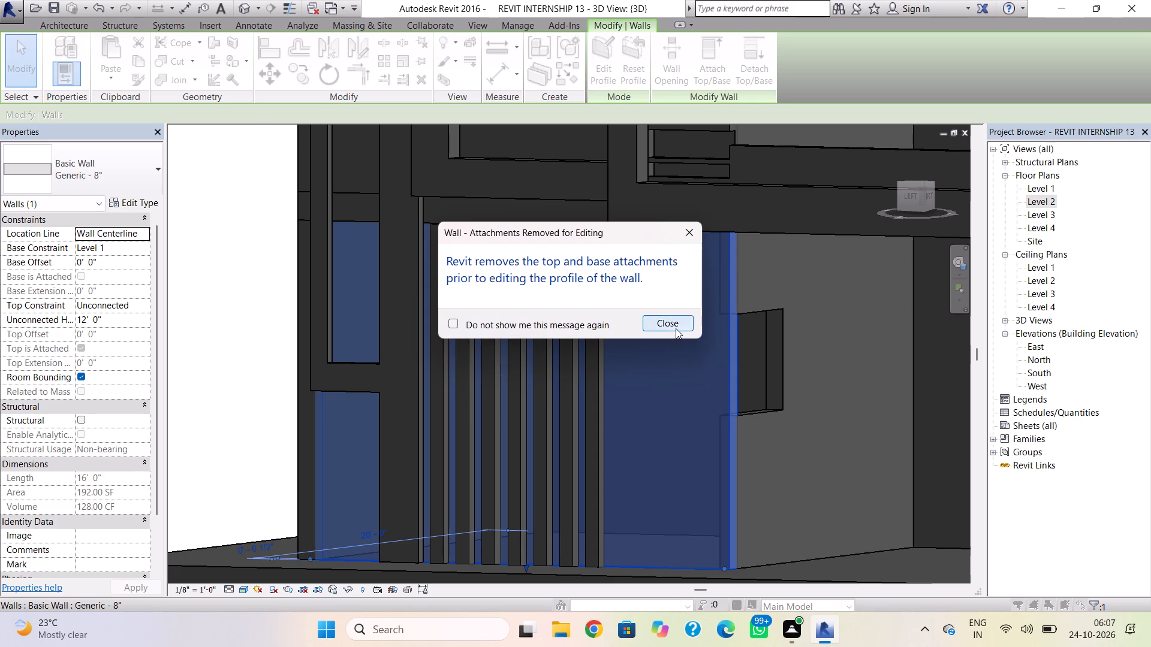
{"action": "left_click", "coordinate": [915, 192]}
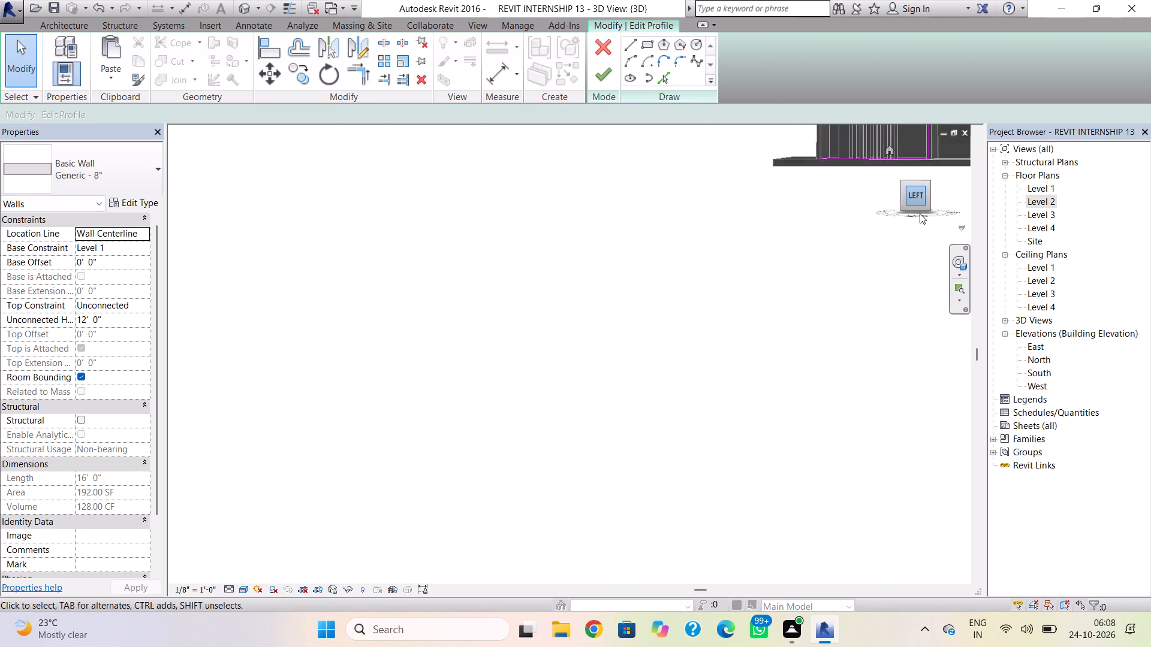
{"action": "scroll", "coordinate": [658, 279], "scroll_direction": "up", "scroll_amount": 3}
{"action": "scroll", "coordinate": [538, 429], "scroll_direction": "up", "scroll_amount": 4}
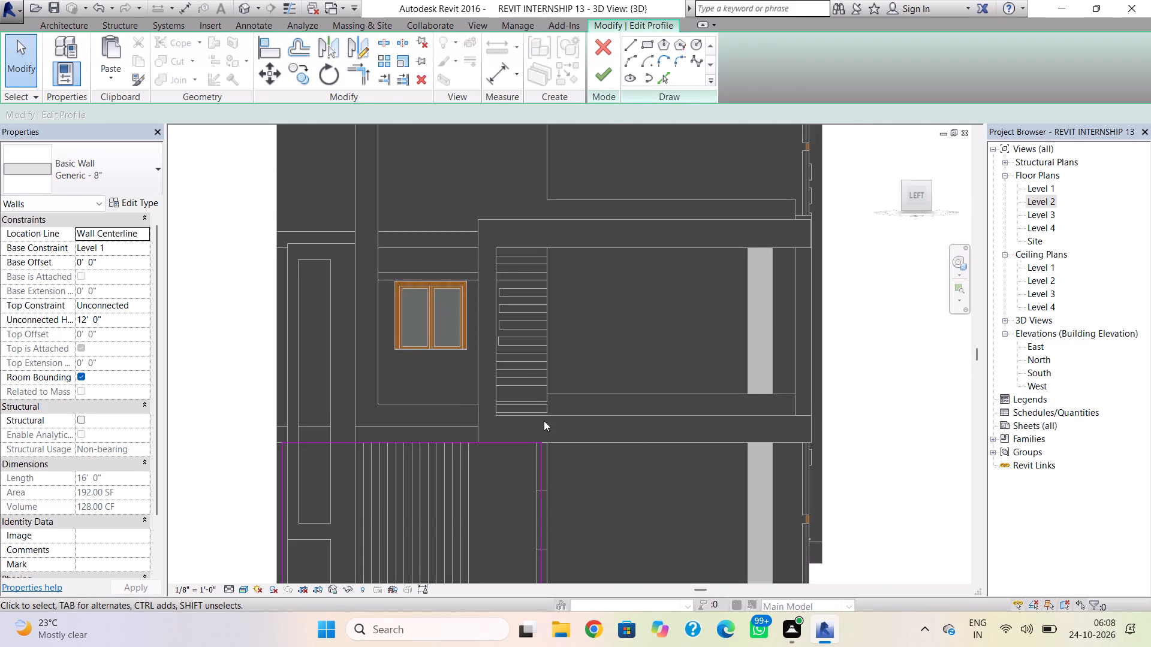
{"action": "middle_click_drag", "start_coordinate": [545, 420], "coordinate": [571, 312]}
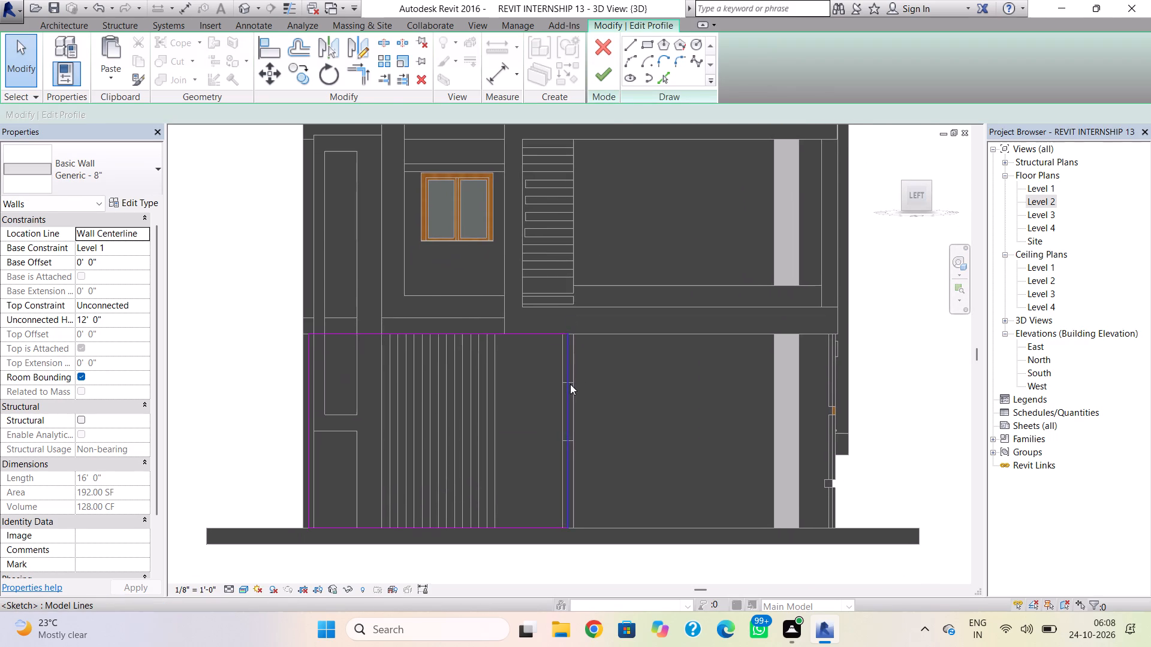
{"action": "left_click", "coordinate": [570, 384]}
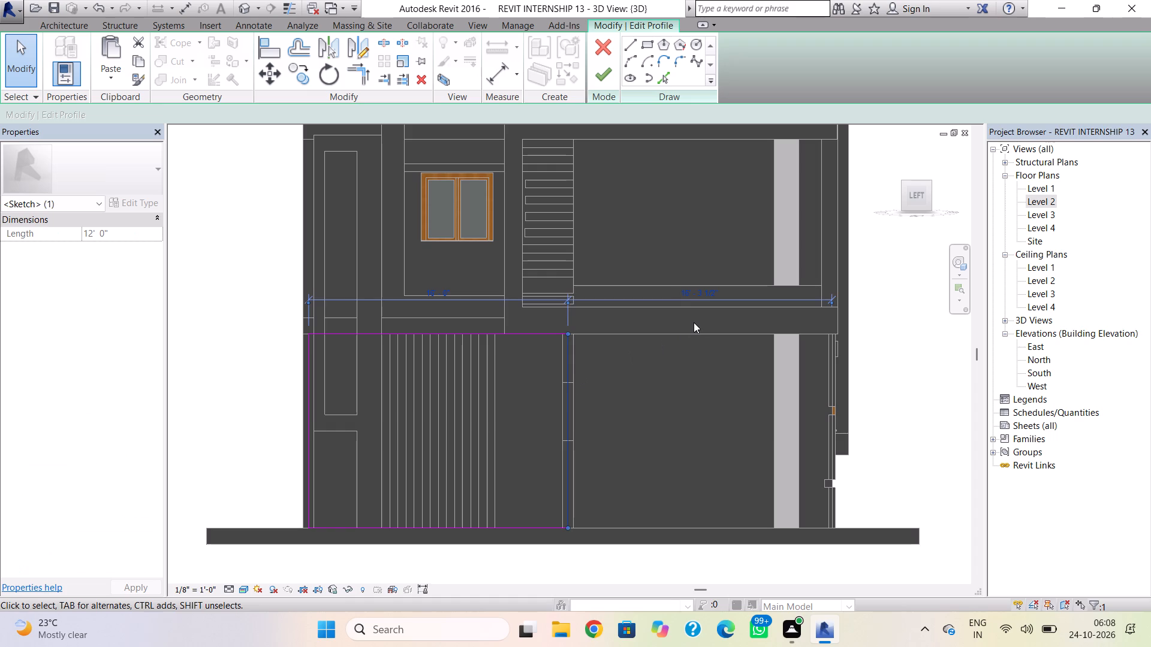
{"action": "left_click", "coordinate": [634, 44]}
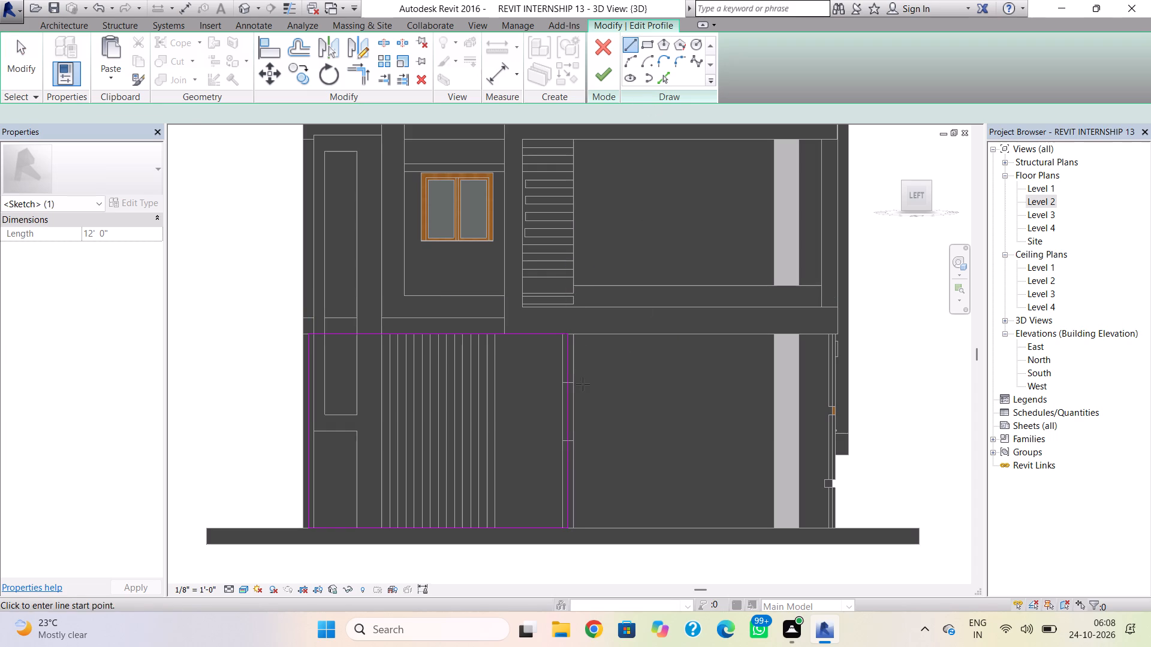
{"action": "left_click", "coordinate": [571, 382]}
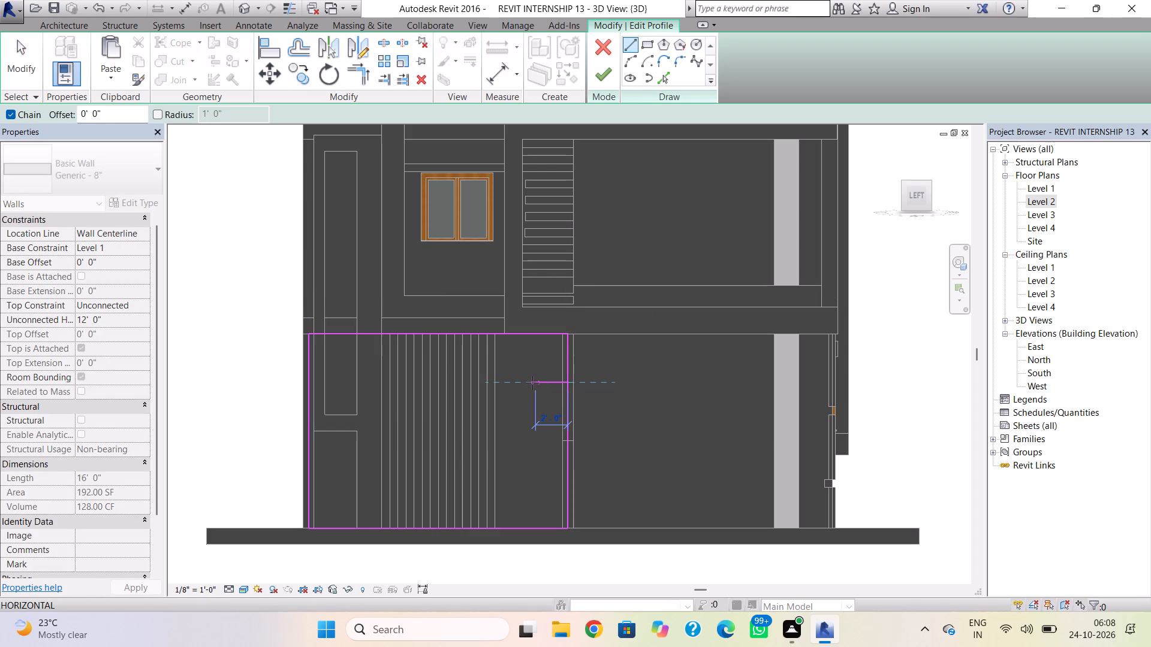
{"action": "left_click", "coordinate": [531, 383]}
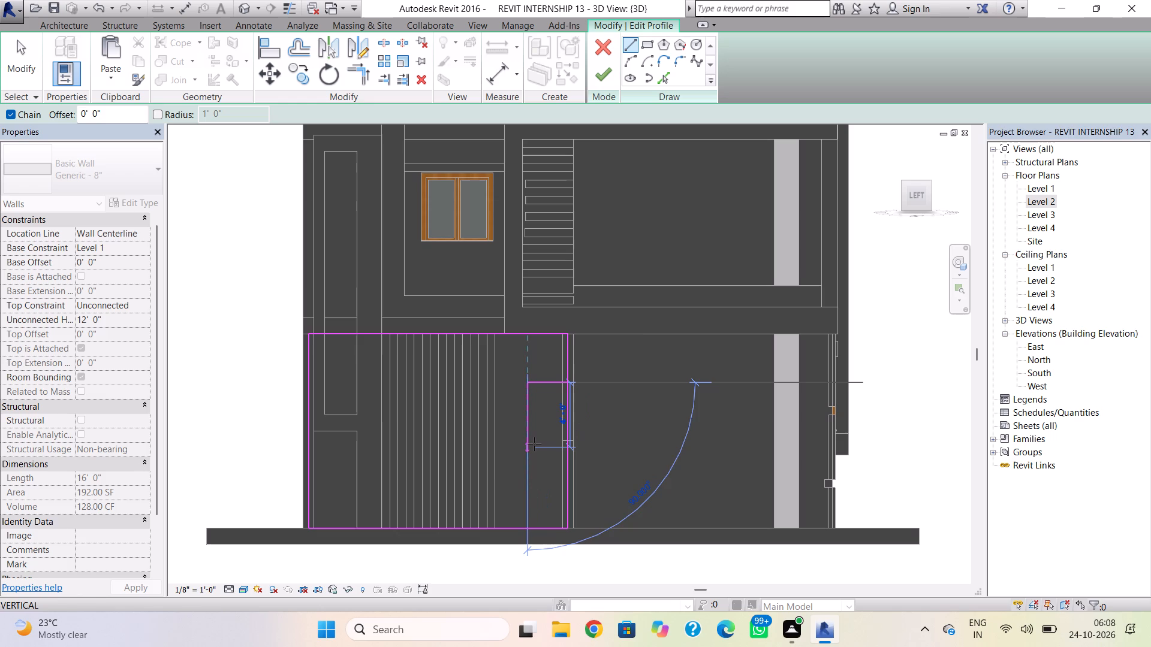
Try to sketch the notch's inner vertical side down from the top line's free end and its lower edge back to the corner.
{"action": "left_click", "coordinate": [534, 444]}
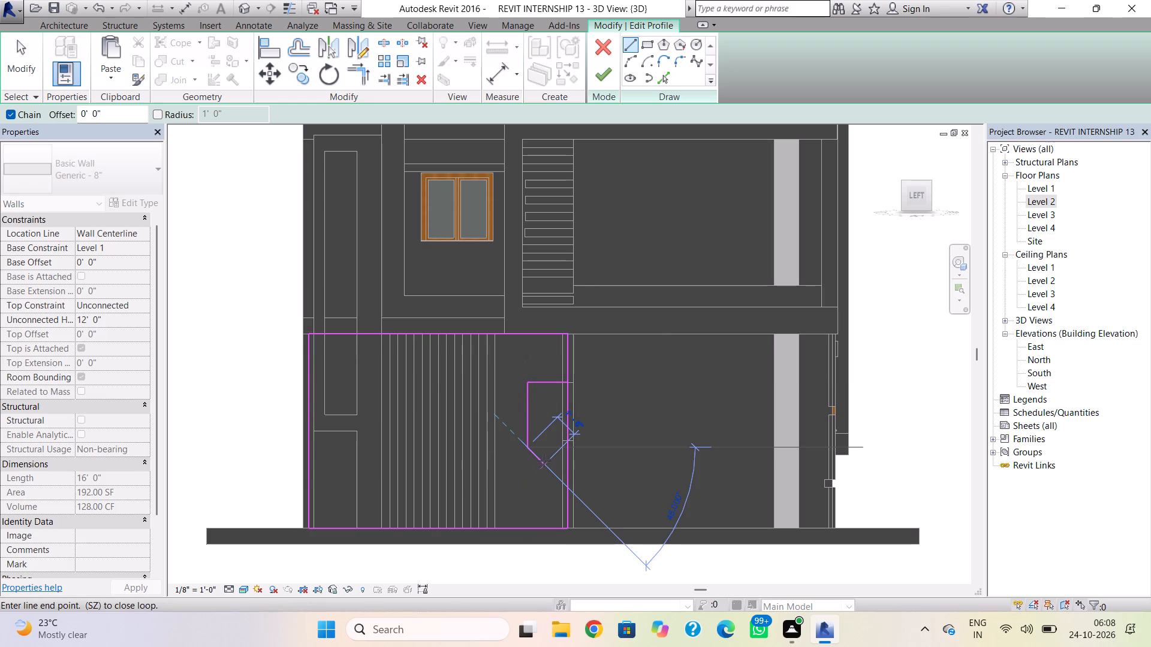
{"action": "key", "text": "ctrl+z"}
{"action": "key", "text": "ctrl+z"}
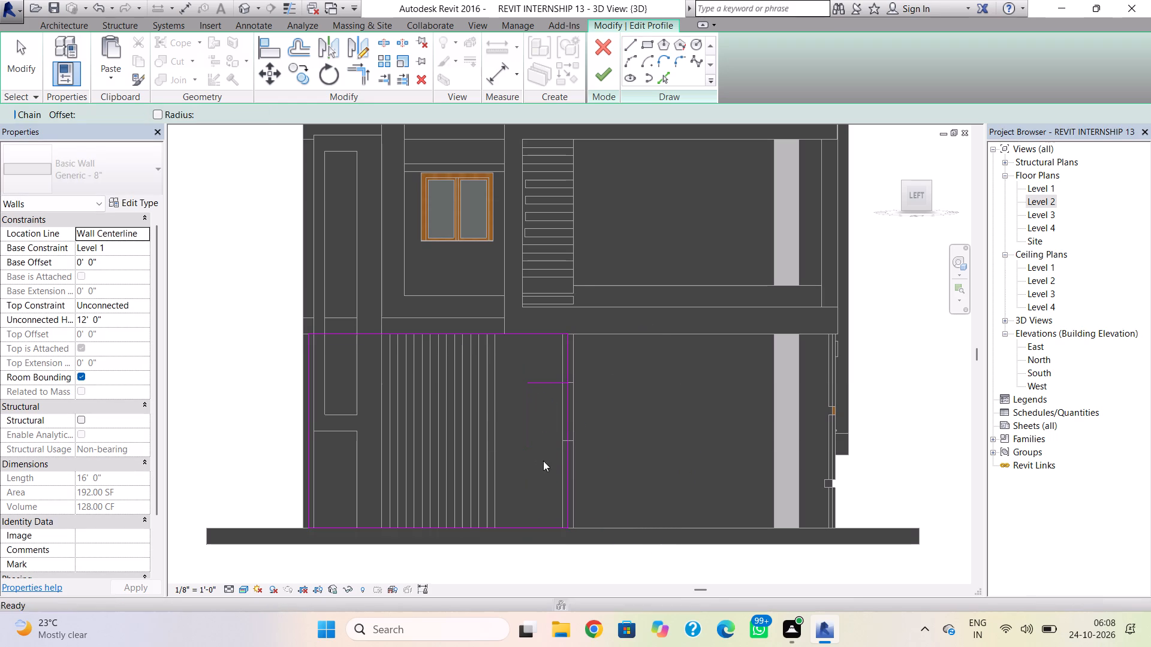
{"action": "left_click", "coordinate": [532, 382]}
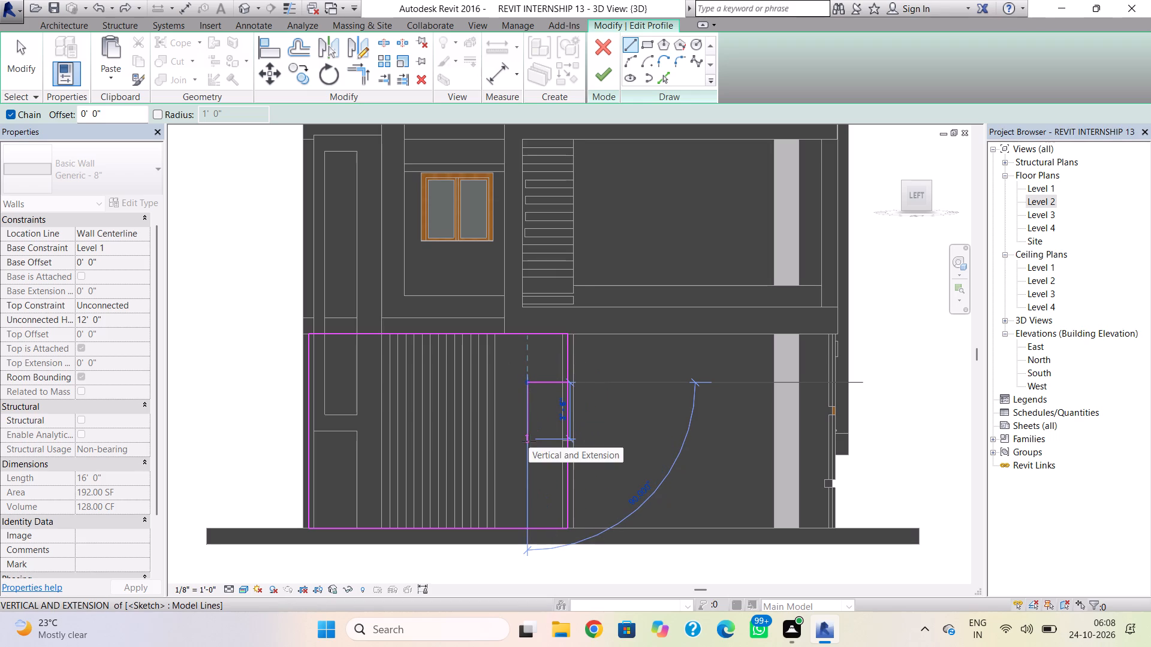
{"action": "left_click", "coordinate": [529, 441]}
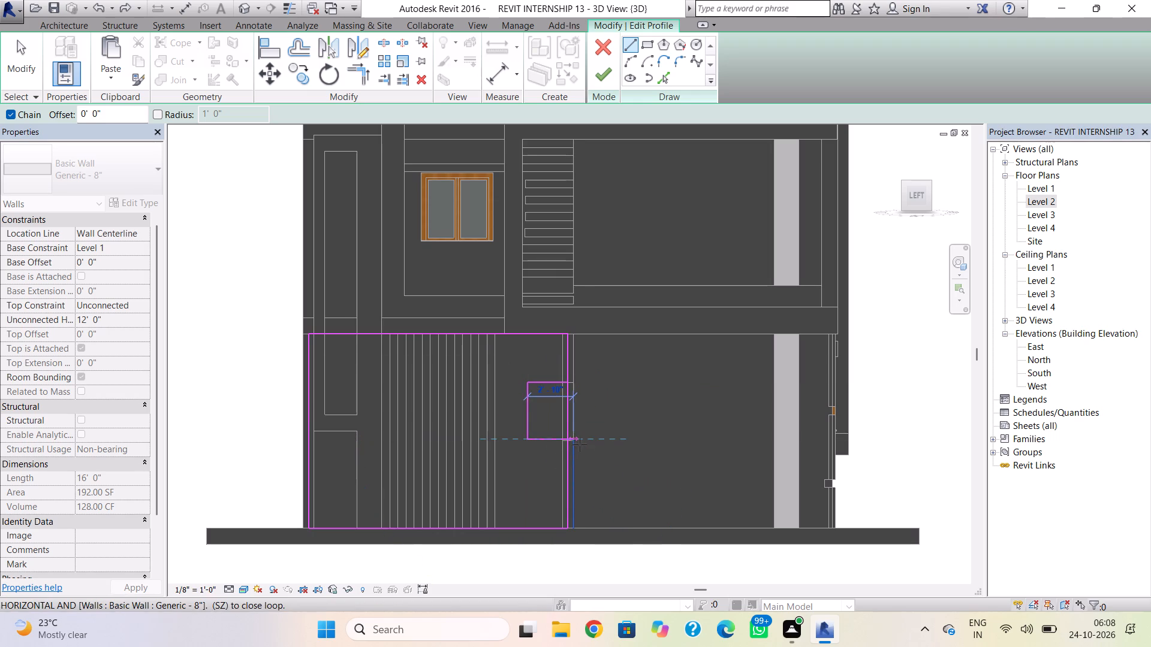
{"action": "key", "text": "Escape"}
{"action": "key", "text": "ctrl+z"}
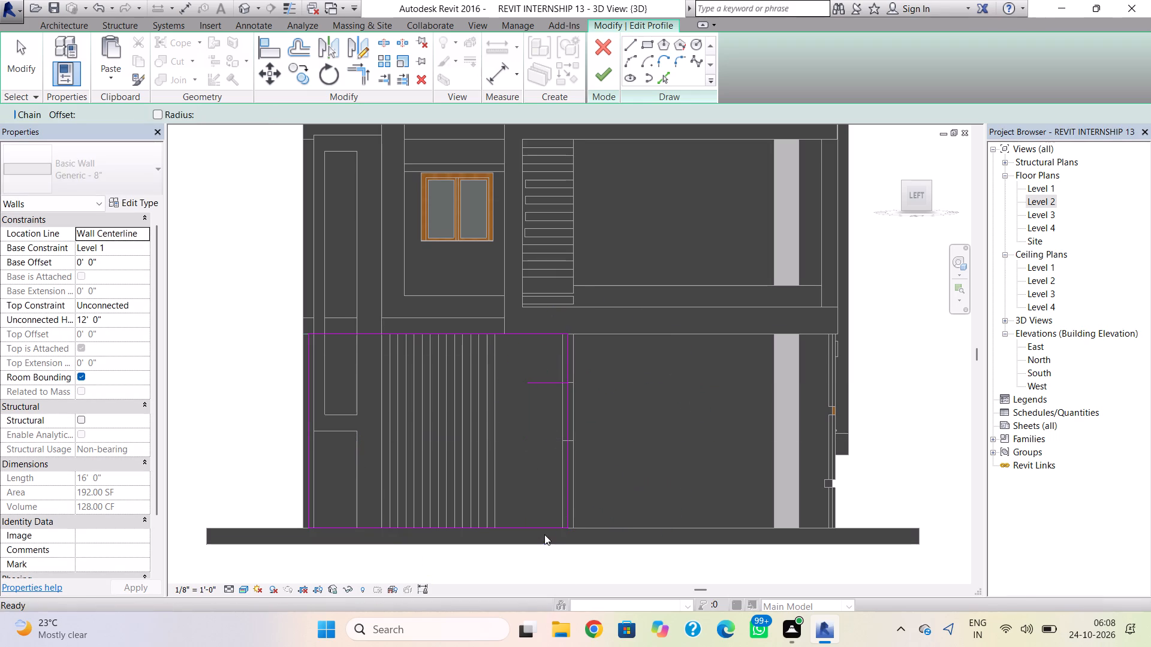
Sketch the notch's lower edge about 2'-6" inward from the corner, level with the front notch's bottom, and join it vertically to the top line.
{"action": "scroll", "coordinate": [573, 448], "scroll_direction": "up", "scroll_amount": 3}
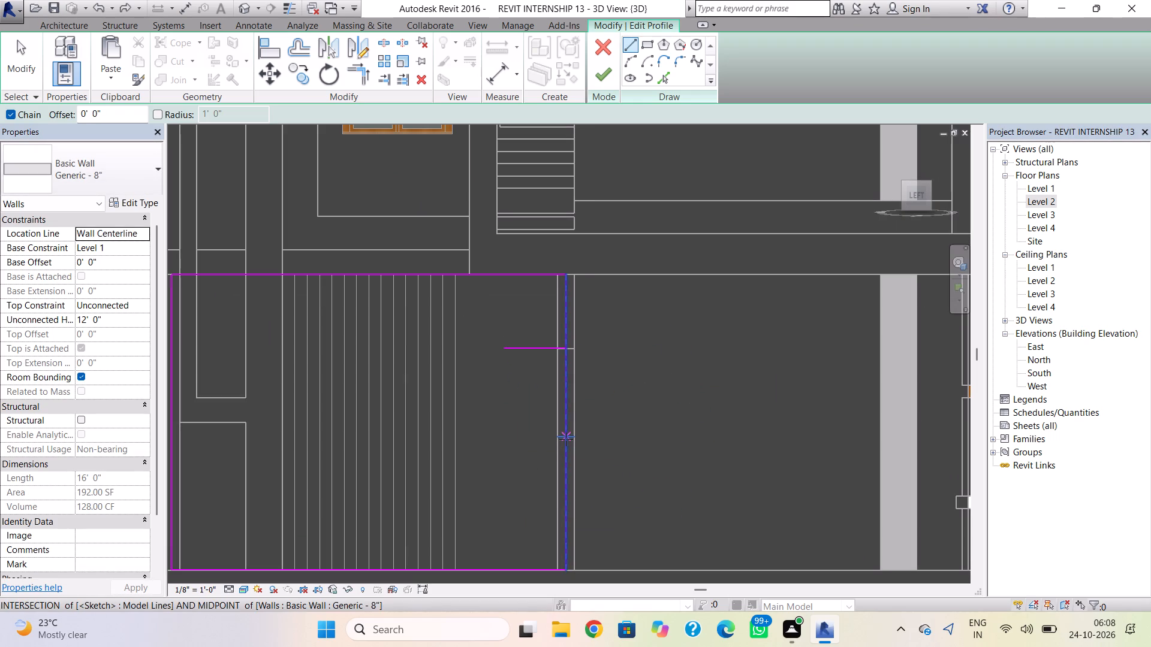
{"action": "scroll", "coordinate": [567, 439], "scroll_direction": "up", "scroll_amount": 8}
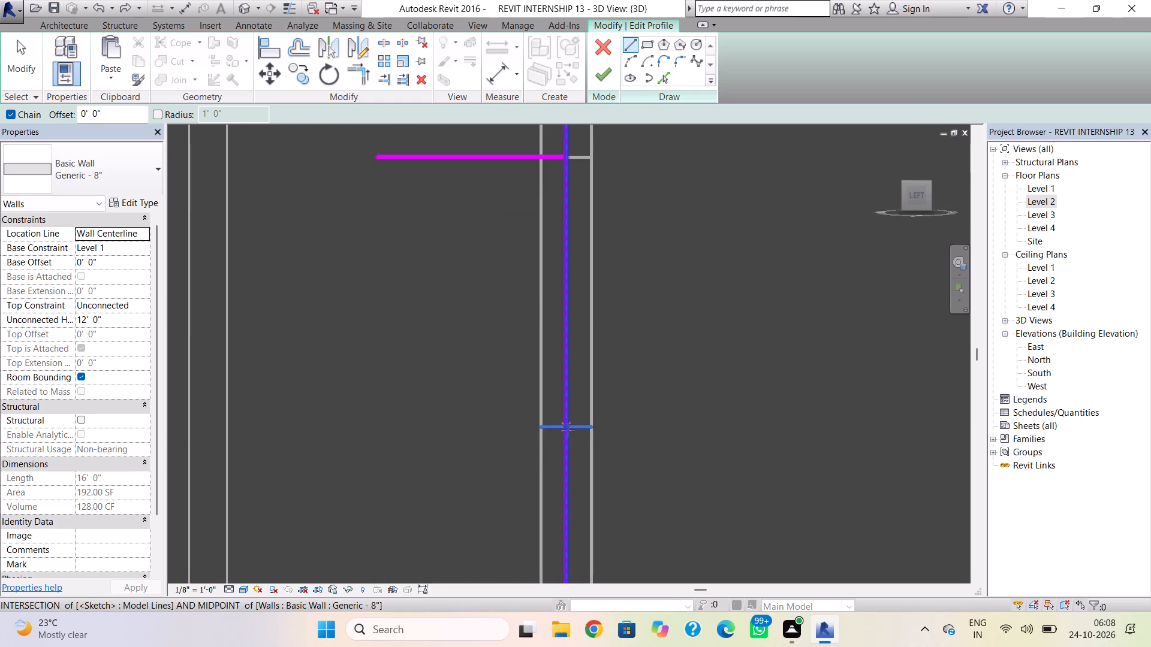
{"action": "left_click", "coordinate": [568, 426]}
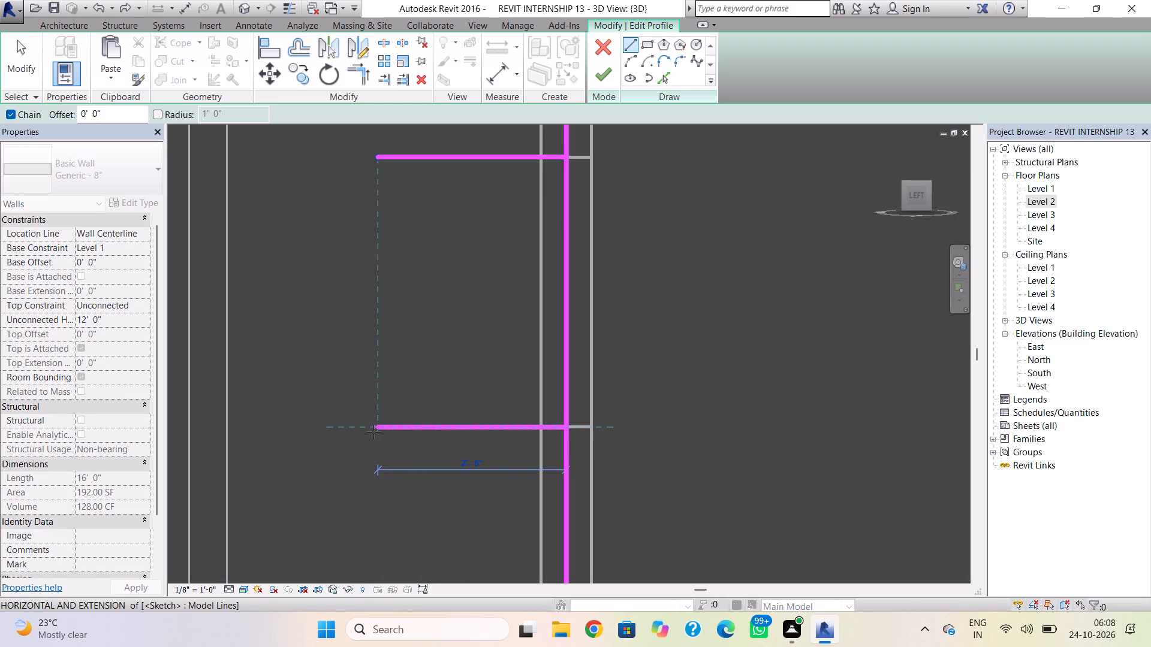
{"action": "left_click", "coordinate": [372, 433]}
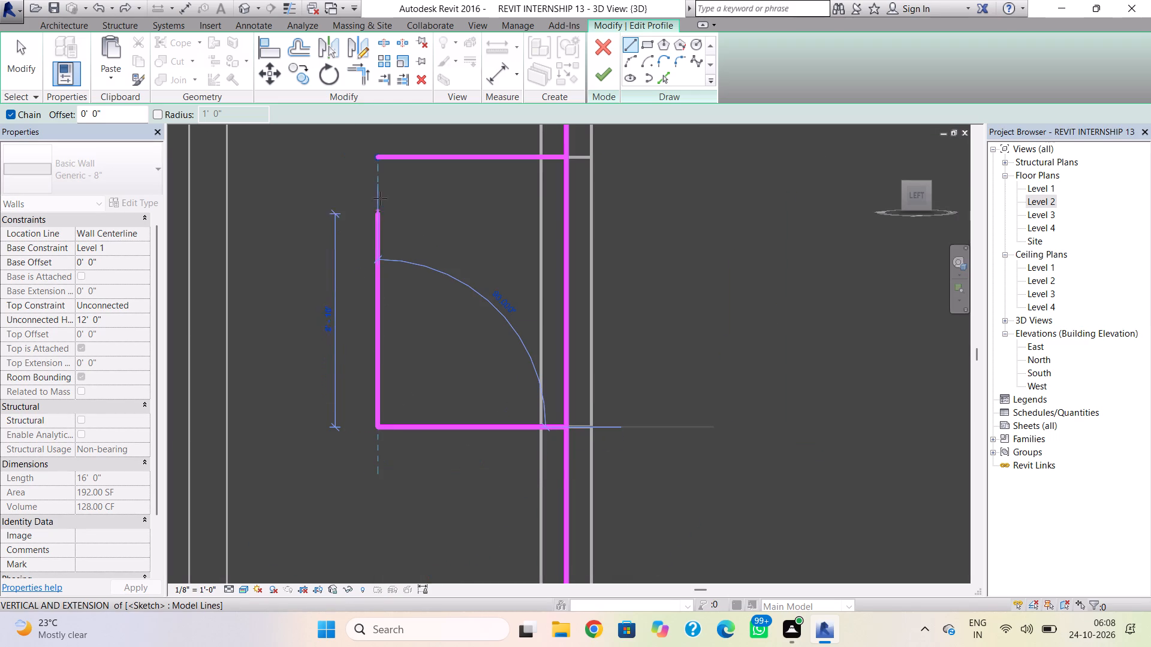
{"action": "left_click", "coordinate": [378, 161]}
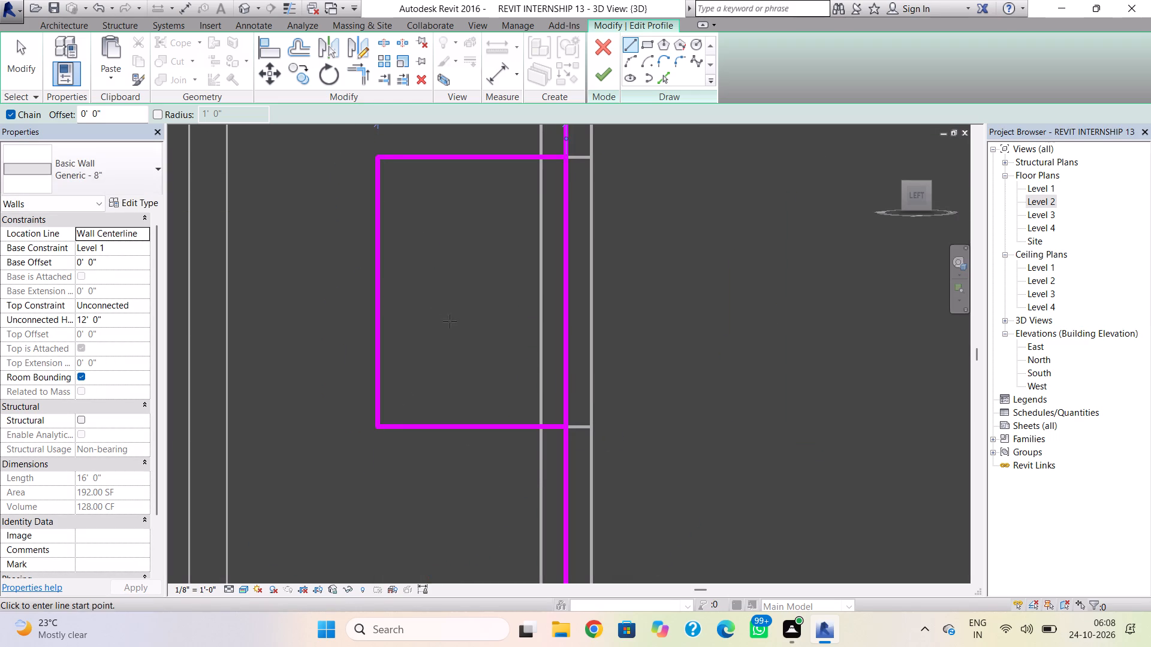
{"action": "key", "text": "Escape"}
{"action": "key", "text": "Escape"}
Replace the left wall profile's full-height corner edge with separate segments above and below the notch, and finish the wall profile.
{"action": "left_click", "coordinate": [567, 349]}
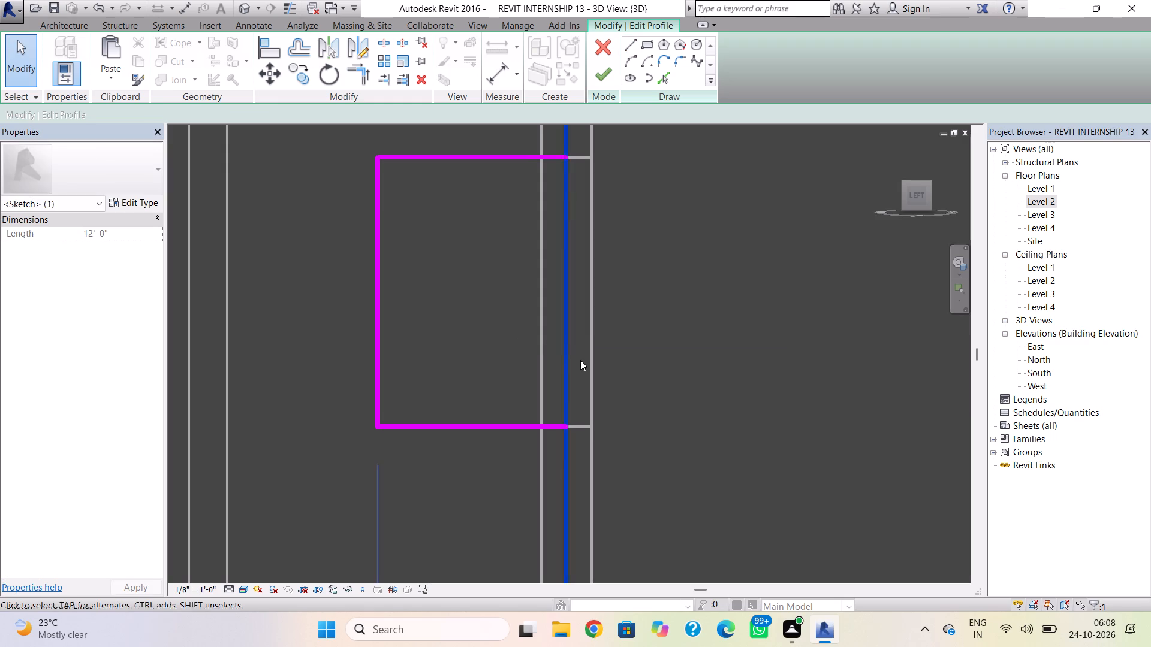
{"action": "scroll", "coordinate": [584, 379], "scroll_direction": "down", "scroll_amount": 7}
{"action": "key", "text": "Delete"}
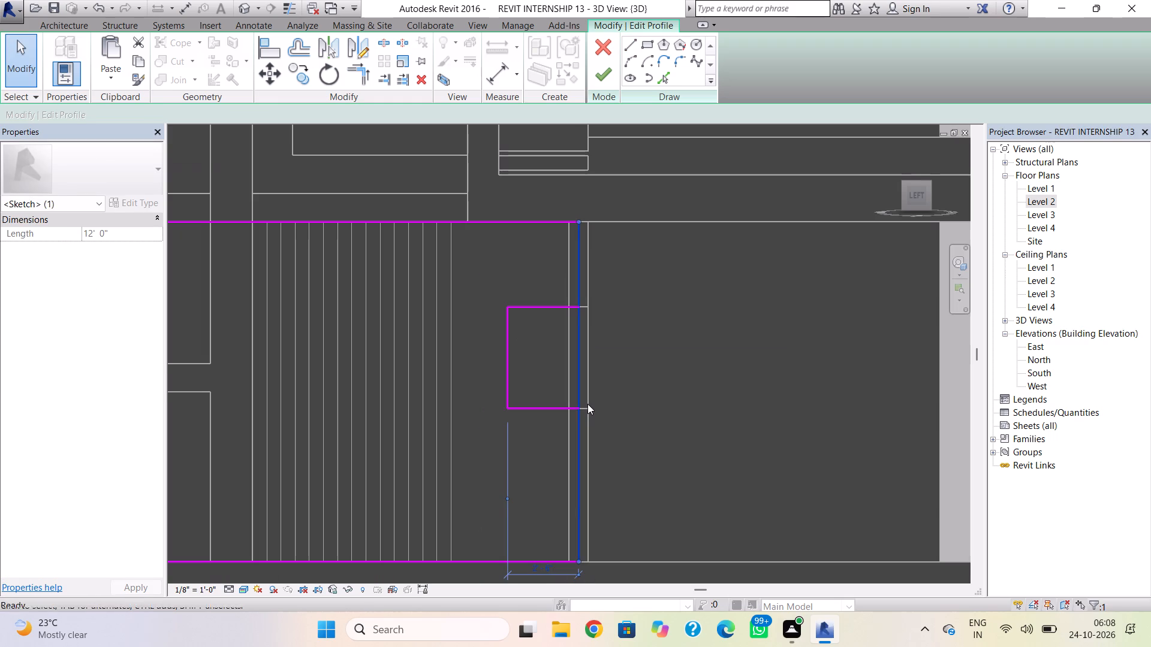
{"action": "left_click", "coordinate": [628, 42]}
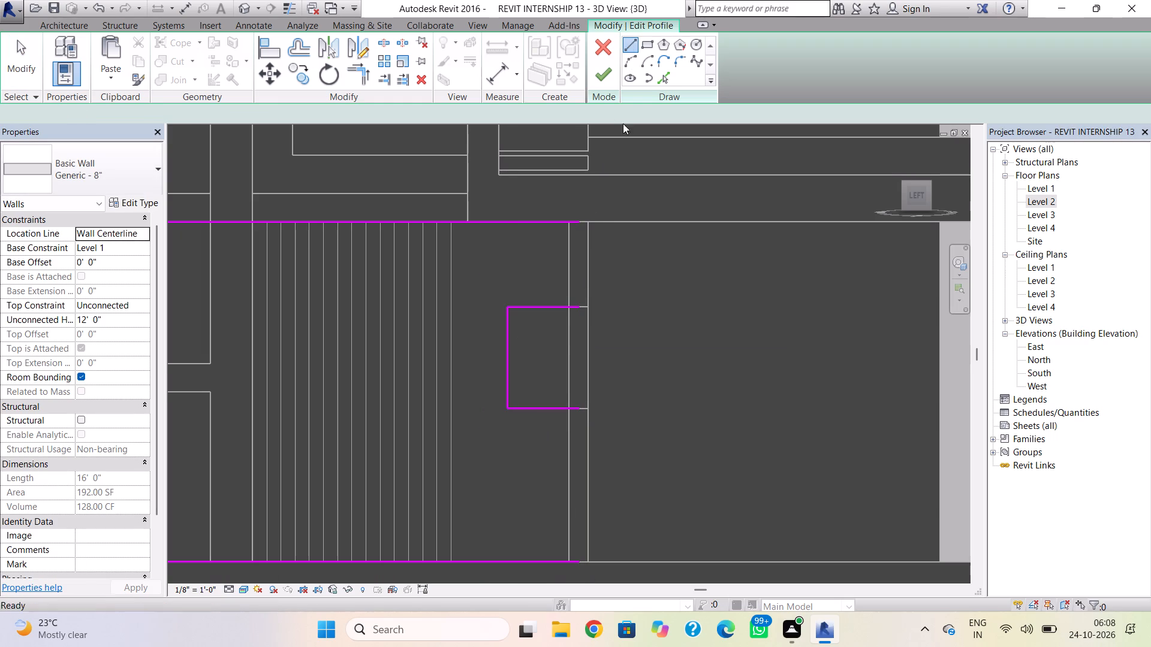
{"action": "left_click", "coordinate": [584, 222]}
{"action": "left_click", "coordinate": [575, 305]}
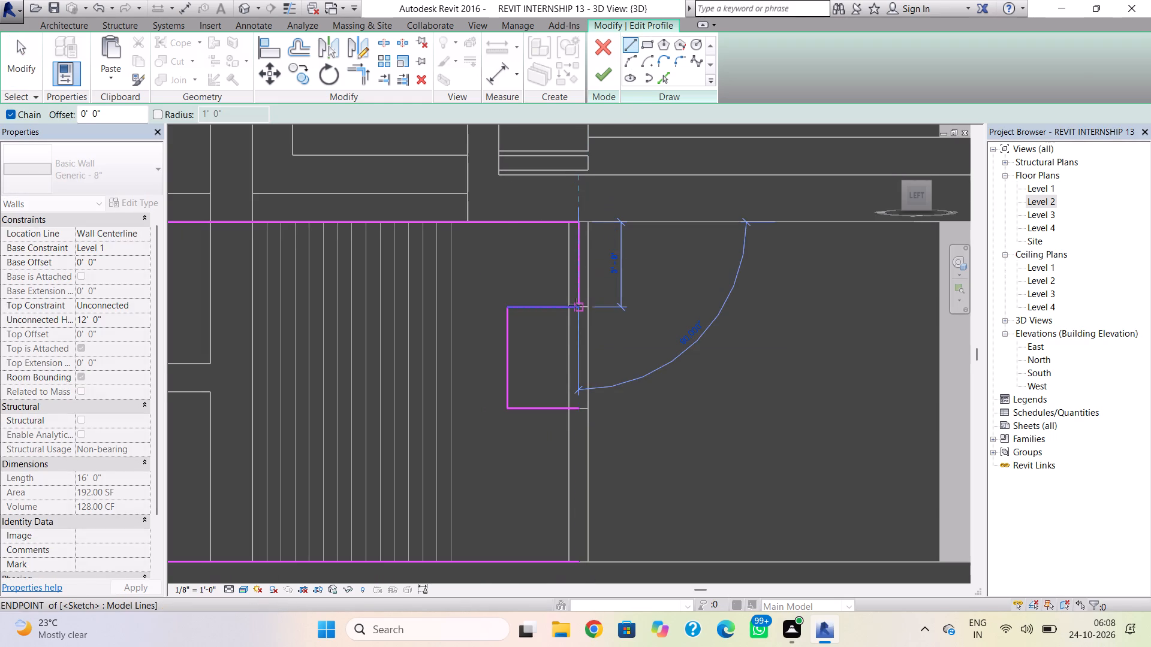
{"action": "left_click", "coordinate": [581, 409]}
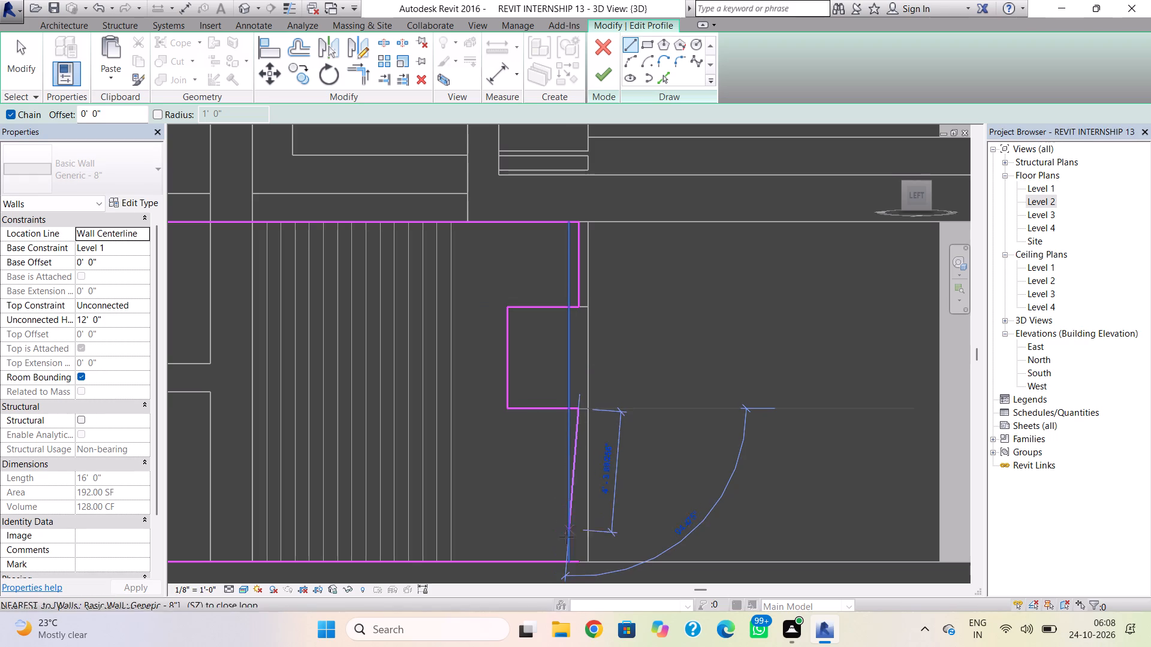
{"action": "left_click", "coordinate": [574, 558]}
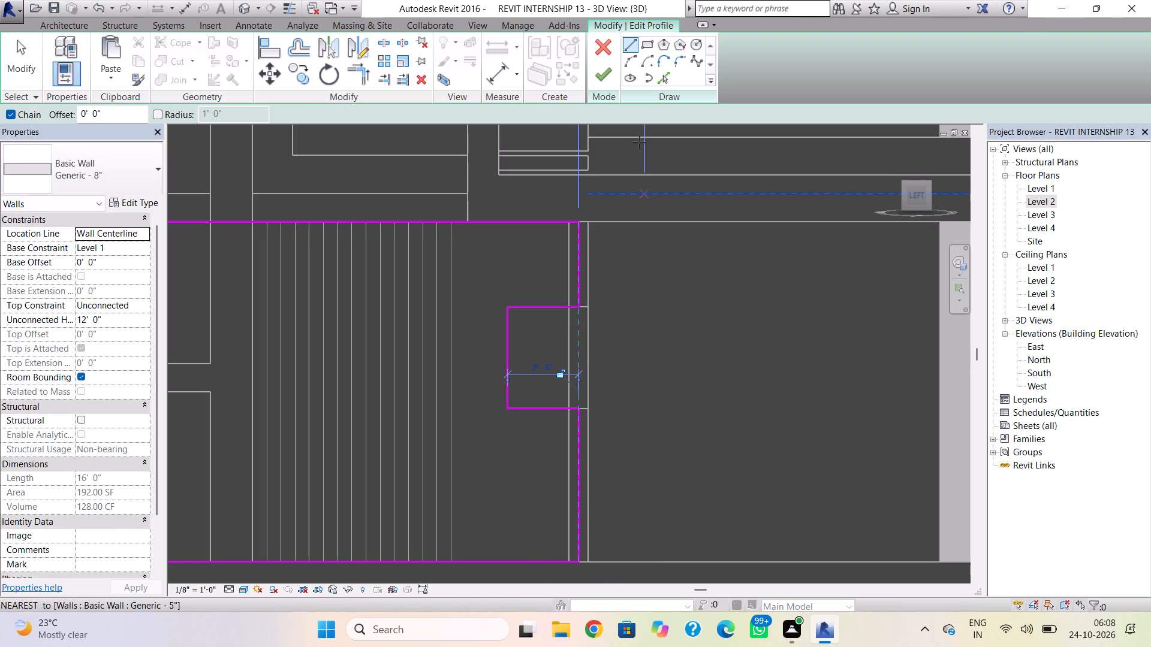
{"action": "left_click", "coordinate": [605, 75]}
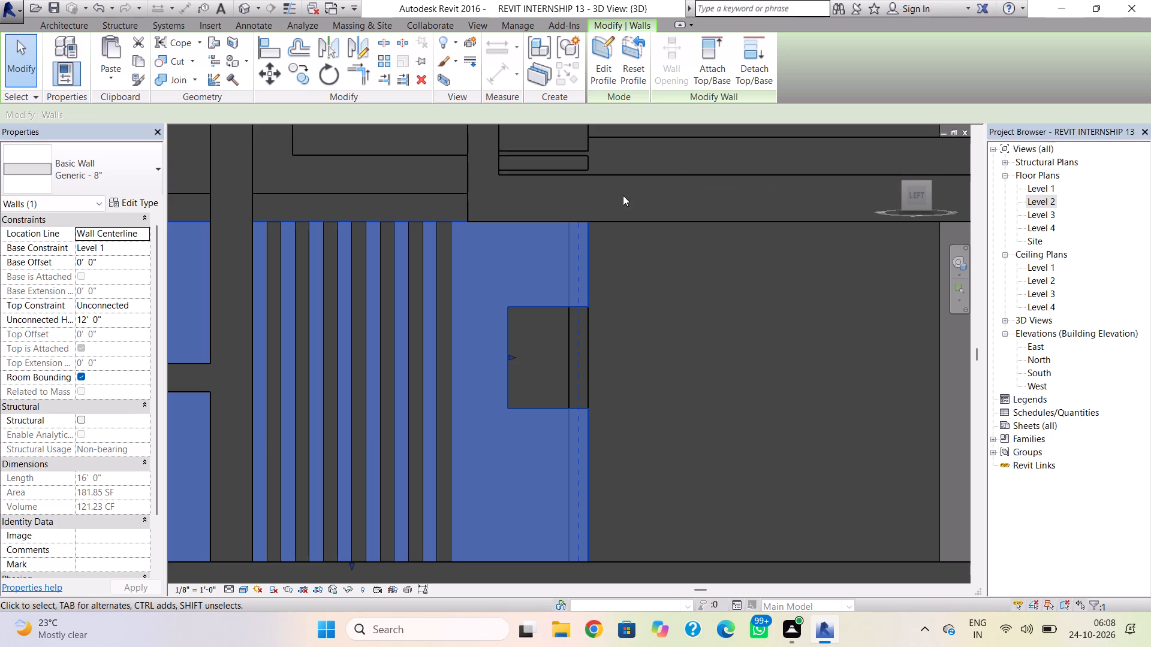
{"action": "key", "text": "Escape"}
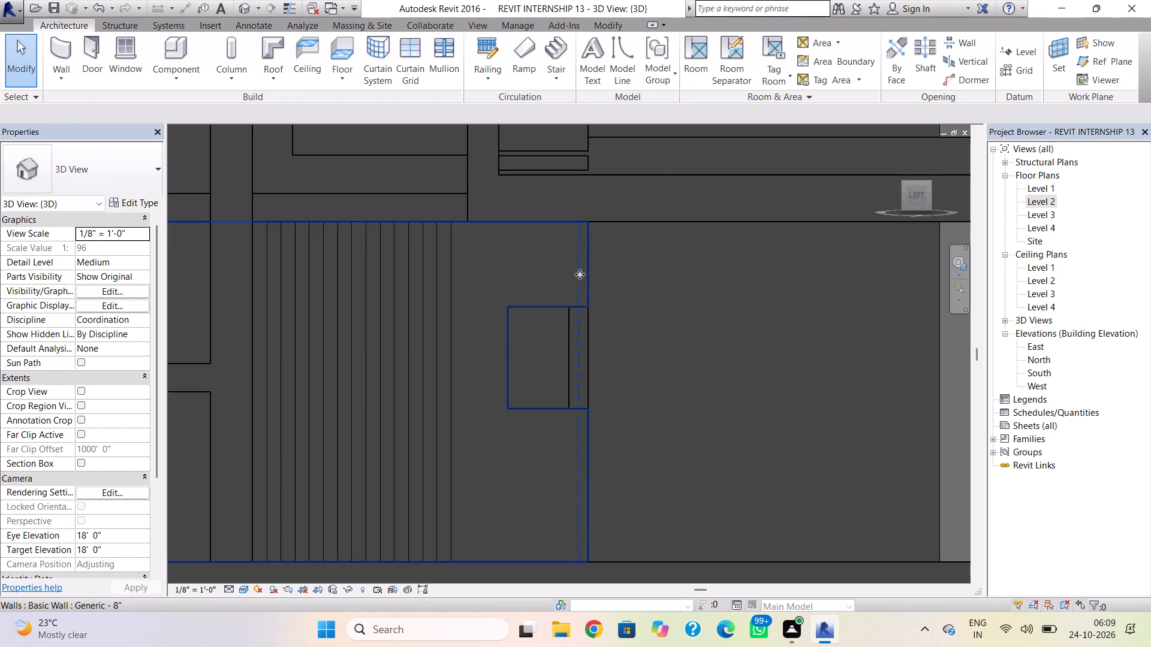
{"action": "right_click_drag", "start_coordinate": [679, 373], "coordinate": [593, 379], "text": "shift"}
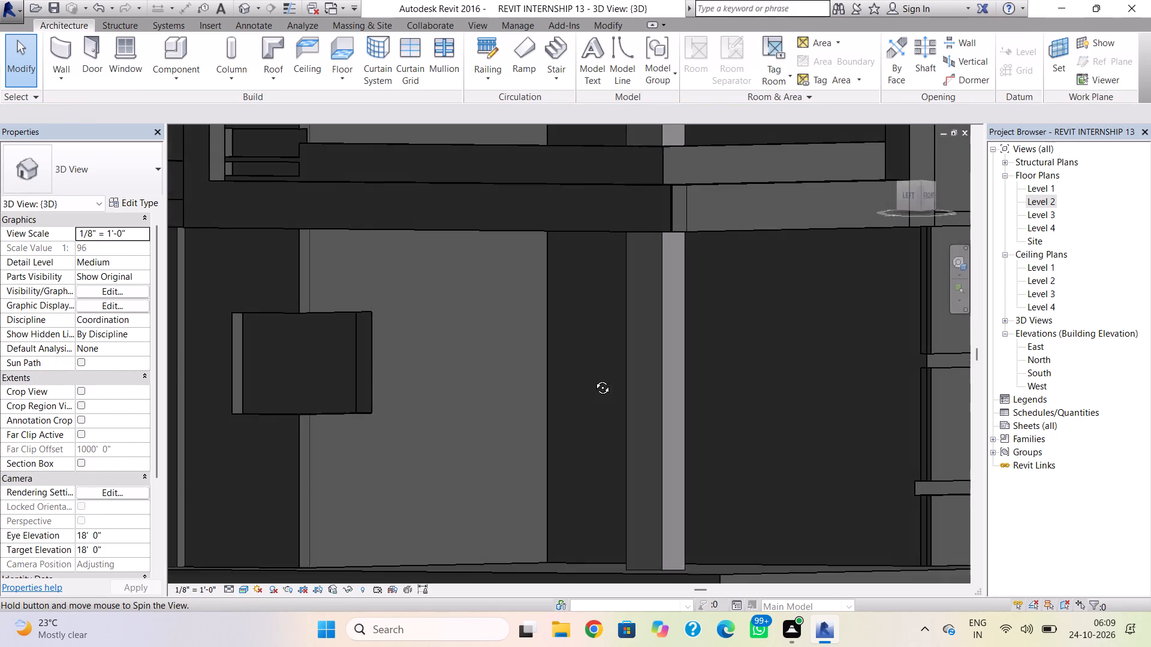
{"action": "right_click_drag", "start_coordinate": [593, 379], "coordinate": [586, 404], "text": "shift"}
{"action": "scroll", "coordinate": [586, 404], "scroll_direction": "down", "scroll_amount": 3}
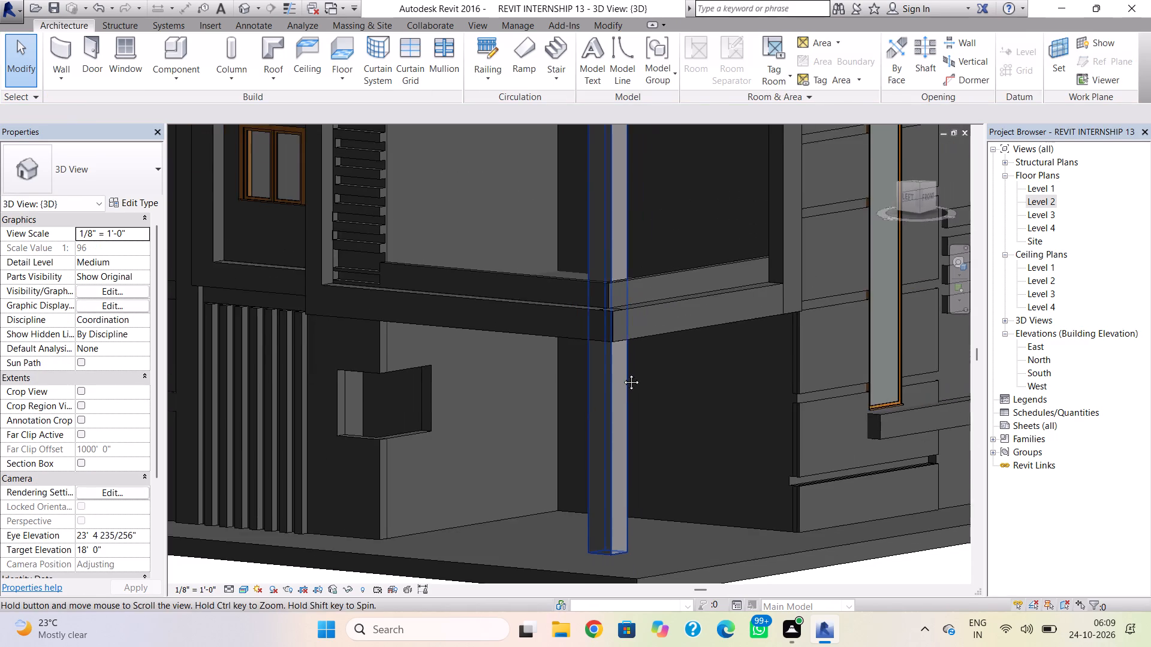
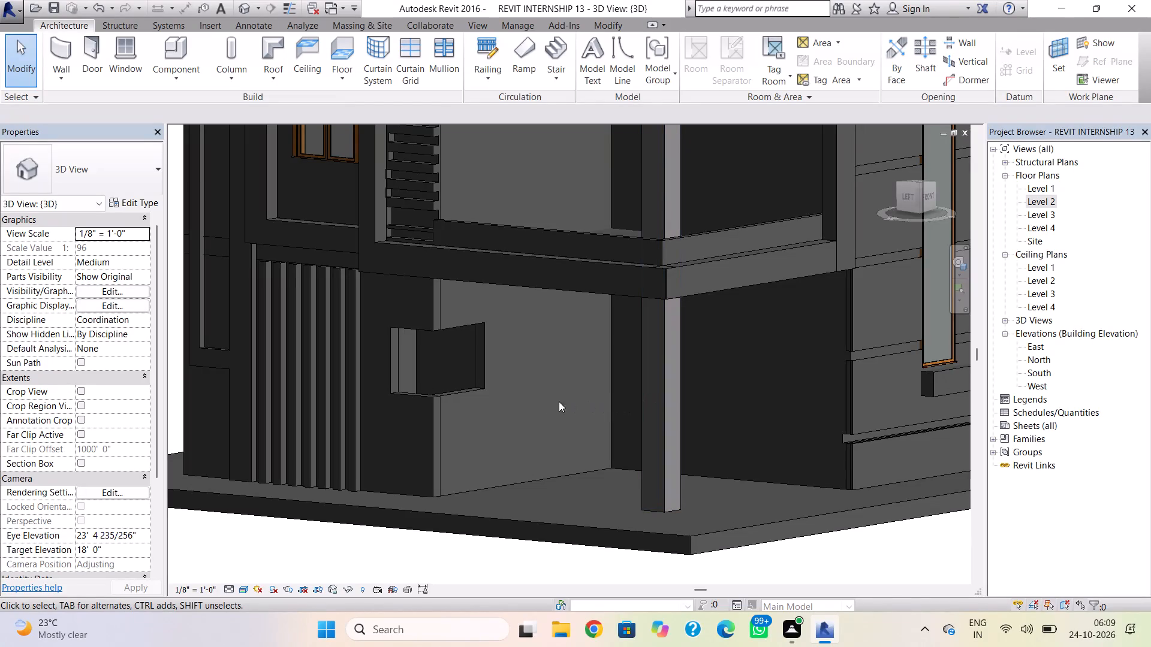
Narrow the corner notch in the front ground-floor wall by shifting its inner vertical edge toward the corner.
{"action": "right_click_drag", "start_coordinate": [544, 401], "coordinate": [472, 384], "text": "shift"}
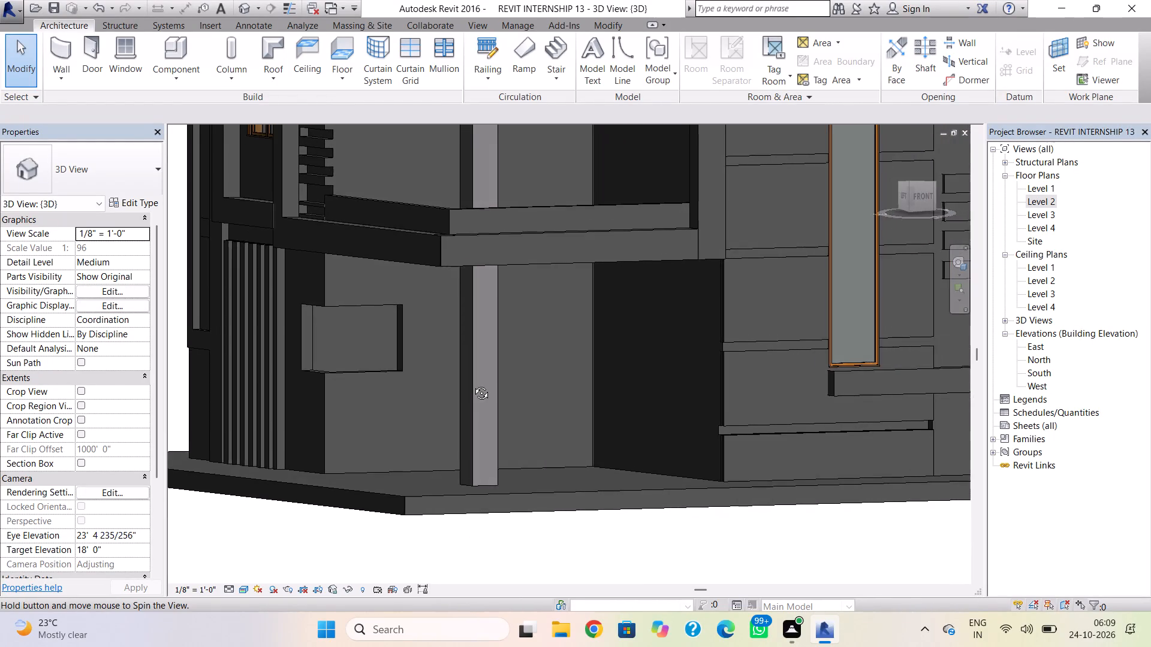
{"action": "right_click_drag", "start_coordinate": [472, 384], "coordinate": [465, 380], "text": "shift"}
{"action": "right_click_drag", "start_coordinate": [435, 368], "coordinate": [480, 388], "text": "shift"}
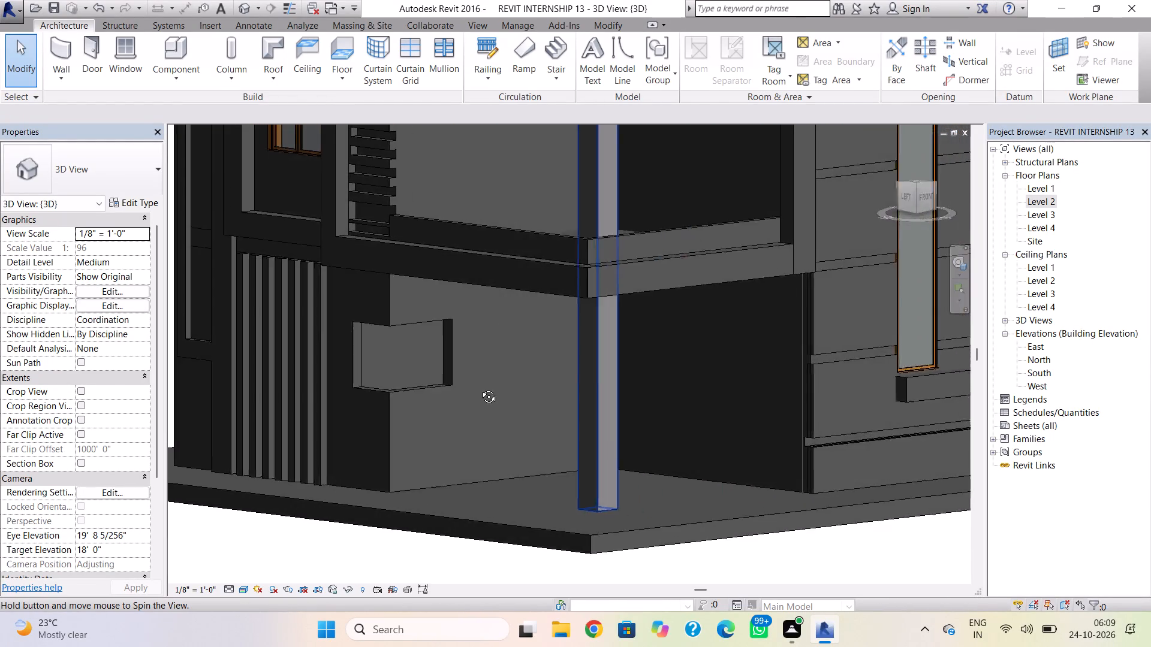
{"action": "right_click_drag", "start_coordinate": [480, 388], "coordinate": [432, 376], "text": "shift"}
{"action": "left_click", "coordinate": [395, 356]}
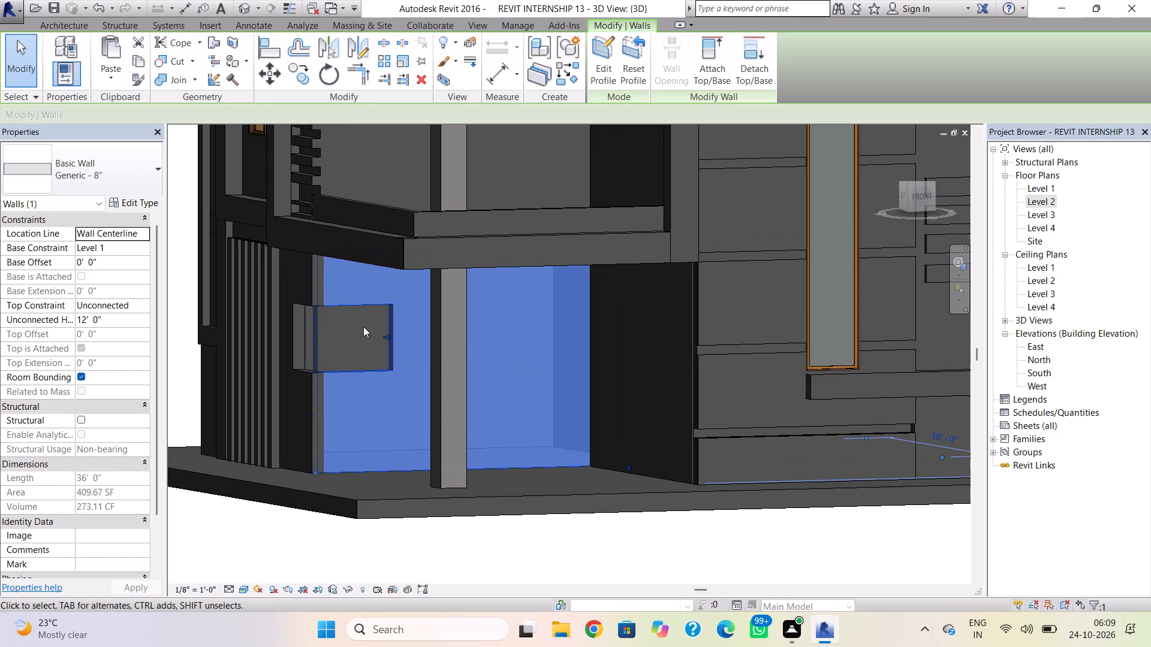
{"action": "left_click", "coordinate": [385, 335]}
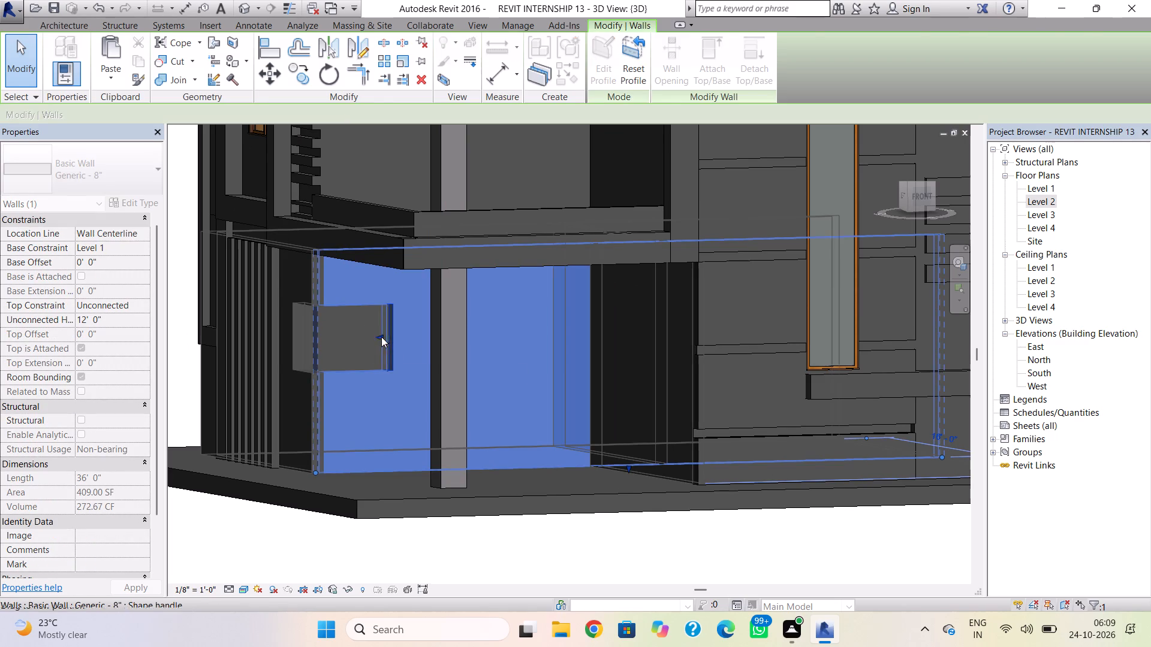
{"action": "left_click", "coordinate": [376, 382]}
{"action": "left_click", "coordinate": [384, 350]}
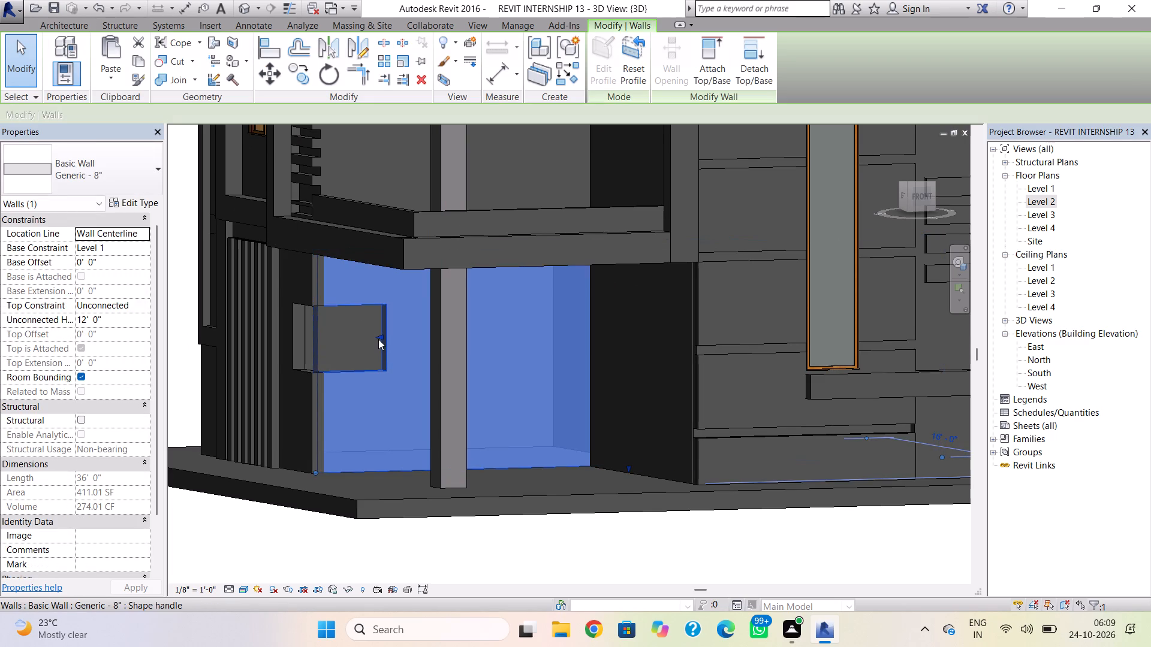
{"action": "left_click", "coordinate": [378, 339]}
{"action": "left_click", "coordinate": [365, 397]}
Place a 48" x 48" Casement Dbl with Trim window in the ground-floor porch side wall, 7'-0" from the inner corner.
{"action": "right_click_drag", "start_coordinate": [367, 397], "coordinate": [421, 404], "text": "shift"}
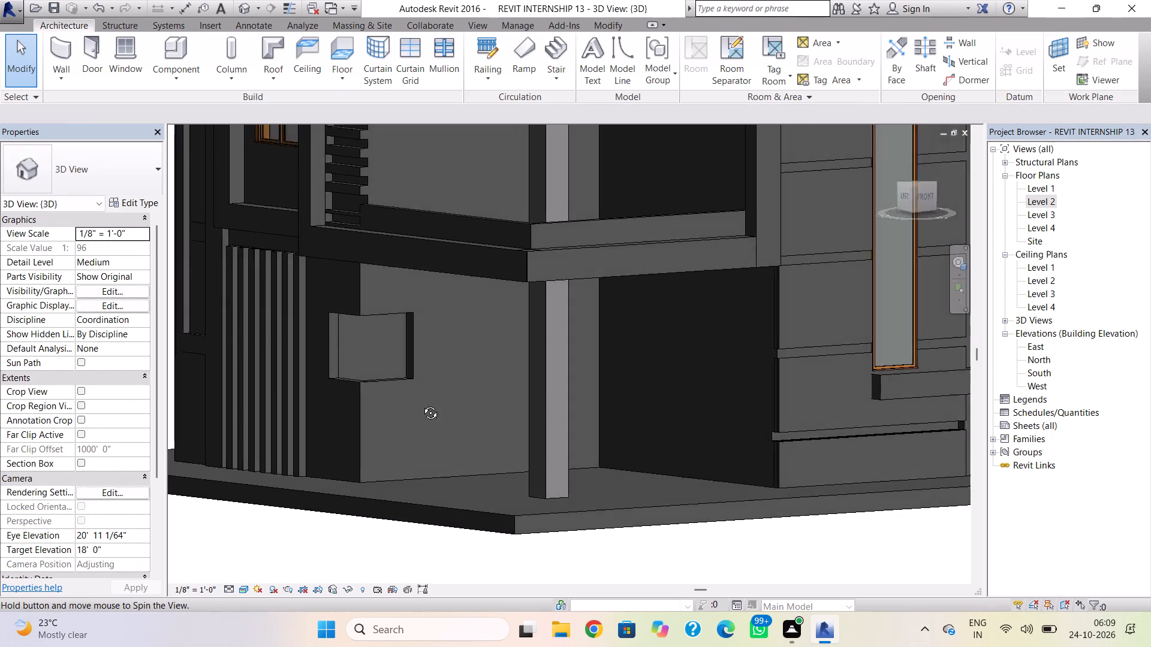
{"action": "right_click_drag", "start_coordinate": [421, 404], "coordinate": [323, 392], "text": "shift"}
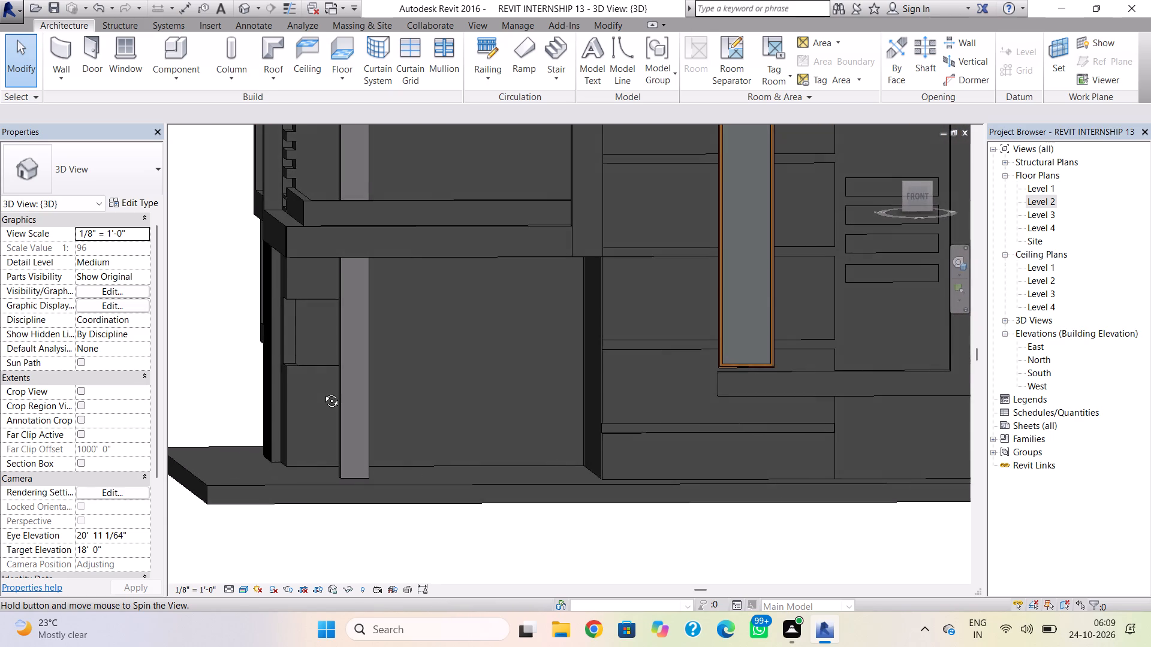
{"action": "right_click_drag", "start_coordinate": [323, 392], "coordinate": [480, 410], "text": "shift"}
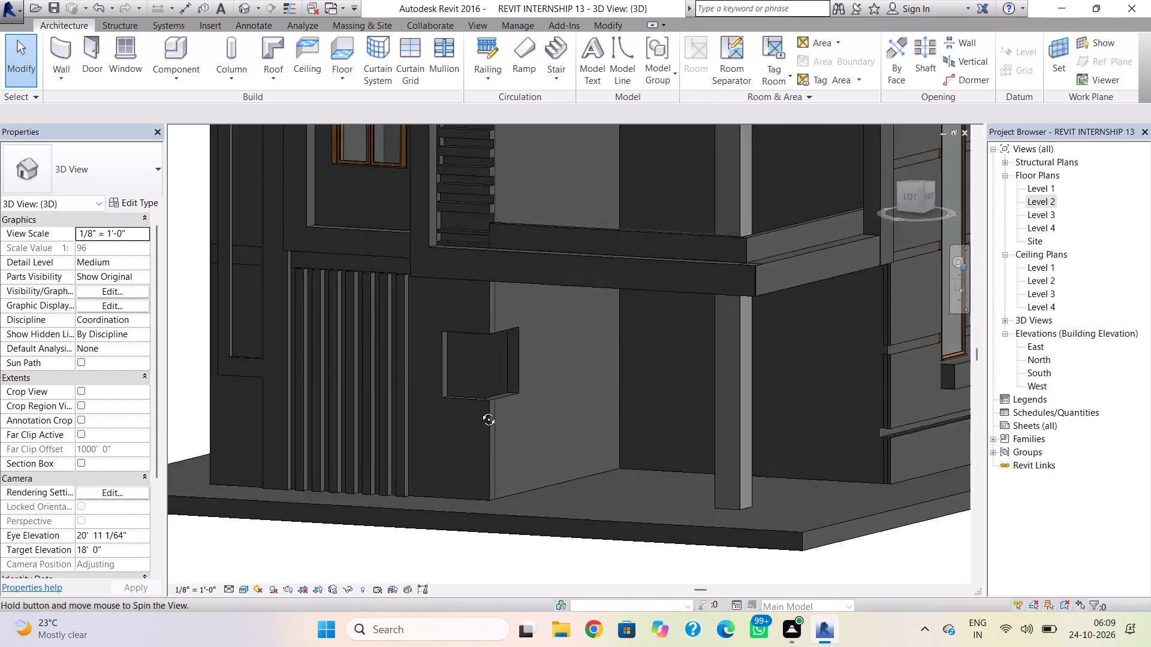
{"action": "right_click_drag", "start_coordinate": [480, 410], "coordinate": [536, 413], "text": "shift"}
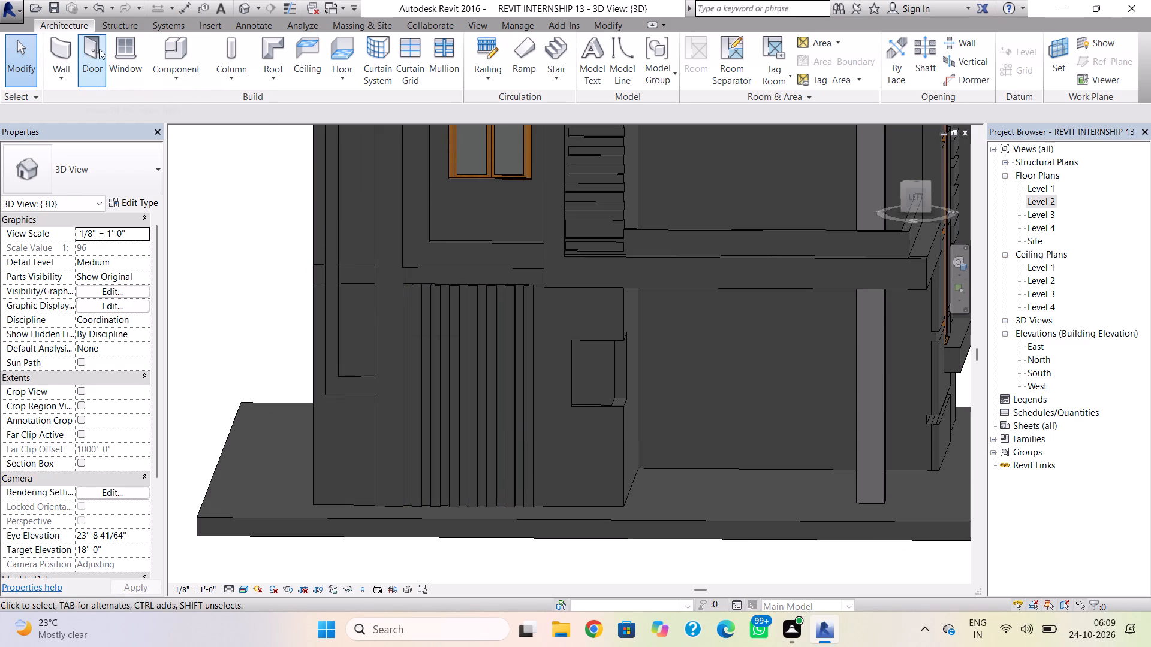
{"action": "left_click", "coordinate": [129, 46]}
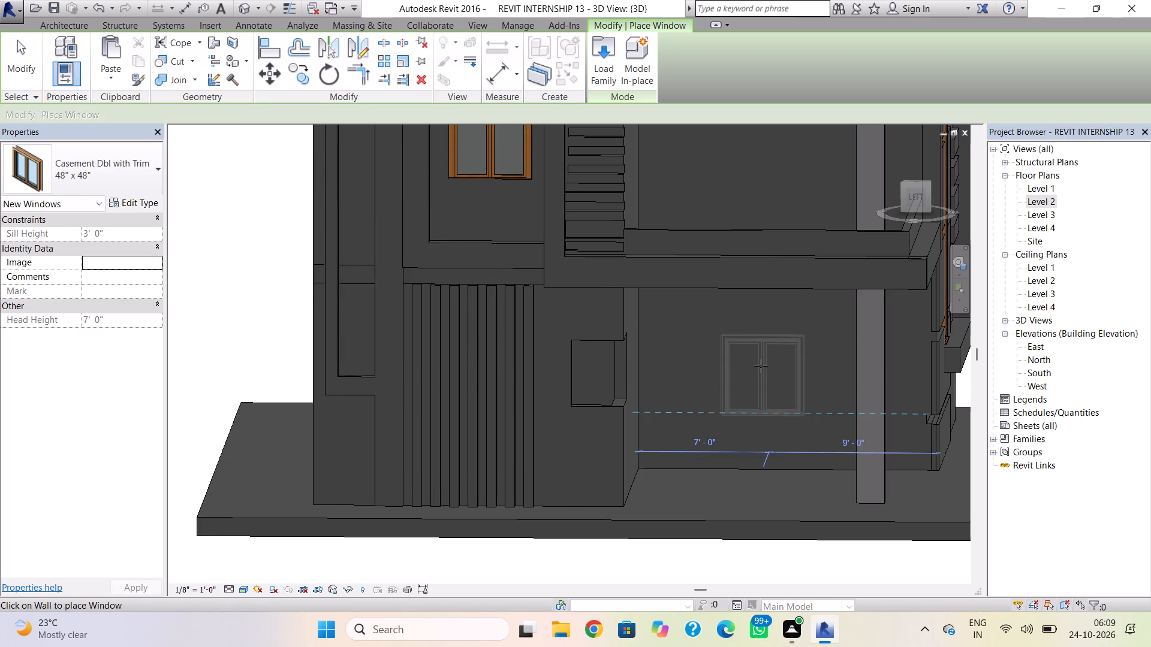
{"action": "left_click", "coordinate": [761, 366]}
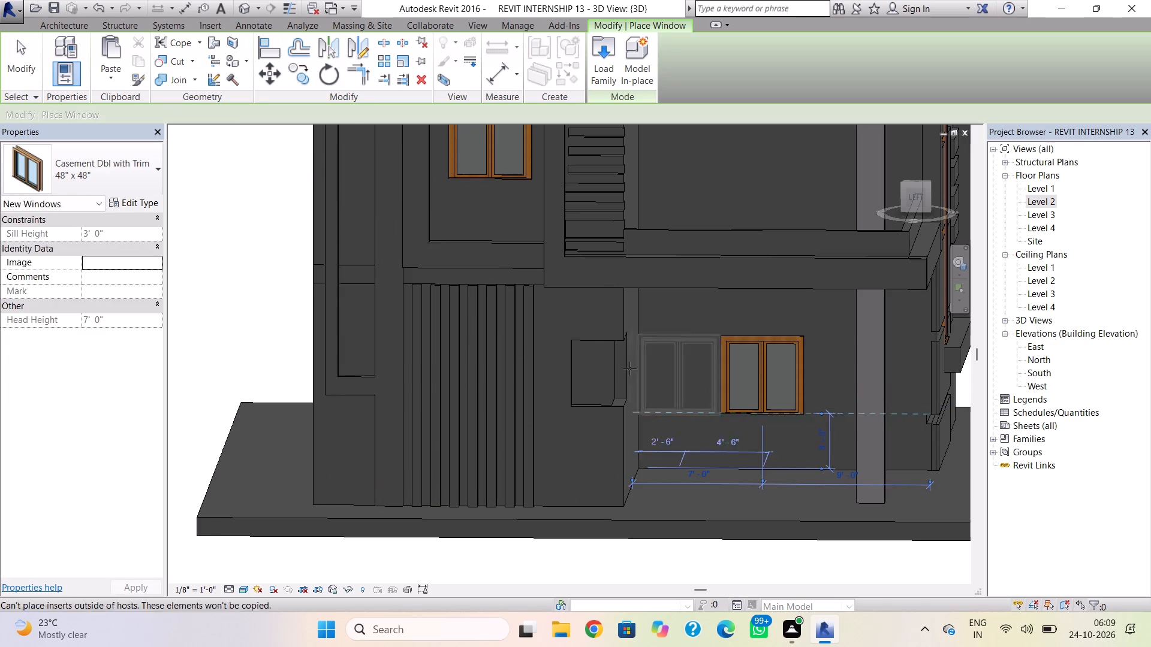
{"action": "key", "text": "Escape"}
Place a Single-Flush 36" x 84" door in the same porch side wall, 2'-6" from the inner corner.
{"action": "left_click", "coordinate": [80, 27]}
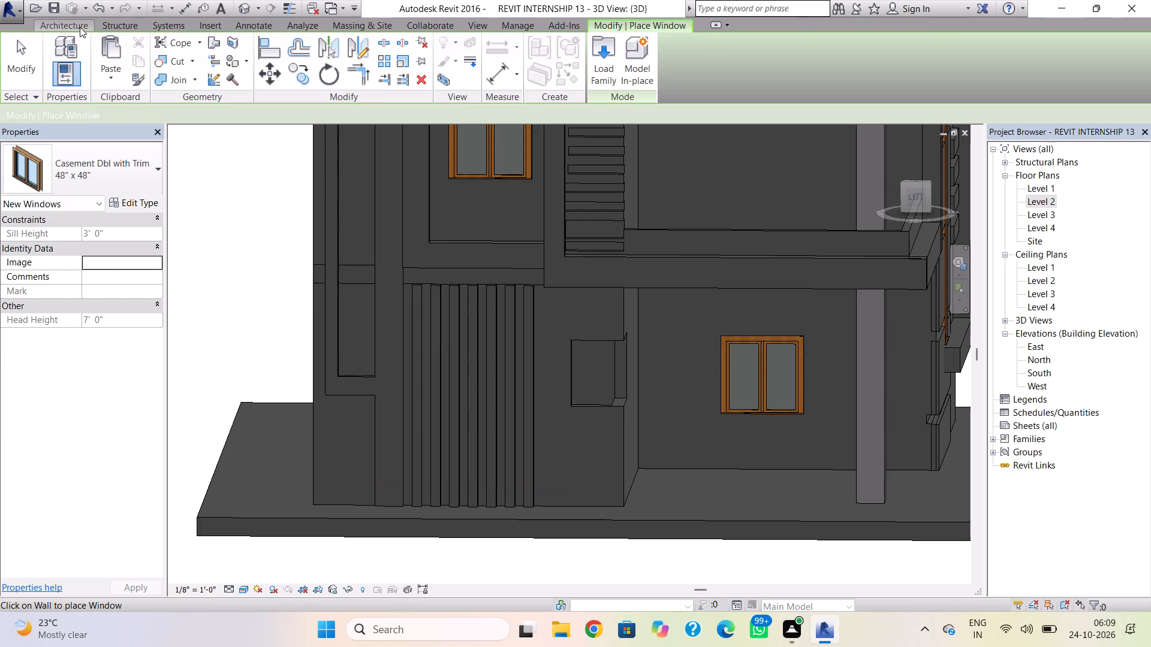
{"action": "left_click", "coordinate": [83, 55]}
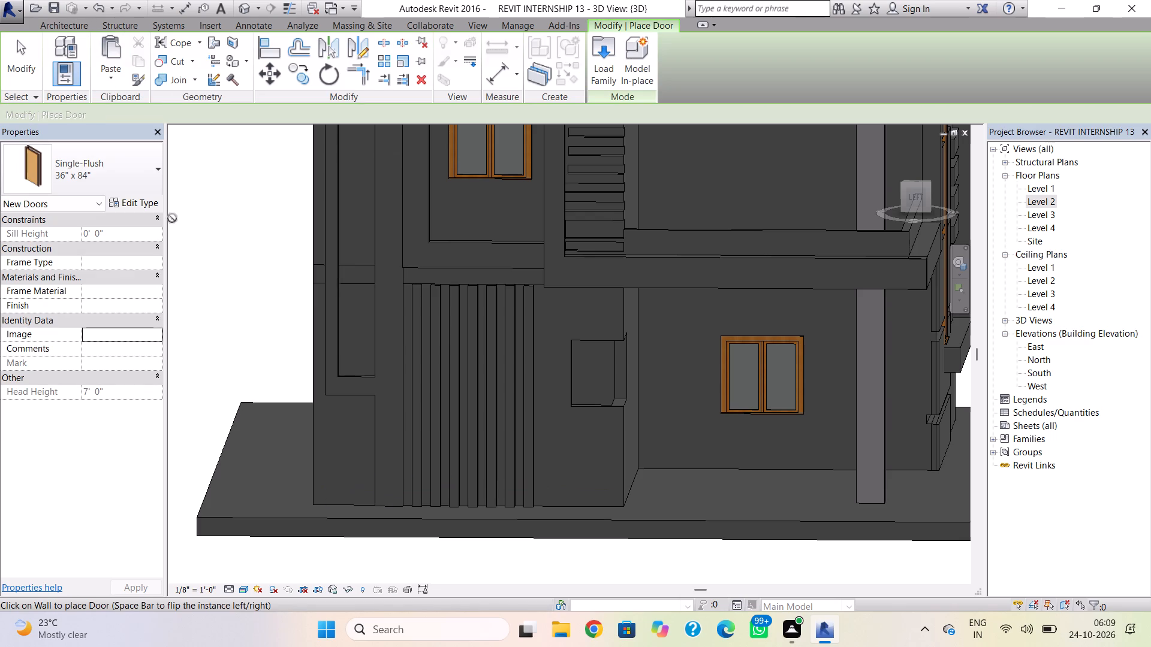
{"action": "left_click", "coordinate": [683, 426]}
{"action": "key", "text": "Escape"}
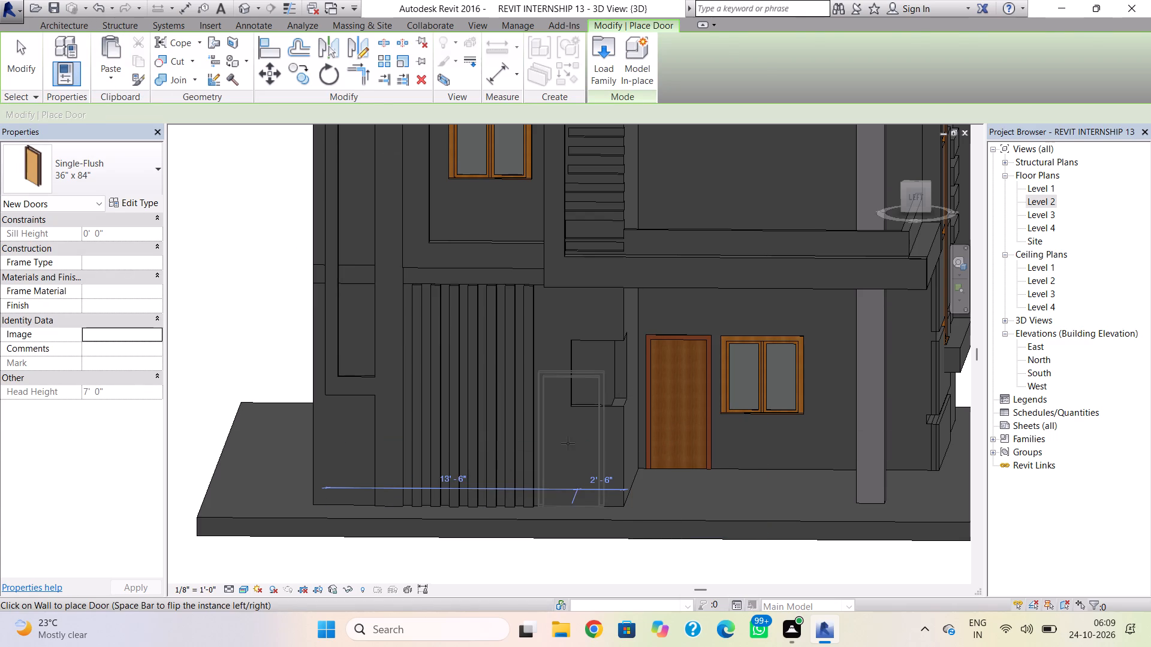
{"action": "key", "text": "Escape"}
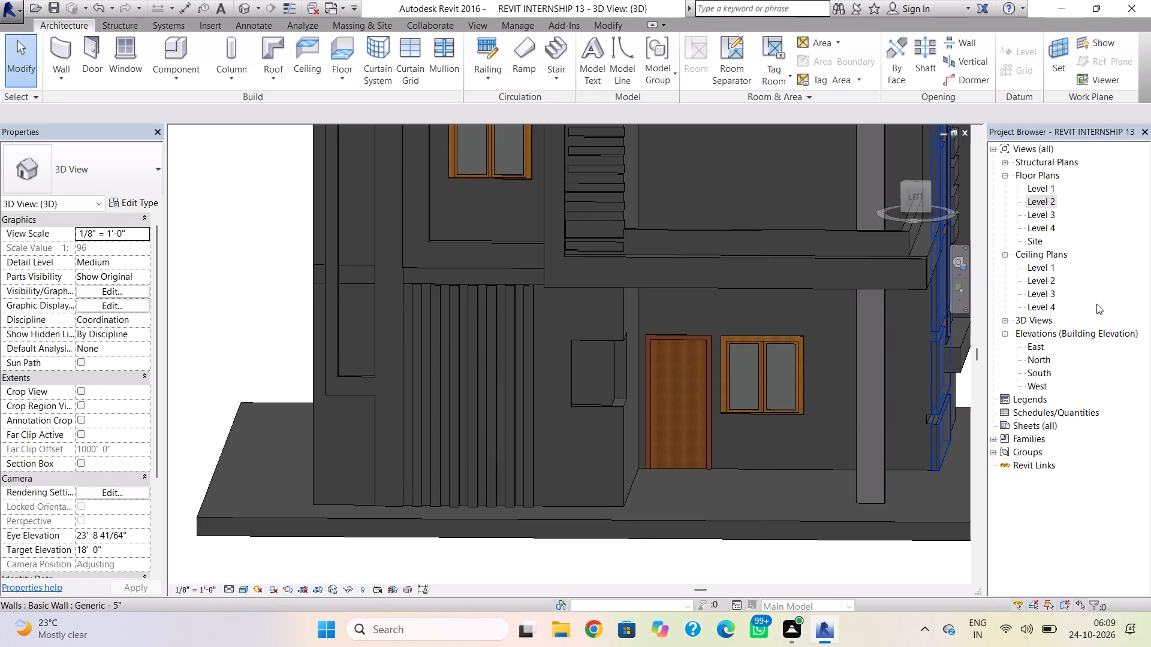
Open the Level 1 floor plan at the front porch and the adjoining left façade corner.
{"action": "double_click", "coordinate": [1047, 201]}
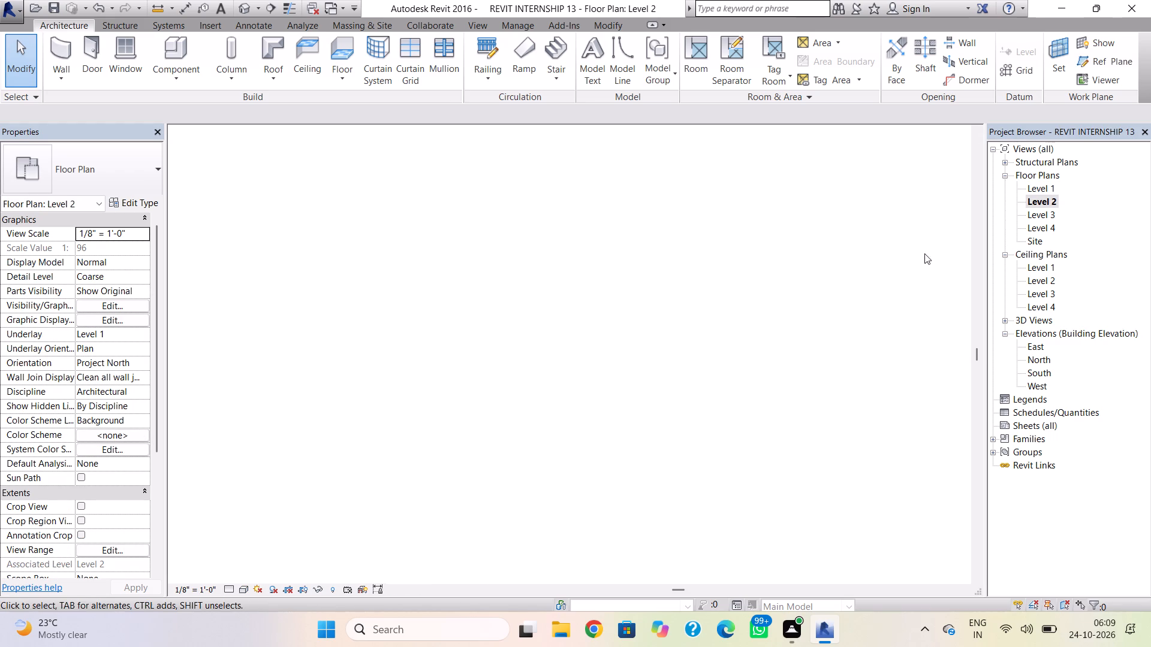
{"action": "double_click", "coordinate": [1038, 191]}
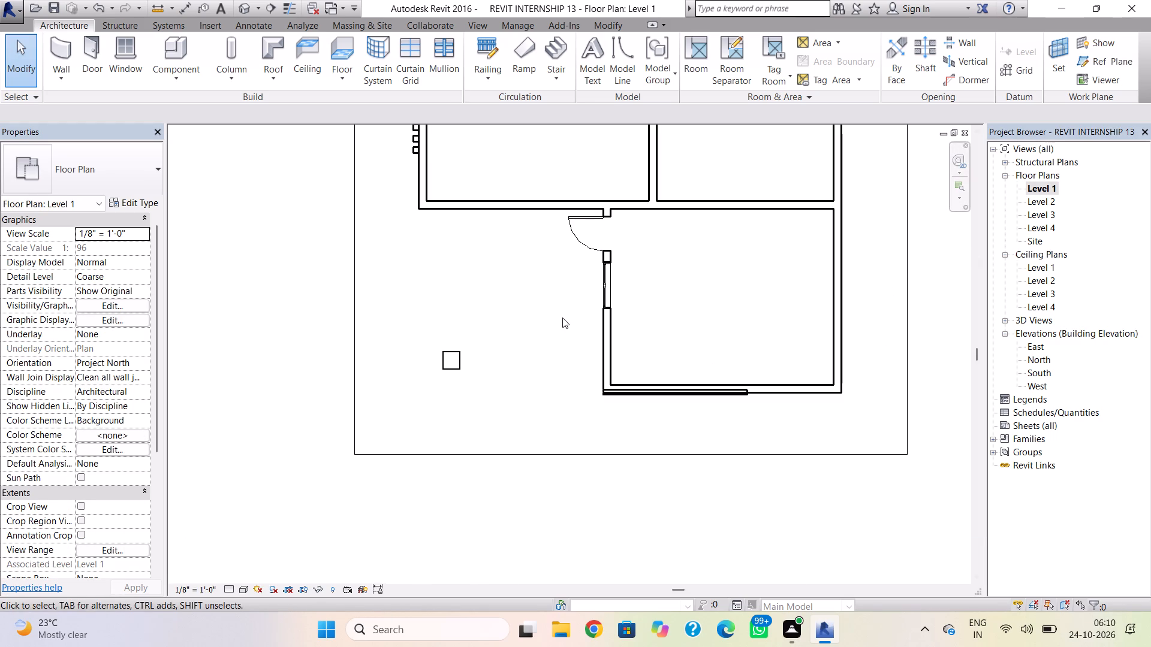
{"action": "middle_click_drag", "start_coordinate": [564, 319], "coordinate": [592, 356]}
{"action": "right_click_drag", "start_coordinate": [574, 374], "coordinate": [581, 367], "text": "shift"}
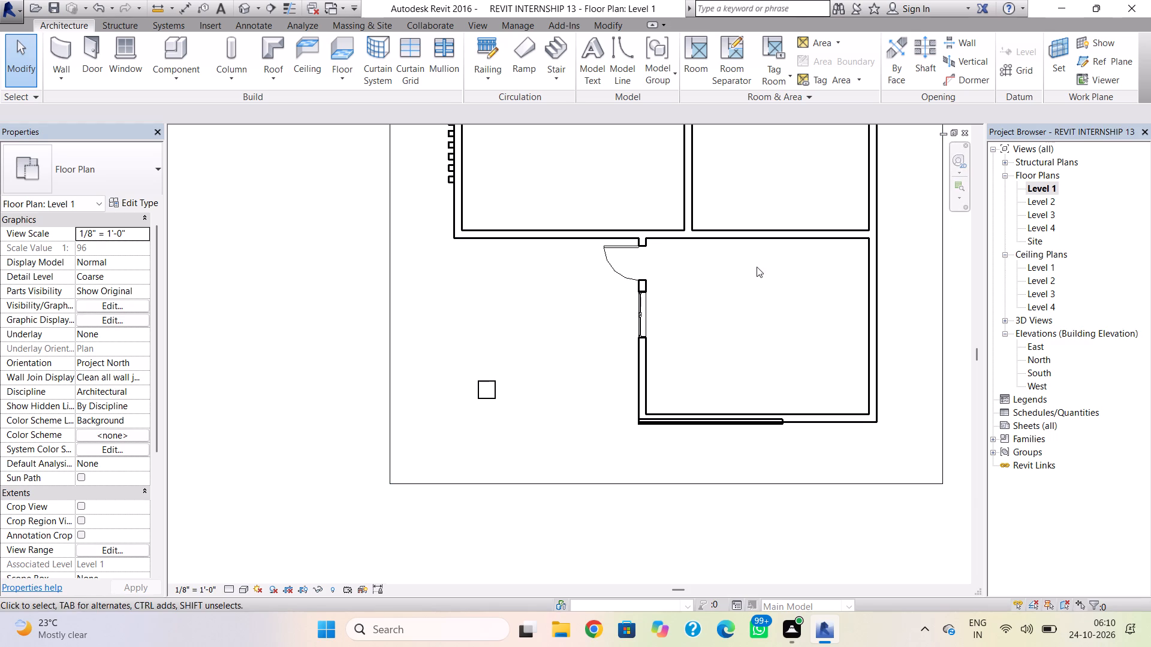
{"action": "left_click", "coordinate": [503, 237]}
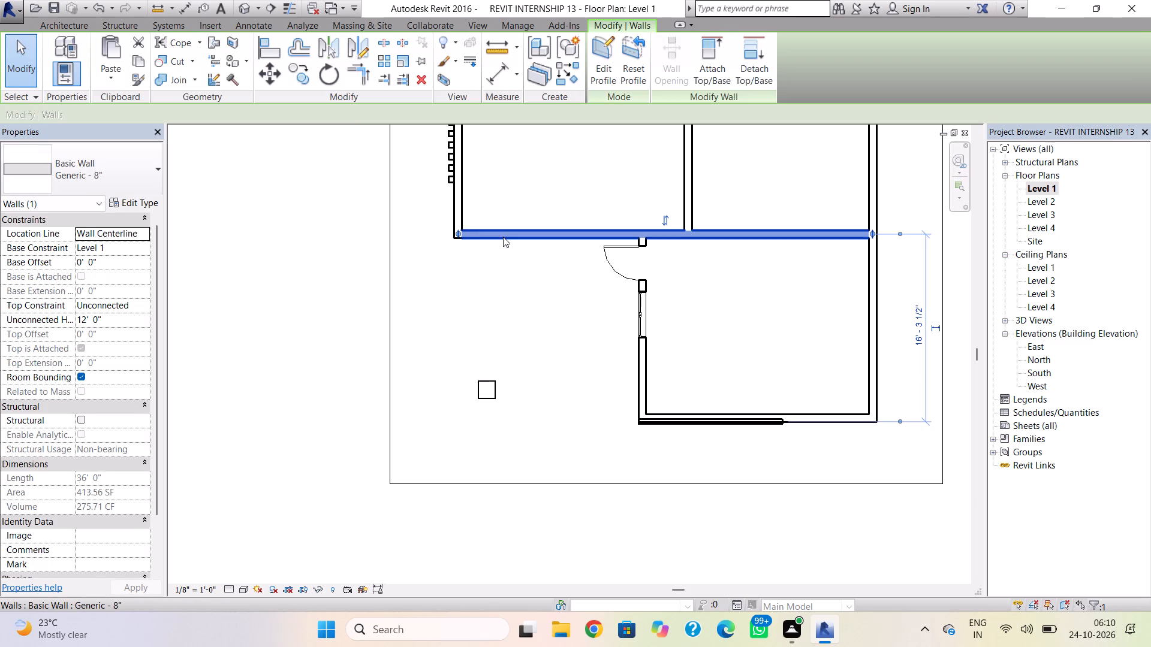
{"action": "left_click", "coordinate": [496, 264]}
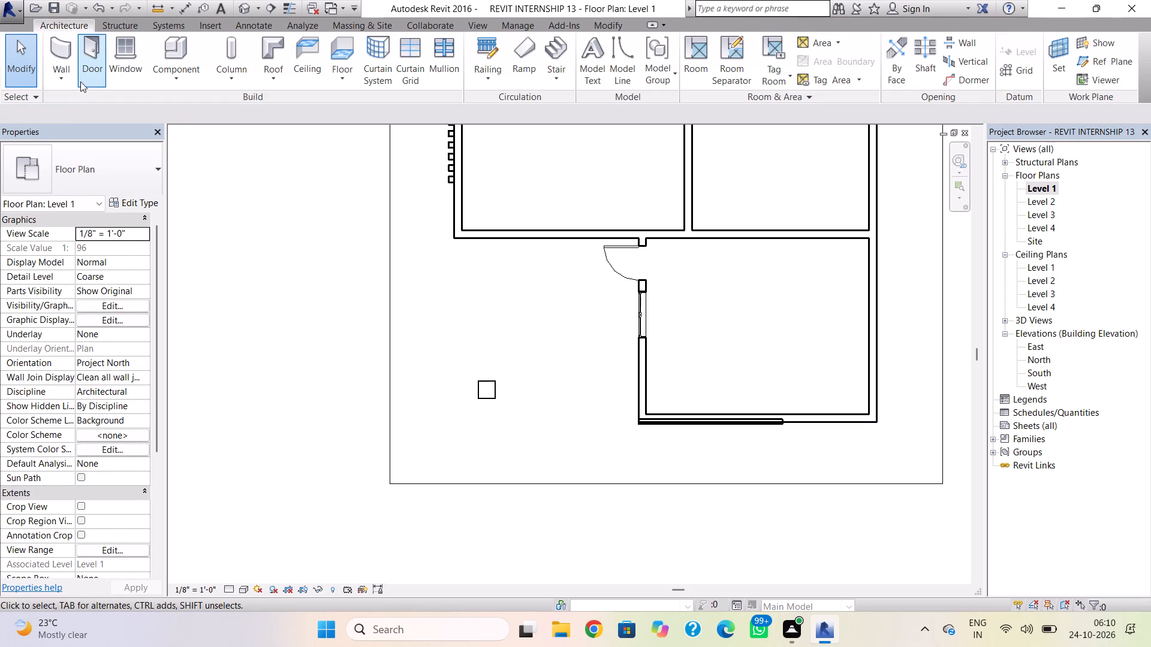
Draw a Curtain Wall 1 segment 2'-6" long along the left façade wall's centreline, ending at the notched corner.
{"action": "left_click", "coordinate": [59, 77]}
{"action": "left_click", "coordinate": [59, 64]}
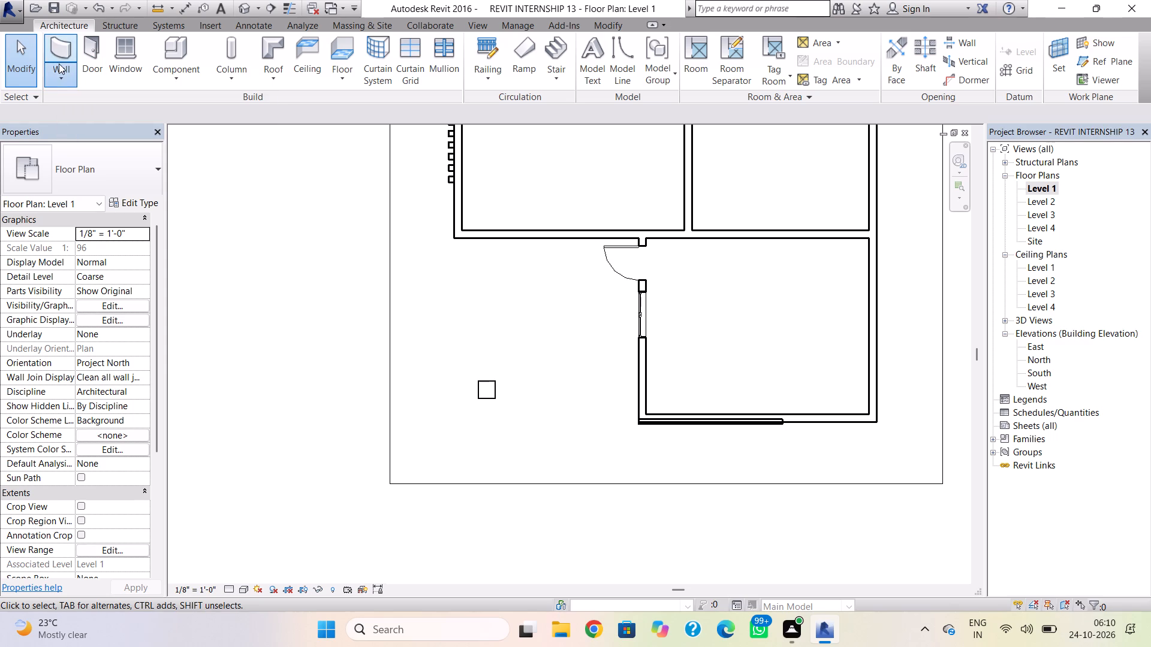
{"action": "left_click", "coordinate": [59, 58]}
{"action": "left_click", "coordinate": [67, 168]}
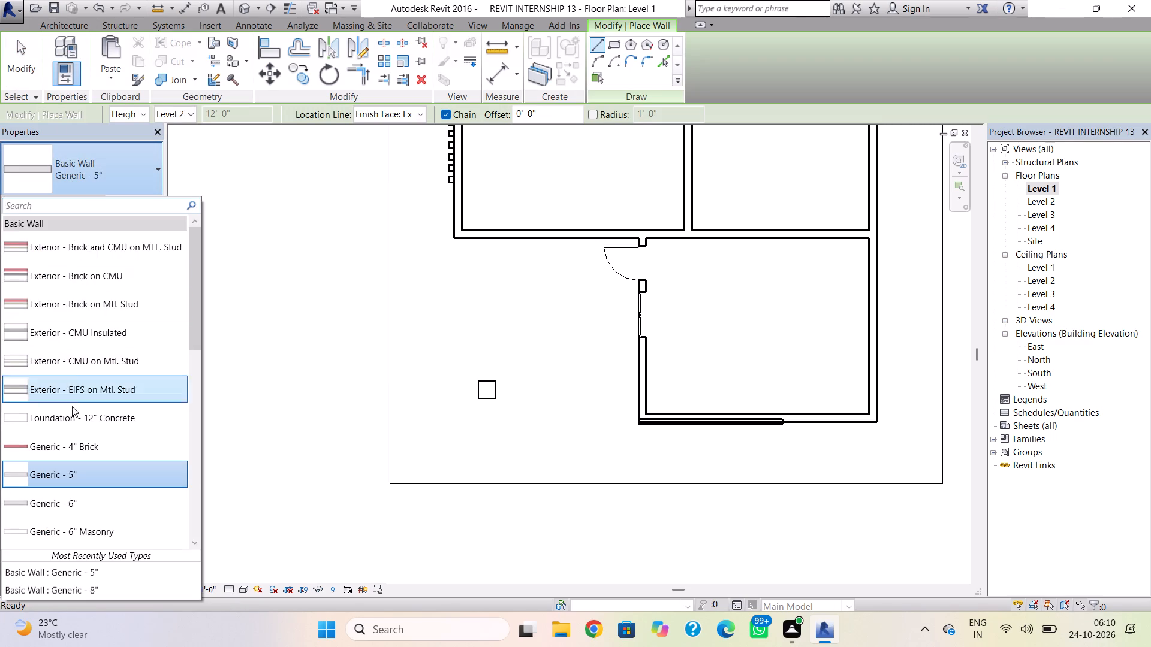
{"action": "scroll", "coordinate": [71, 412], "scroll_direction": "down", "scroll_amount": 15}
{"action": "left_click", "coordinate": [73, 422]}
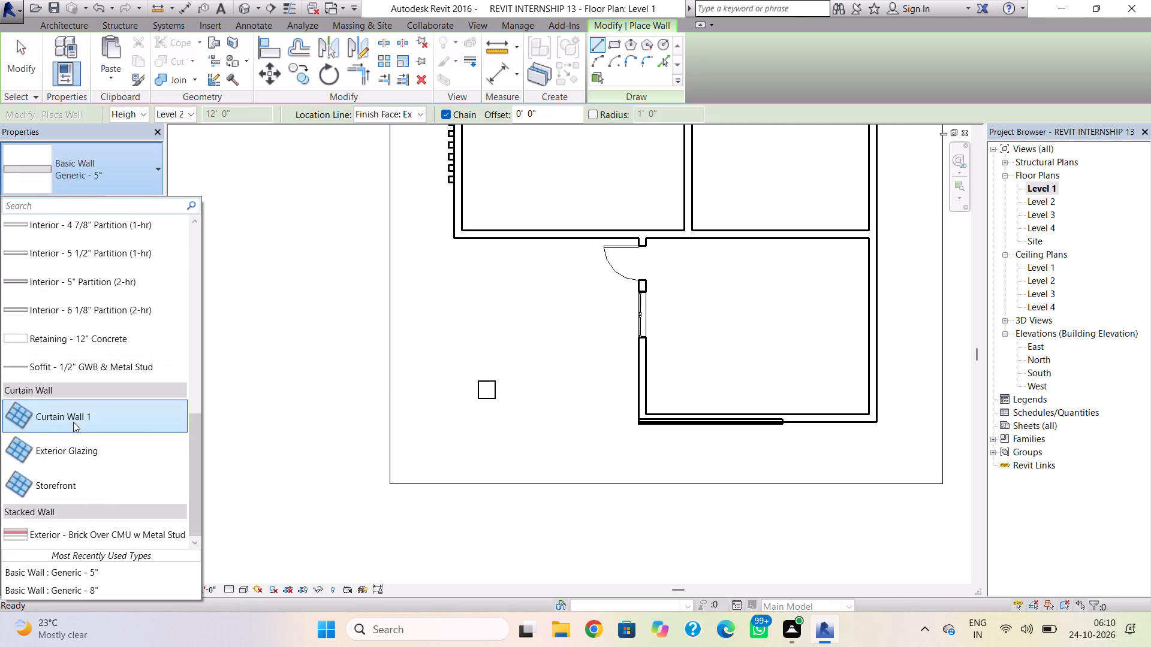
{"action": "scroll", "coordinate": [469, 226], "scroll_direction": "up", "scroll_amount": 6}
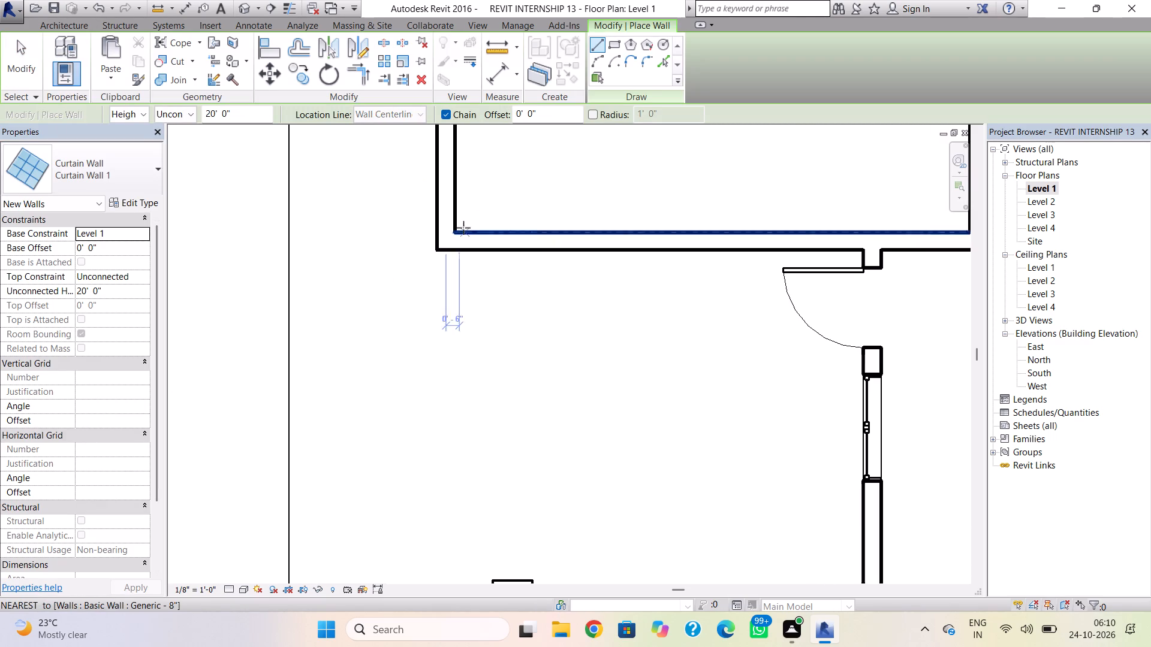
{"action": "middle_click_drag", "start_coordinate": [448, 198], "coordinate": [444, 276]}
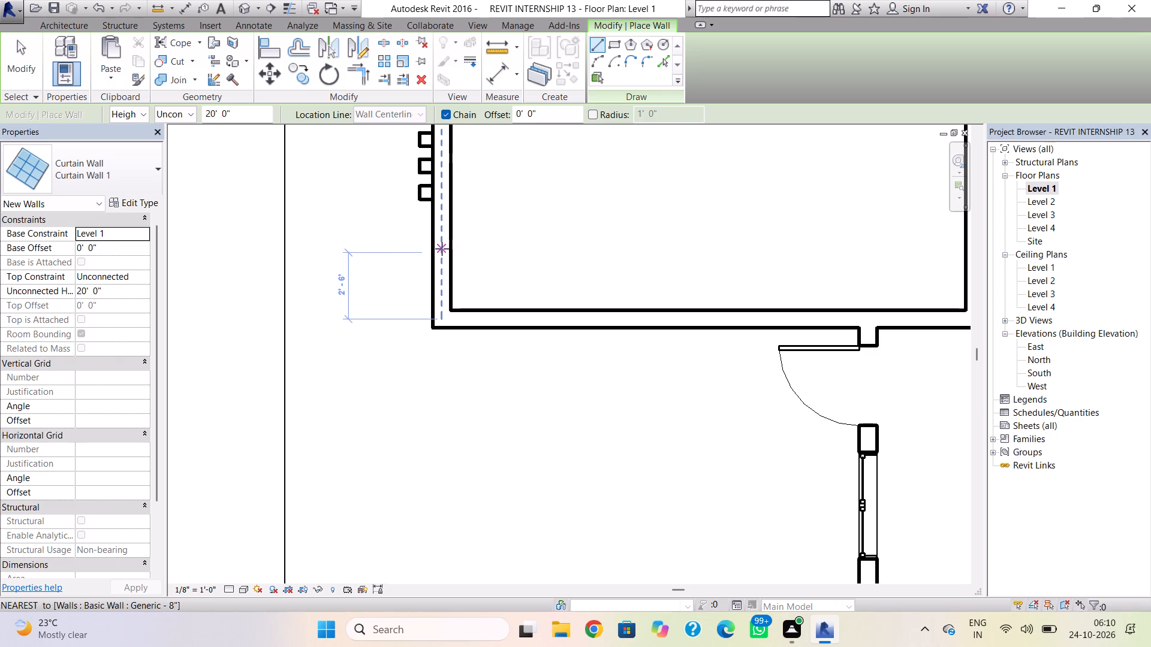
{"action": "left_click", "coordinate": [442, 249]}
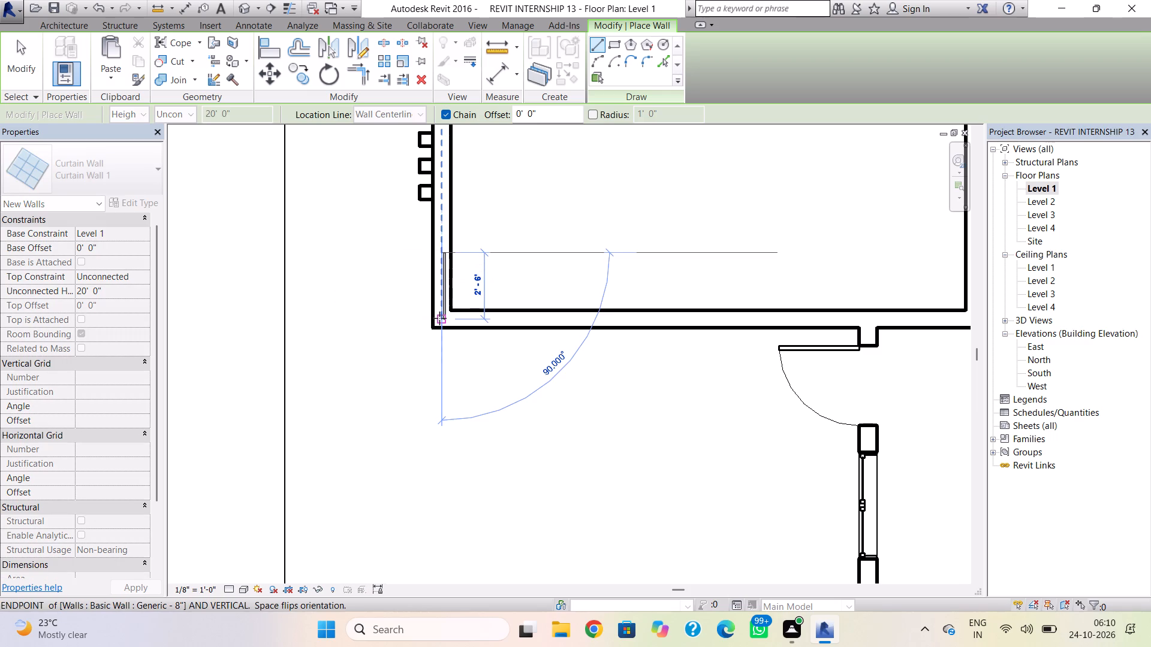
{"action": "left_click", "coordinate": [439, 318]}
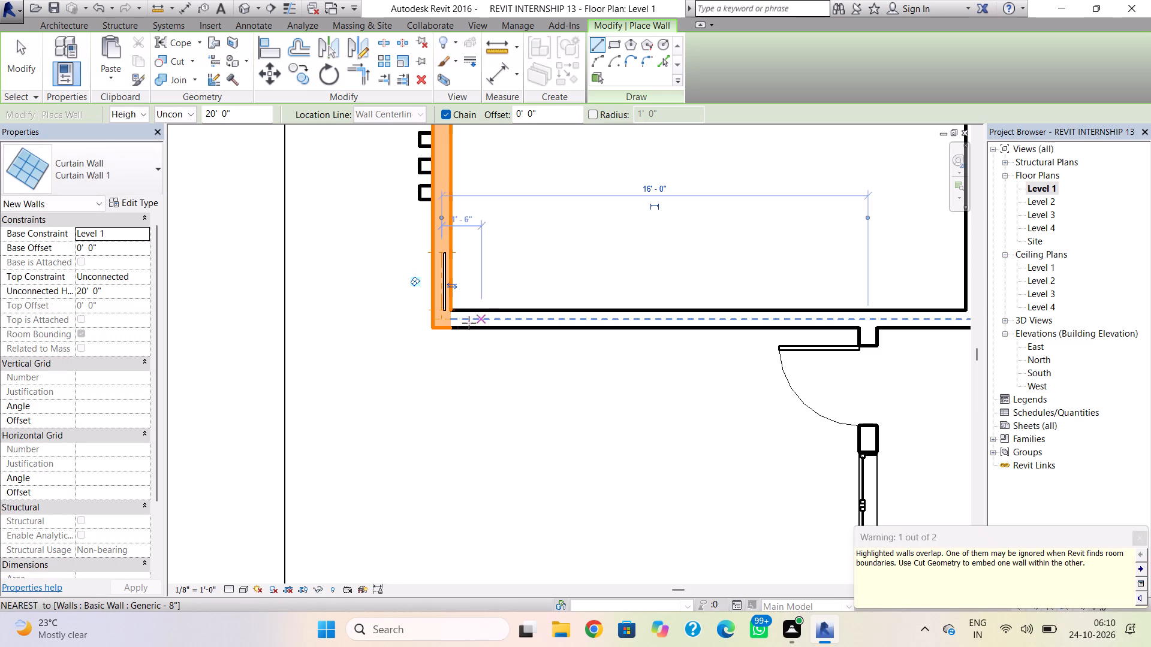
{"action": "key", "text": "Escape"}
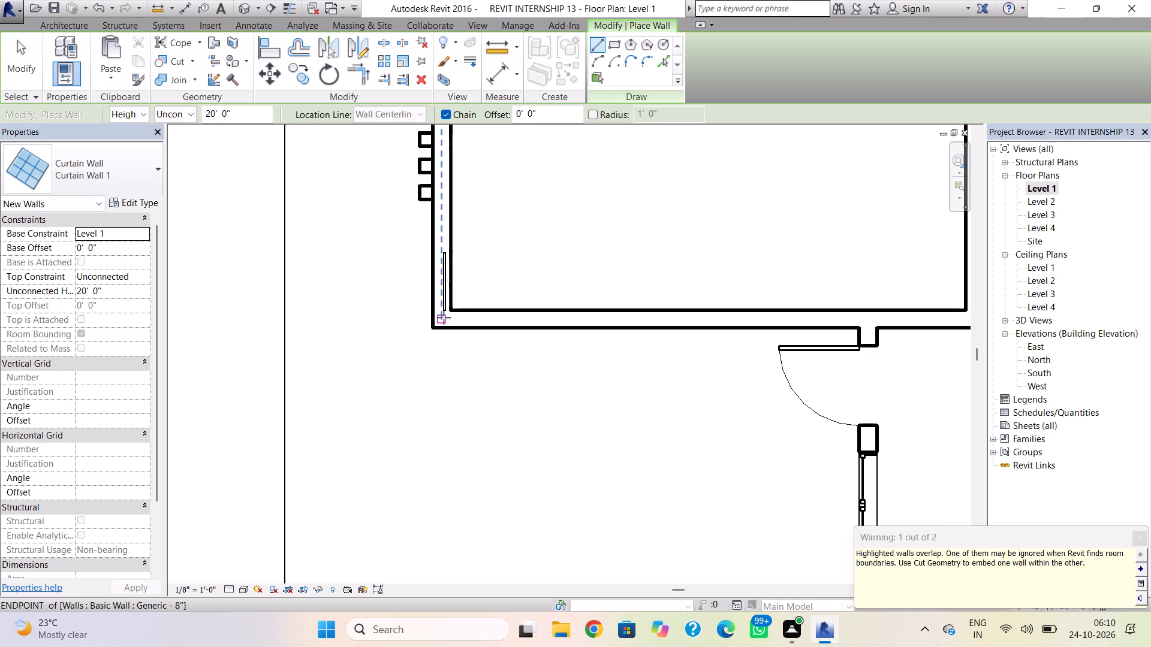
Draw another Curtain Wall 1 segment about 3'-8" long from the corner along the front ground-floor wall's centreline.
{"action": "left_click", "coordinate": [444, 318]}
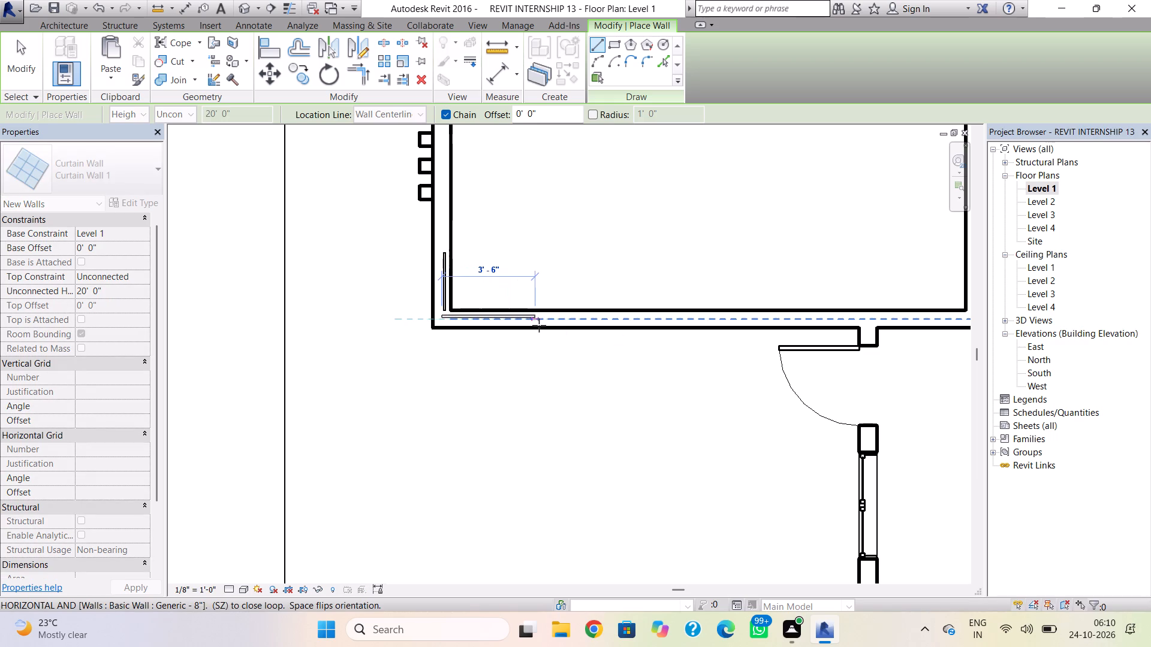
{"action": "left_click", "coordinate": [548, 325]}
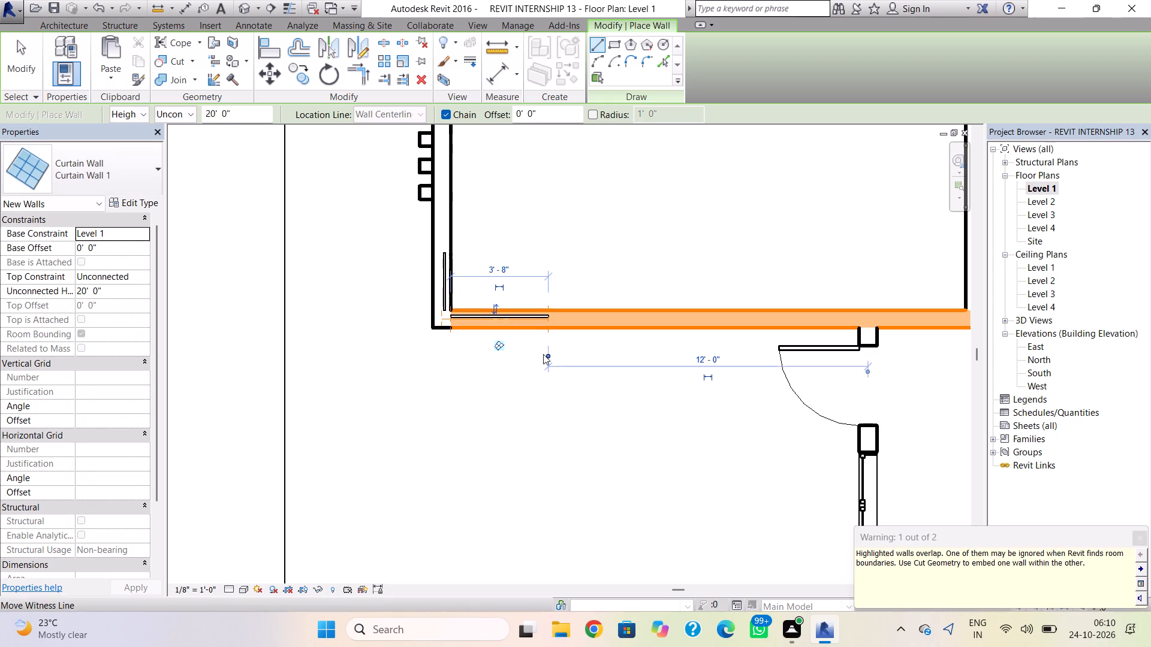
{"action": "left_click", "coordinate": [543, 354]}
{"action": "key", "text": "Escape"}
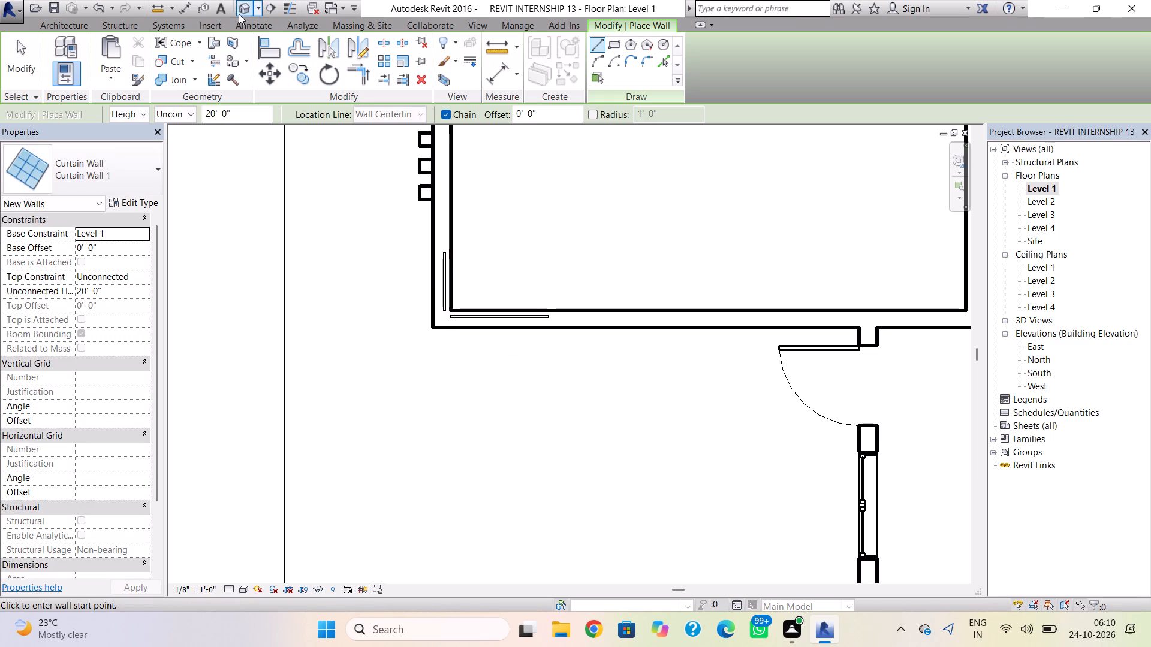
In the 3D view, lower the left façade curtain wall's top to the corner opening's head, giving a 9'-0" unconnected height.
{"action": "left_click", "coordinate": [240, 10]}
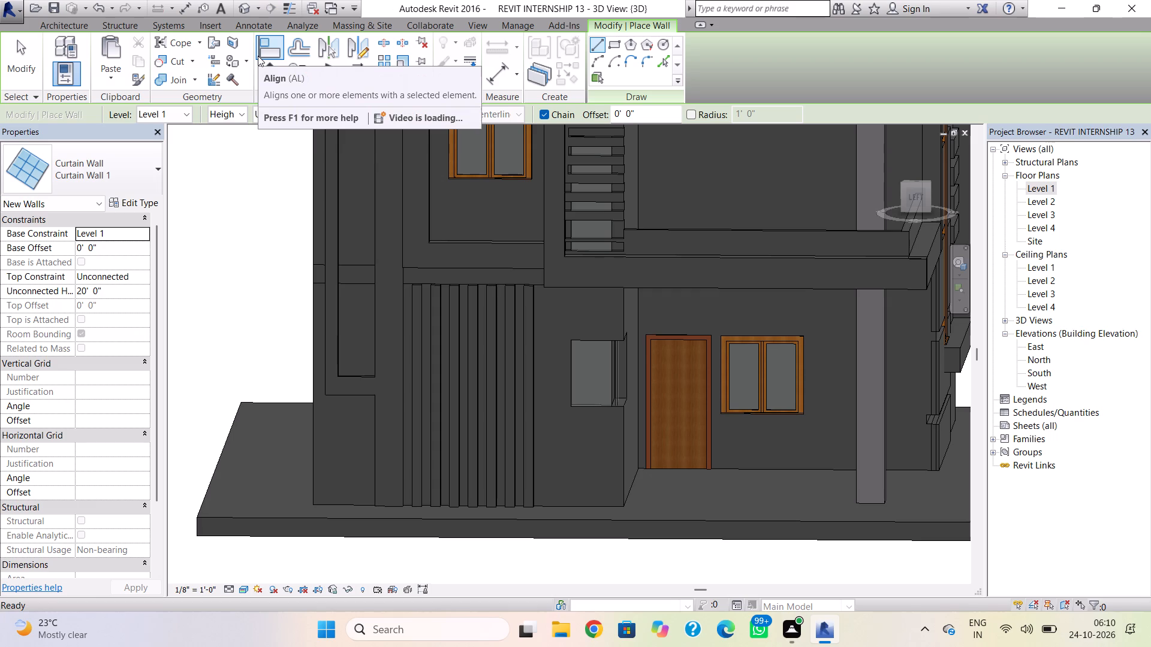
{"action": "right_click_drag", "start_coordinate": [608, 402], "coordinate": [605, 417], "text": "shift"}
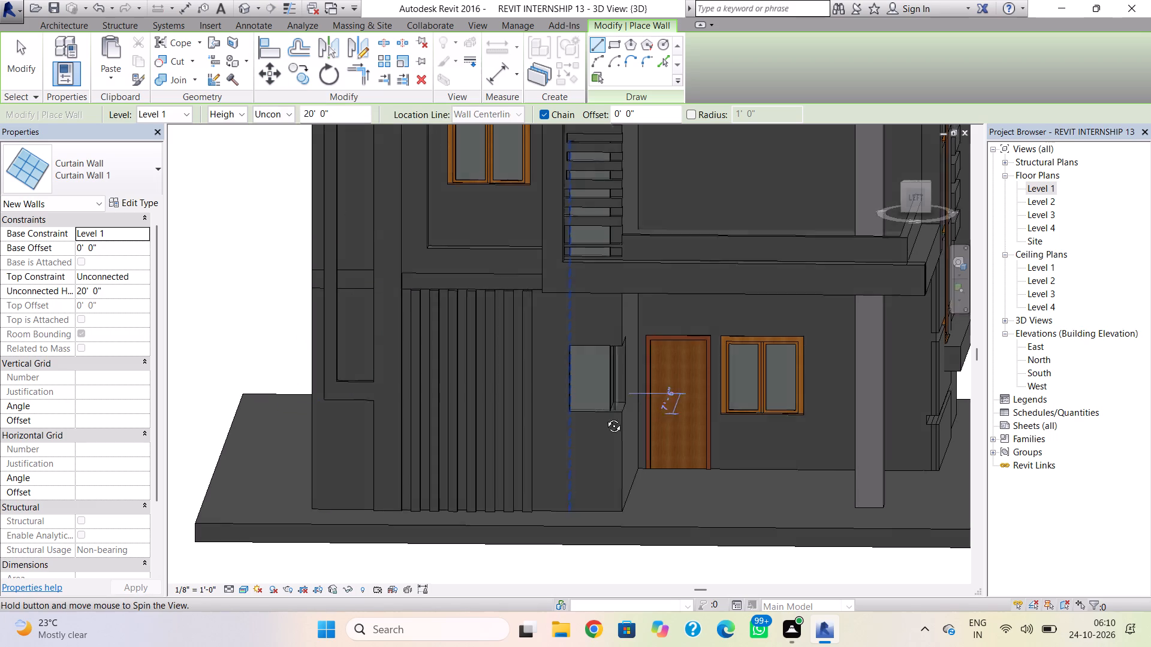
{"action": "right_click_drag", "start_coordinate": [605, 417], "coordinate": [558, 451], "text": "shift"}
{"action": "key", "text": "Escape"}
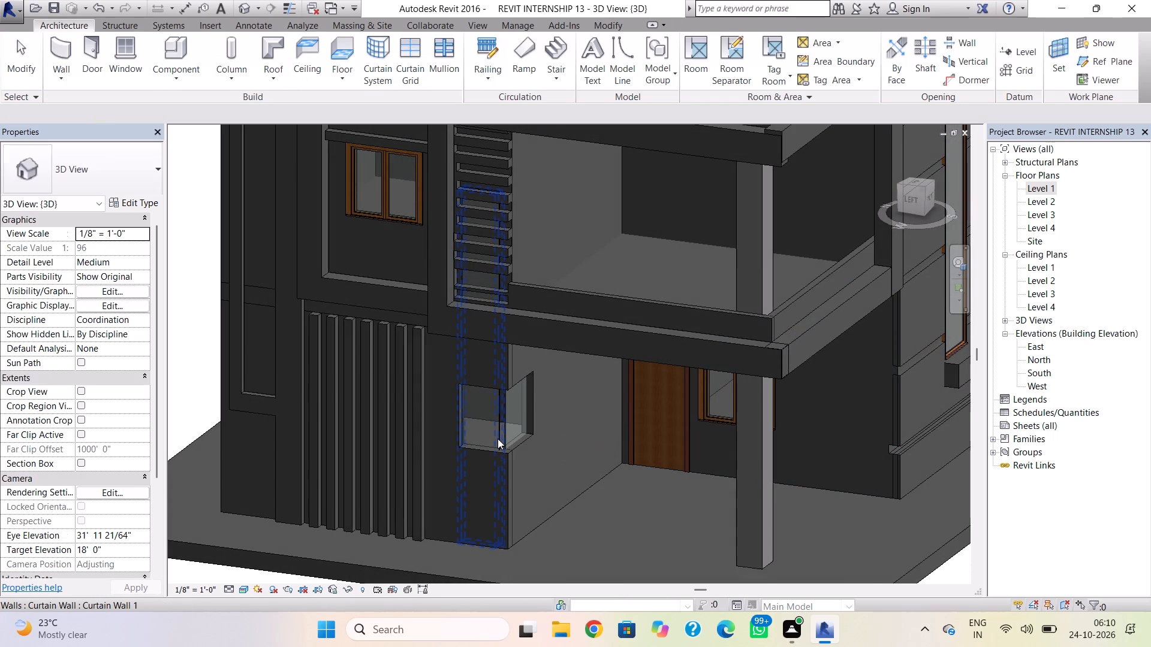
{"action": "left_click", "coordinate": [498, 439]}
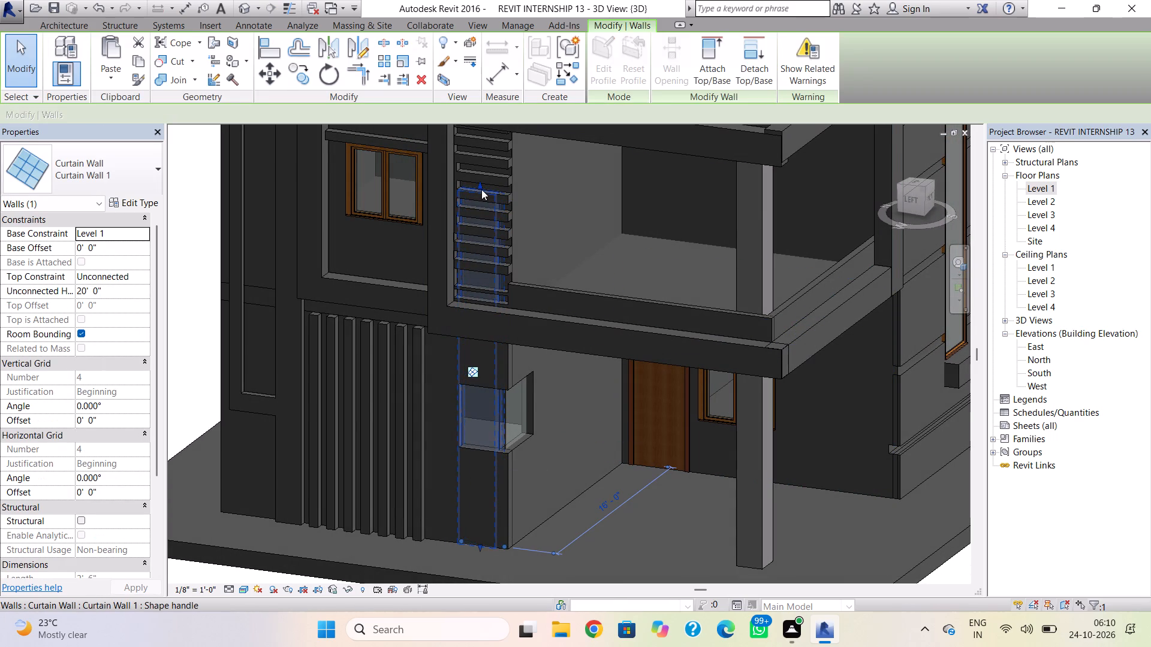
{"action": "left_click_drag", "start_coordinate": [481, 187], "coordinate": [479, 381]}
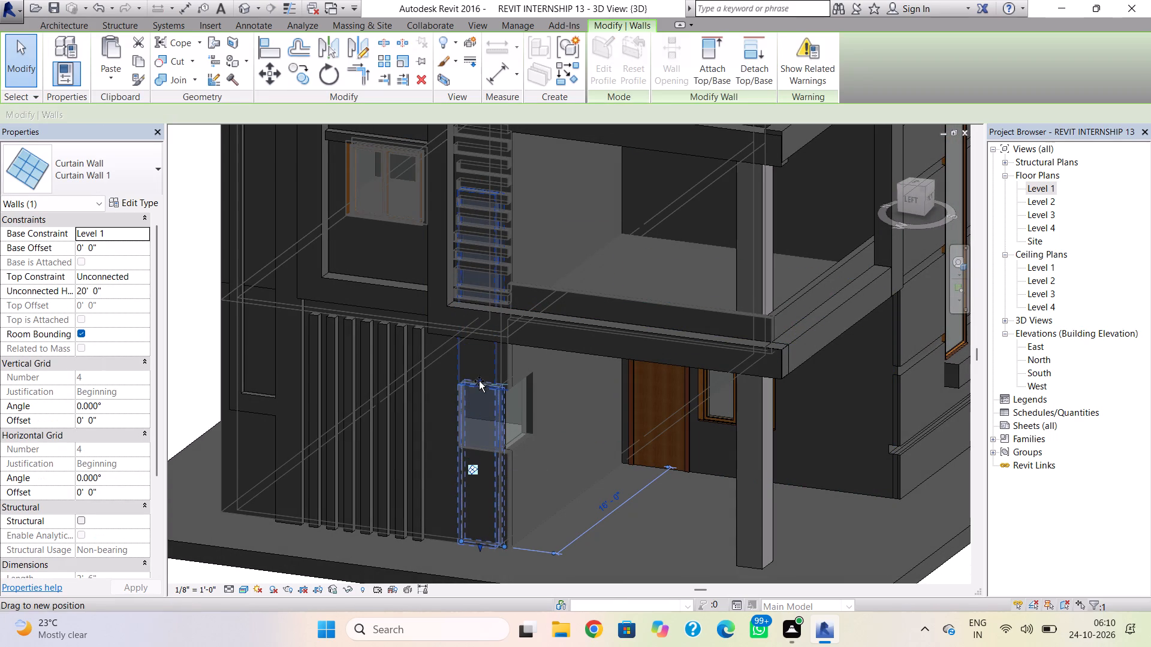
{"action": "left_click_drag", "start_coordinate": [479, 381], "coordinate": [480, 383]}
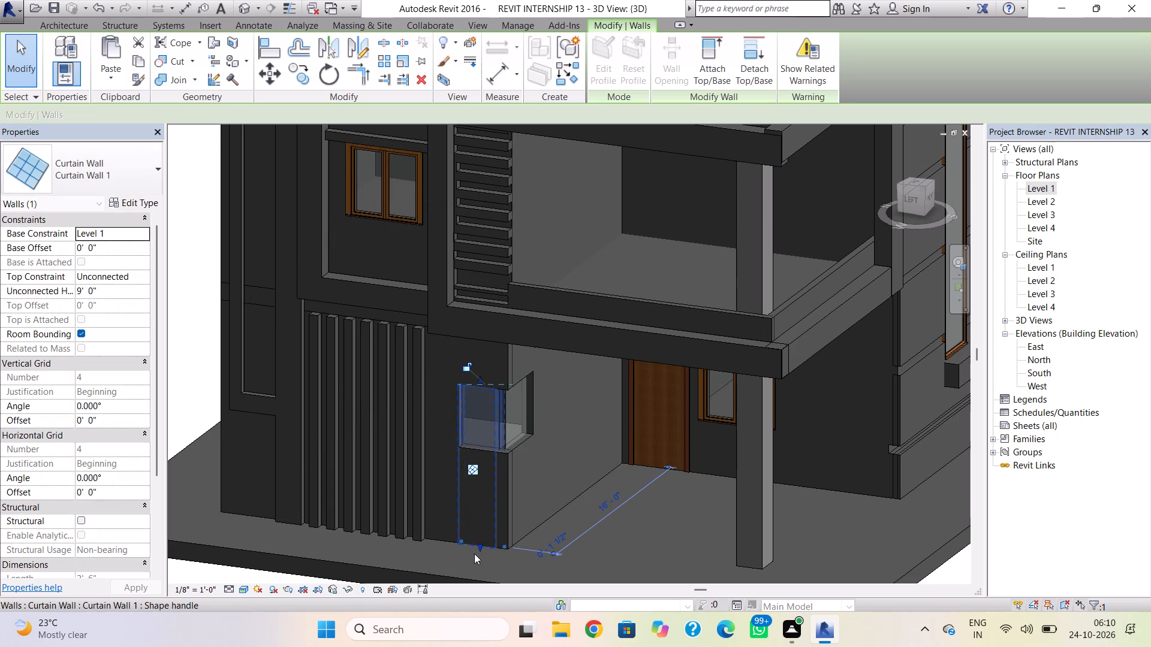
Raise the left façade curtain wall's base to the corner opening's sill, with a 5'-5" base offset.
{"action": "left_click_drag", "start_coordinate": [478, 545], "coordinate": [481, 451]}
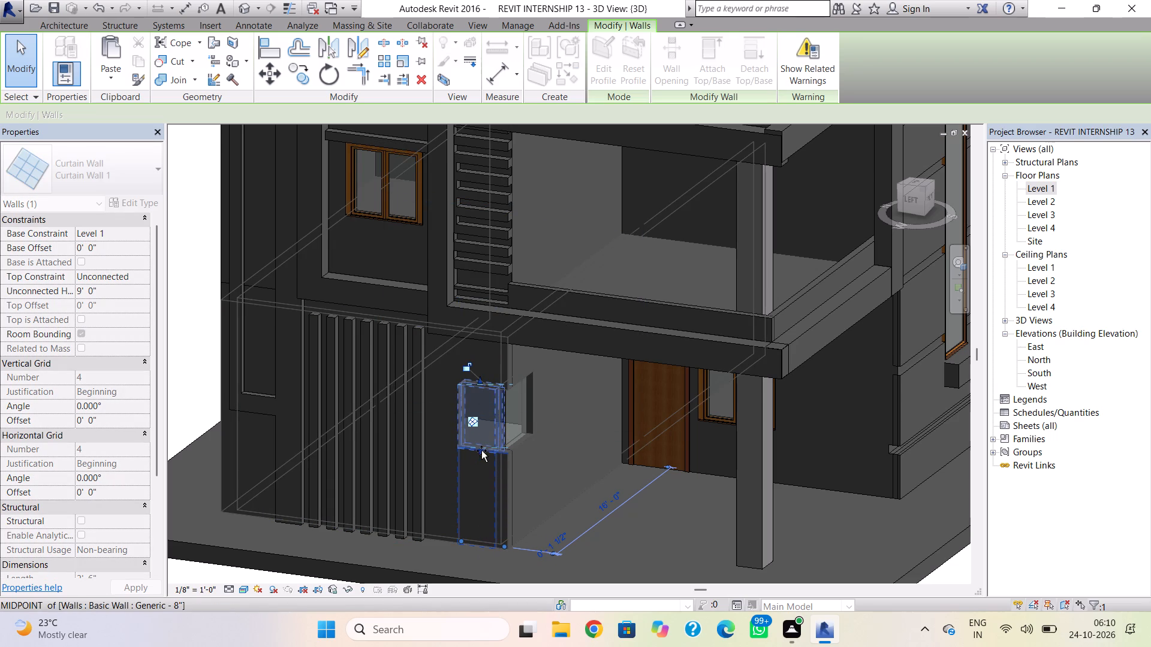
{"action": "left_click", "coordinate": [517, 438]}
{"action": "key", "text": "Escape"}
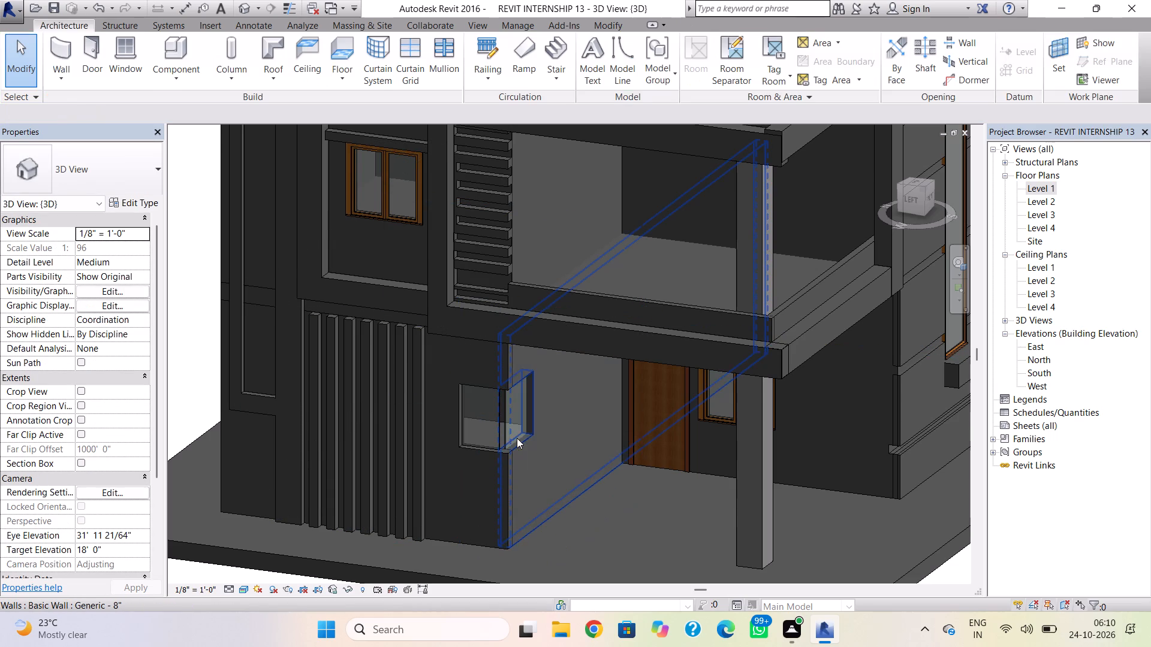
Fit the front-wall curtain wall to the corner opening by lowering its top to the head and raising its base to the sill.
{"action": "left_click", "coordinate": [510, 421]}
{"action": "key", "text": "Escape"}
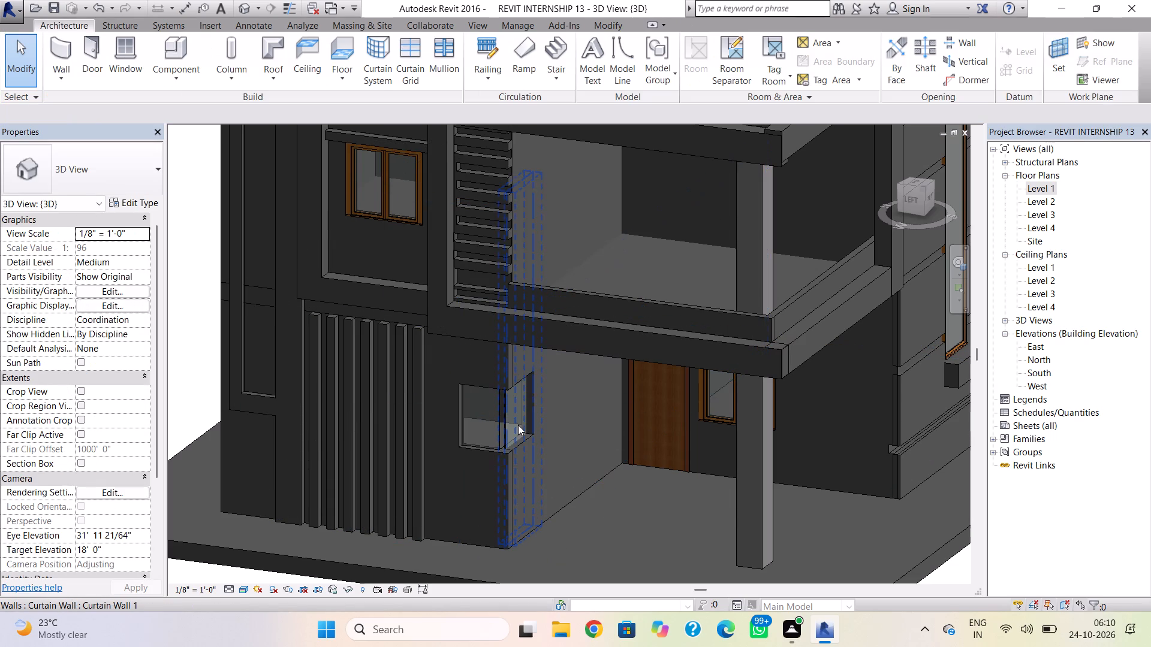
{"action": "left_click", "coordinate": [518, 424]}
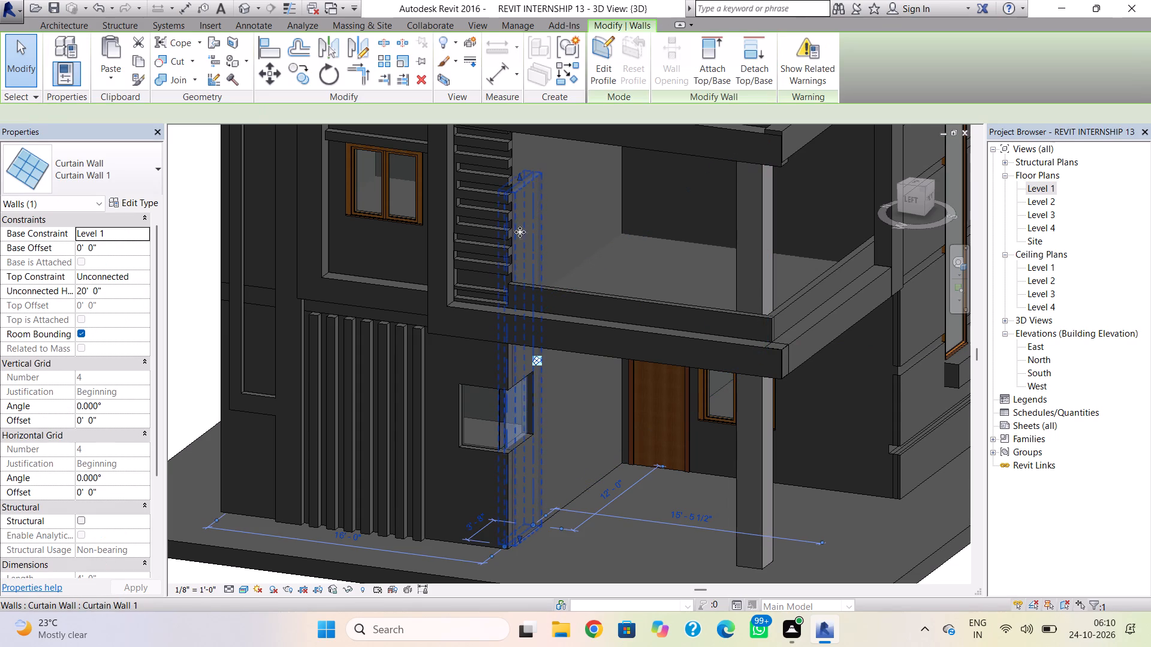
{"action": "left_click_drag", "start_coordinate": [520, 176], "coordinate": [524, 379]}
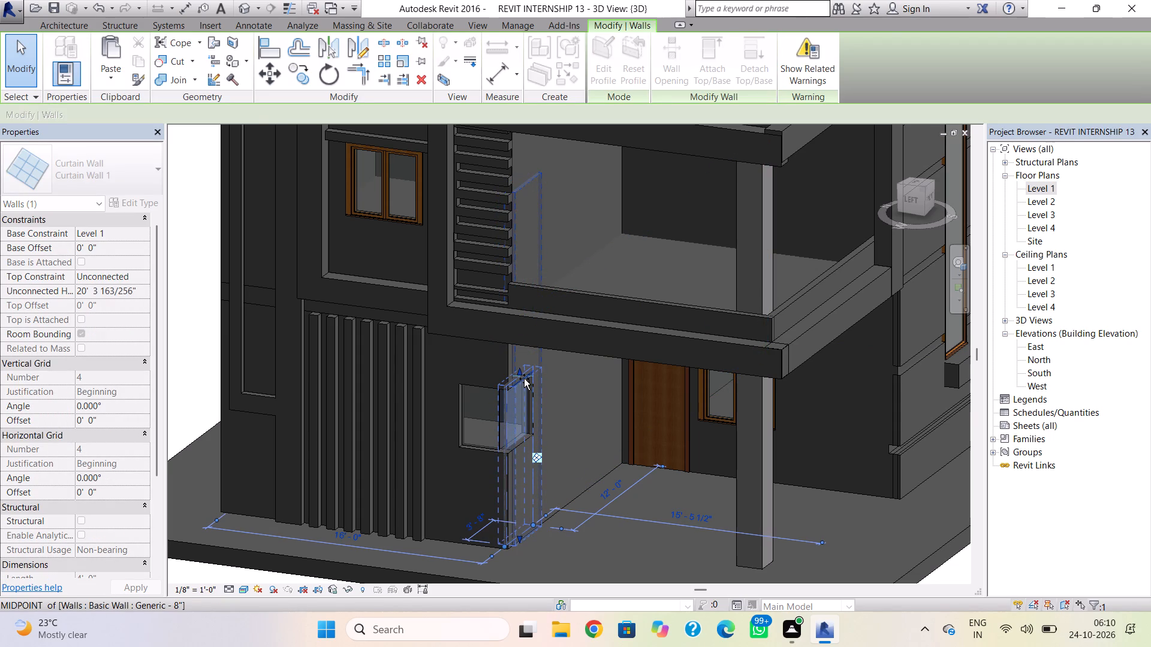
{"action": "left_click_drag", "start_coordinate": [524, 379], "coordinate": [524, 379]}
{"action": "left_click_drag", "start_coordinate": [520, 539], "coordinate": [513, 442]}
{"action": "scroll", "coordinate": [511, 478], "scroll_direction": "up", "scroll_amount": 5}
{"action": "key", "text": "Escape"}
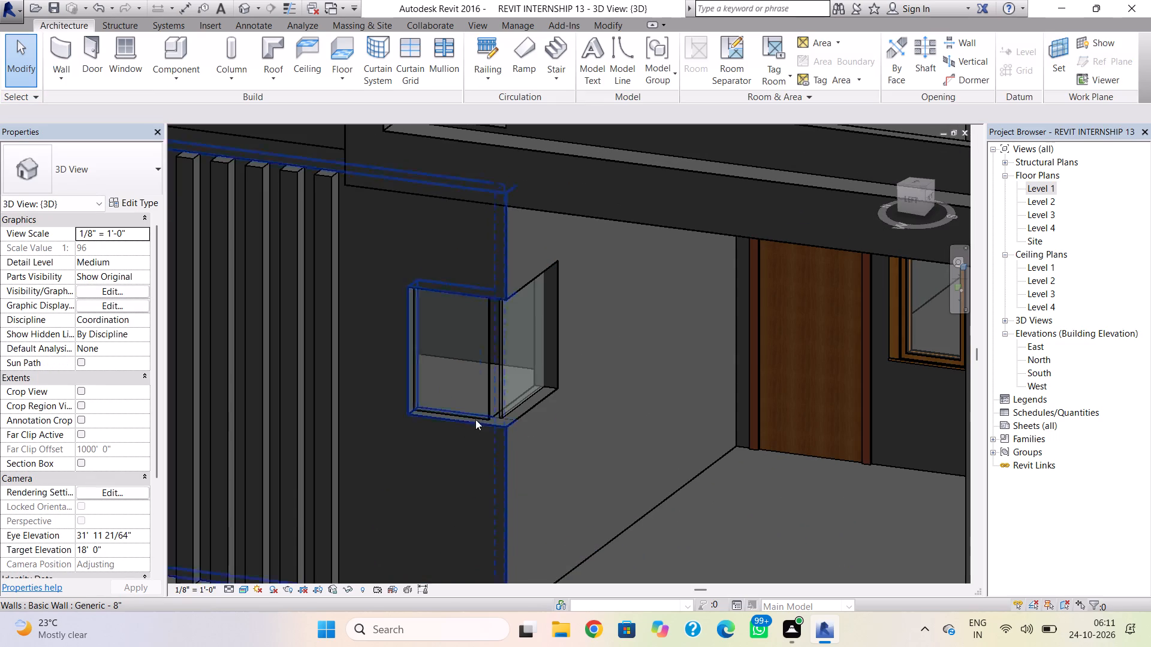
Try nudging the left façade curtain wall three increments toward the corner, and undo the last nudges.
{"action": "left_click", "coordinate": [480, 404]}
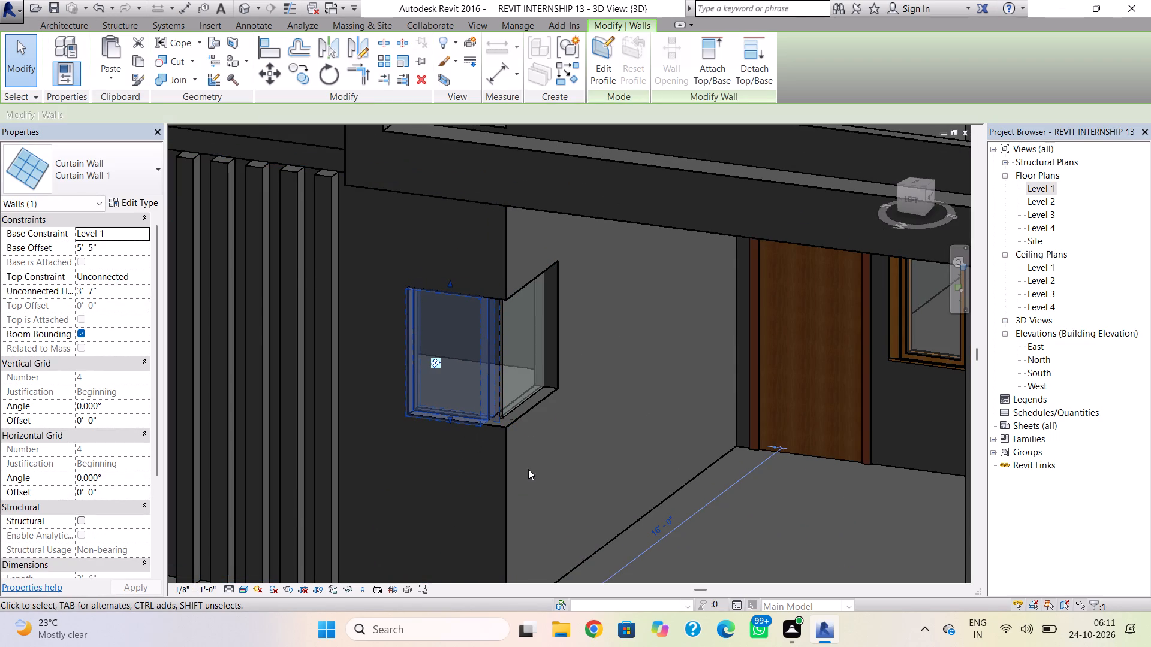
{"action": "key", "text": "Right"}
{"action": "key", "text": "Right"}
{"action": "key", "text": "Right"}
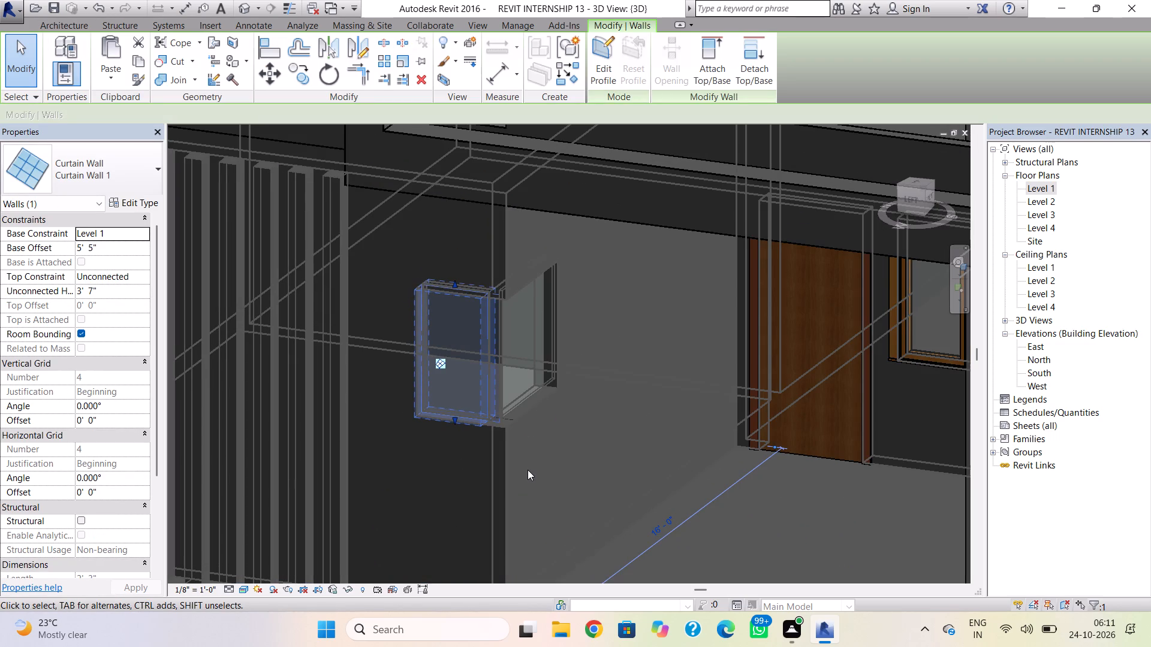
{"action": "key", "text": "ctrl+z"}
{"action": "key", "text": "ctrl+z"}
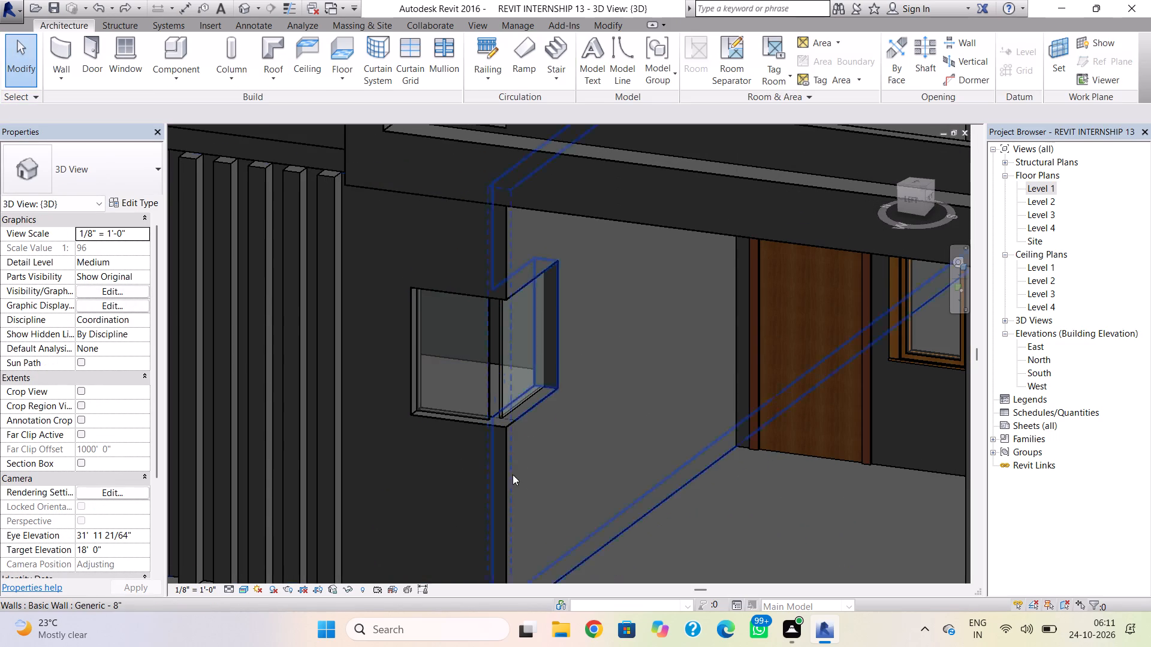
Reopen the Level 1 floor plan at the corner where the left and front façade walls meet.
{"action": "left_click", "coordinate": [493, 421]}
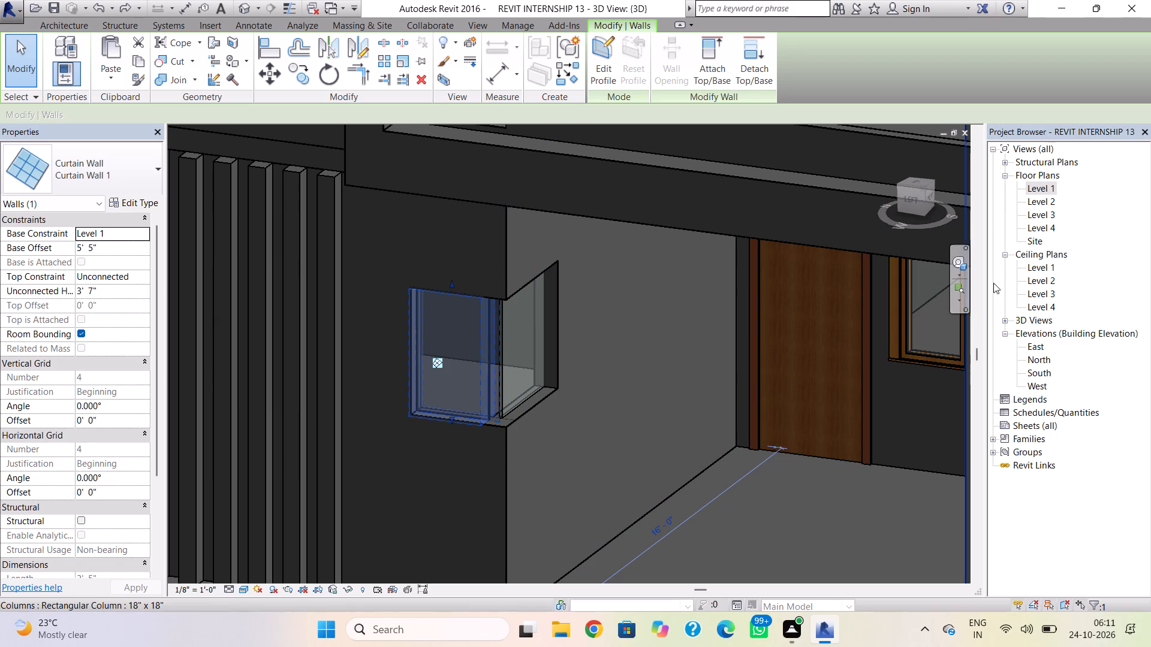
{"action": "double_click", "coordinate": [1039, 191]}
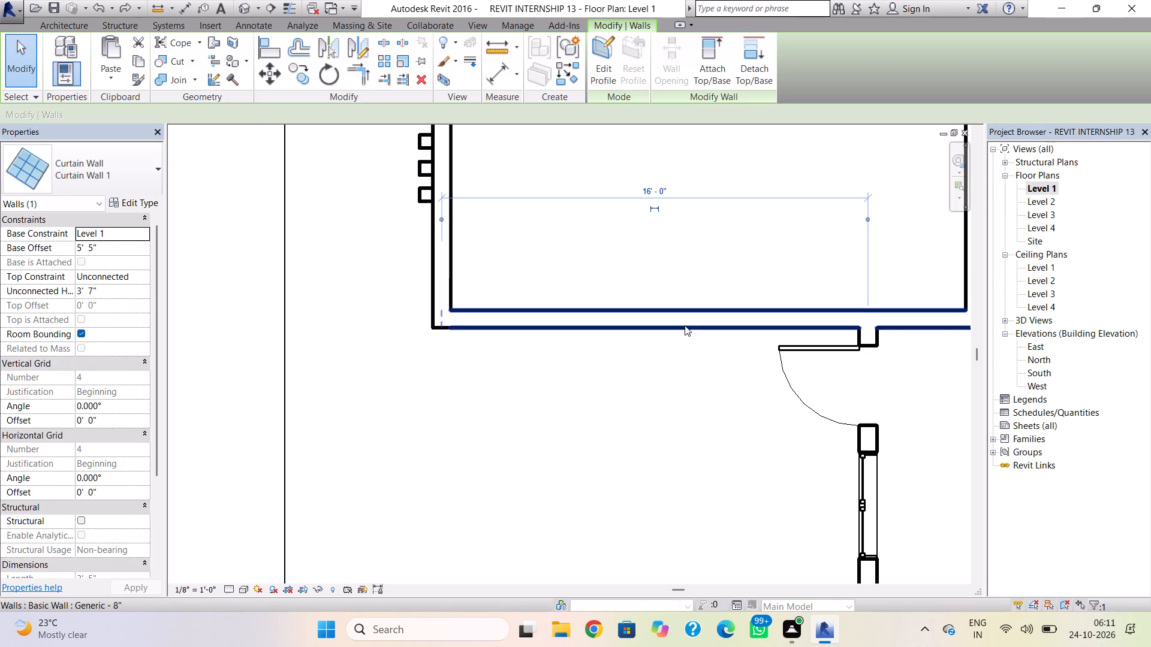
{"action": "scroll", "coordinate": [489, 315], "scroll_direction": "up", "scroll_amount": 1}
{"action": "left_click", "coordinate": [430, 279]}
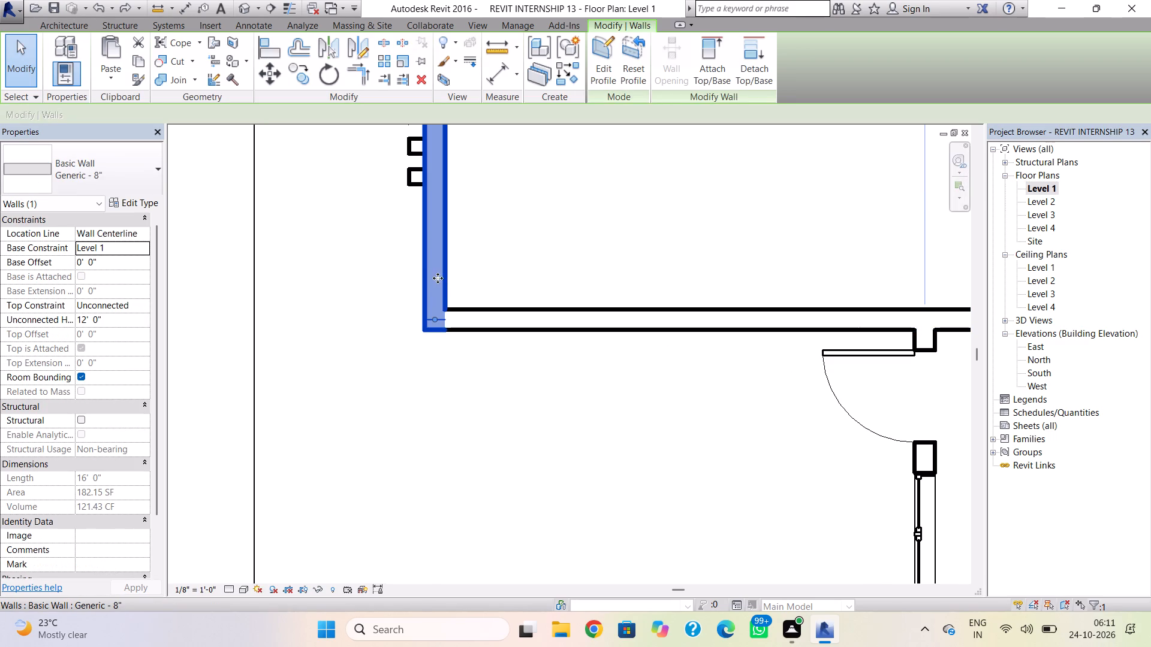
{"action": "key", "text": "Escape"}
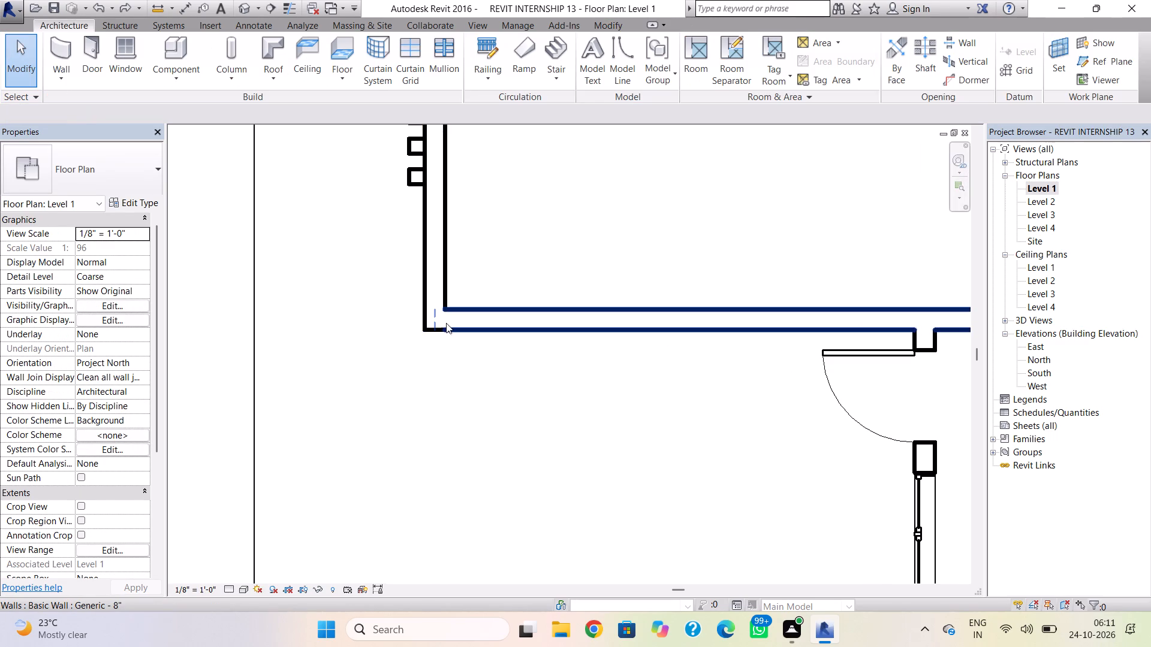
{"action": "left_click", "coordinate": [434, 323]}
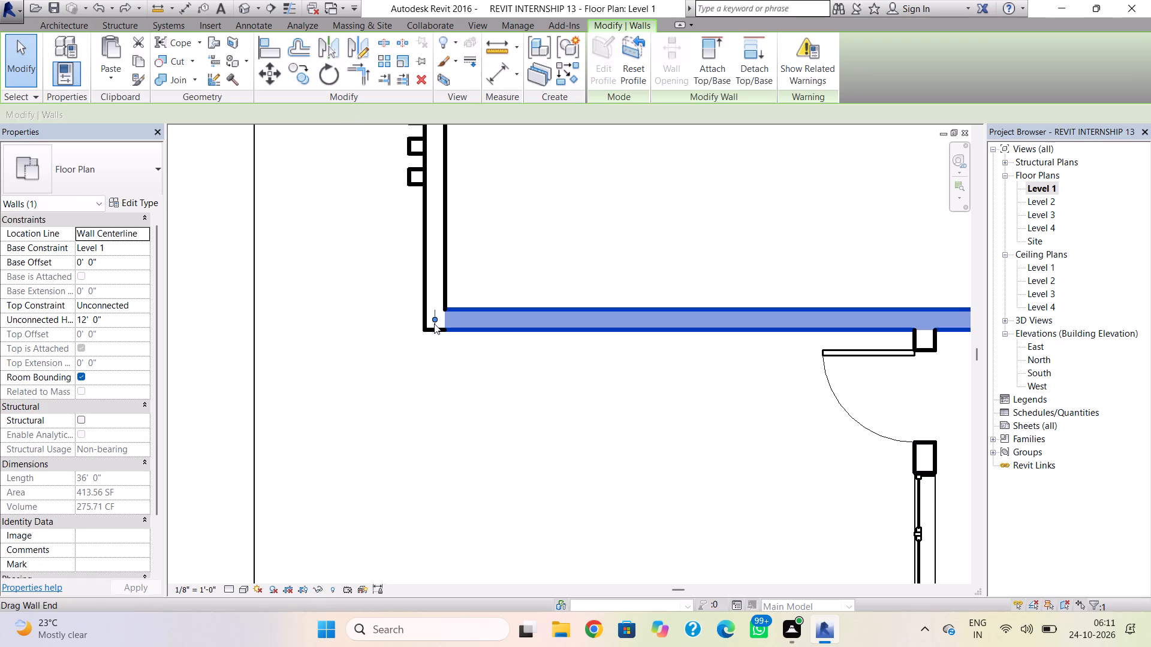
{"action": "key", "text": "Escape"}
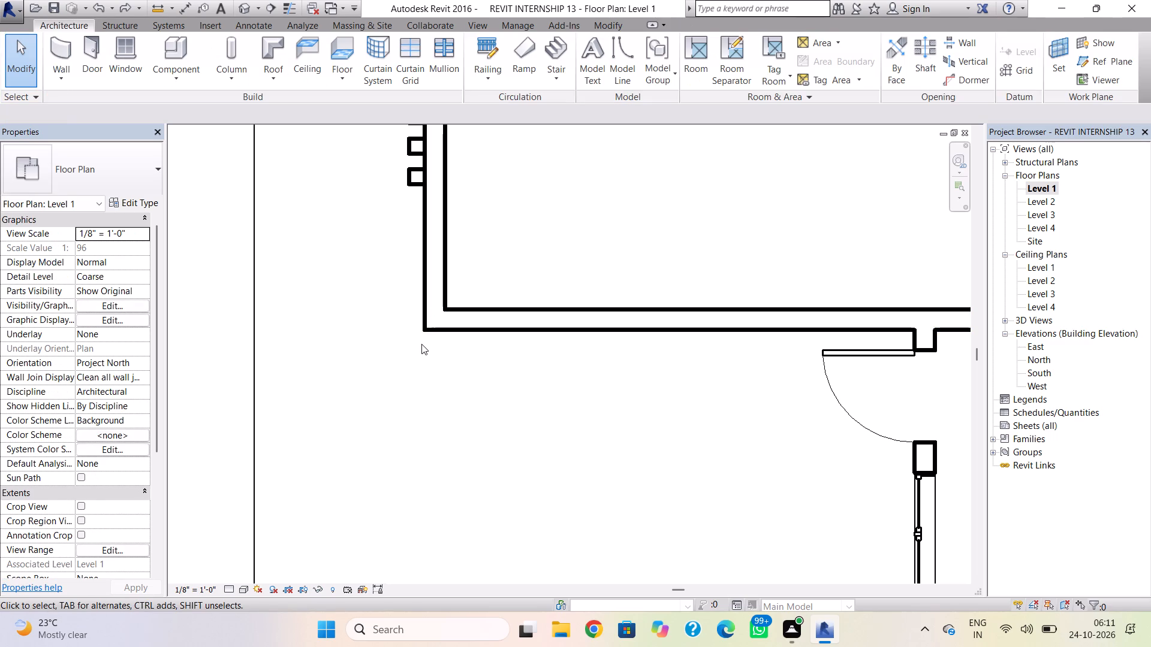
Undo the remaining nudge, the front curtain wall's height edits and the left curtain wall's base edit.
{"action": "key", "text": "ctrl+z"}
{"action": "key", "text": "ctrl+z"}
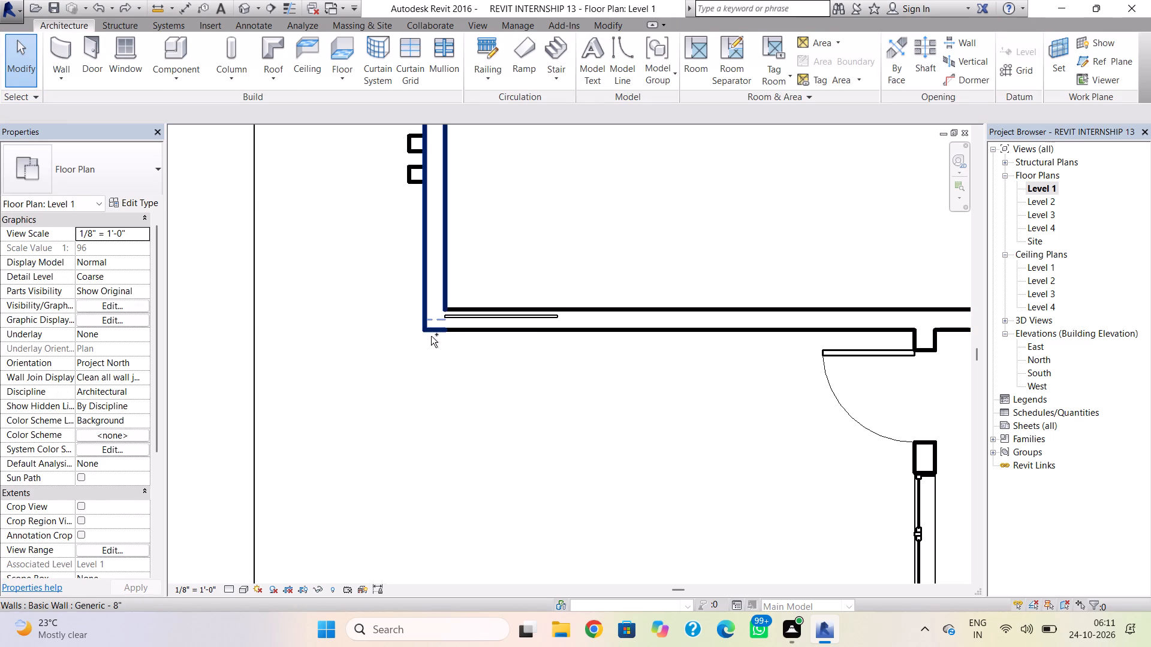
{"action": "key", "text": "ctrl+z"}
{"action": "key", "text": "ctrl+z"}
Nudge the left façade curtain wall three increments toward the front wall in plan.
{"action": "scroll", "coordinate": [438, 313], "scroll_direction": "up", "scroll_amount": 2}
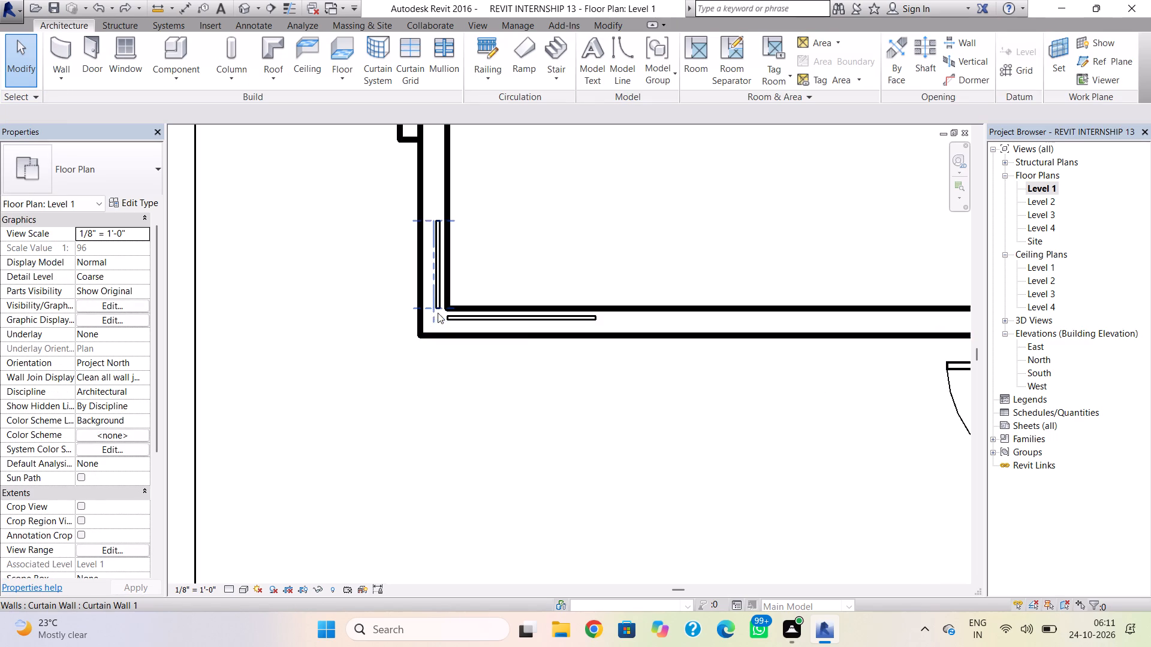
{"action": "left_click", "coordinate": [436, 303]}
{"action": "scroll", "coordinate": [438, 312], "scroll_direction": "up", "scroll_amount": 3}
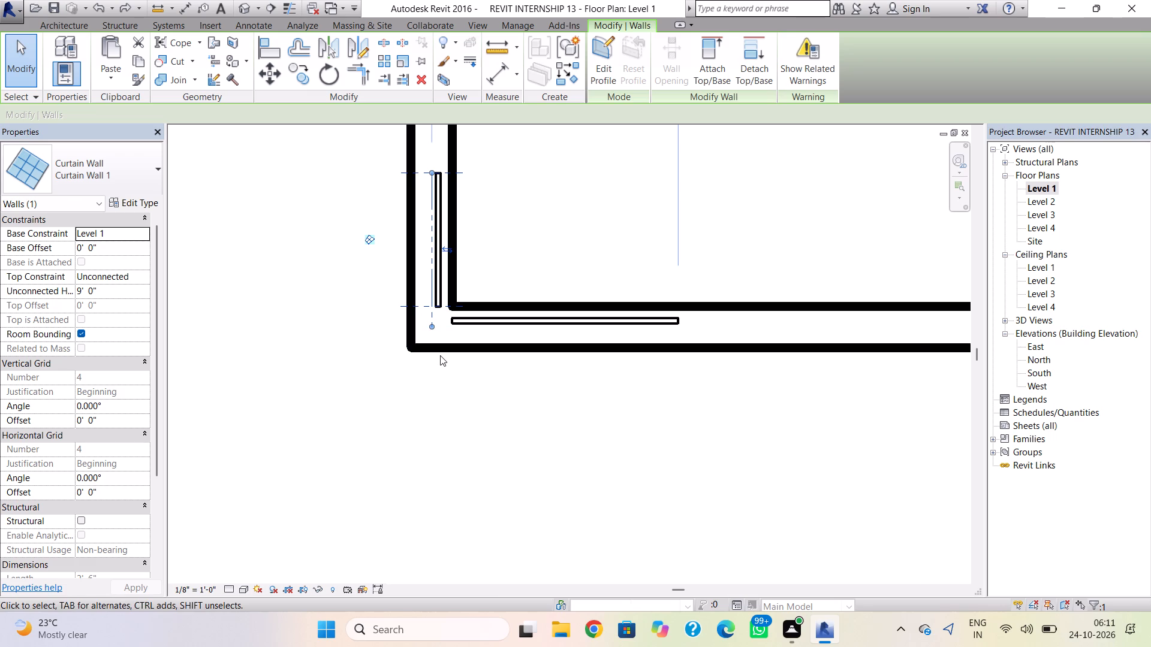
{"action": "key", "text": "Down"}
{"action": "key", "text": "Down"}
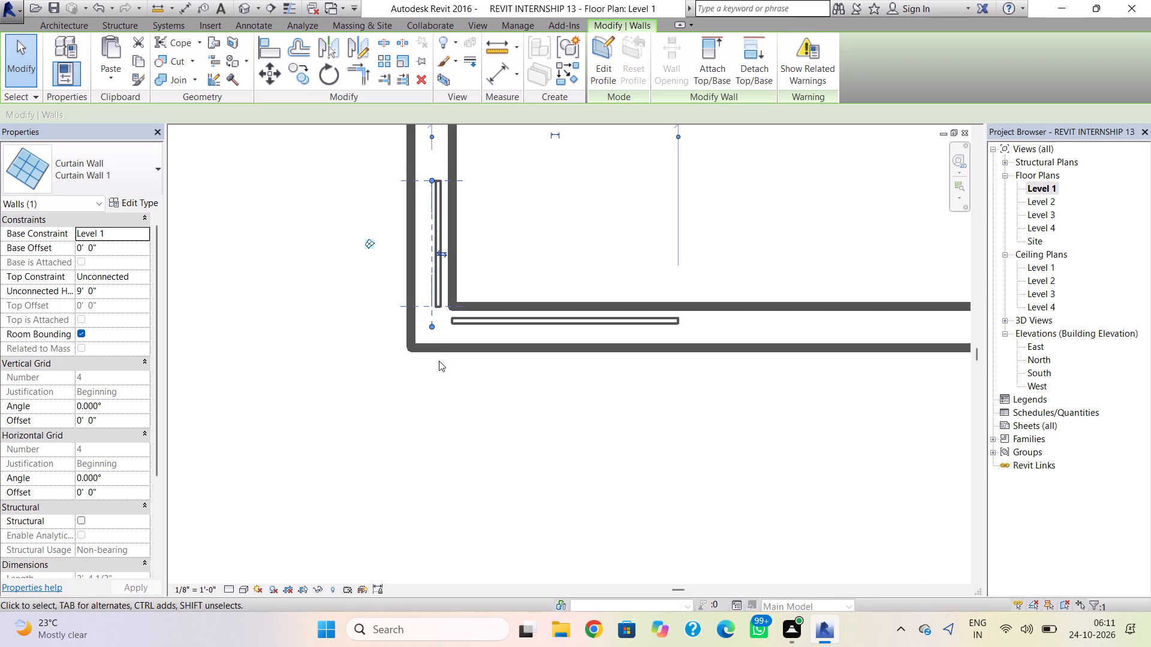
{"action": "key", "text": "Down"}
Extend the left façade curtain wall's corner end to meet the front wall's centreline.
{"action": "left_click_drag", "start_coordinate": [431, 329], "coordinate": [431, 338]}
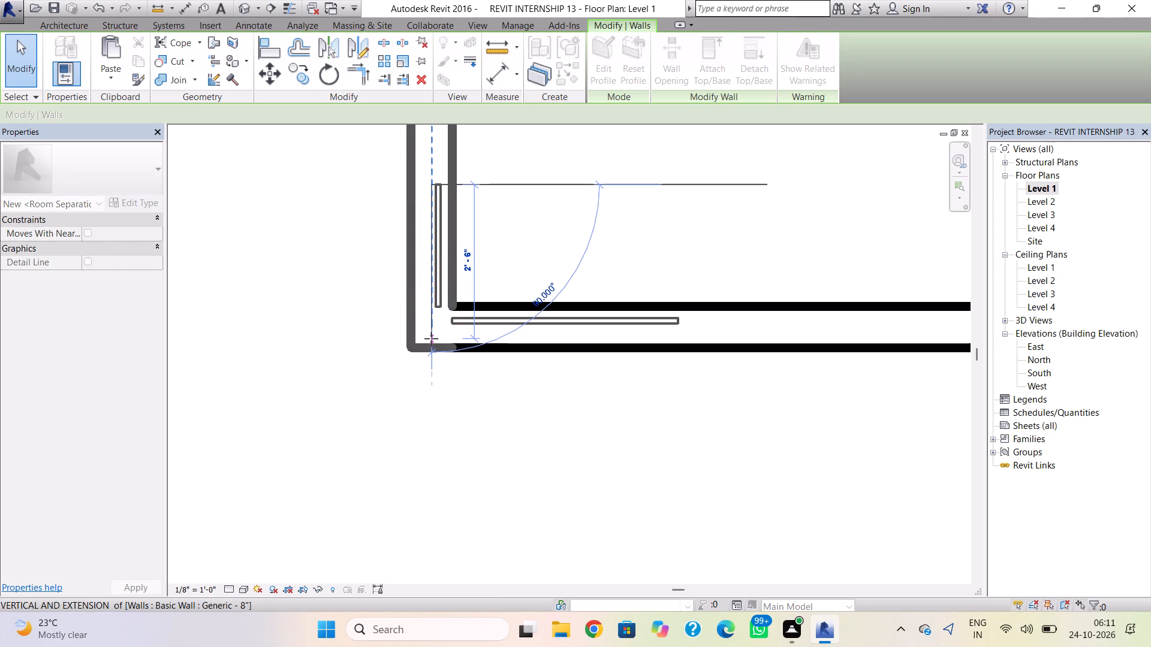
{"action": "left_click_drag", "start_coordinate": [431, 338], "coordinate": [431, 339]}
{"action": "left_click_drag", "start_coordinate": [433, 339], "coordinate": [433, 336]}
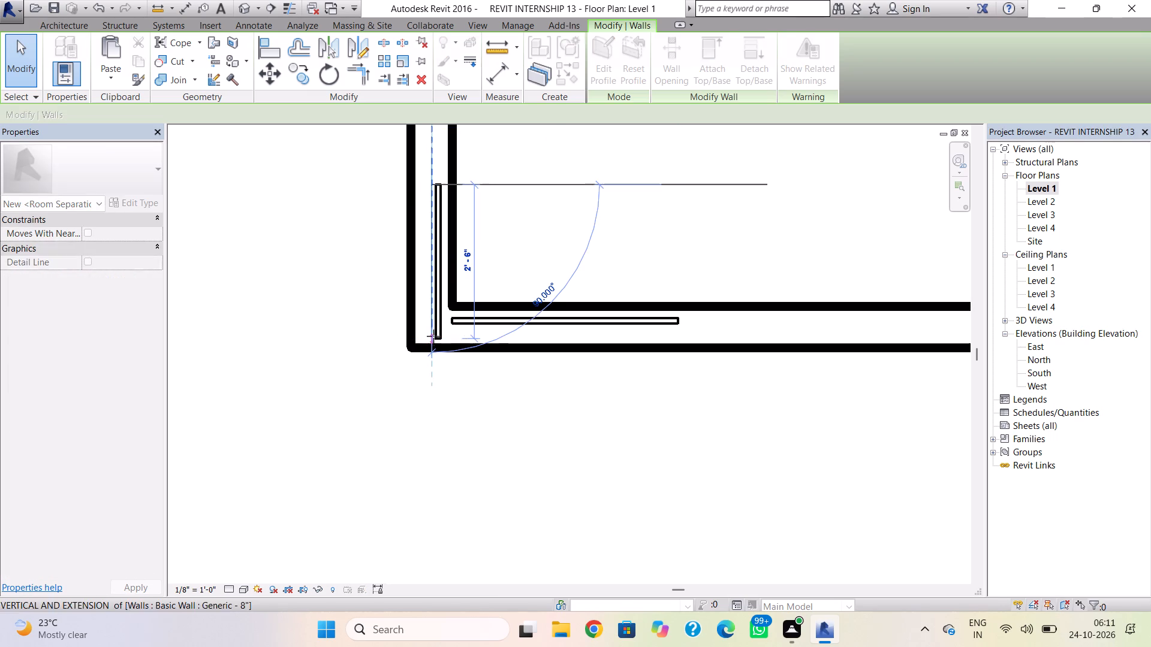
{"action": "left_click_drag", "start_coordinate": [433, 336], "coordinate": [433, 330]}
{"action": "left_click", "coordinate": [453, 325]}
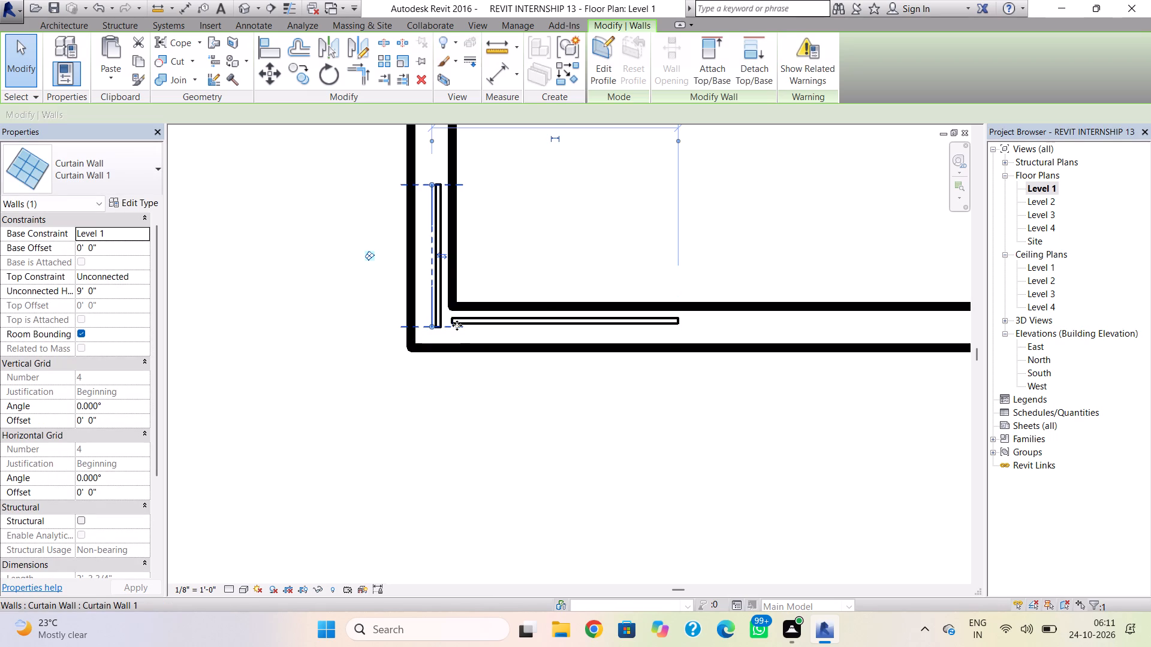
{"action": "key", "text": "Escape"}
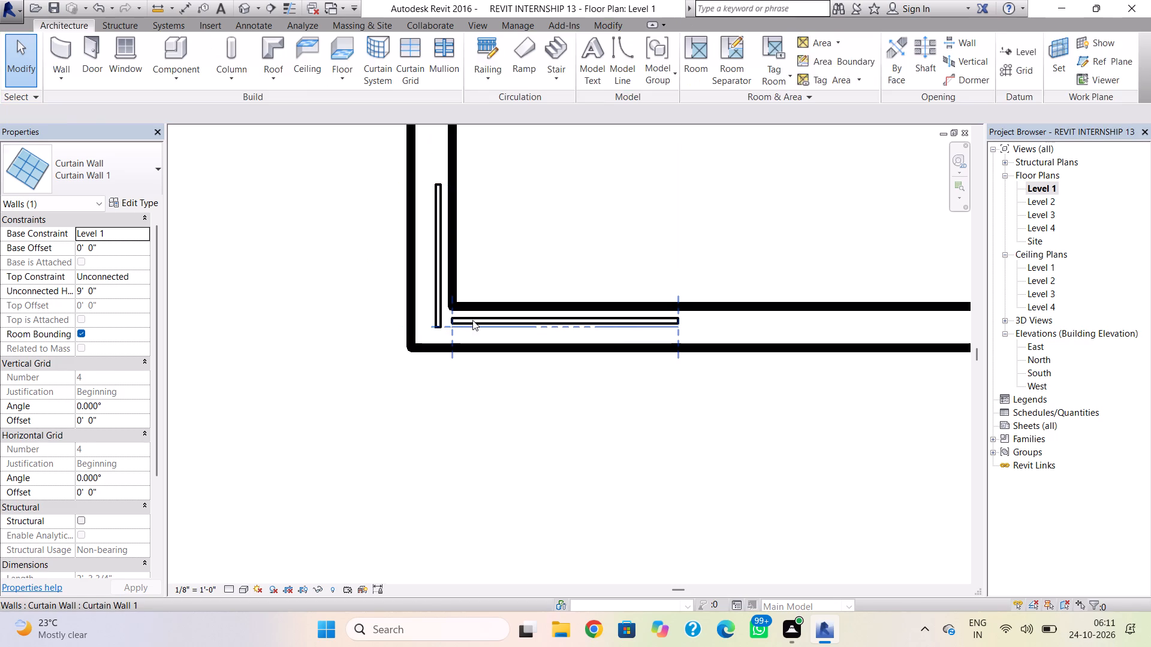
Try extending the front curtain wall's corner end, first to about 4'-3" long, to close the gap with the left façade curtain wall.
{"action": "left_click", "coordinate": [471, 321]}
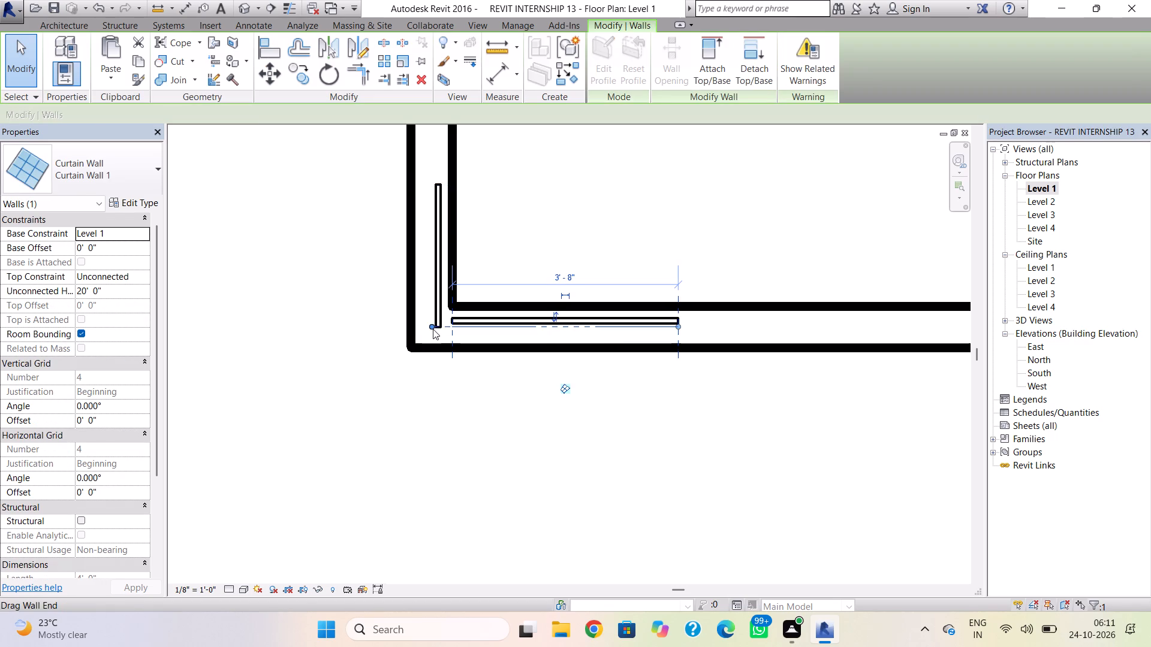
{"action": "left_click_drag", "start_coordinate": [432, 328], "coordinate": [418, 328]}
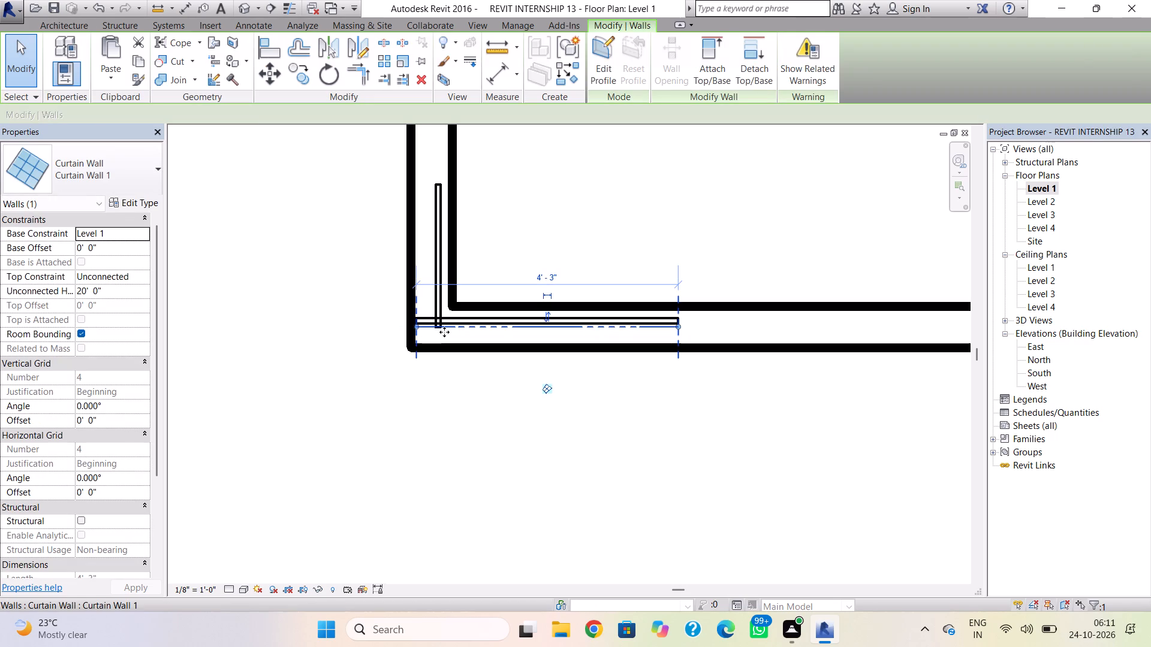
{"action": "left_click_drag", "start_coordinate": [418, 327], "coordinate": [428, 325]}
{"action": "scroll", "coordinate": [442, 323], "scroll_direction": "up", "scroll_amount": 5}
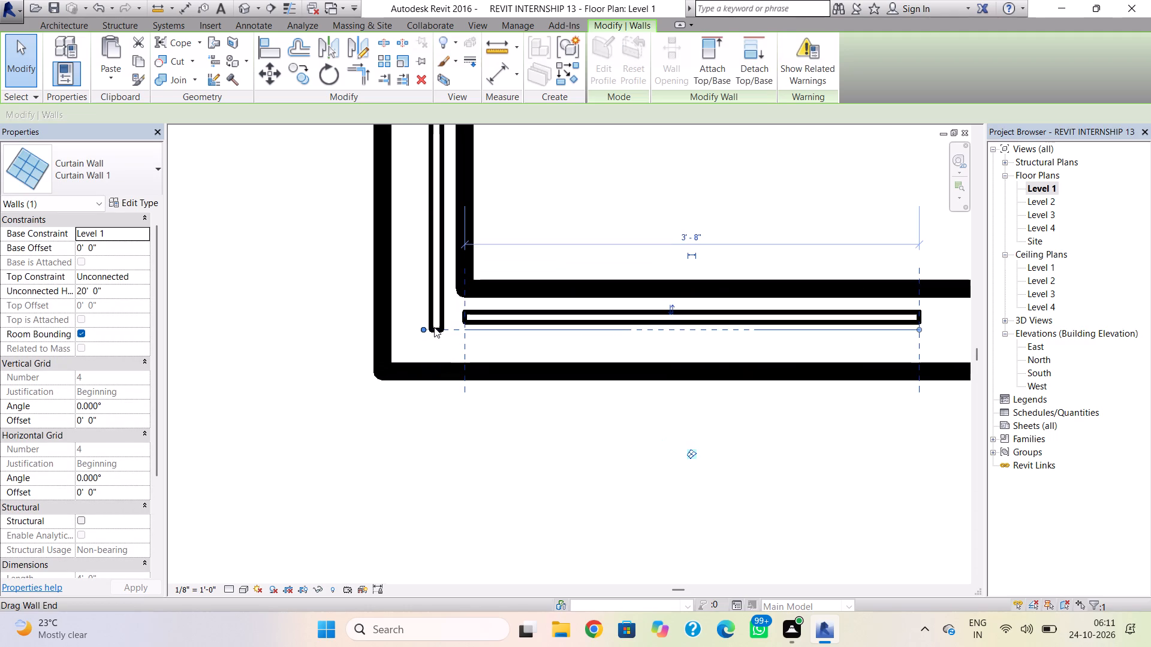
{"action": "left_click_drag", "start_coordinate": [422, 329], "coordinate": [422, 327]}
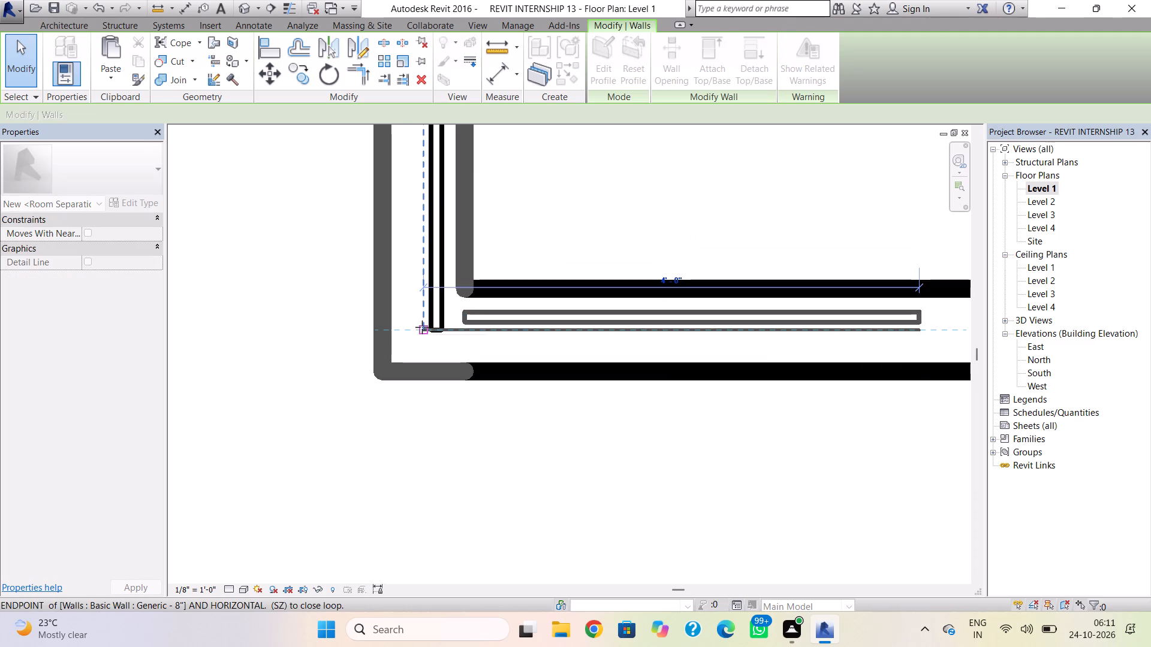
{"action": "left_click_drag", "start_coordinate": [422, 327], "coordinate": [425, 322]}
Nudge the front curtain wall in plan a net three increments toward the outer wall face and four toward the left façade curtain wall.
{"action": "scroll", "coordinate": [456, 323], "scroll_direction": "up", "scroll_amount": 3}
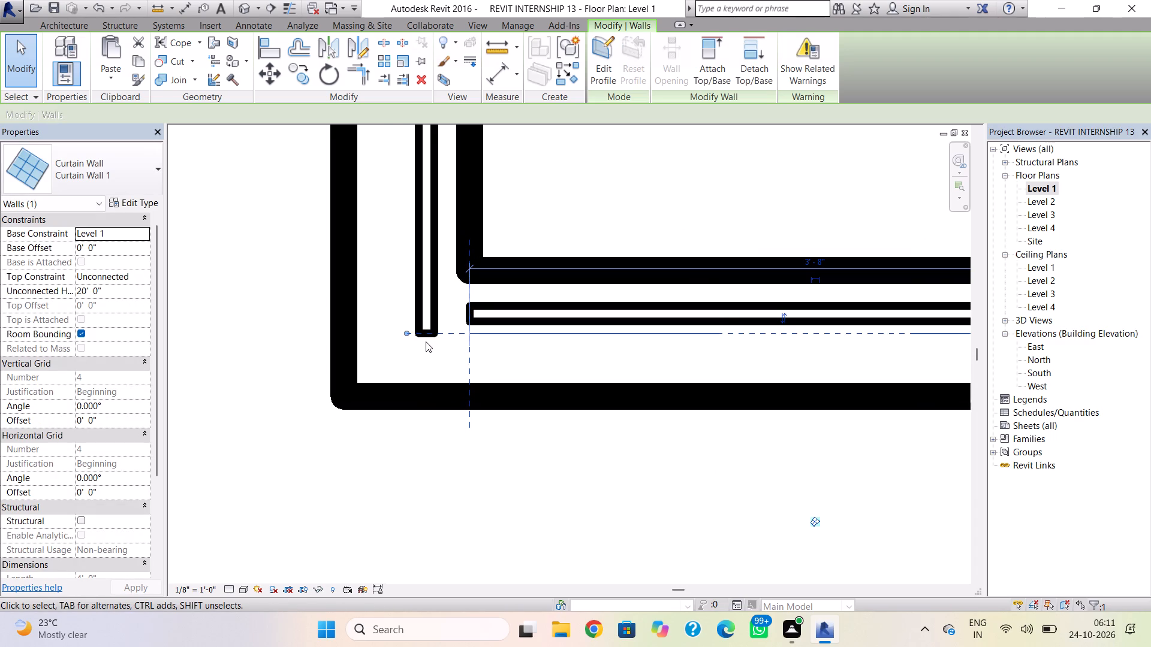
{"action": "key", "text": "Up"}
{"action": "key", "text": "Up"}
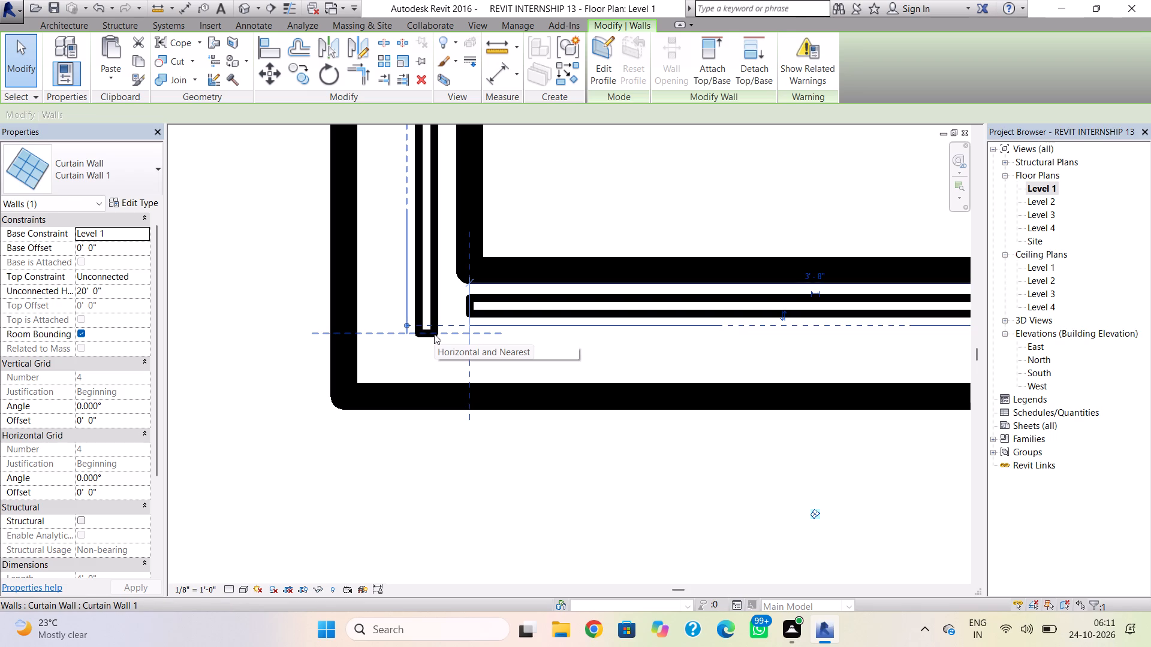
{"action": "key", "text": "Down"}
{"action": "key", "text": "Down"}
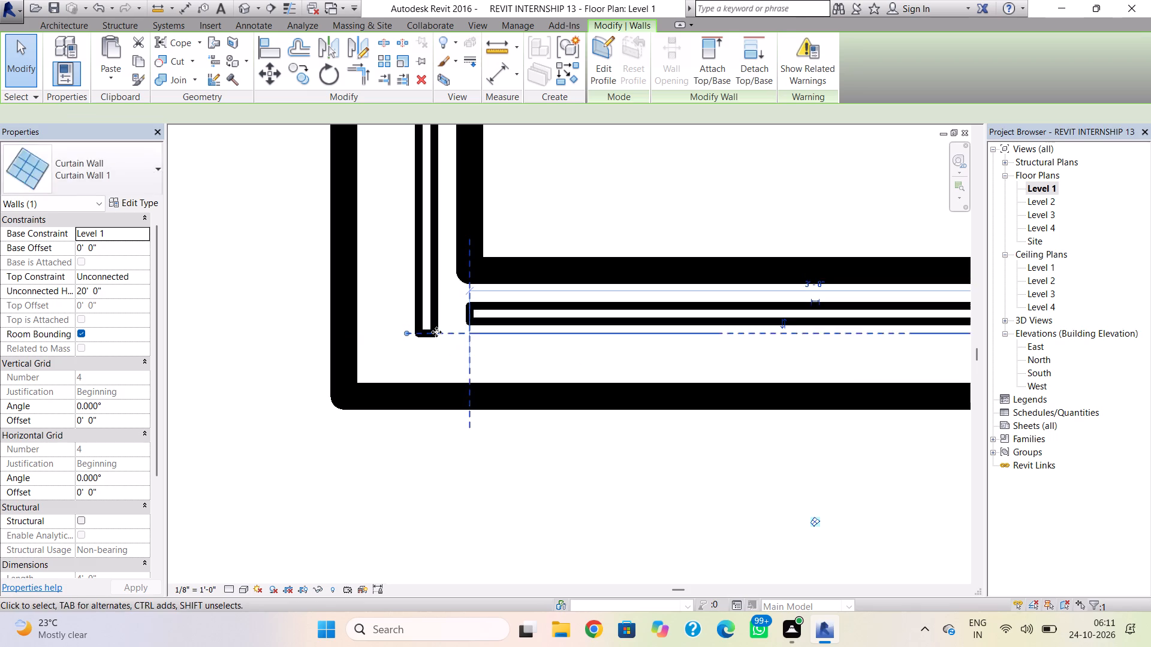
{"action": "key", "text": "Down"}
{"action": "key", "text": "Down"}
{"action": "key", "text": "Down"}
{"action": "key", "text": "Down"}
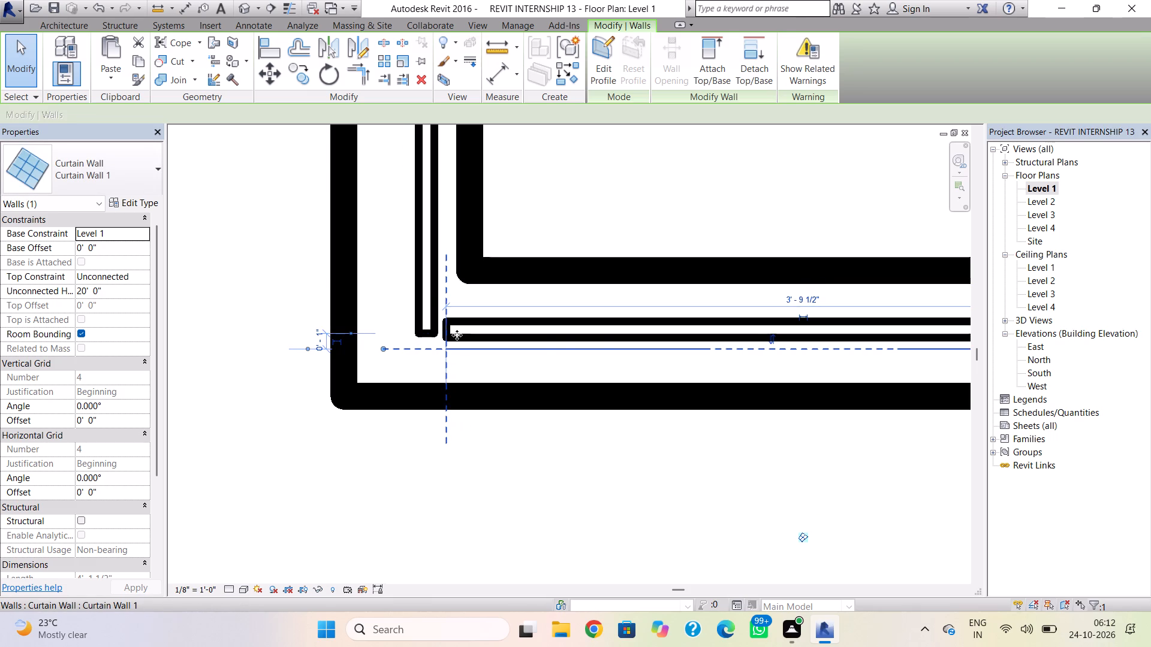
{"action": "key", "text": "Up"}
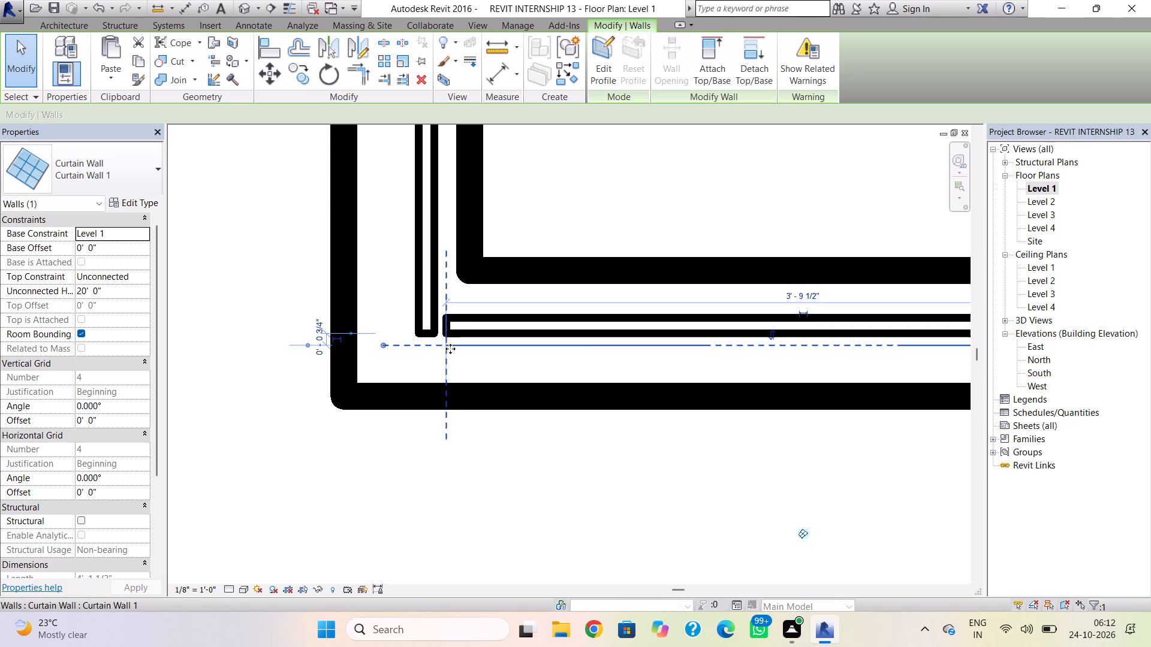
{"action": "key", "text": "Up"}
{"action": "key", "text": "Down"}
{"action": "key", "text": "Left"}
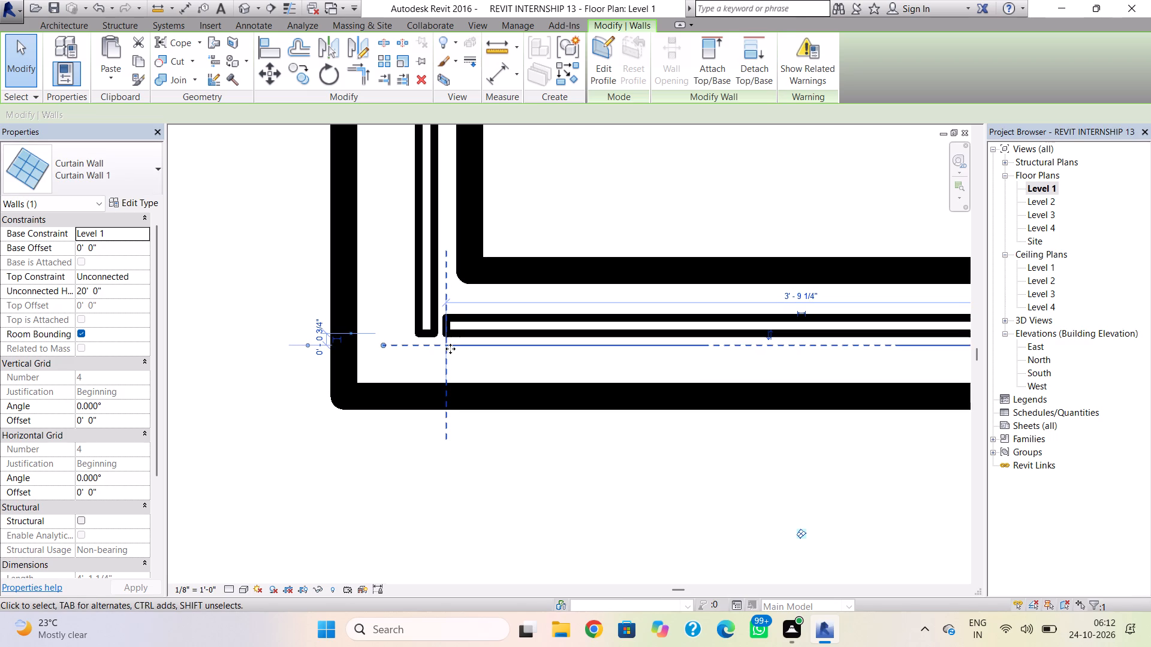
{"action": "key", "text": "Left"}
{"action": "key", "text": "Left"}
{"action": "key", "text": "Left"}
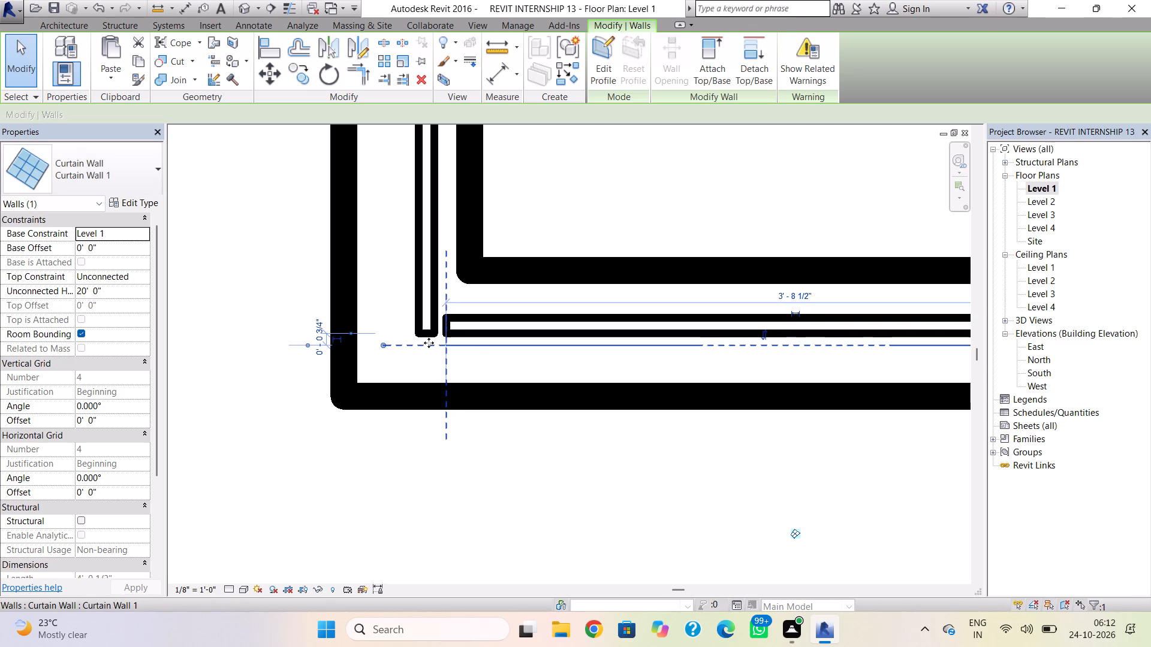
Nudge the left façade curtain wall six increments toward the building interior so it overlaps the front curtain wall's corner end.
{"action": "left_click", "coordinate": [429, 341]}
{"action": "left_click", "coordinate": [437, 331]}
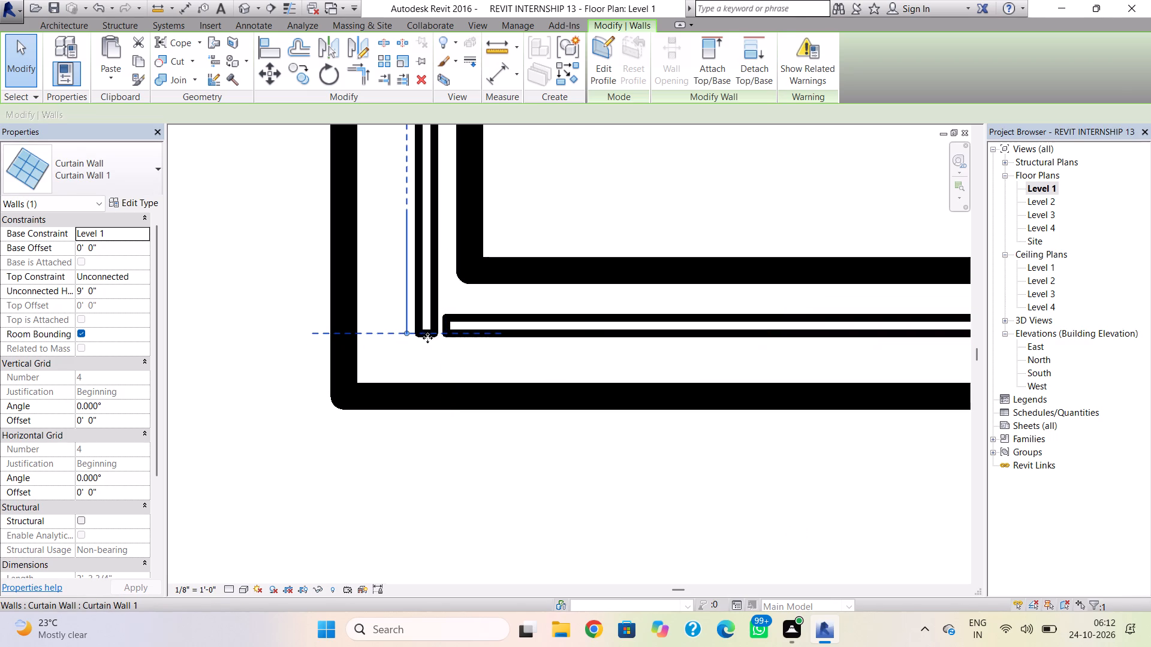
{"action": "key", "text": "Right"}
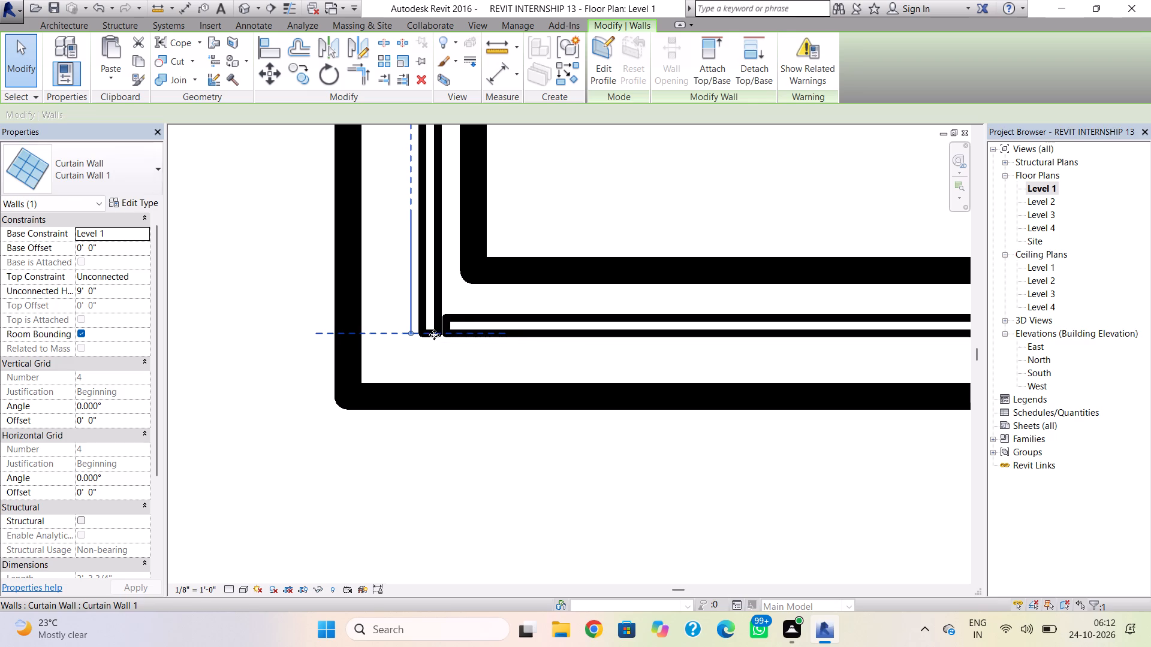
{"action": "key", "text": "Right"}
{"action": "key", "text": "Right"}
{"action": "key", "text": "Right"}
{"action": "key", "text": "Right"}
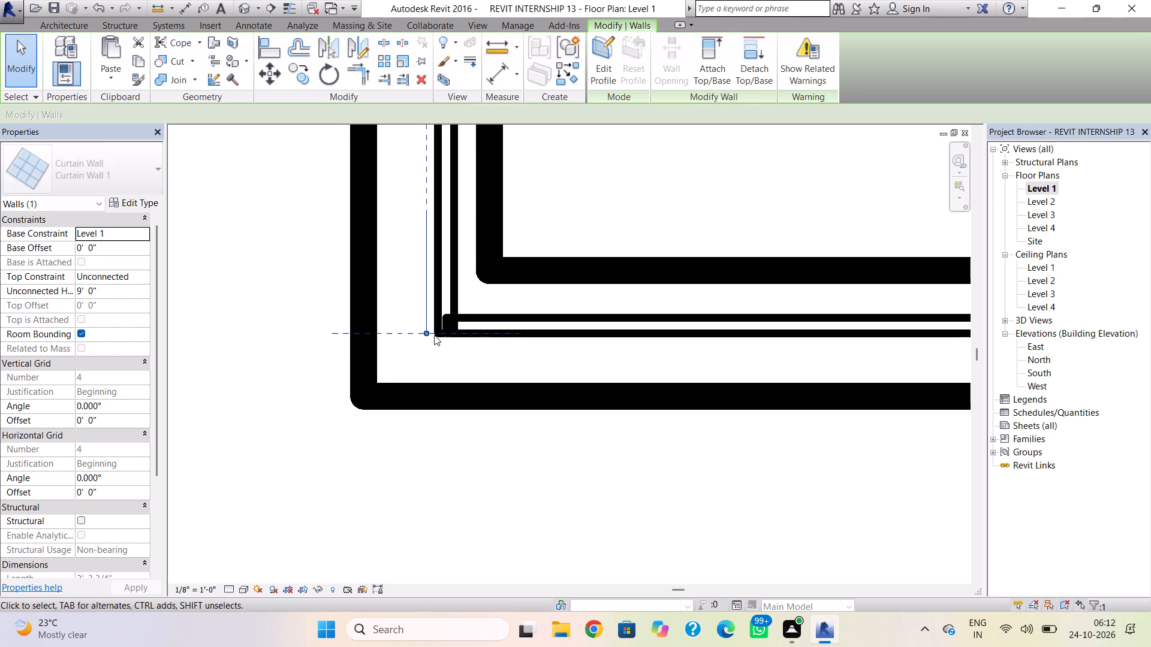
{"action": "key", "text": "Right"}
Check the glazed corner in the 3D view and undo the last two nudges of the left façade curtain wall.
{"action": "scroll", "coordinate": [428, 357], "scroll_direction": "down", "scroll_amount": 10}
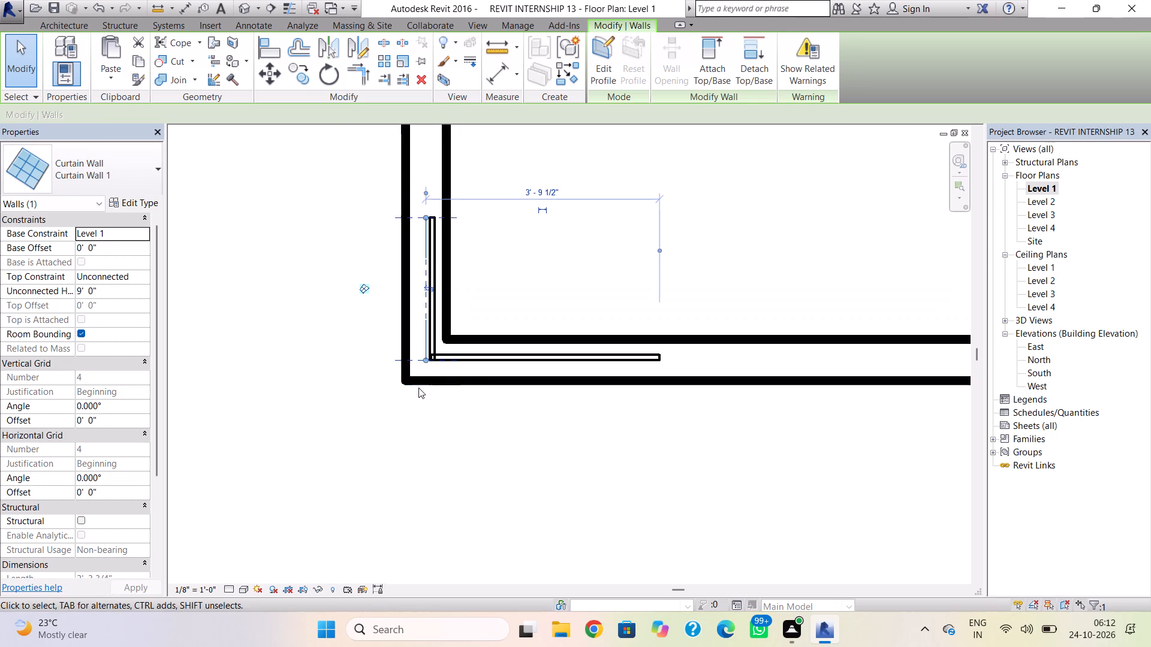
{"action": "scroll", "coordinate": [418, 388], "scroll_direction": "down", "scroll_amount": 3}
{"action": "left_click", "coordinate": [246, 0]}
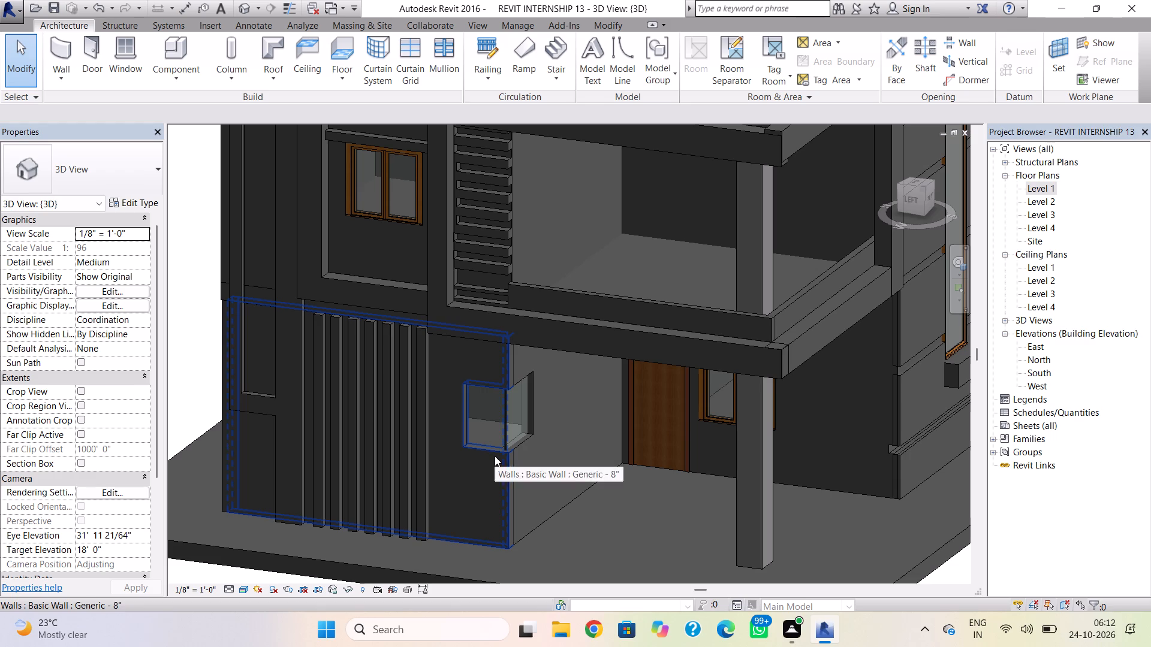
{"action": "key", "text": "Escape"}
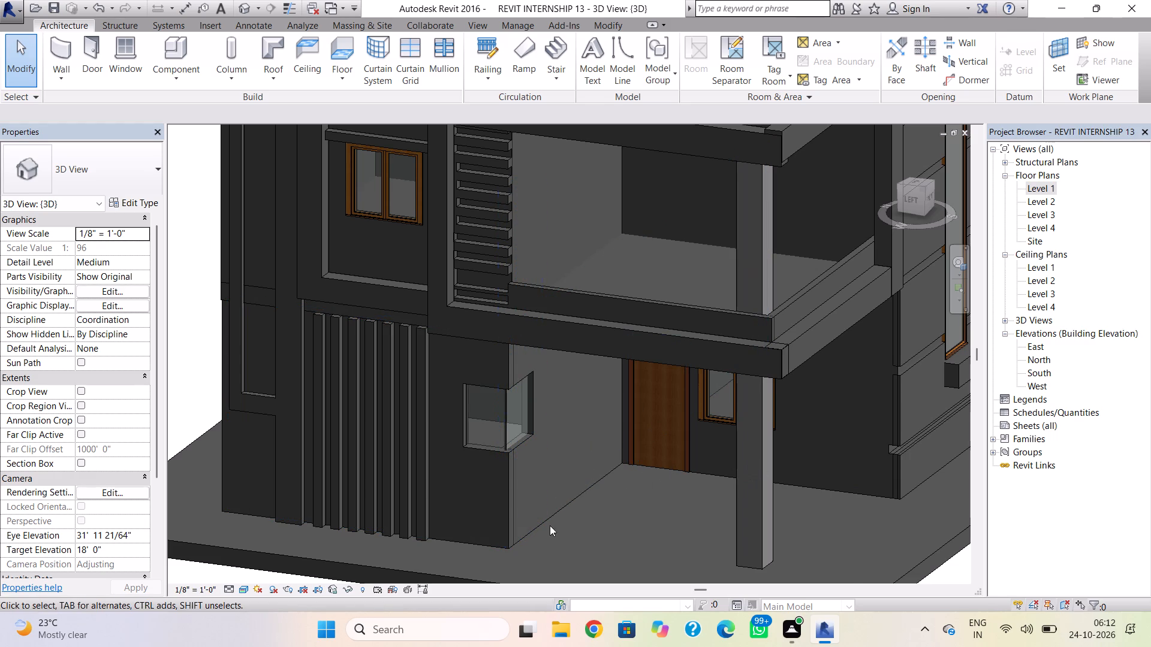
{"action": "scroll", "coordinate": [524, 492], "scroll_direction": "up", "scroll_amount": 5}
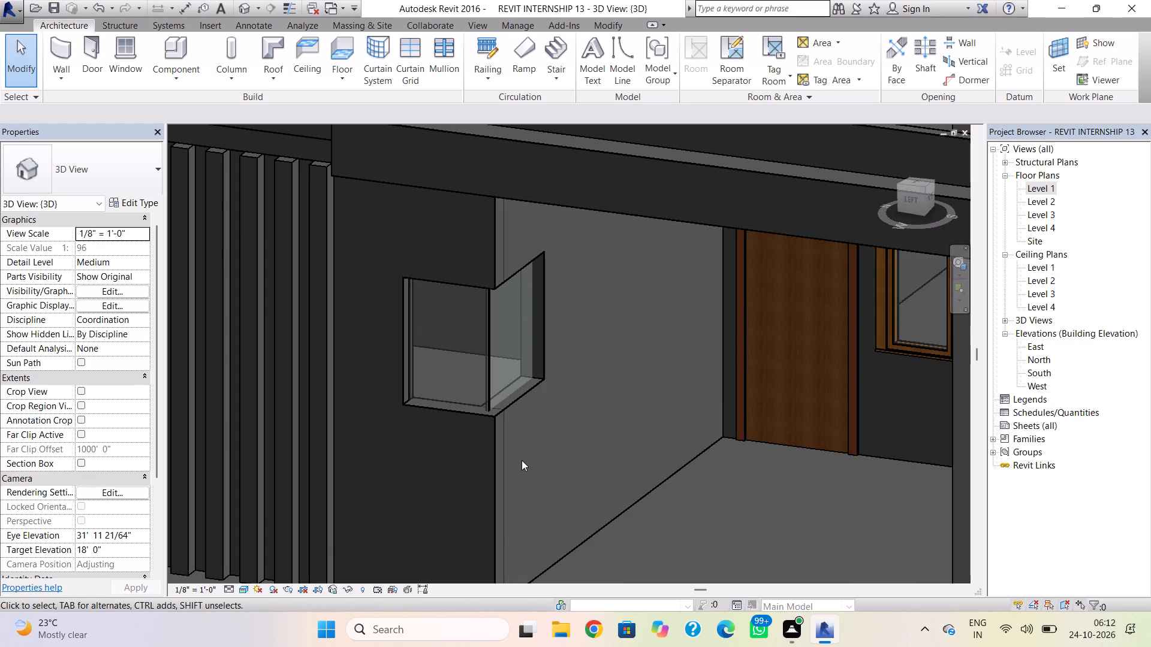
{"action": "key", "text": "ctrl+z"}
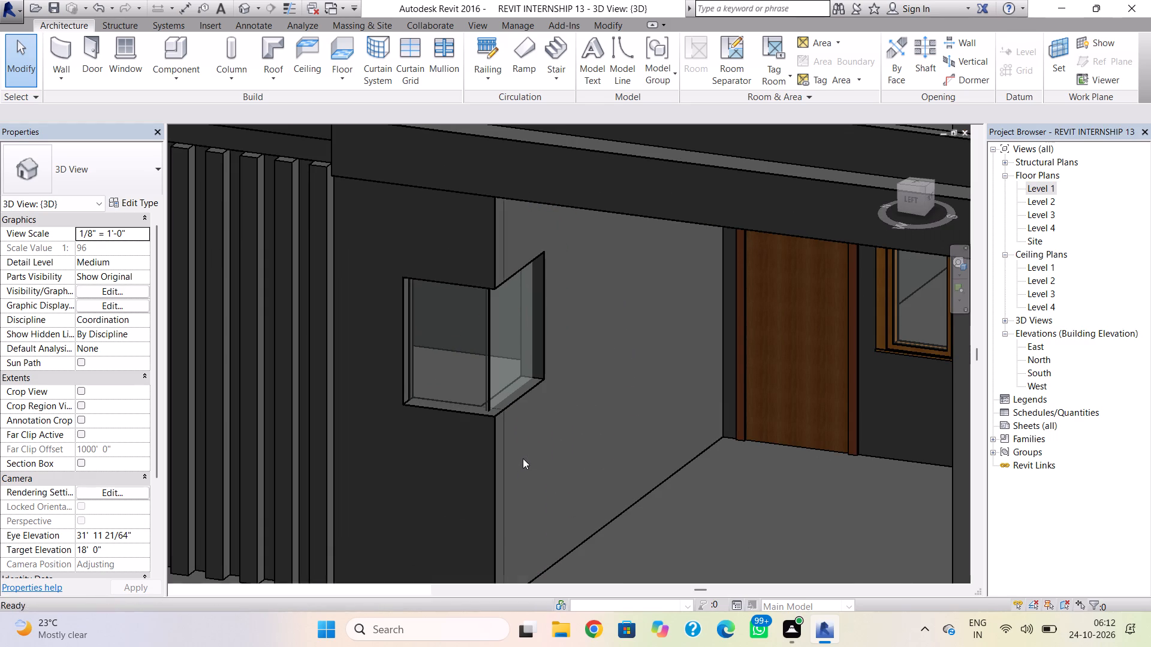
{"action": "key", "text": "ctrl+z"}
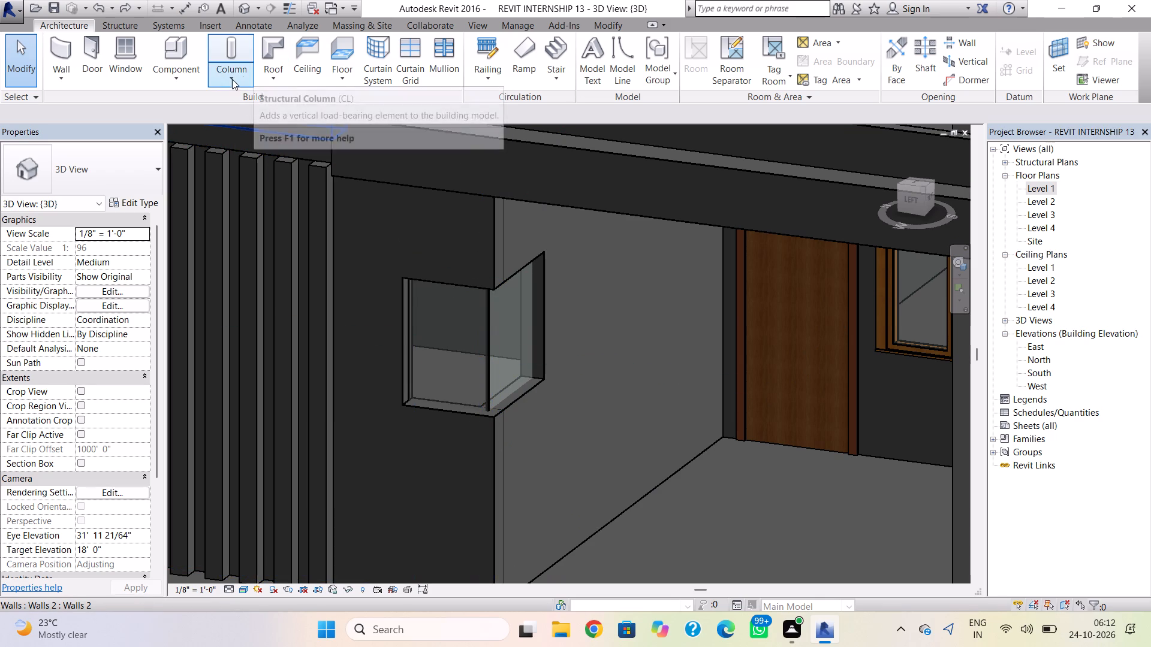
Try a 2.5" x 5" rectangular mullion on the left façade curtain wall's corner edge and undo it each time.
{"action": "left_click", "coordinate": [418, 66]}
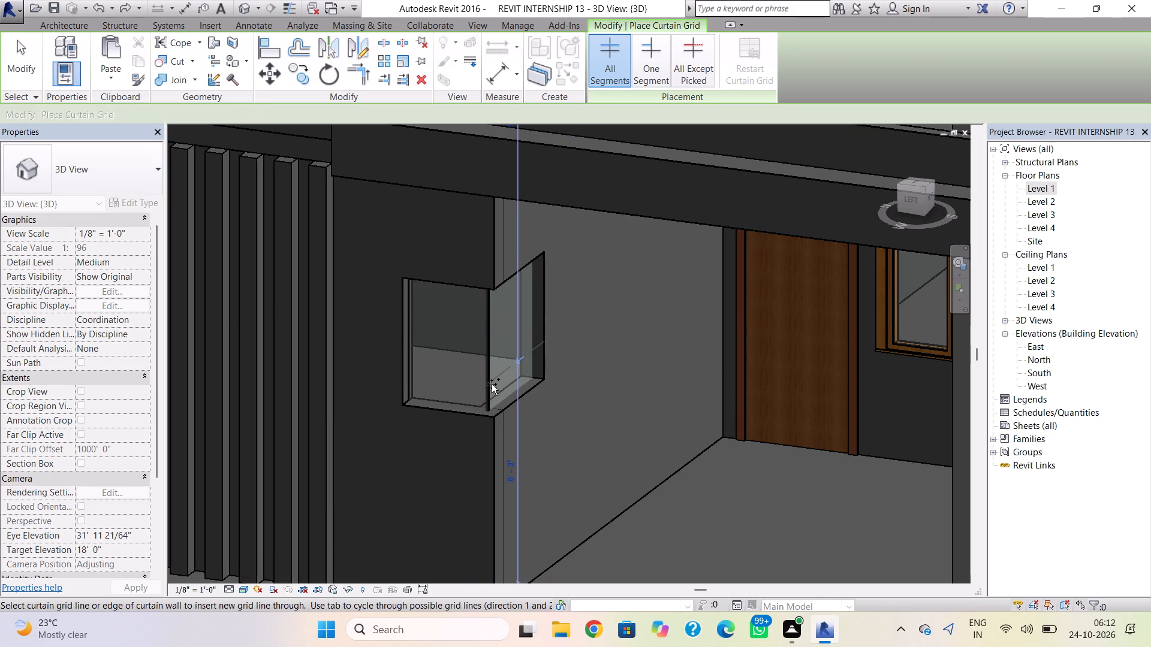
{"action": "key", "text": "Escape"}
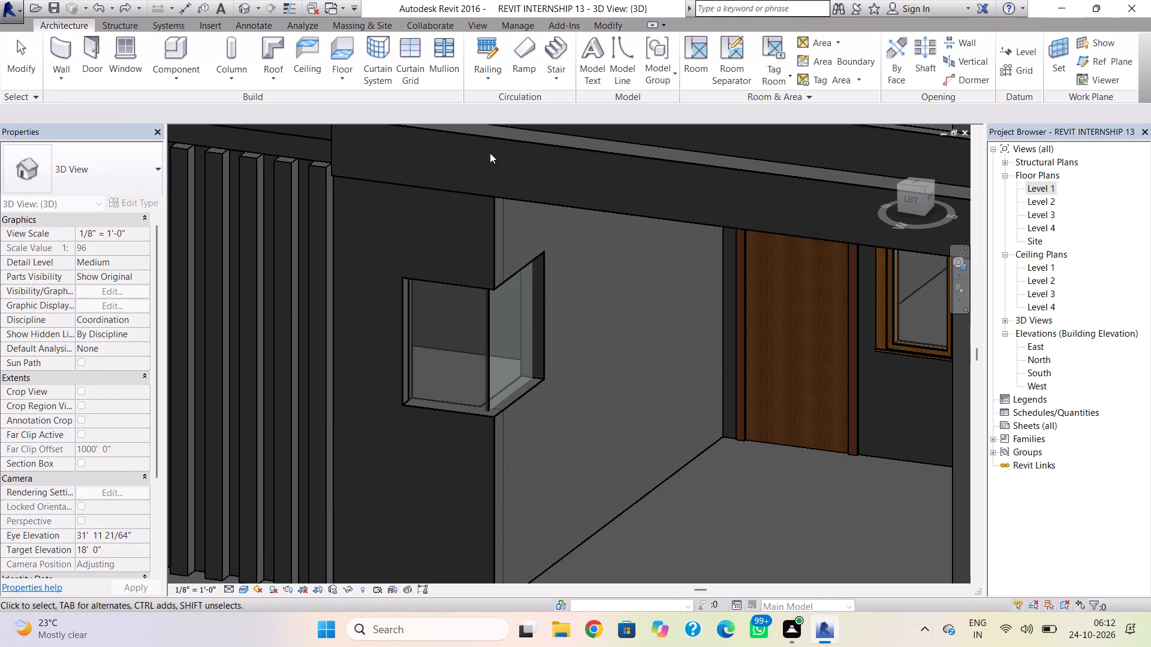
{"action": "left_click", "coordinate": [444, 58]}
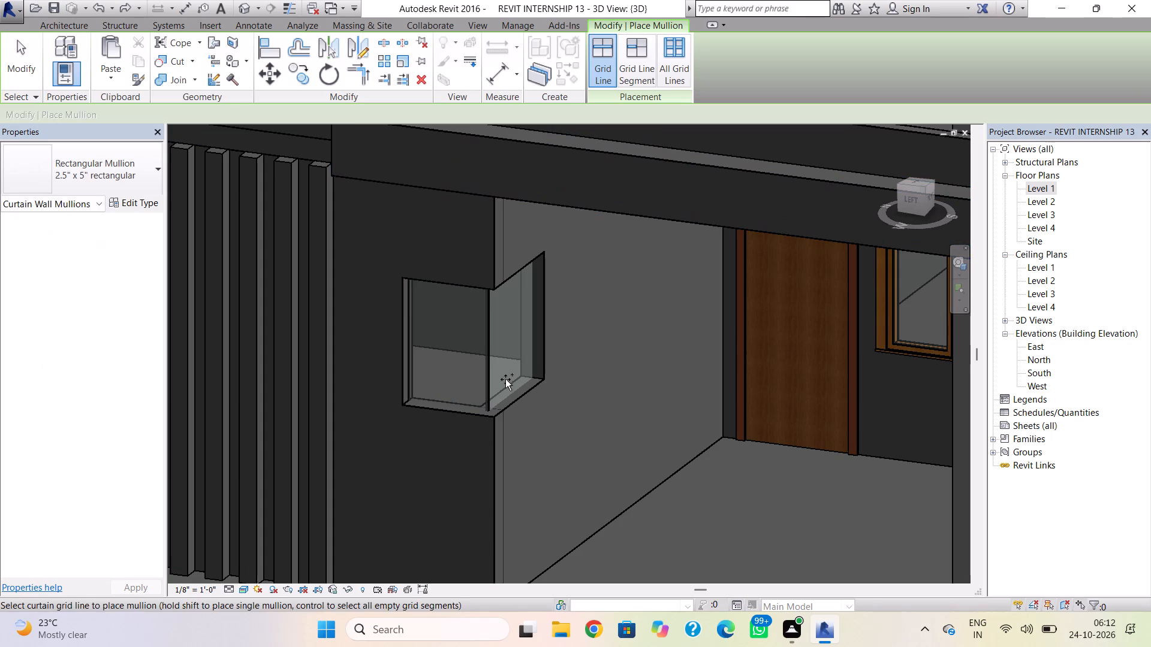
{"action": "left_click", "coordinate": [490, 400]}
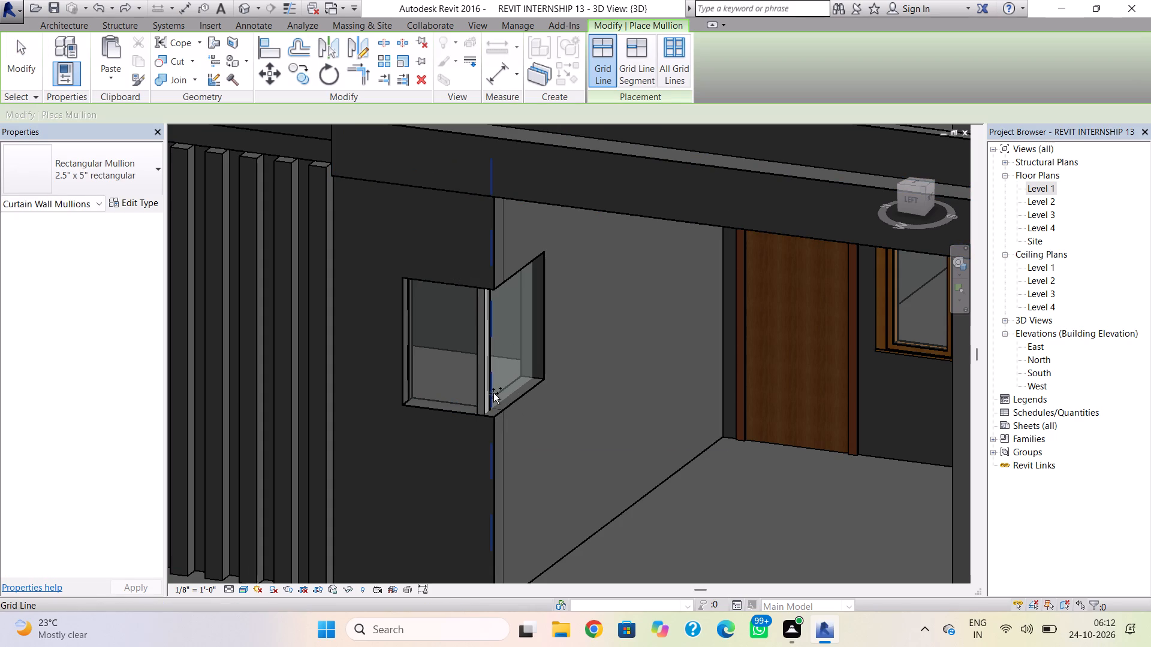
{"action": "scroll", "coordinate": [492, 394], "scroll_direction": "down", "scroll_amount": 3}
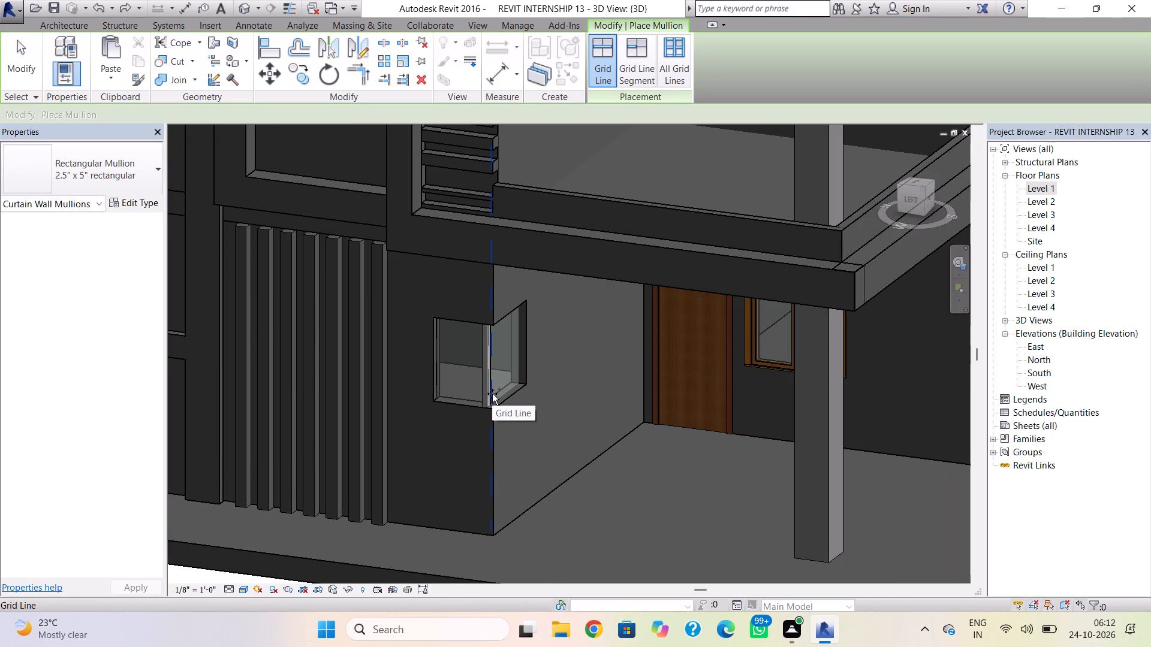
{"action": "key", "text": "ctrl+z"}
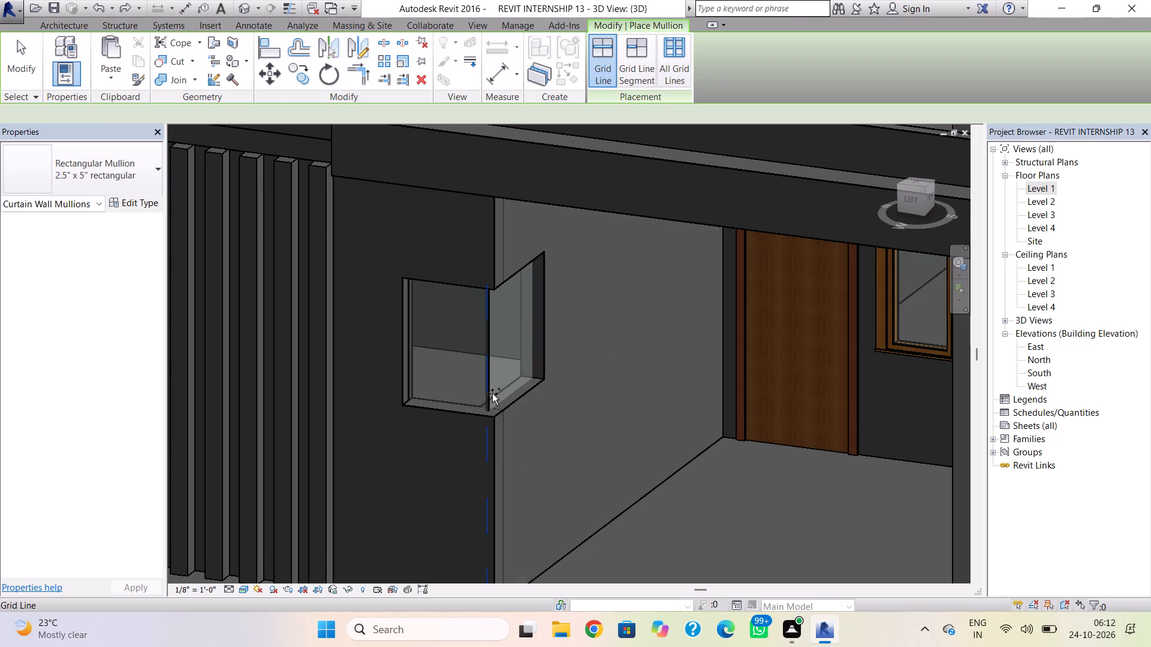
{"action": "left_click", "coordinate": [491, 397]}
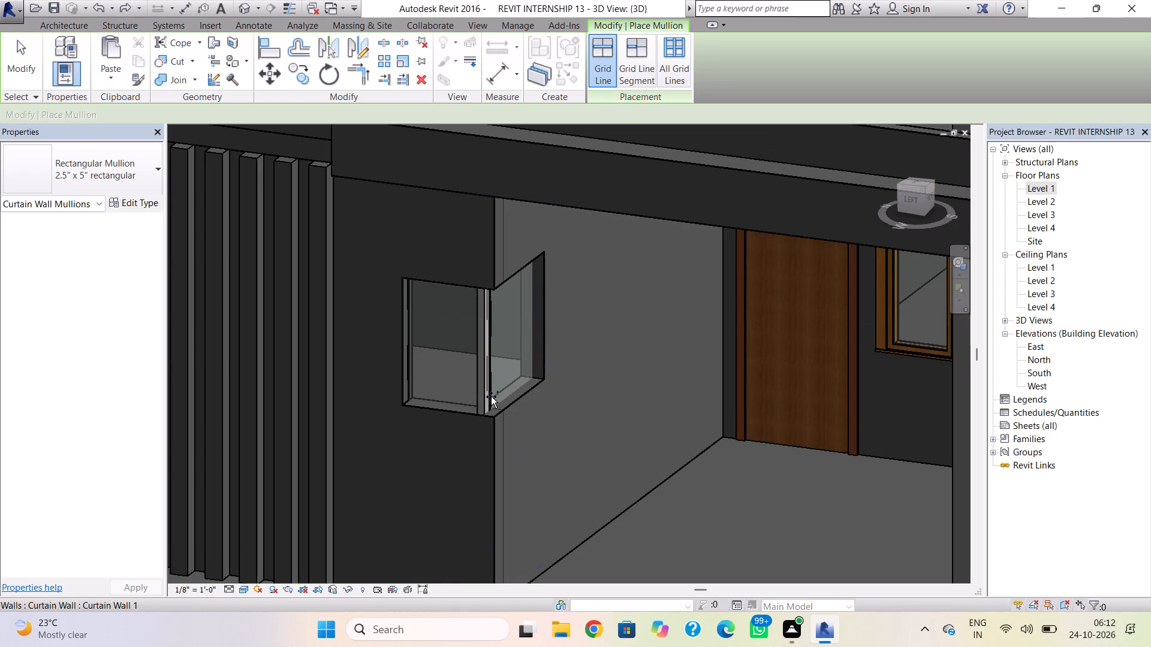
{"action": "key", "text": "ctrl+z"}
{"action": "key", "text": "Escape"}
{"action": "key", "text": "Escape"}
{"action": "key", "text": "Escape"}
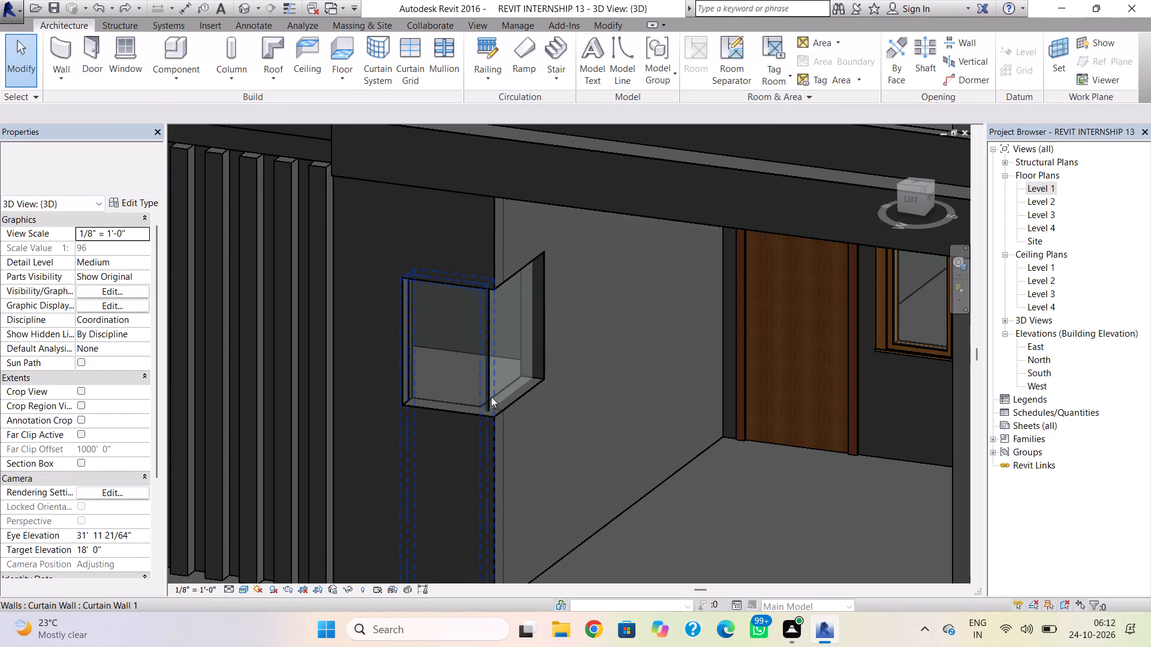
Raise the left façade curtain wall's base to the opening's sill, giving a 5'-5" base offset and 3'-7" unconnected height.
{"action": "left_click", "coordinate": [491, 397]}
{"action": "middle_click_drag", "start_coordinate": [439, 513], "coordinate": [460, 424]}
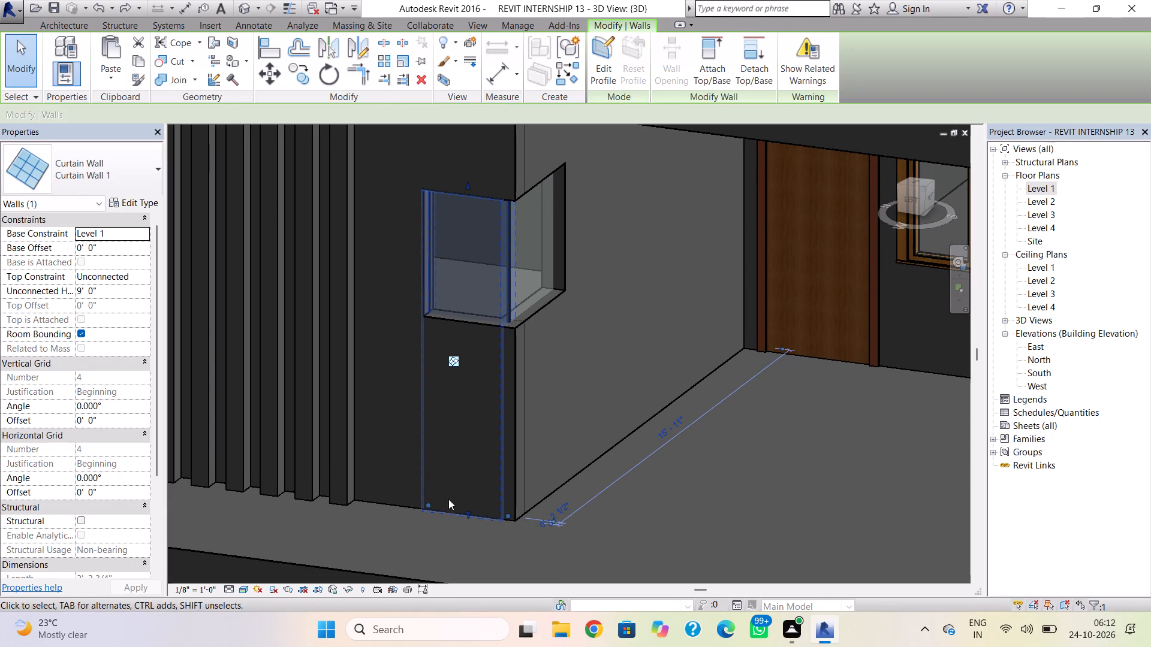
{"action": "left_click_drag", "start_coordinate": [468, 514], "coordinate": [474, 325]}
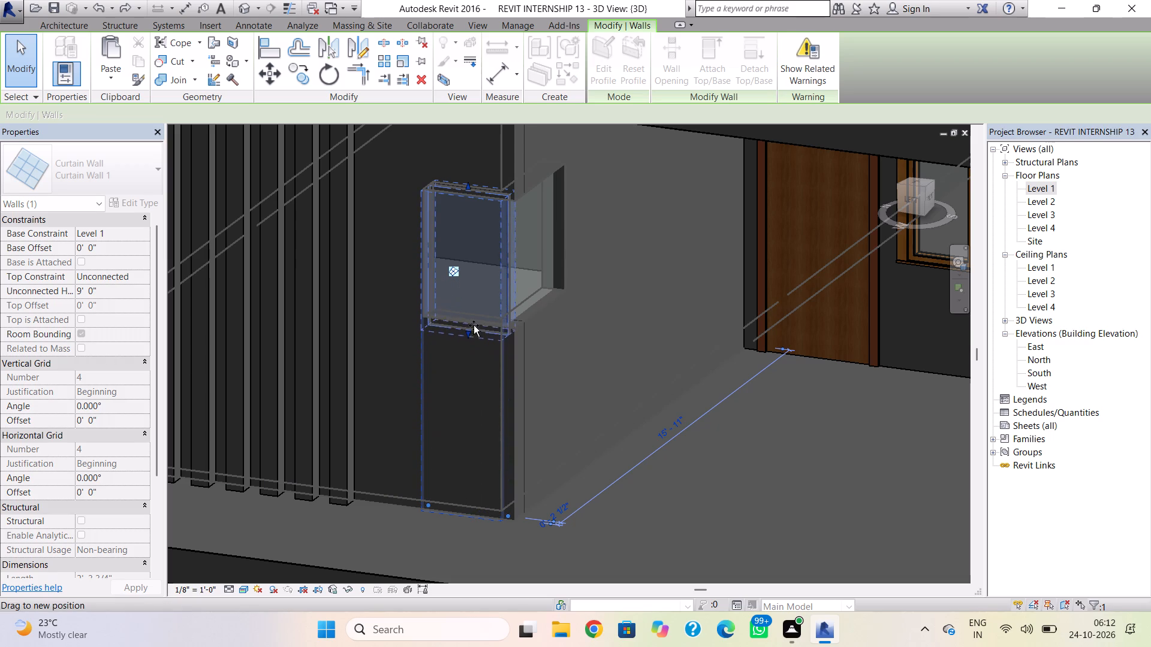
{"action": "left_click_drag", "start_coordinate": [474, 325], "coordinate": [475, 320]}
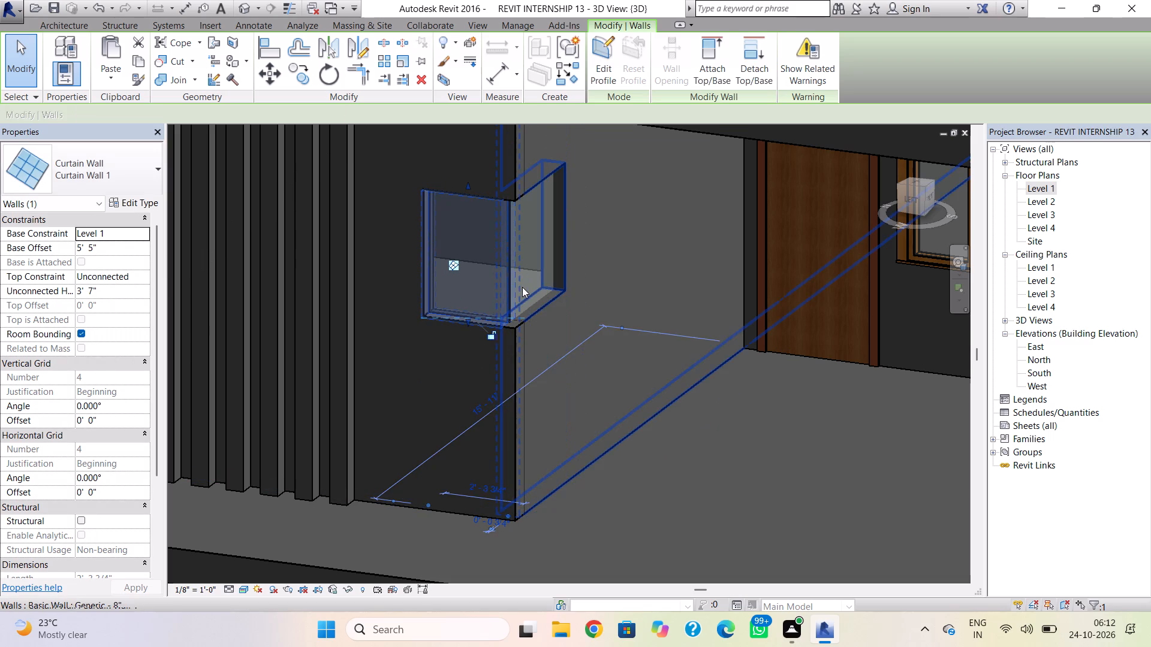
Raise the front curtain wall's base to the opening's sill, giving a 5'-5" base offset.
{"action": "left_click", "coordinate": [522, 287]}
{"action": "key", "text": "Escape"}
{"action": "left_click", "coordinate": [517, 295]}
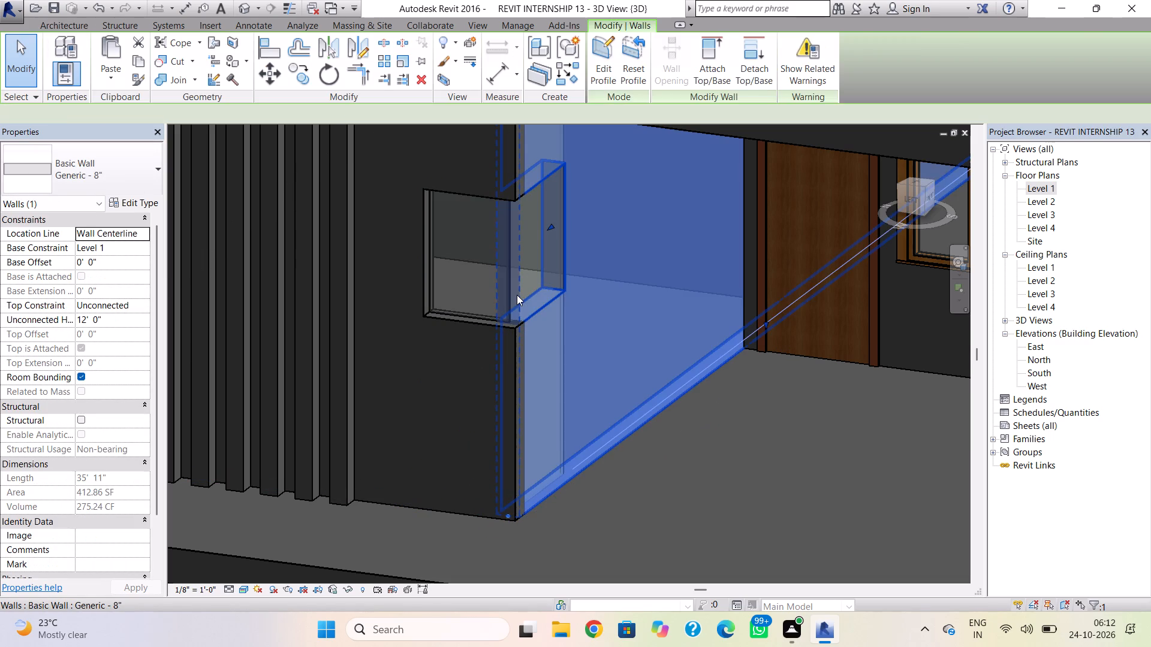
{"action": "key", "text": "Escape"}
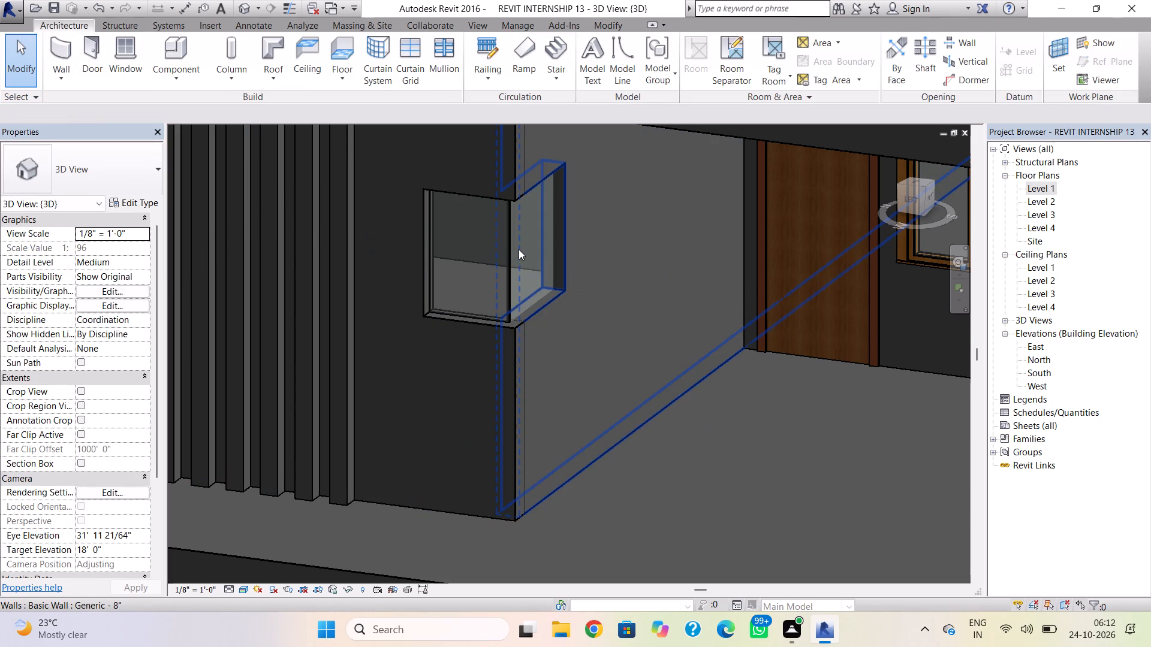
{"action": "left_click", "coordinate": [508, 256]}
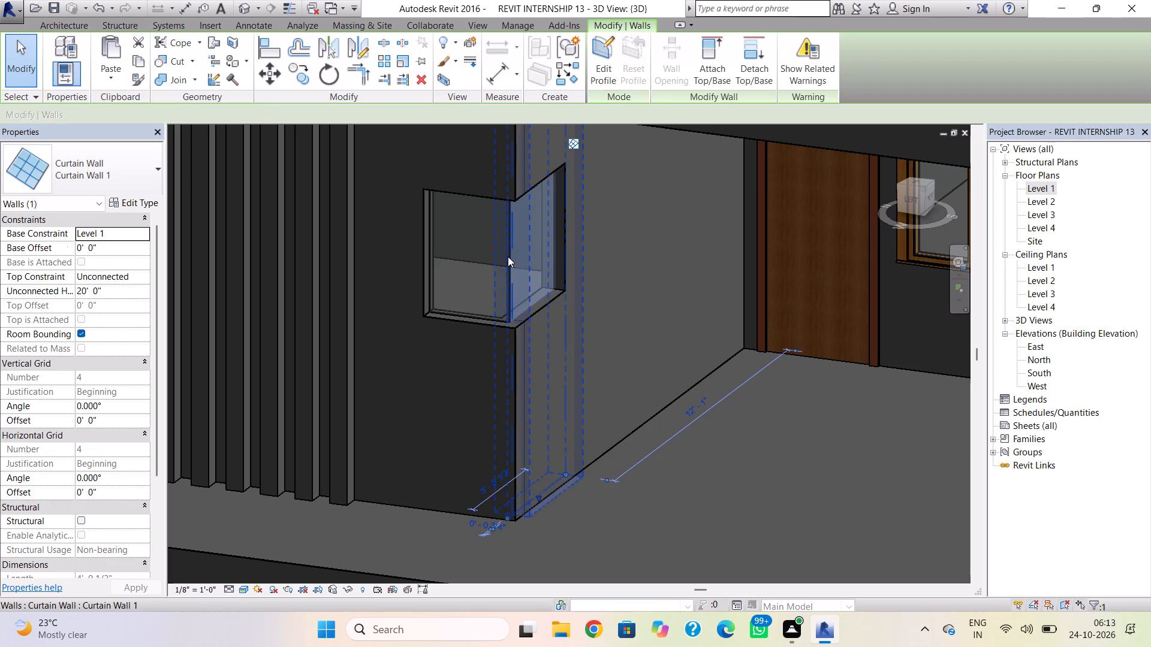
{"action": "left_click_drag", "start_coordinate": [538, 500], "coordinate": [534, 445]}
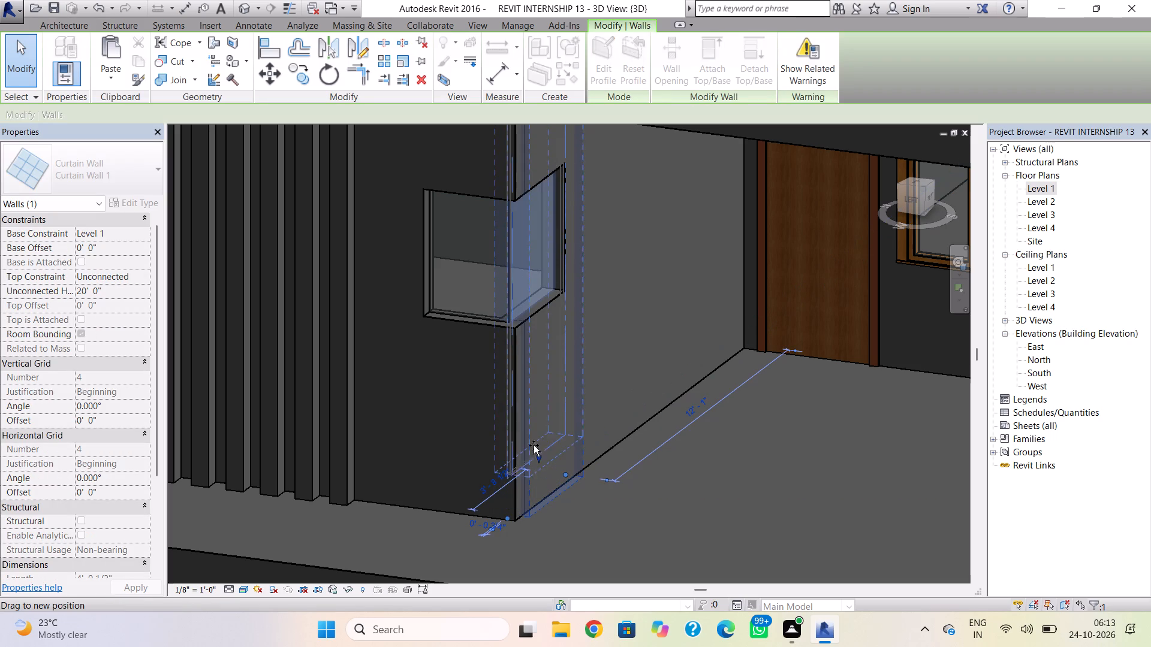
{"action": "left_click_drag", "start_coordinate": [534, 445], "coordinate": [529, 306]}
Lower the front curtain wall's top to the head of the corner opening, giving a 3'-7" unconnected height.
{"action": "middle_click_drag", "start_coordinate": [531, 347], "coordinate": [531, 503]}
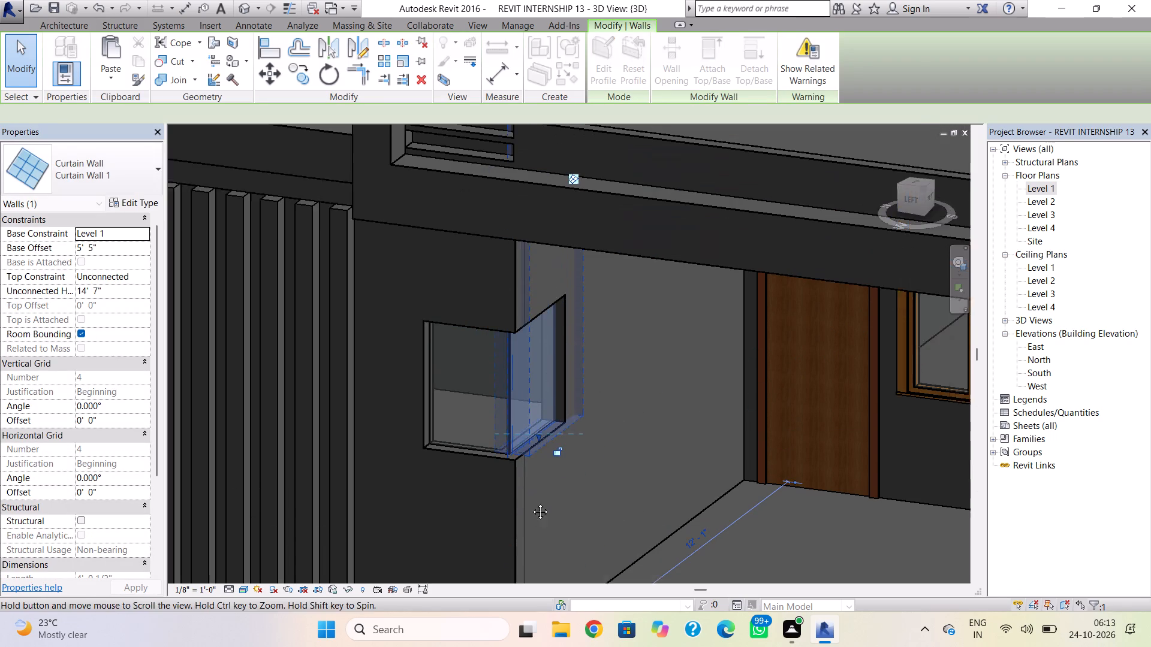
{"action": "middle_click_drag", "start_coordinate": [531, 503], "coordinate": [530, 516]}
{"action": "scroll", "coordinate": [520, 434], "scroll_direction": "down", "scroll_amount": 4}
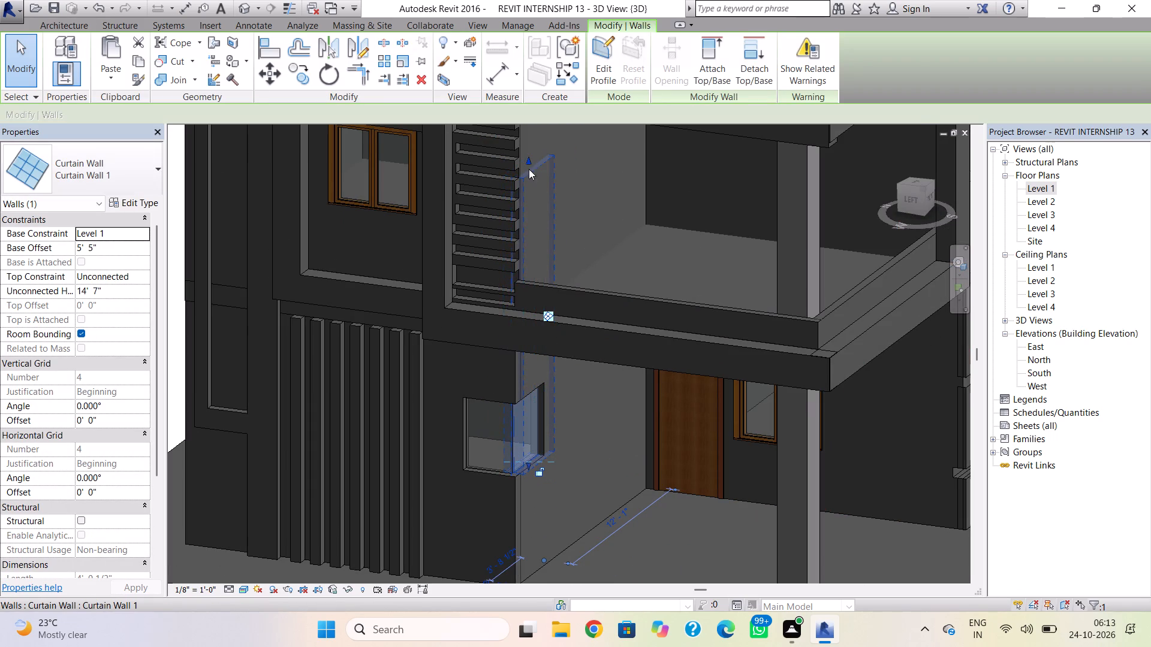
{"action": "left_click_drag", "start_coordinate": [529, 159], "coordinate": [538, 392]}
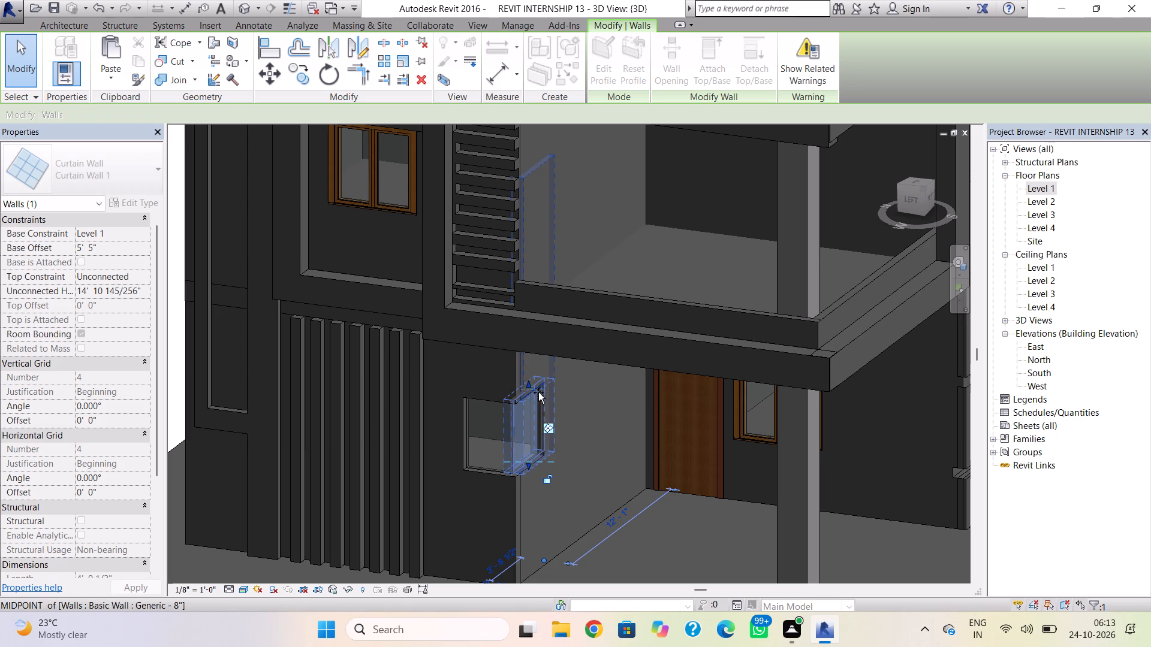
{"action": "left_click_drag", "start_coordinate": [538, 392], "coordinate": [539, 395]}
{"action": "right_click_drag", "start_coordinate": [556, 499], "coordinate": [500, 390], "text": "shift"}
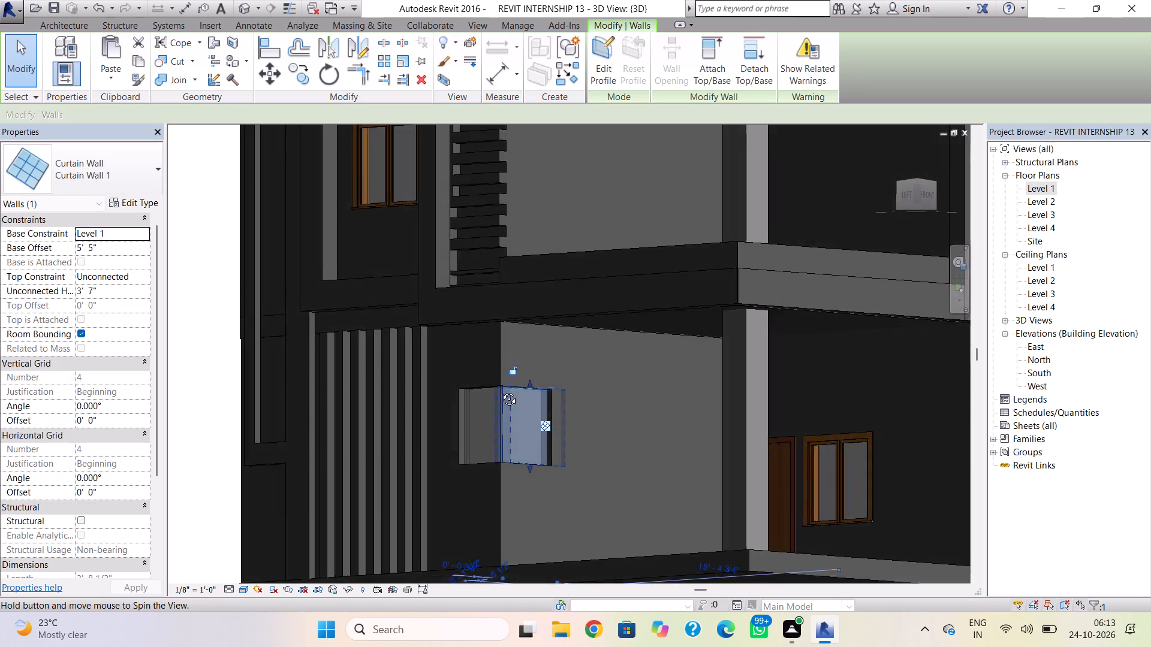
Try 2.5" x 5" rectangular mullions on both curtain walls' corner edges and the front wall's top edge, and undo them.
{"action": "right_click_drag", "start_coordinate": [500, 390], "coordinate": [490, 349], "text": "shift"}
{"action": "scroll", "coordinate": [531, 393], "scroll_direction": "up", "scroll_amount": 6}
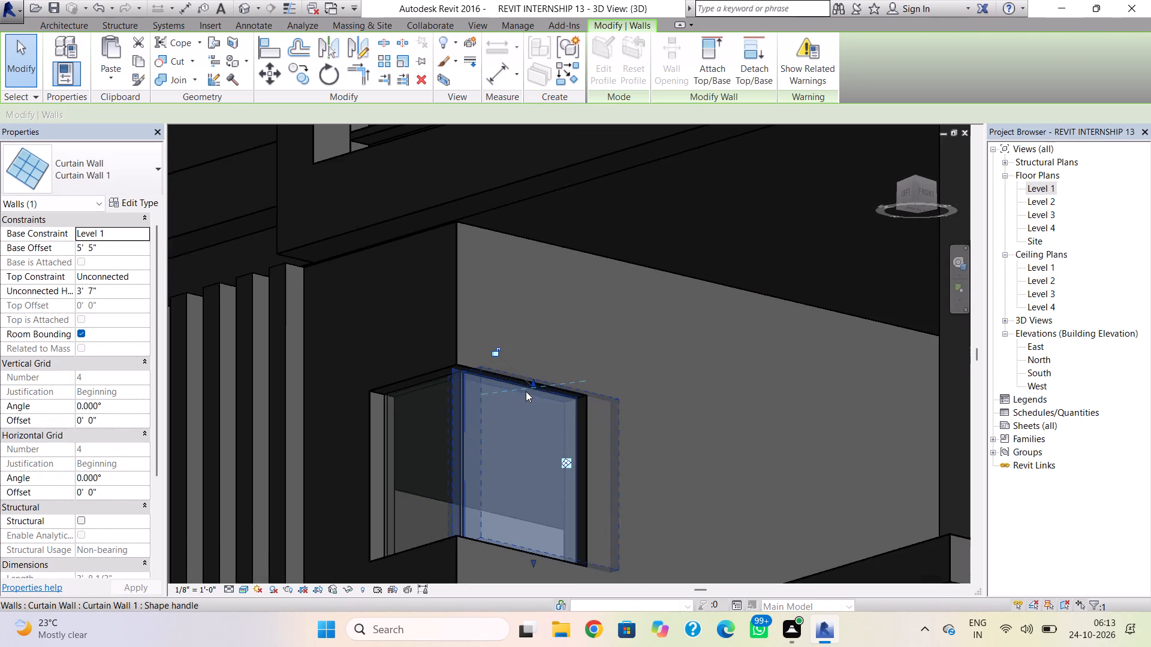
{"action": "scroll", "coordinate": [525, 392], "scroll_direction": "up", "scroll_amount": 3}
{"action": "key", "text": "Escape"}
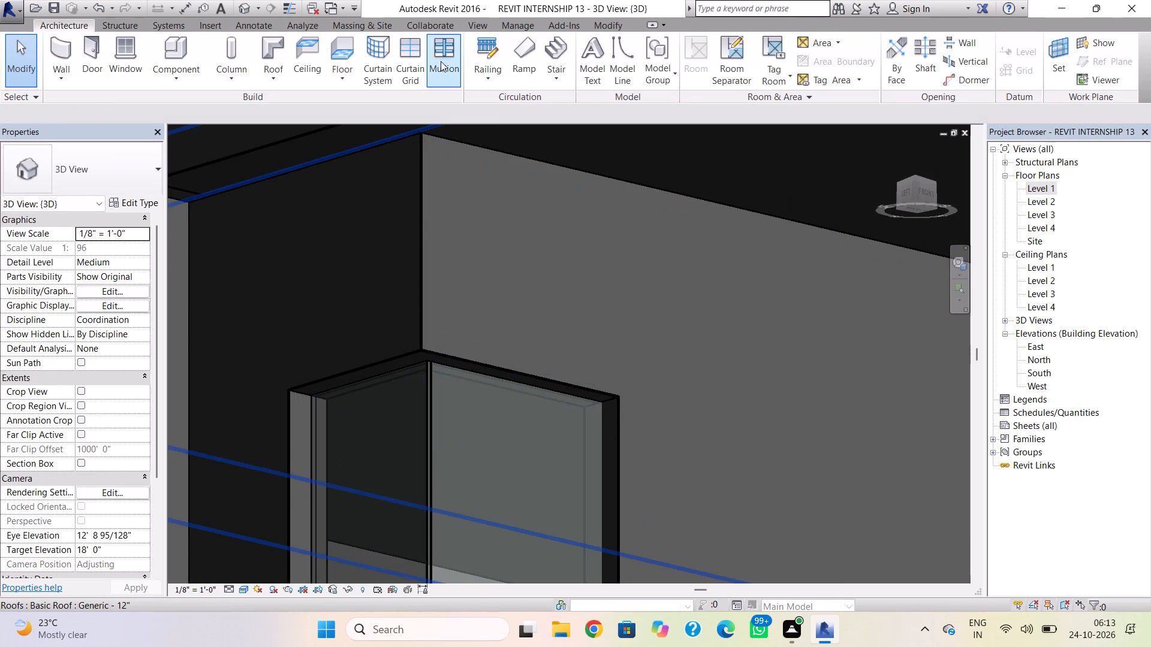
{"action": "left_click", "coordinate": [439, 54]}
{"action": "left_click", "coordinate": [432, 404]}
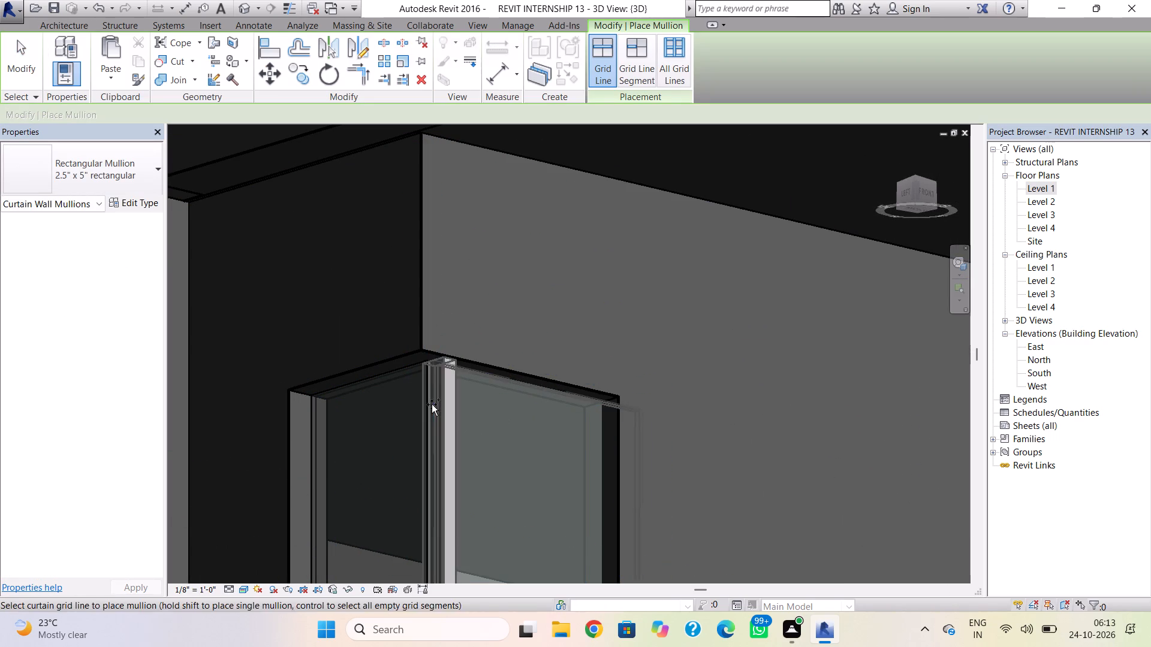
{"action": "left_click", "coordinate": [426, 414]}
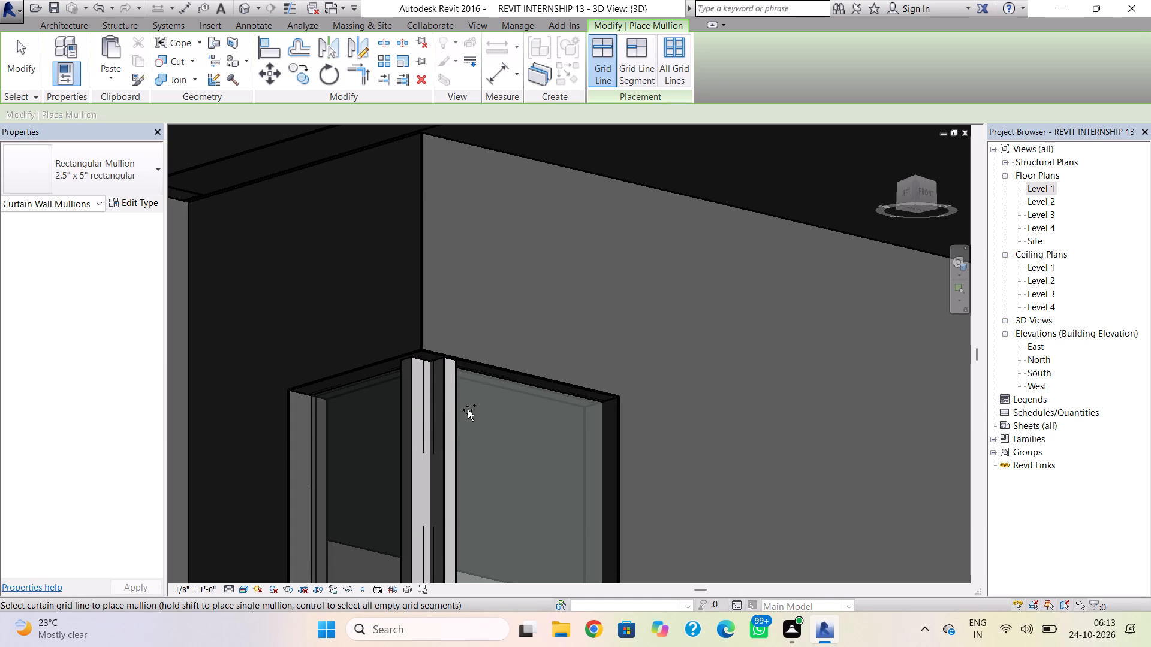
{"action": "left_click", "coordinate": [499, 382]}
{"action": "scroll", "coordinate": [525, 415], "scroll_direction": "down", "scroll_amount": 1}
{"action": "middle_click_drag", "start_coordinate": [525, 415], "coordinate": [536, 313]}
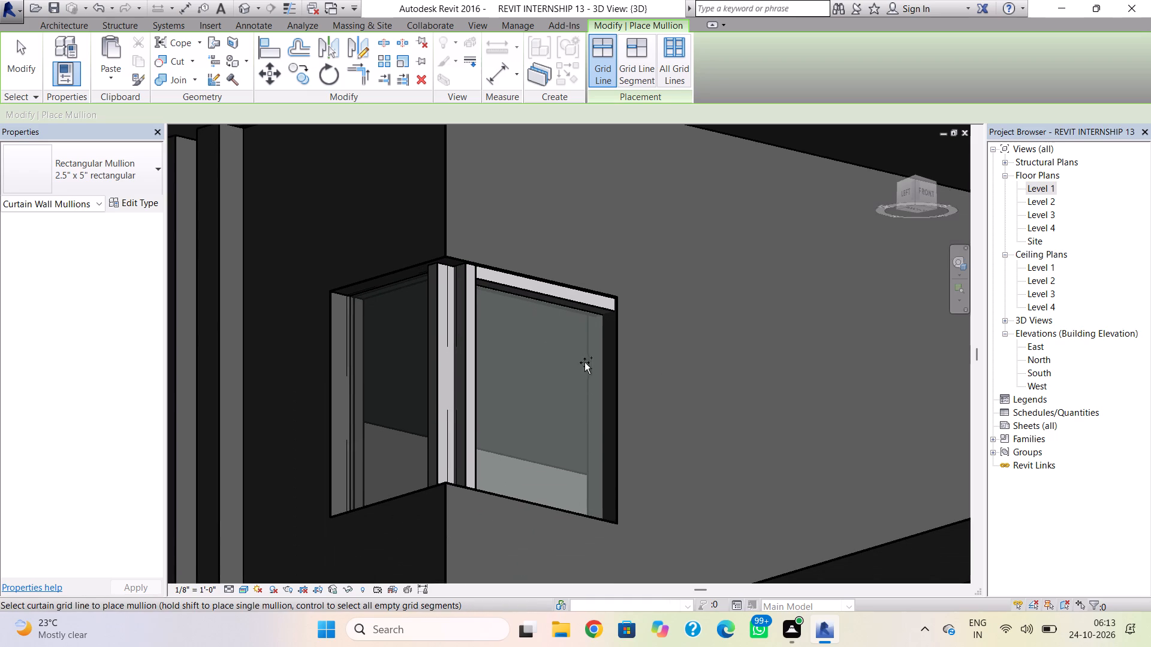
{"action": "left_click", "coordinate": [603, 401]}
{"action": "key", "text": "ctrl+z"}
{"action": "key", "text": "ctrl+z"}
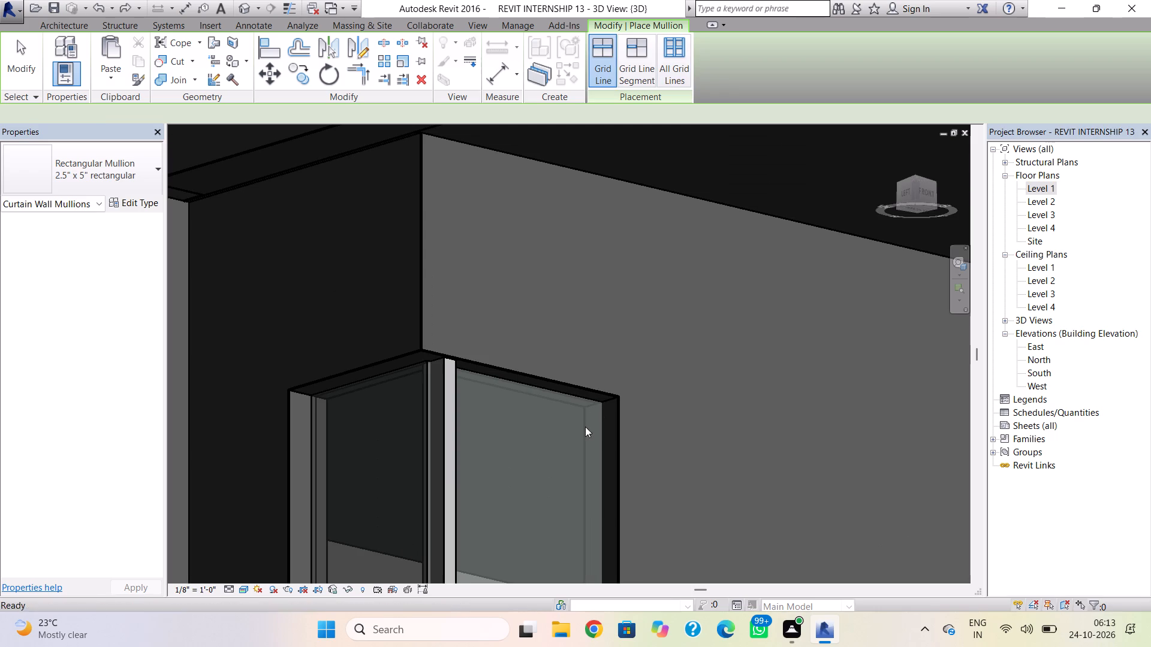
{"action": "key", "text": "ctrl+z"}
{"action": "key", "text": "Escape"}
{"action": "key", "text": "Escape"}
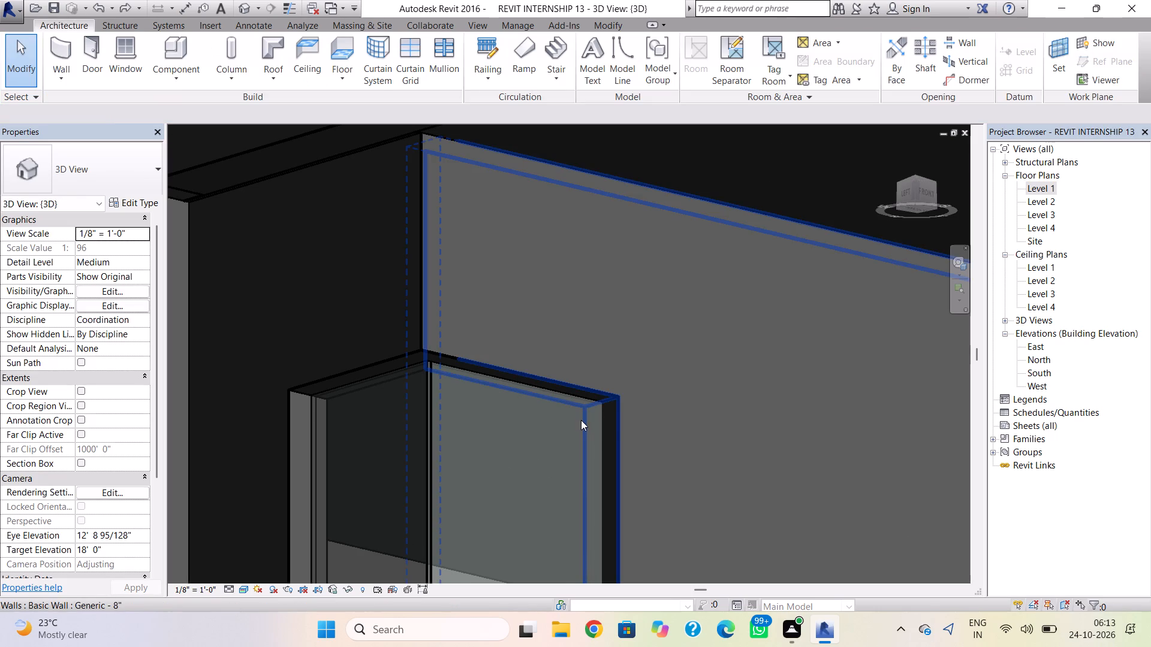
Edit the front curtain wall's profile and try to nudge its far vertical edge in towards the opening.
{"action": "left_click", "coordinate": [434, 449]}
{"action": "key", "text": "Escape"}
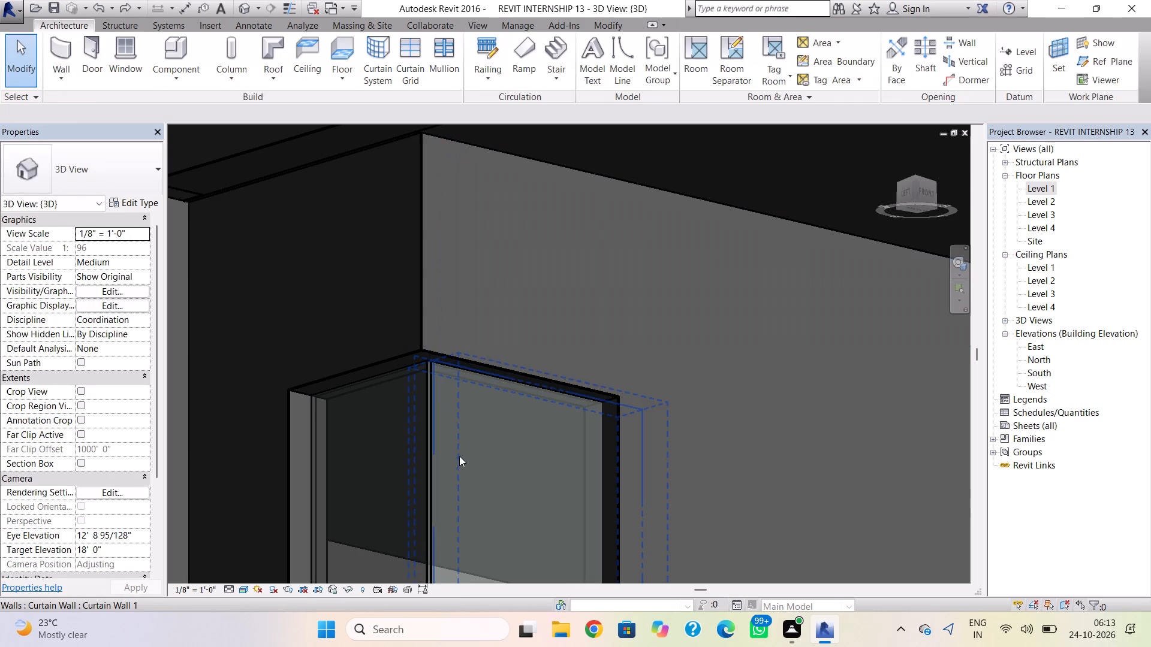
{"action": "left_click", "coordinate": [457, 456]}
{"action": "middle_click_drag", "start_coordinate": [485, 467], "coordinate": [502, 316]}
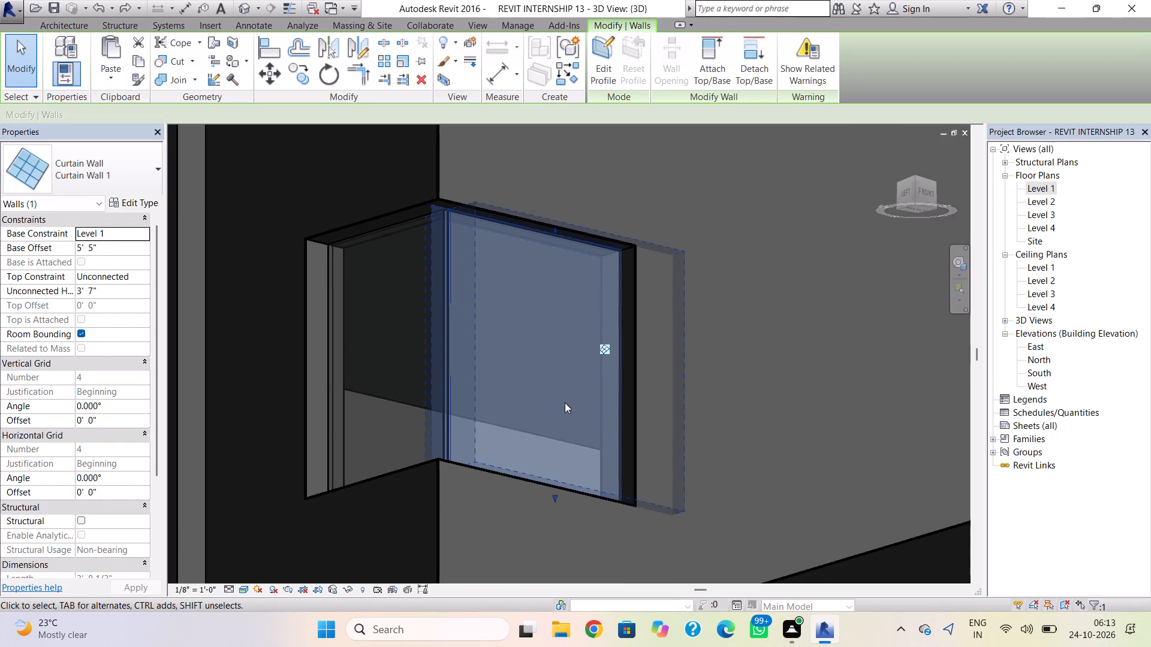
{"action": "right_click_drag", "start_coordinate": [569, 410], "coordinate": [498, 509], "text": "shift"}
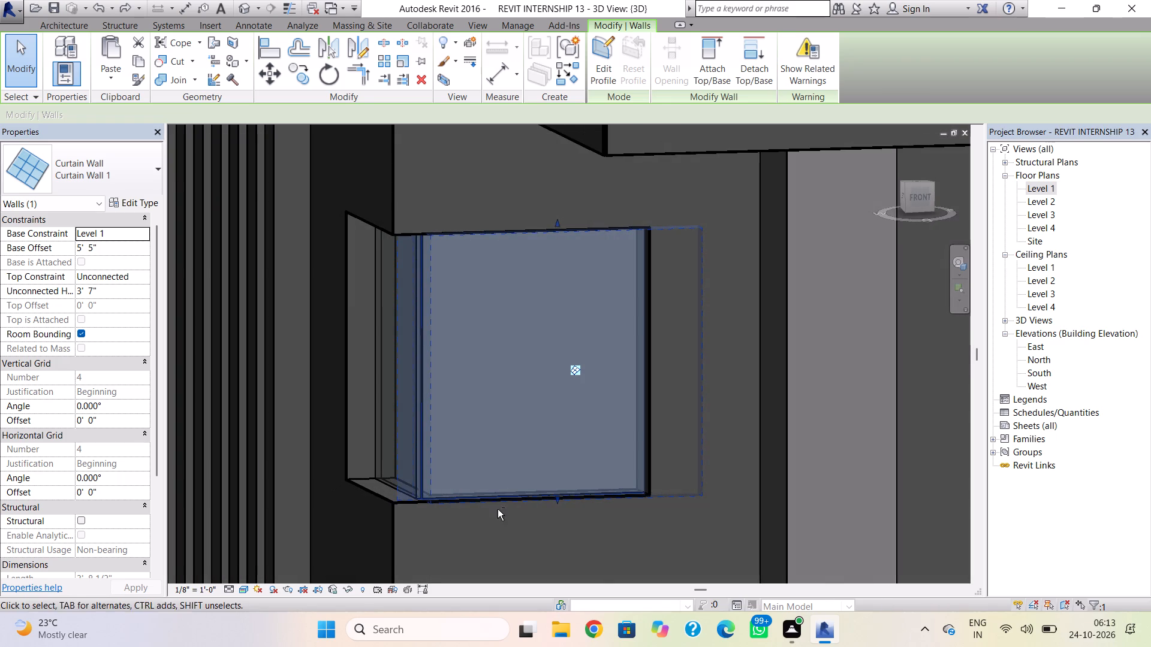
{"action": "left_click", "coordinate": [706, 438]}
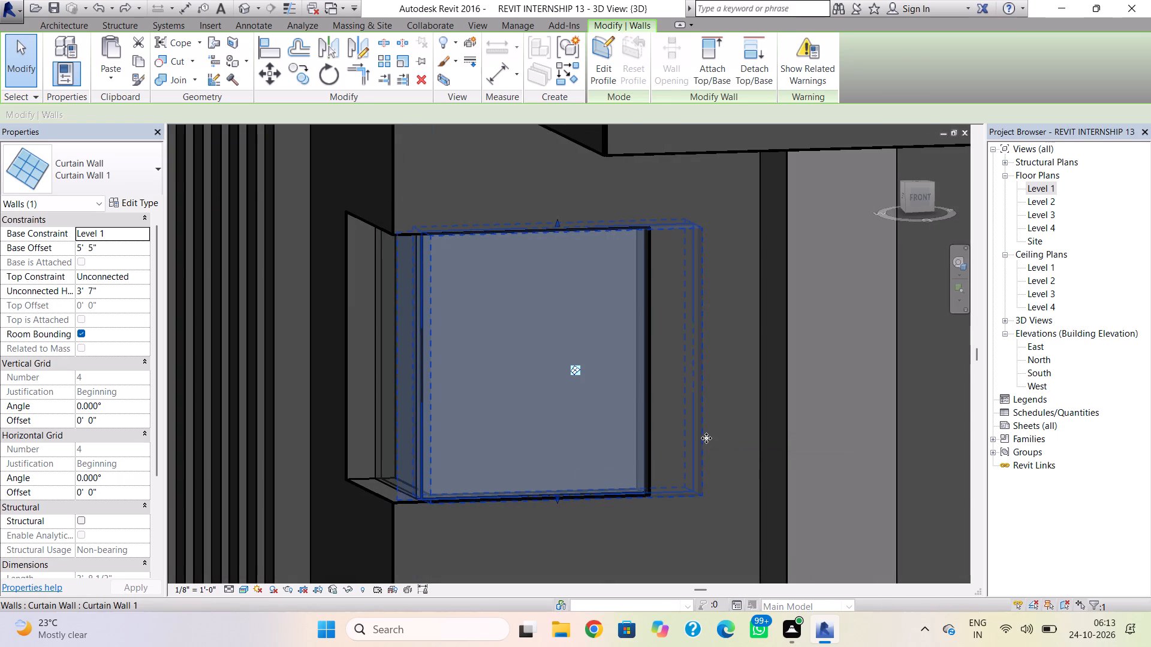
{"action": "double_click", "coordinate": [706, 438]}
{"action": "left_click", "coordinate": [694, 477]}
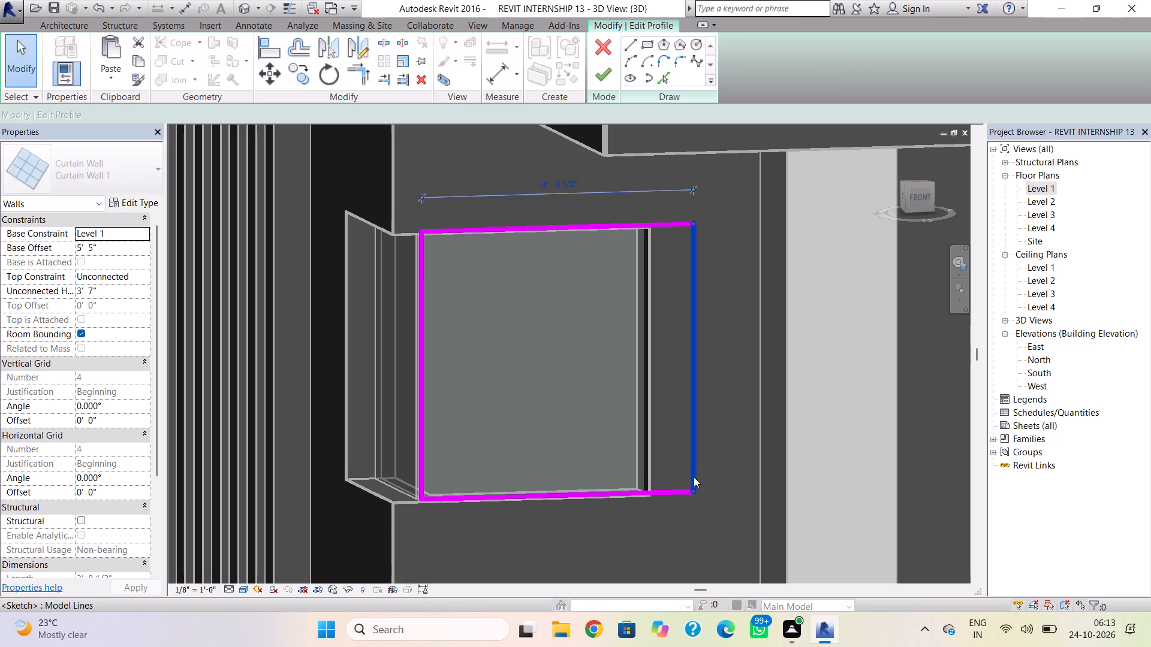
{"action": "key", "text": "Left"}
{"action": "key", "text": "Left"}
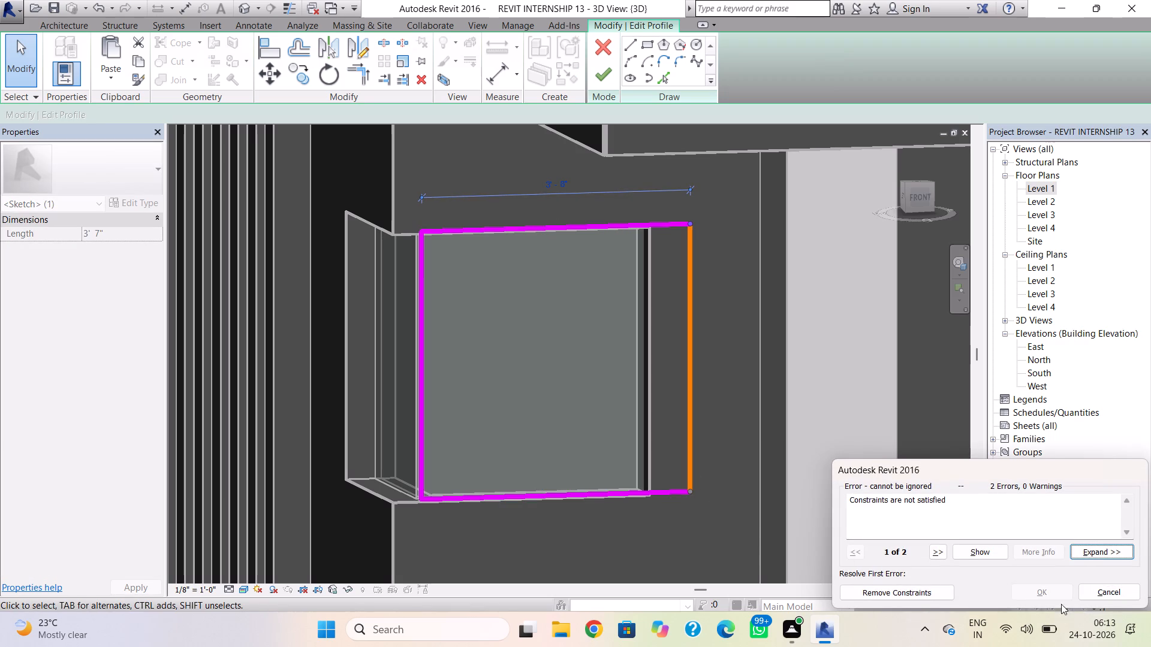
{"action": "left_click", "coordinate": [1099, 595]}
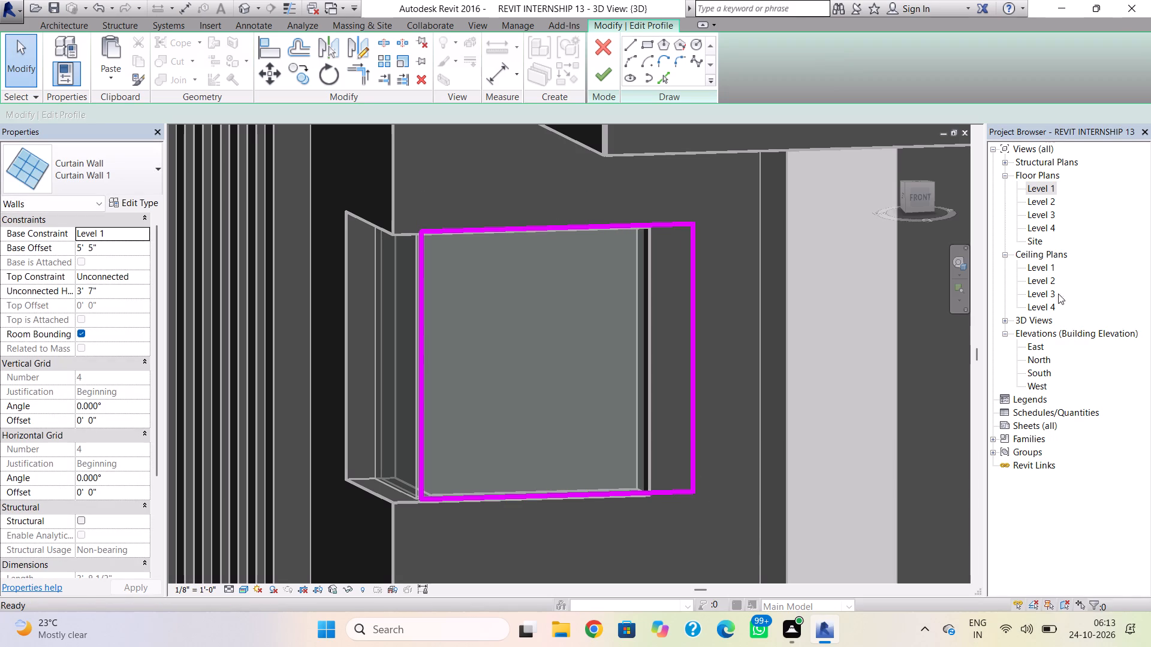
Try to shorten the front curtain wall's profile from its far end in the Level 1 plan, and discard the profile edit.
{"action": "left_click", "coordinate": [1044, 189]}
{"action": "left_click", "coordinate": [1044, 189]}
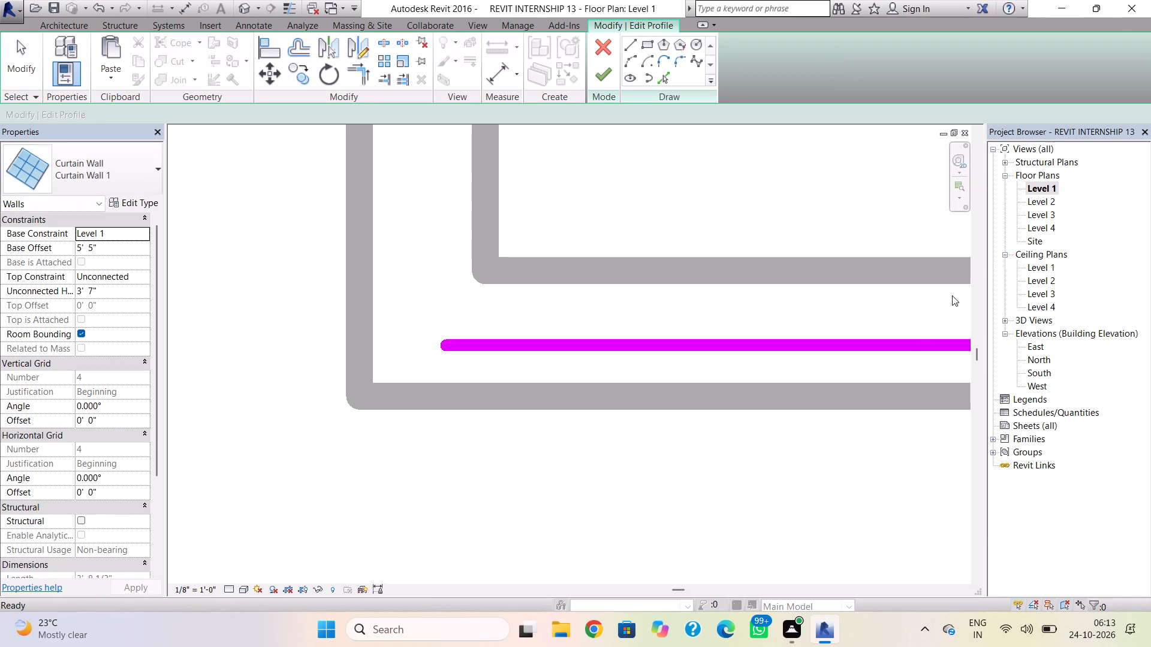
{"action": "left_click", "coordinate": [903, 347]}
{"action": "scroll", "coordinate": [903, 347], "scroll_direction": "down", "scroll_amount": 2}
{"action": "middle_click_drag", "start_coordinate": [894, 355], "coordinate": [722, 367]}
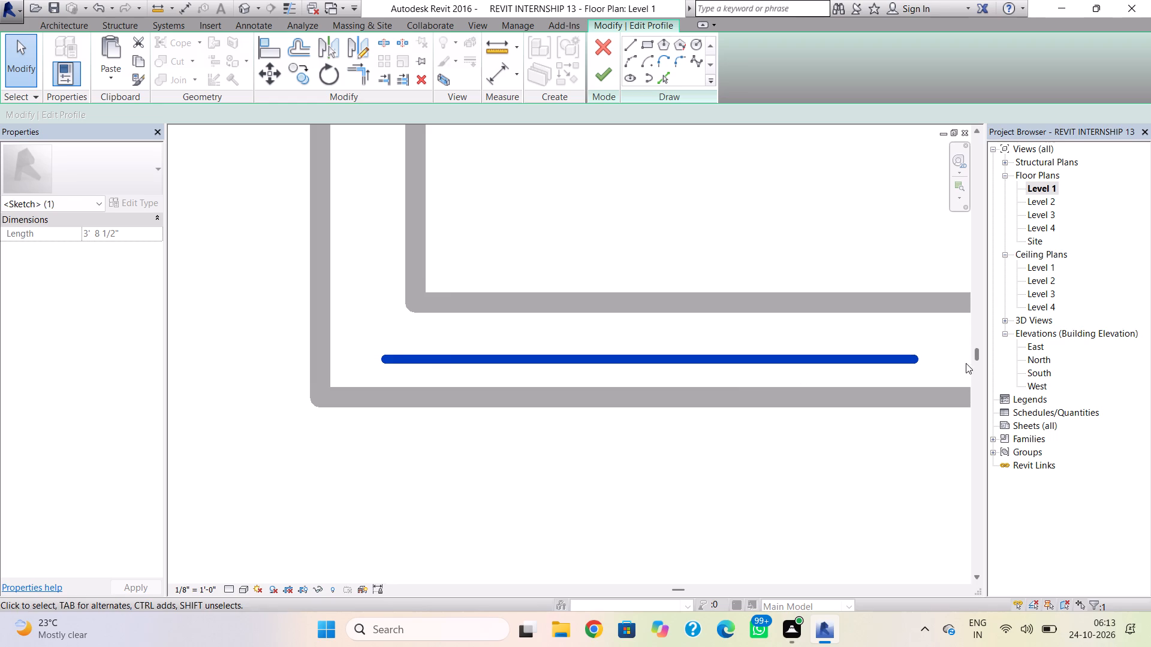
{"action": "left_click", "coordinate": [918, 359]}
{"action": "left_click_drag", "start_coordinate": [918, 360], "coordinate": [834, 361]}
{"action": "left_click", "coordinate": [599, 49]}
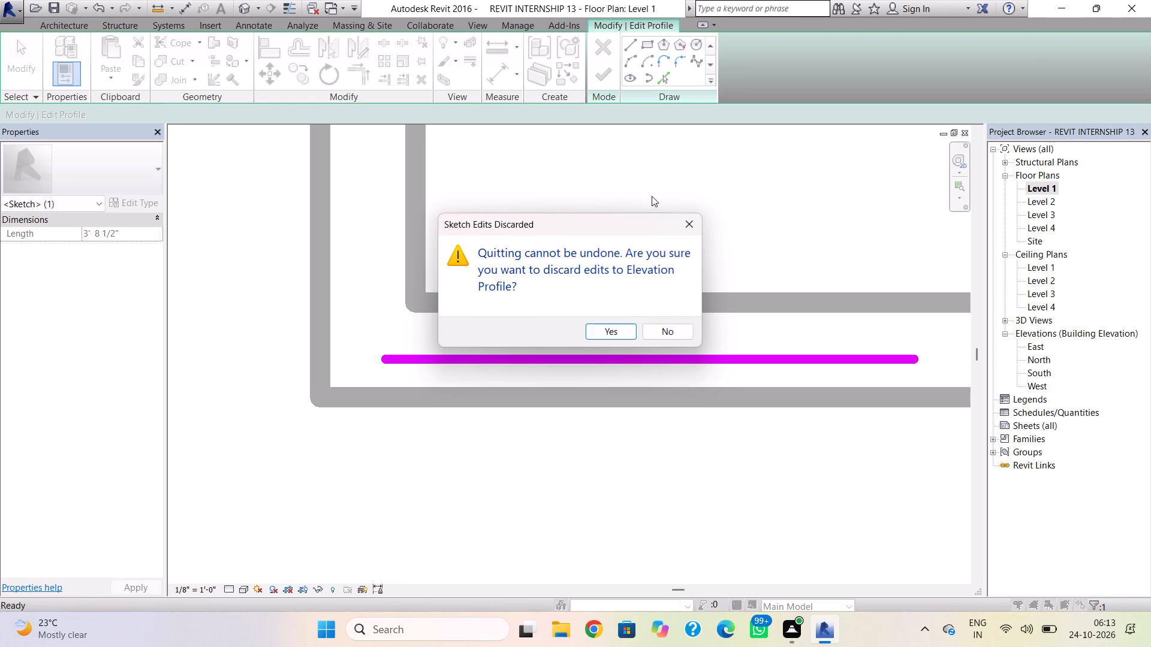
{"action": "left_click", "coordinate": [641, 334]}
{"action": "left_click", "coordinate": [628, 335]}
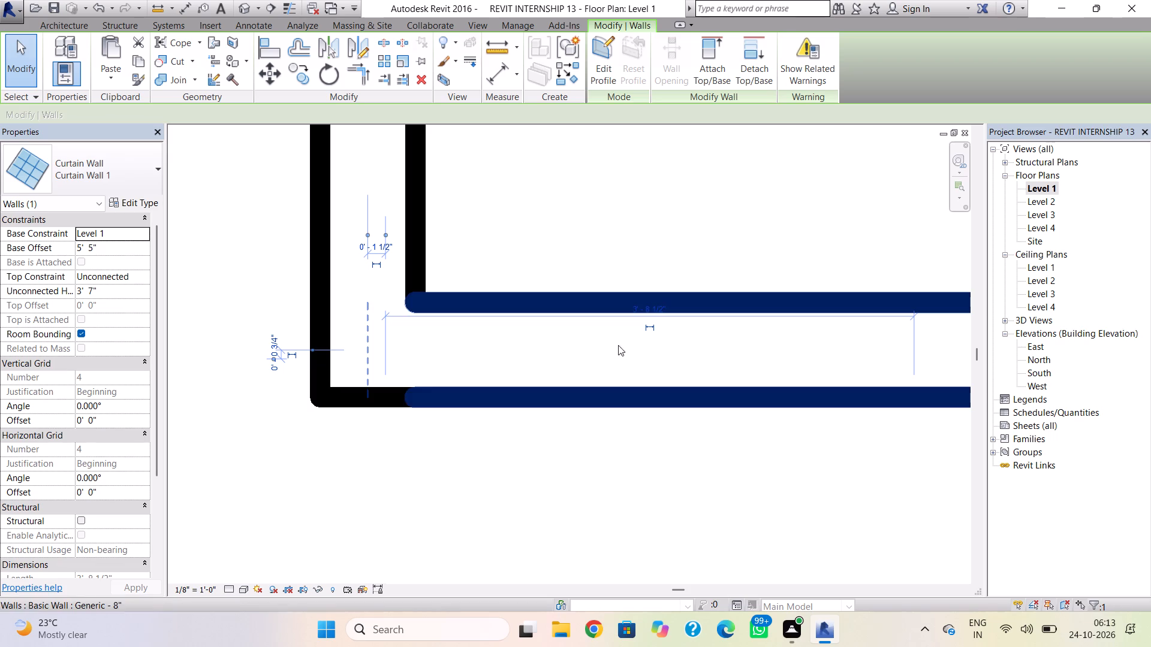
Undo the base and top adjustments made to the two corner curtain walls.
{"action": "left_click", "coordinate": [911, 361]}
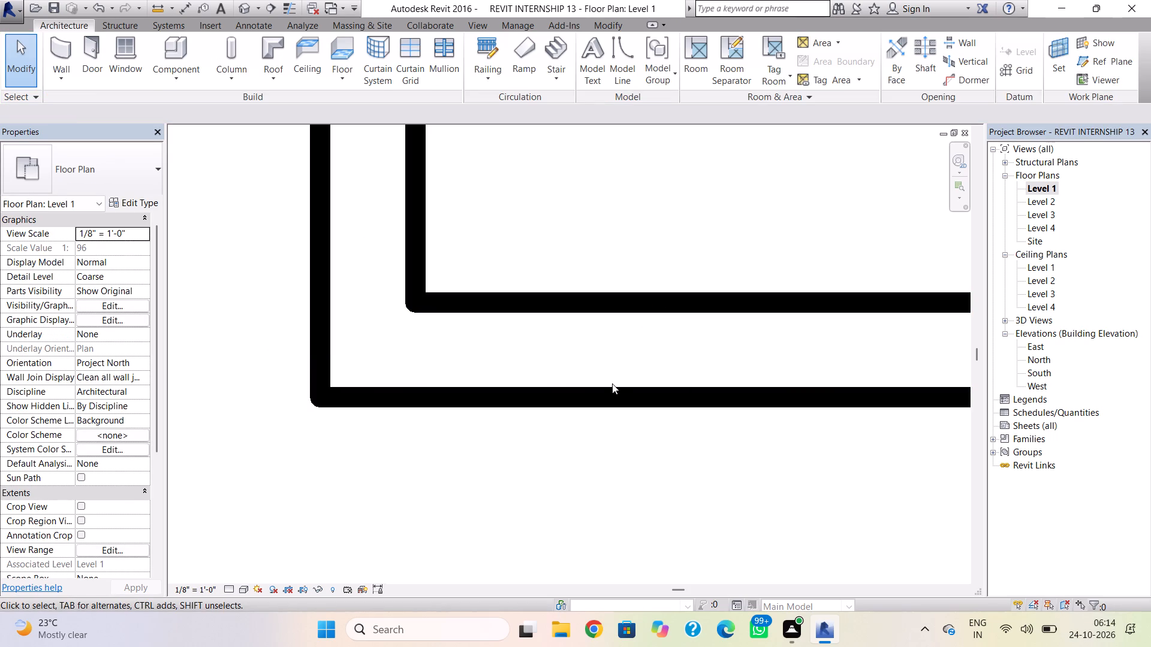
{"action": "key", "text": "ctrl+z"}
{"action": "scroll", "coordinate": [647, 367], "scroll_direction": "down", "scroll_amount": 4}
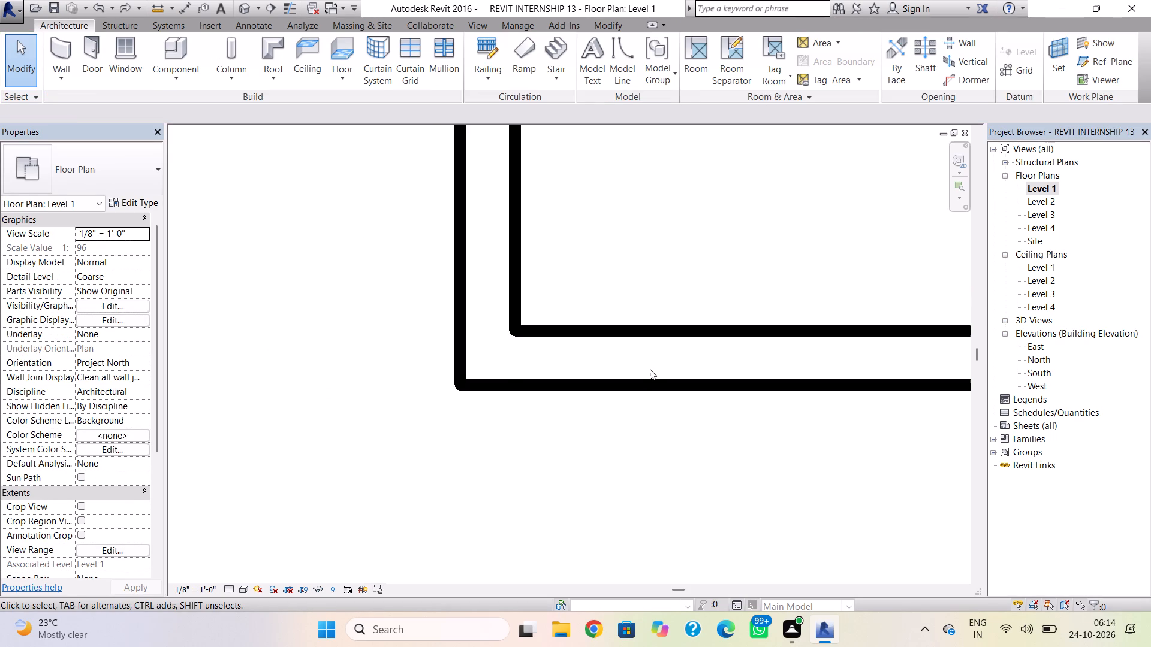
{"action": "scroll", "coordinate": [650, 370], "scroll_direction": "down", "scroll_amount": 3}
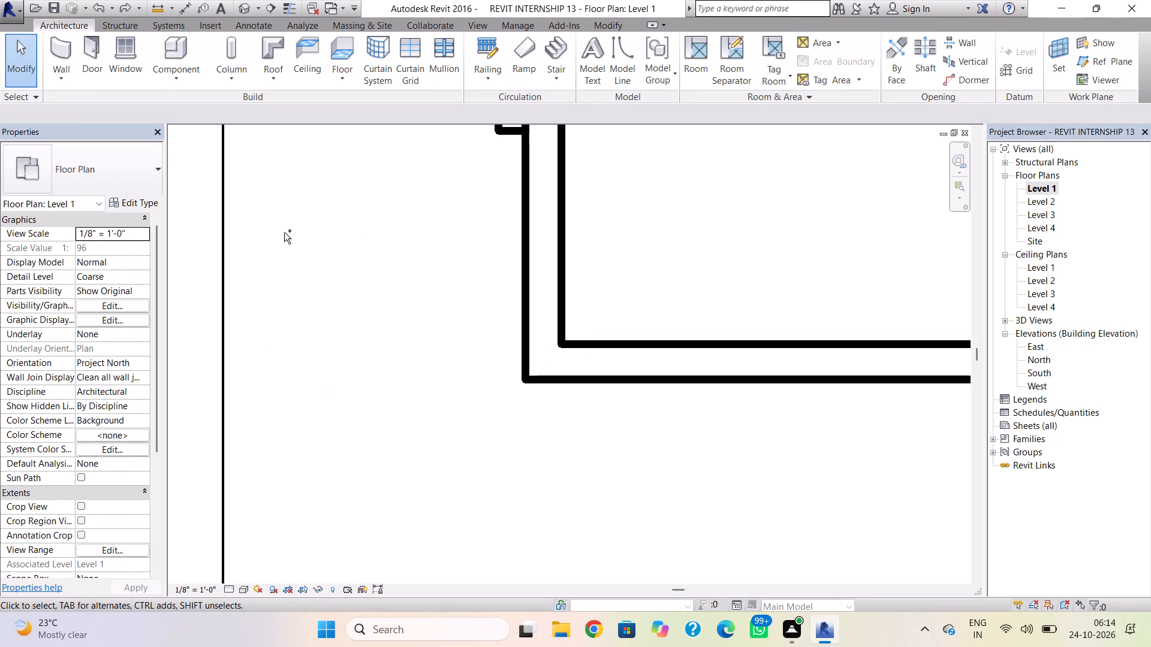
{"action": "key", "text": "ctrl+z"}
{"action": "key", "text": "ctrl+z"}
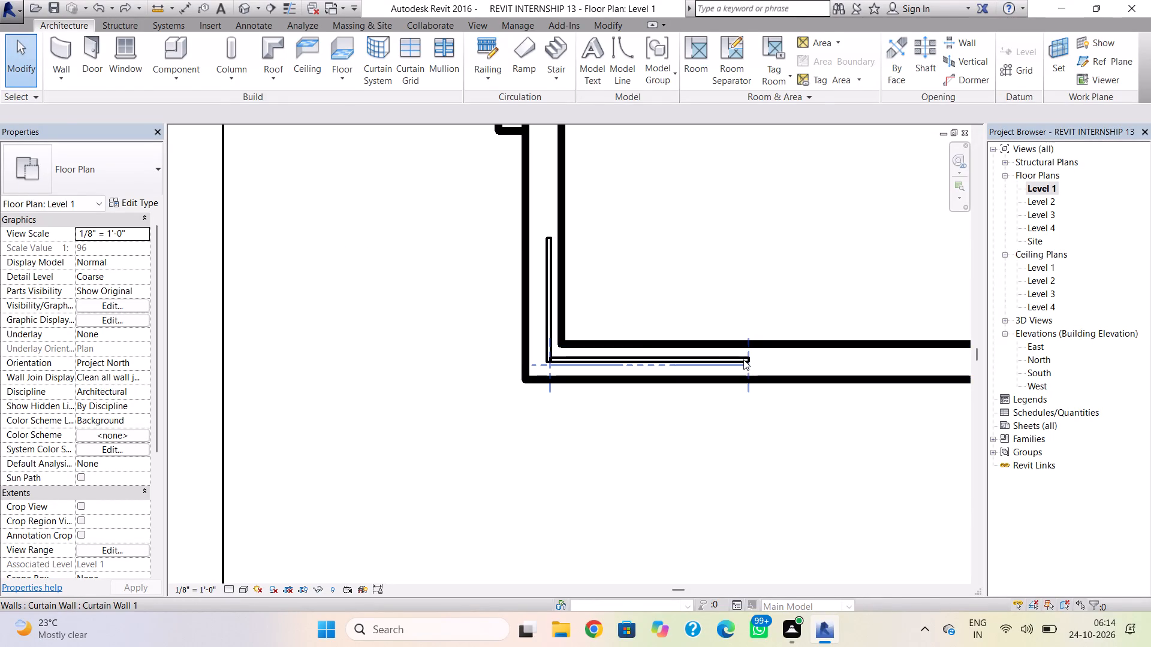
Shorten the front curtain wall in the Level 1 plan by pulling its far end in towards the corner.
{"action": "left_click", "coordinate": [743, 359]}
{"action": "left_click_drag", "start_coordinate": [747, 360], "coordinate": [724, 363]}
{"action": "left_click", "coordinate": [726, 428]}
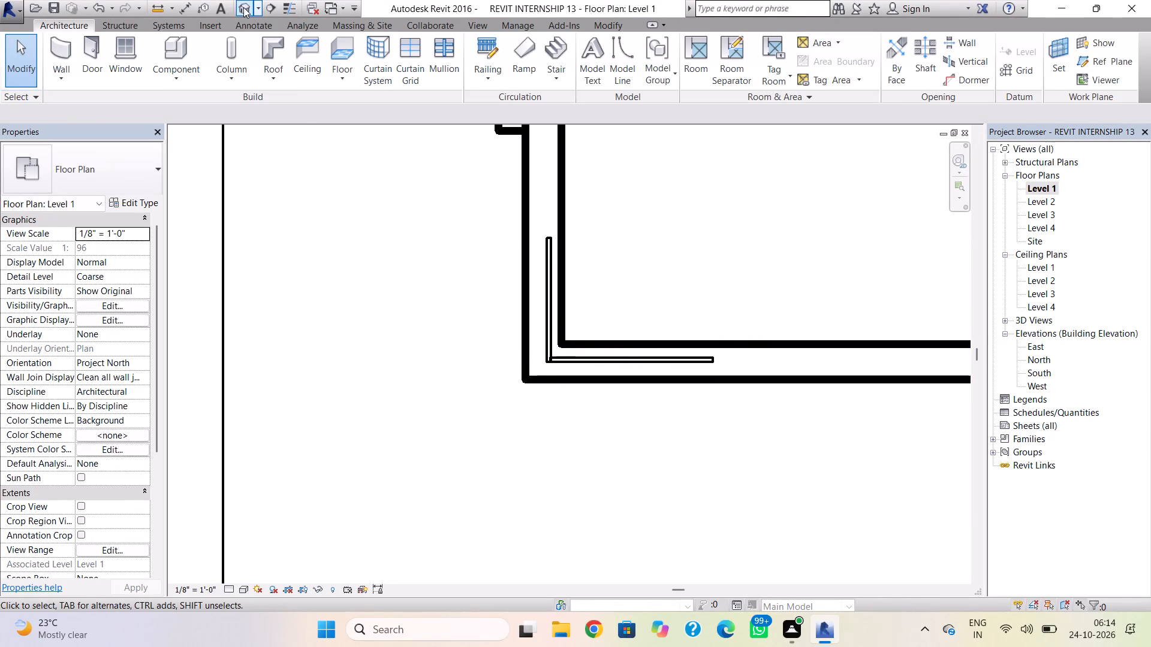
In the 3D view, raise the left façade curtain wall's base to the opening's sill, giving a 5'-5" base offset and 3'-7" height.
{"action": "left_click", "coordinate": [243, 7]}
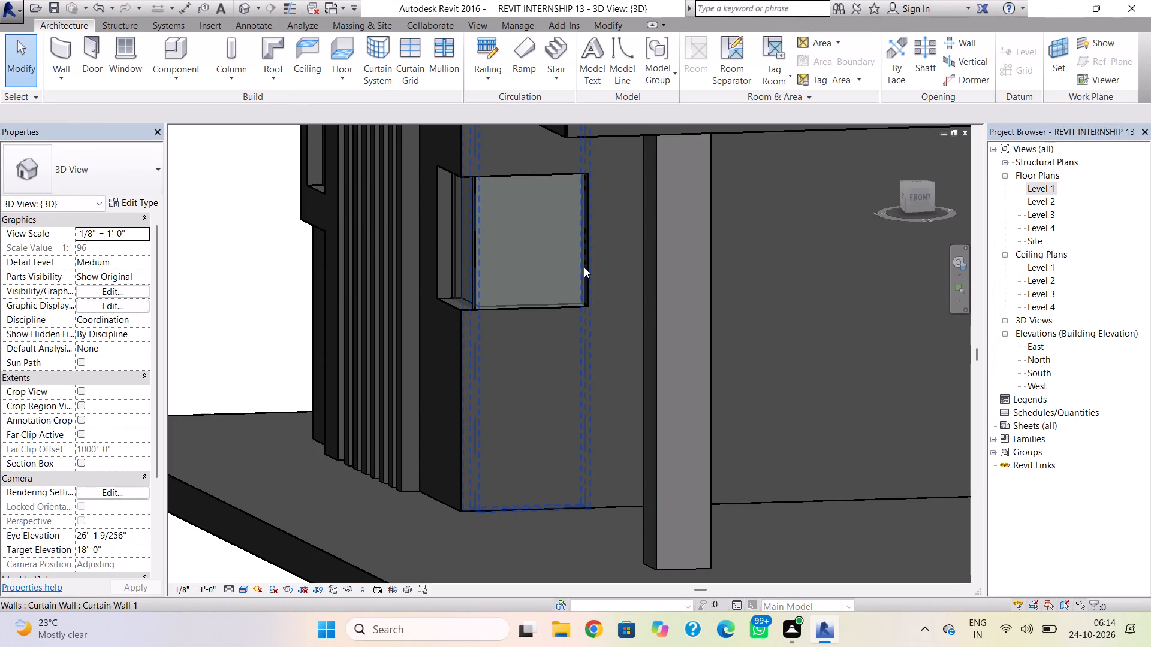
{"action": "right_click_drag", "start_coordinate": [443, 321], "coordinate": [478, 320], "text": "shift"}
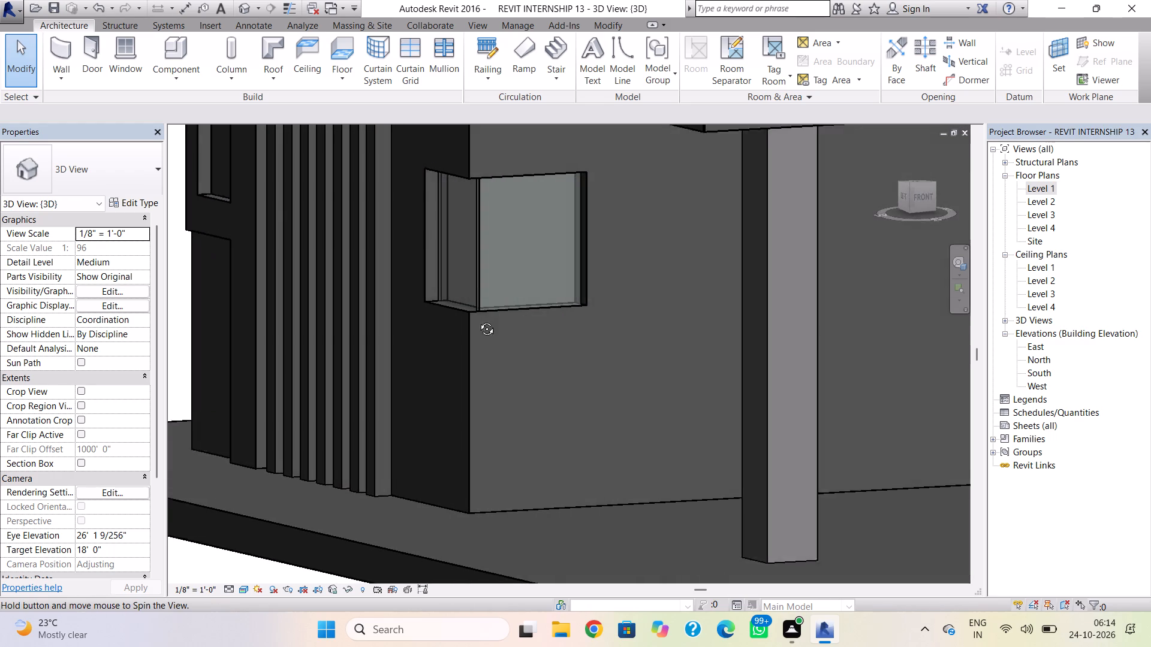
{"action": "right_click_drag", "start_coordinate": [478, 320], "coordinate": [492, 321], "text": "shift"}
{"action": "left_click", "coordinate": [442, 275]}
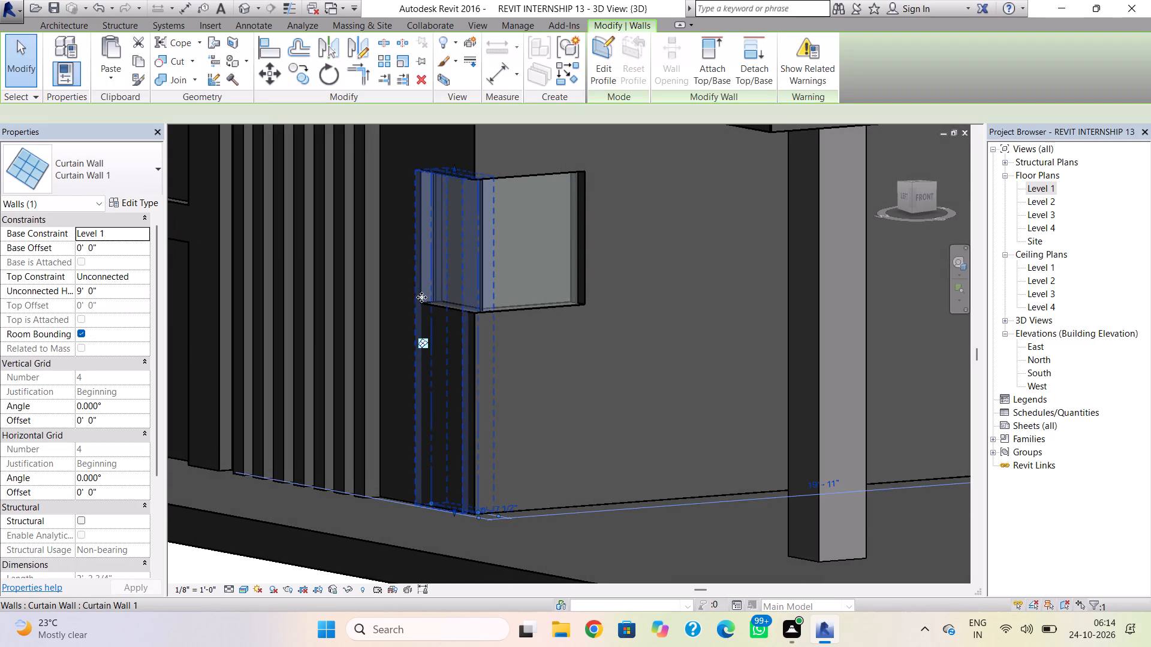
{"action": "right_click_drag", "start_coordinate": [374, 343], "coordinate": [447, 352], "text": "shift"}
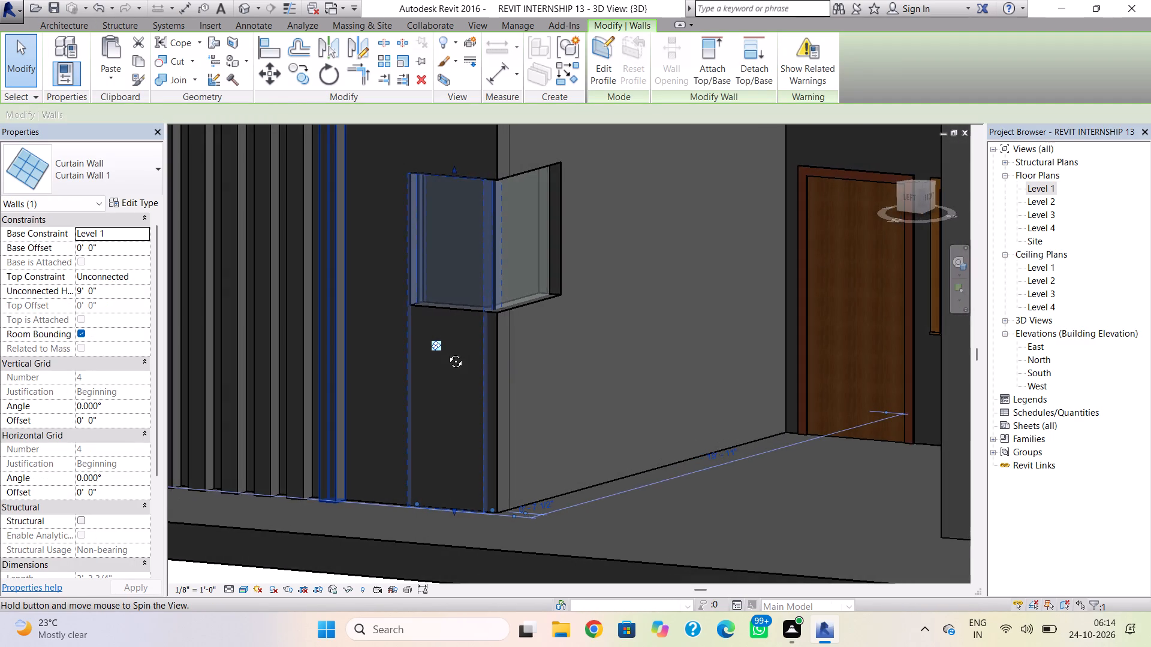
{"action": "right_click_drag", "start_coordinate": [447, 352], "coordinate": [426, 352], "text": "shift"}
{"action": "left_click", "coordinate": [502, 304]}
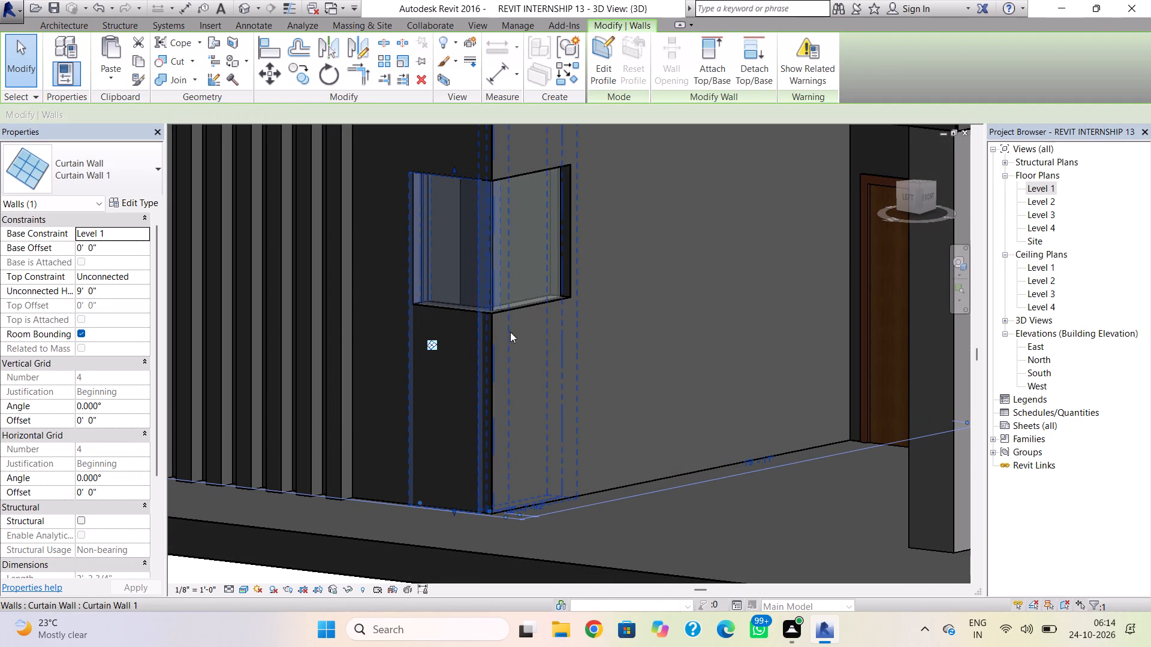
{"action": "left_click_drag", "start_coordinate": [453, 509], "coordinate": [466, 346]}
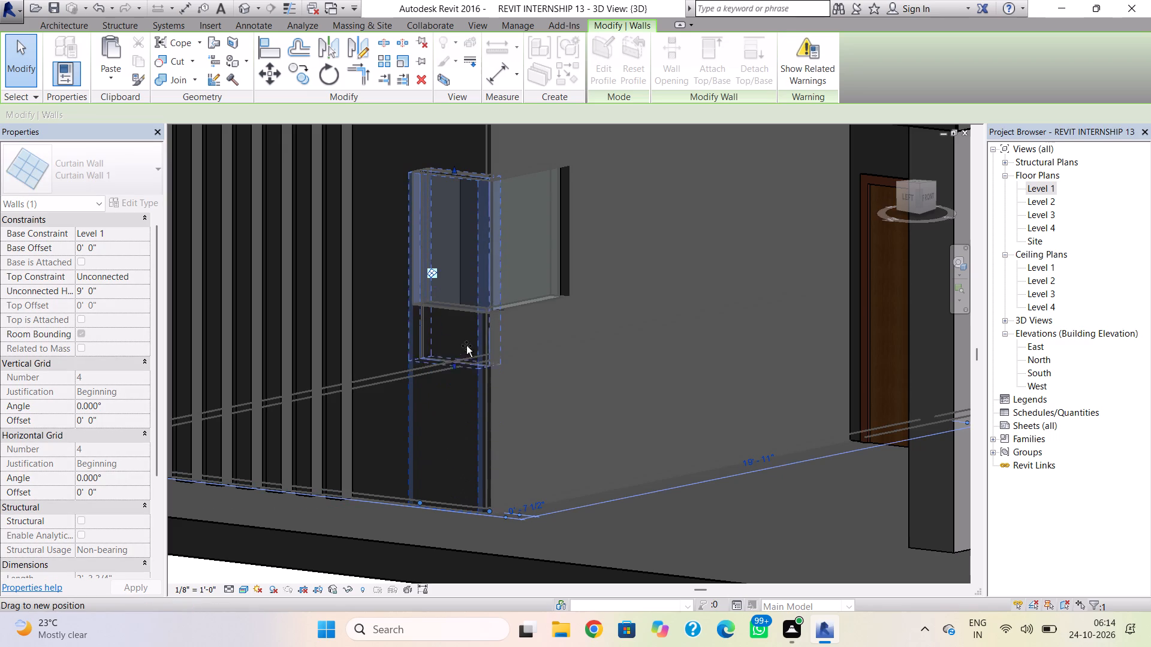
{"action": "left_click_drag", "start_coordinate": [466, 346], "coordinate": [466, 301]}
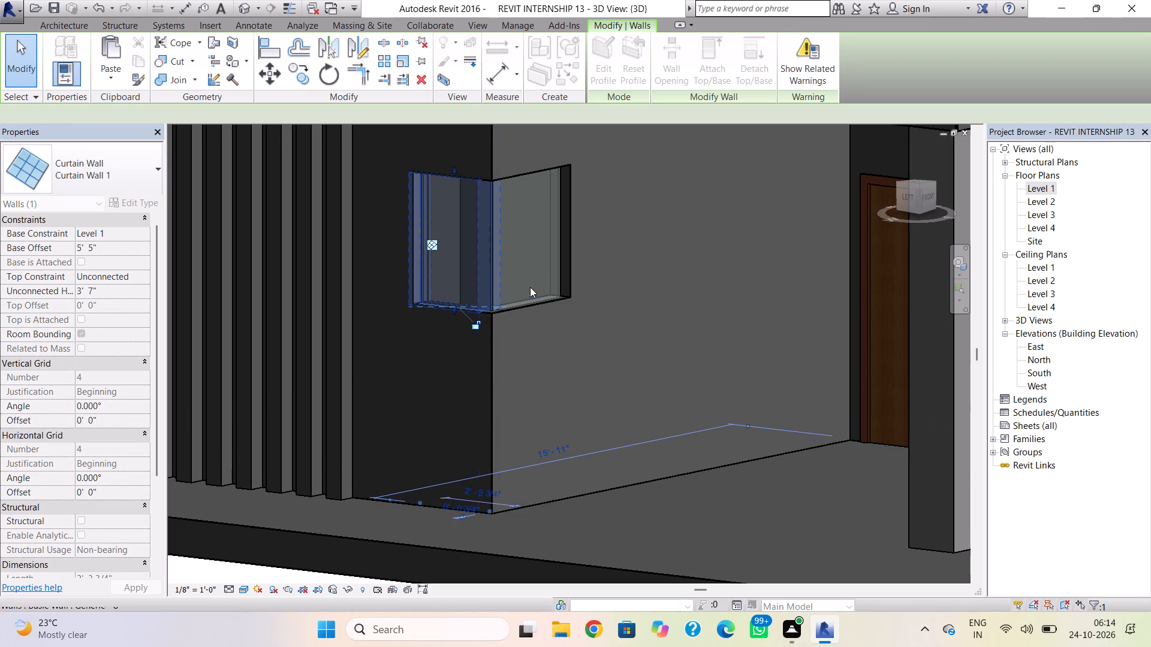
Raise the front curtain wall's base to the opening's sill, giving a 5'-5" base offset and 14'-7" unconnected height.
{"action": "left_click", "coordinate": [551, 268]}
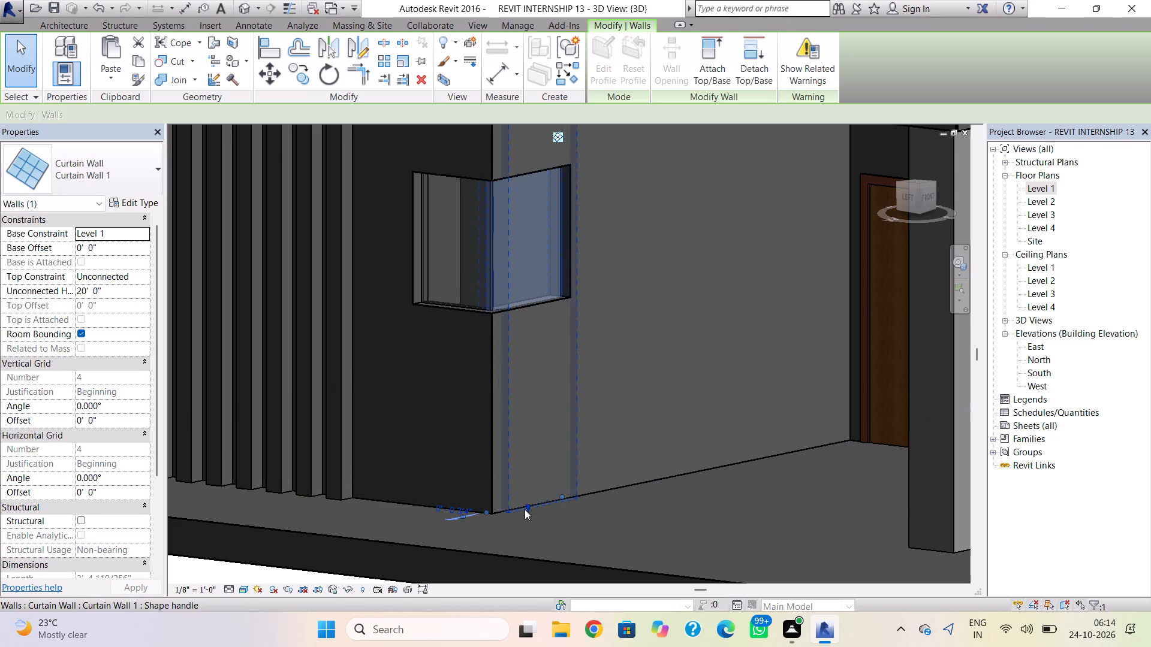
{"action": "left_click_drag", "start_coordinate": [525, 509], "coordinate": [515, 301]}
Lower the top of the front corner curtain wall to the head of the ground-floor opening.
{"action": "middle_click_drag", "start_coordinate": [516, 300], "coordinate": [510, 431]}
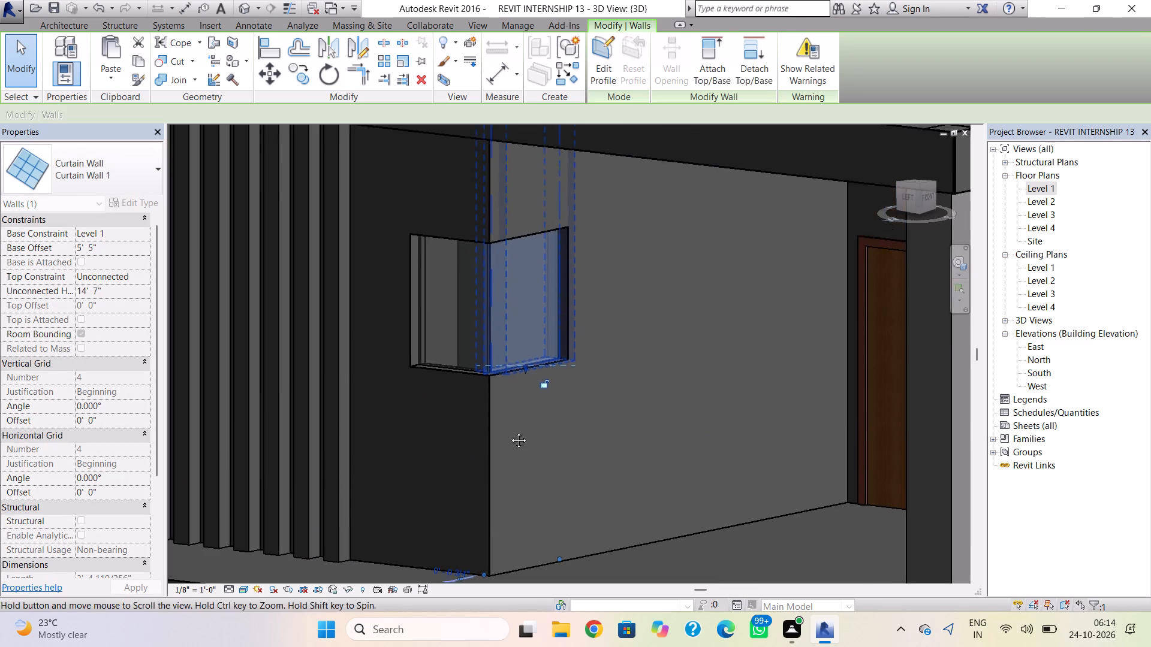
{"action": "middle_click_drag", "start_coordinate": [510, 431], "coordinate": [507, 448]}
{"action": "scroll", "coordinate": [517, 315], "scroll_direction": "down", "scroll_amount": 3}
{"action": "middle_click_drag", "start_coordinate": [516, 330], "coordinate": [502, 413]}
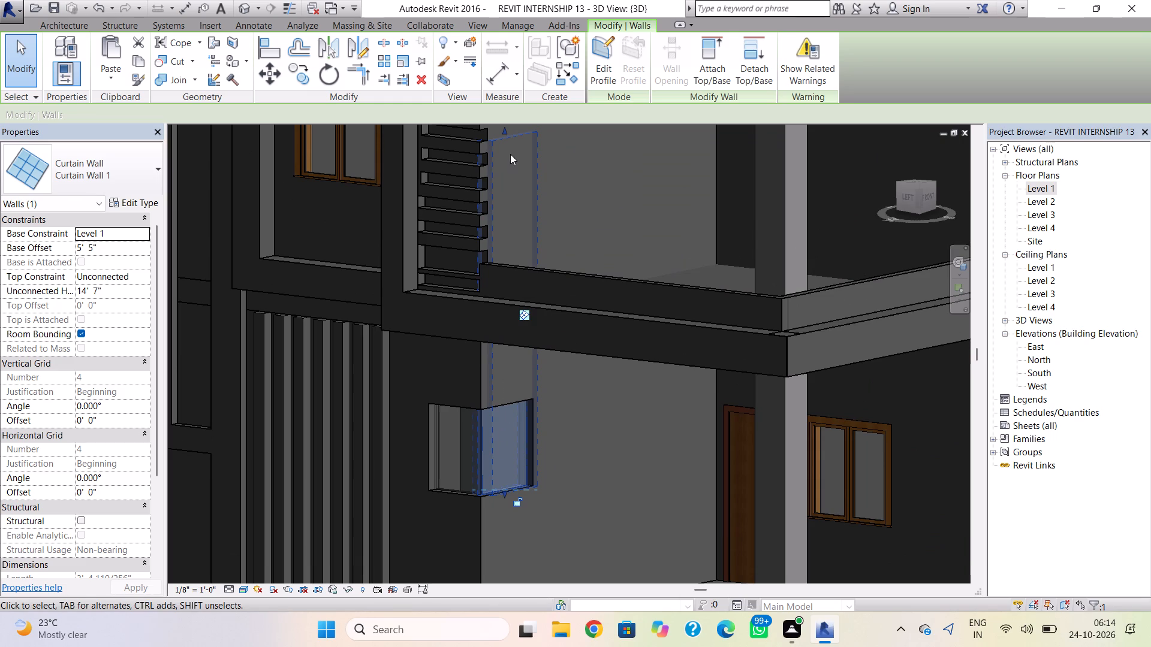
{"action": "left_click_drag", "start_coordinate": [505, 131], "coordinate": [524, 397]}
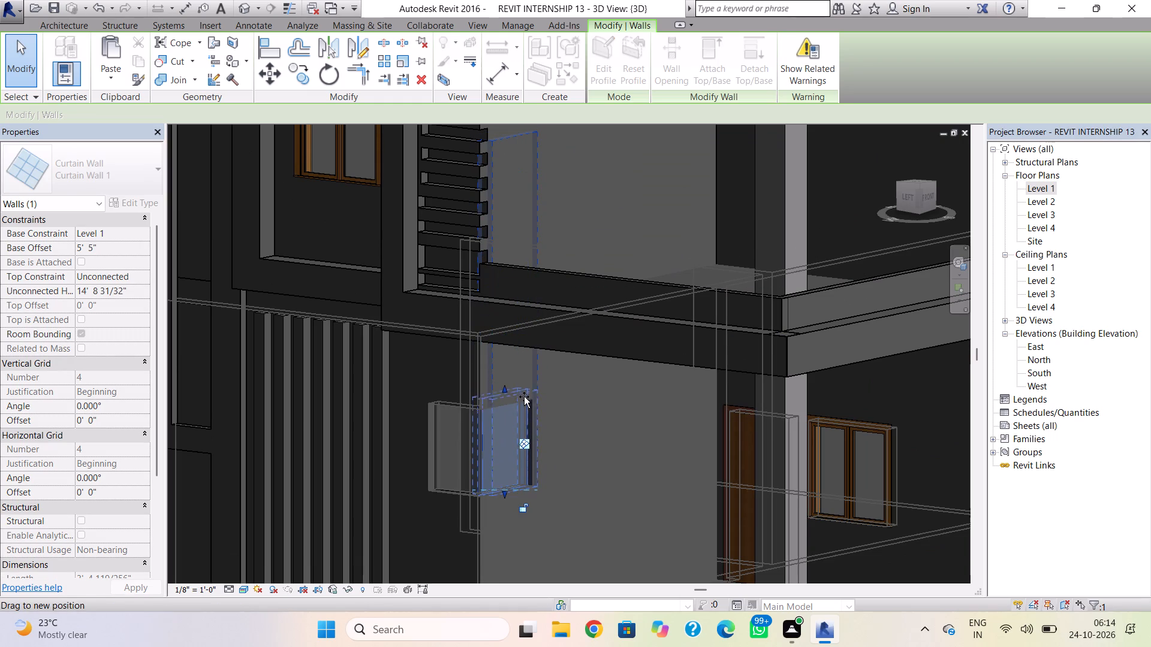
{"action": "left_click_drag", "start_coordinate": [524, 397], "coordinate": [524, 401]}
{"action": "left_click", "coordinate": [453, 407]}
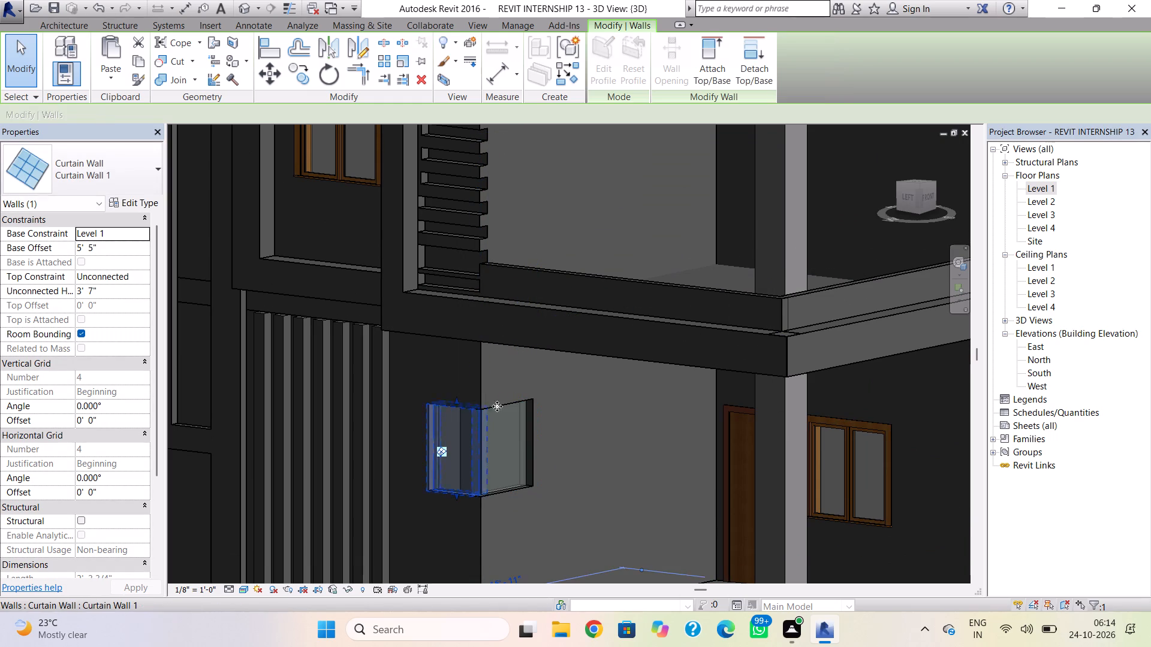
{"action": "key", "text": "Escape"}
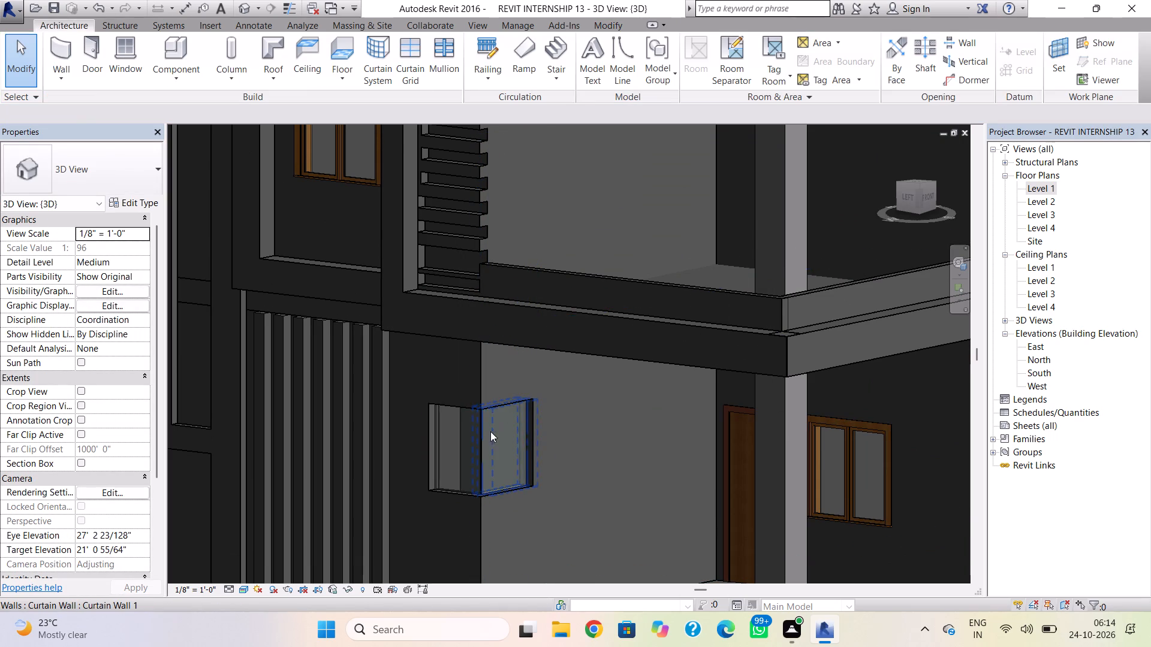
Place 2.5" x 5" rectangular mullions along the side, bottom and top edges of both corner curtain walls.
{"action": "scroll", "coordinate": [487, 434], "scroll_direction": "up", "scroll_amount": 1}
{"action": "left_click", "coordinate": [453, 62]}
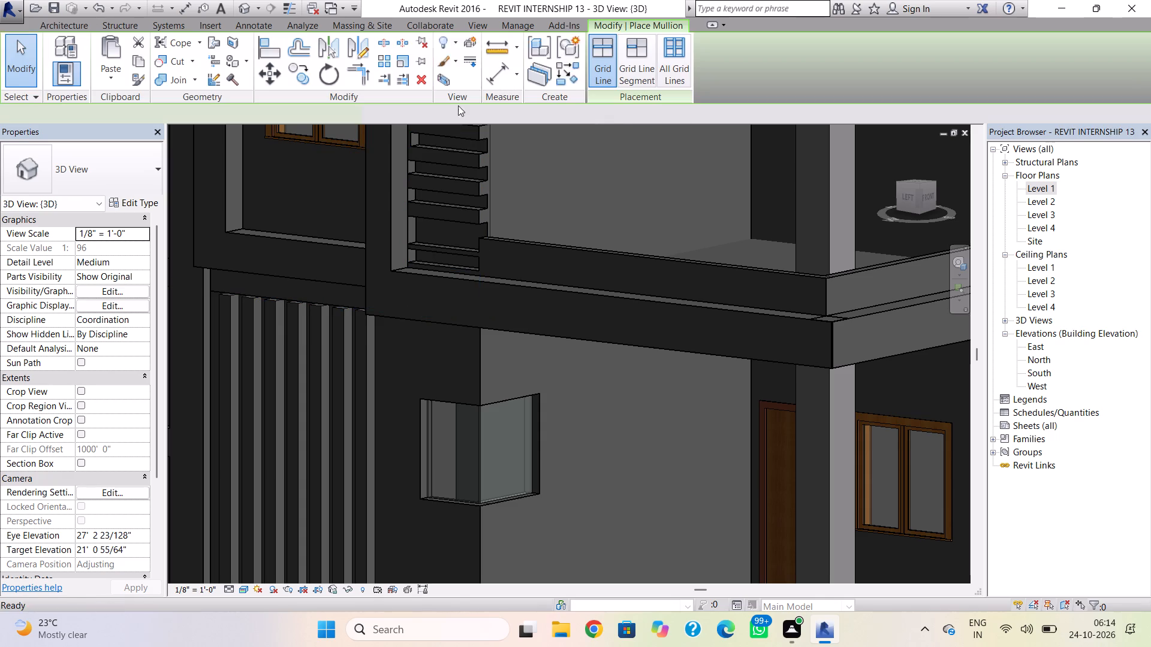
{"action": "scroll", "coordinate": [489, 440], "scroll_direction": "up", "scroll_amount": 3}
{"action": "left_click", "coordinate": [480, 455]}
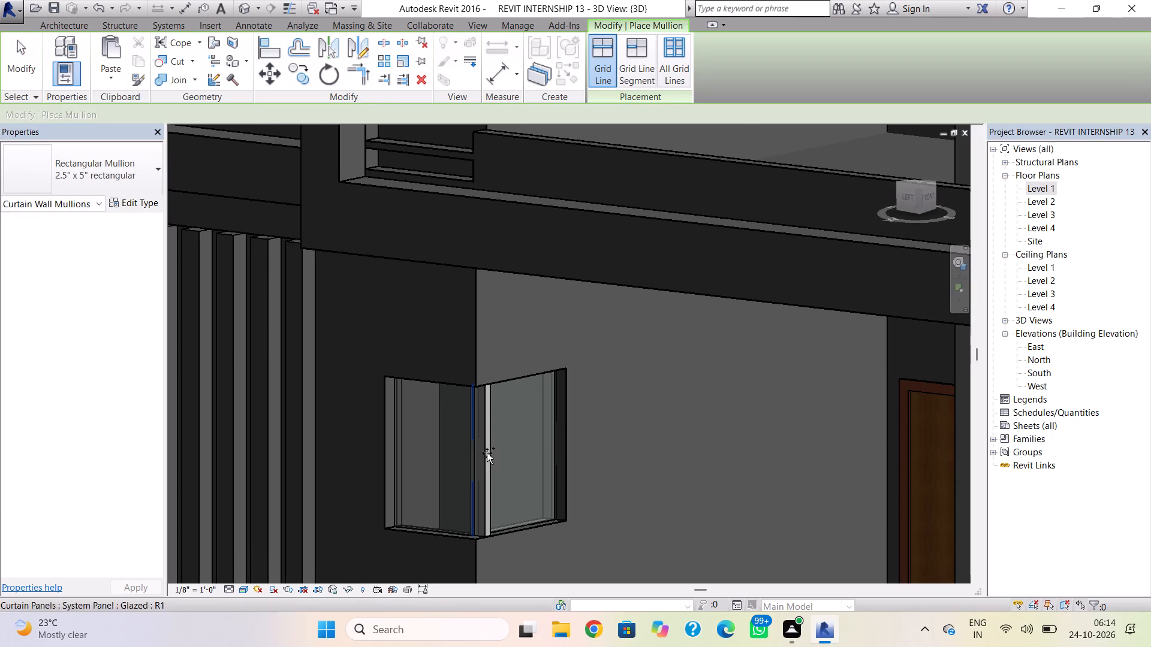
{"action": "left_click", "coordinate": [555, 440]}
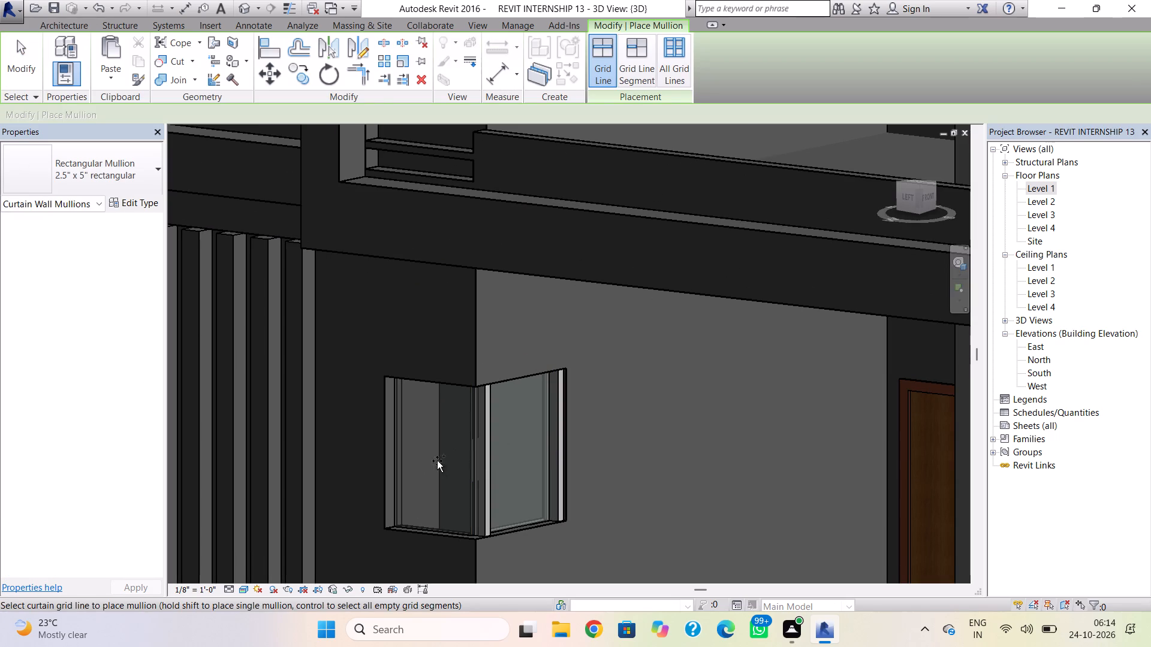
{"action": "left_click", "coordinate": [397, 468]}
{"action": "left_click", "coordinate": [420, 530]}
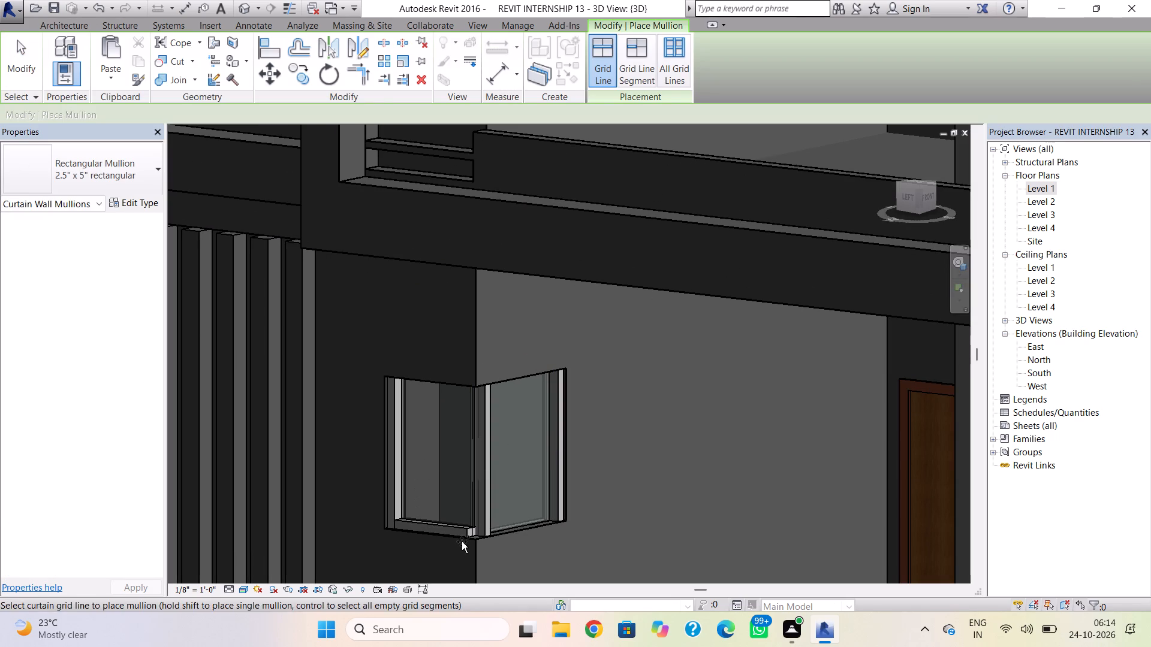
{"action": "left_click", "coordinate": [504, 531]}
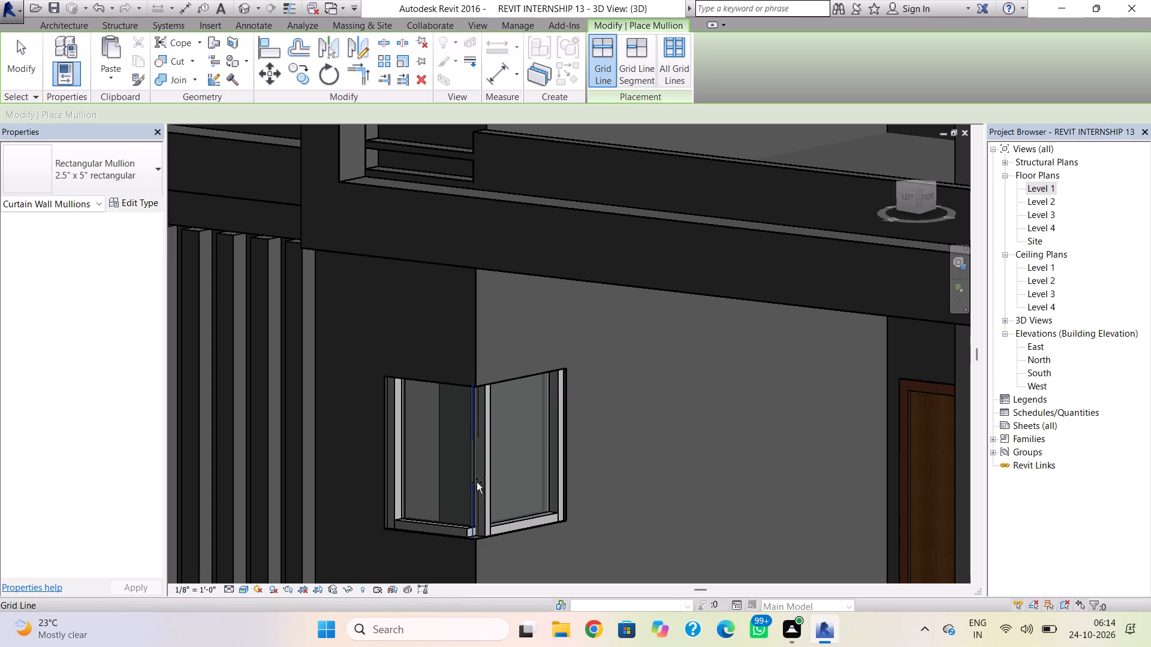
{"action": "left_click", "coordinate": [468, 404]}
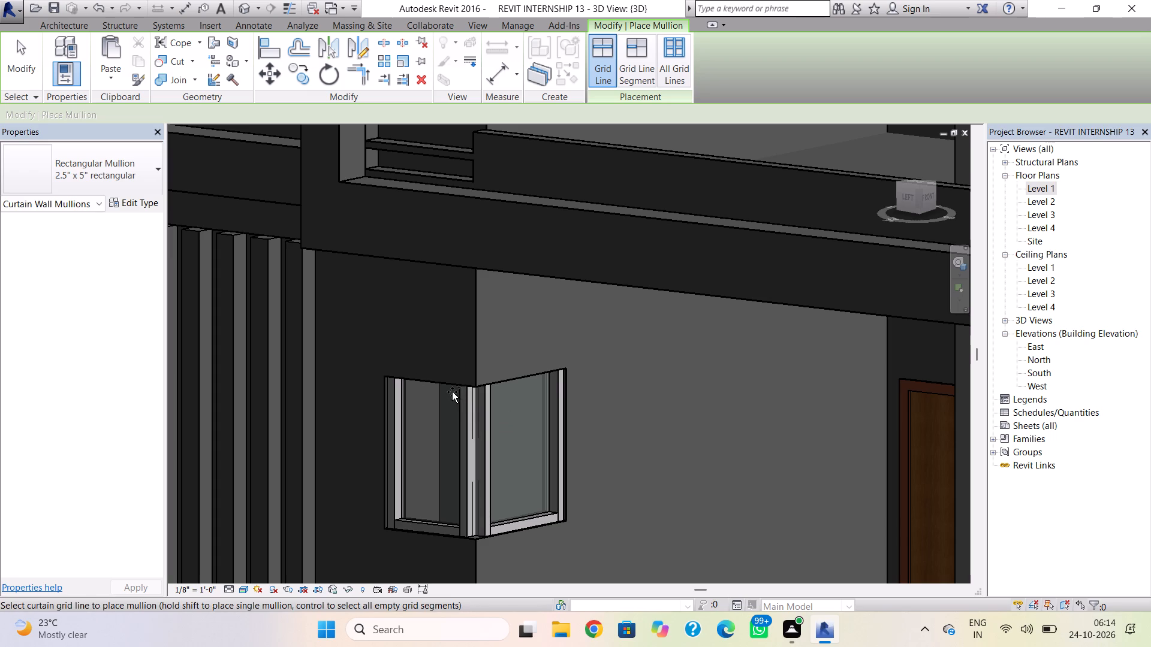
{"action": "left_click", "coordinate": [449, 388]}
{"action": "right_click_drag", "start_coordinate": [504, 380], "coordinate": [503, 370], "text": "shift"}
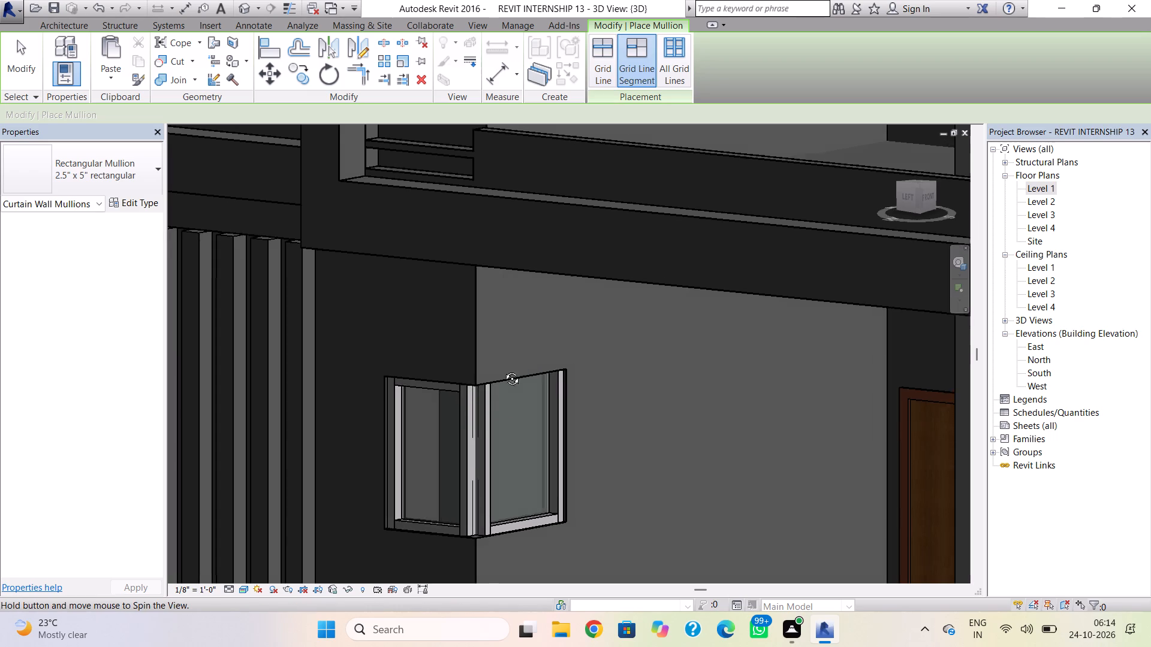
{"action": "right_click_drag", "start_coordinate": [503, 370], "coordinate": [486, 253], "text": "shift"}
{"action": "left_click", "coordinate": [502, 392]}
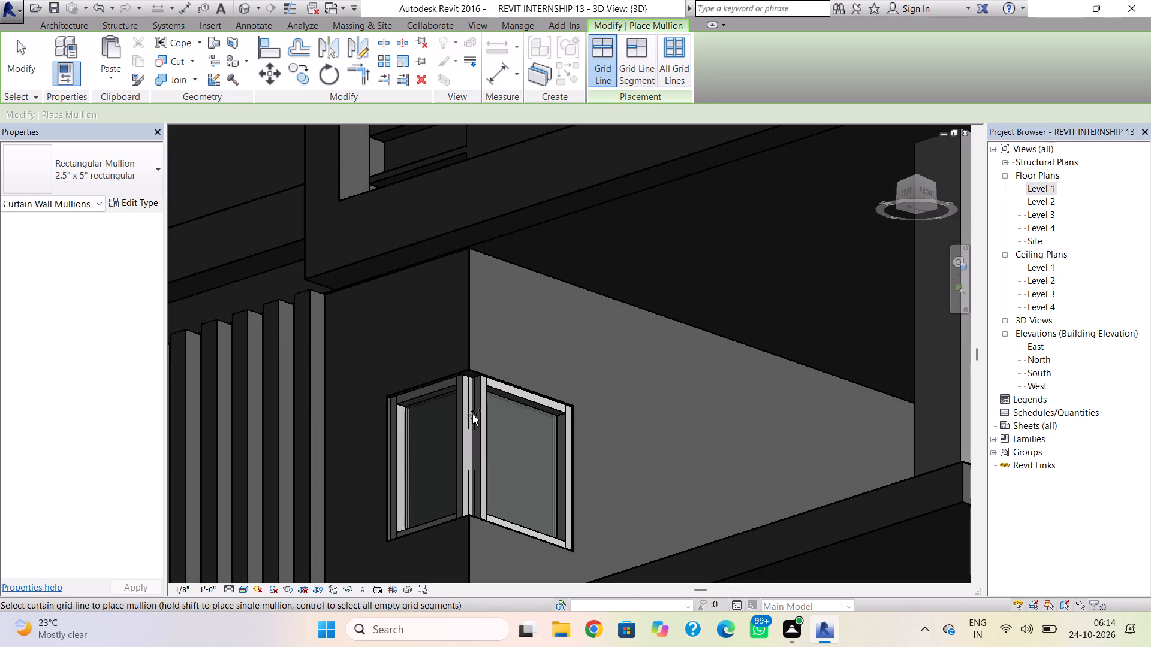
{"action": "key", "text": "Escape"}
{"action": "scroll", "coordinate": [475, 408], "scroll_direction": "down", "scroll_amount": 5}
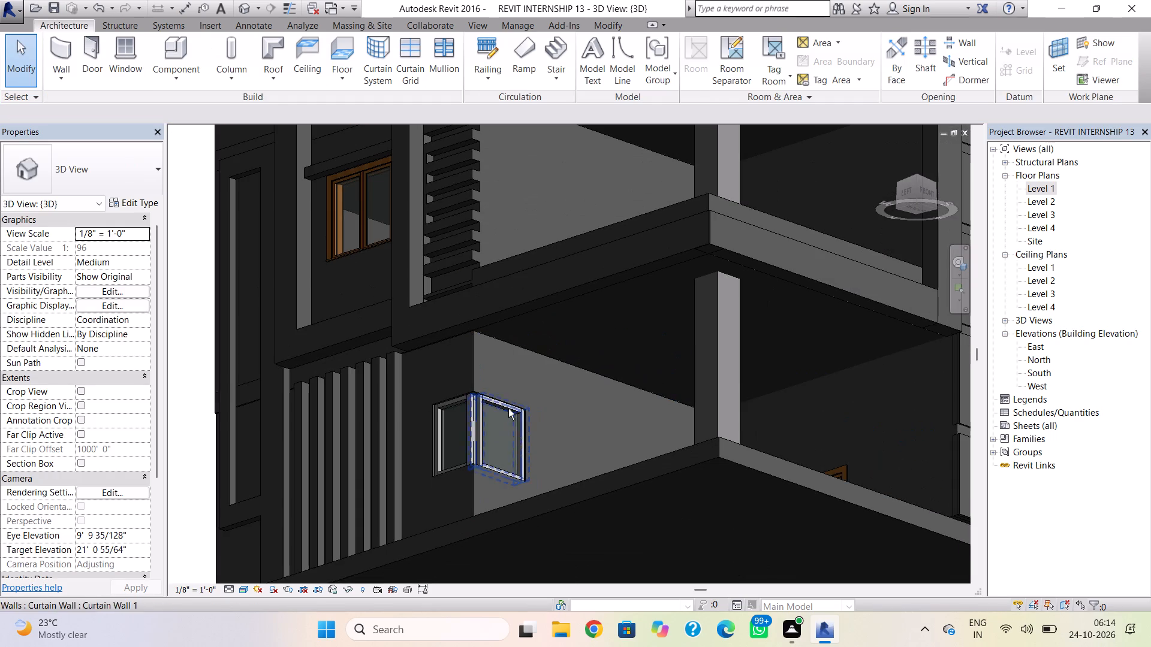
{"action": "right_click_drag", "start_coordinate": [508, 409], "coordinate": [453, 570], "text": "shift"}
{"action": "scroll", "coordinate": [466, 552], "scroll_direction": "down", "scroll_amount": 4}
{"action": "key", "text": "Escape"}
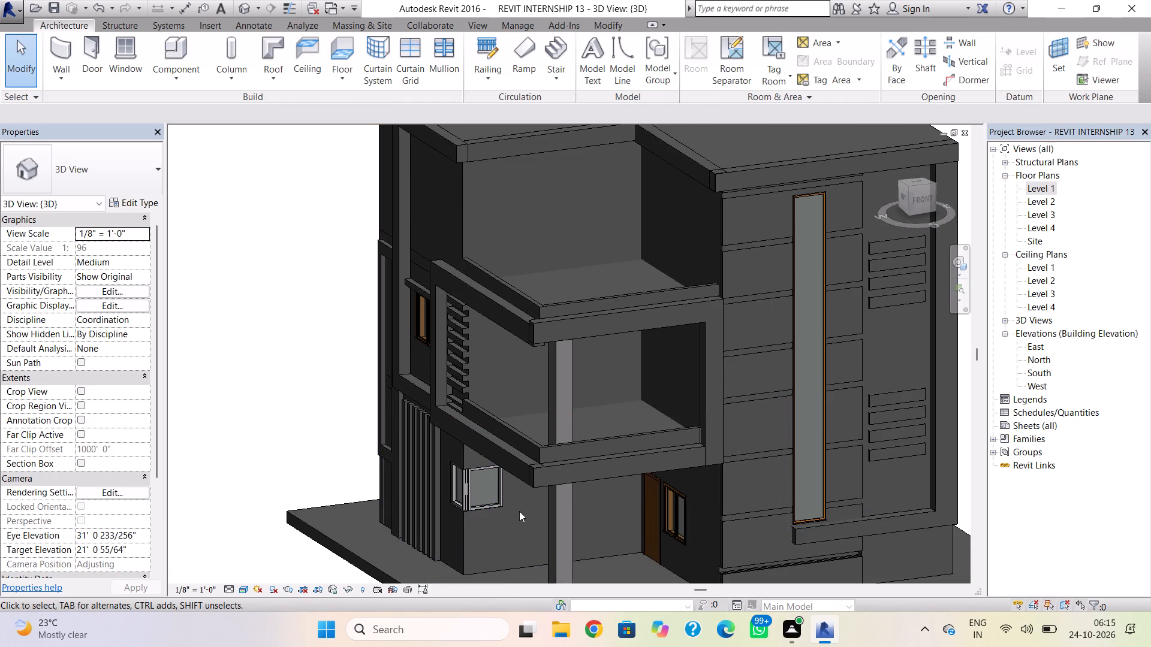
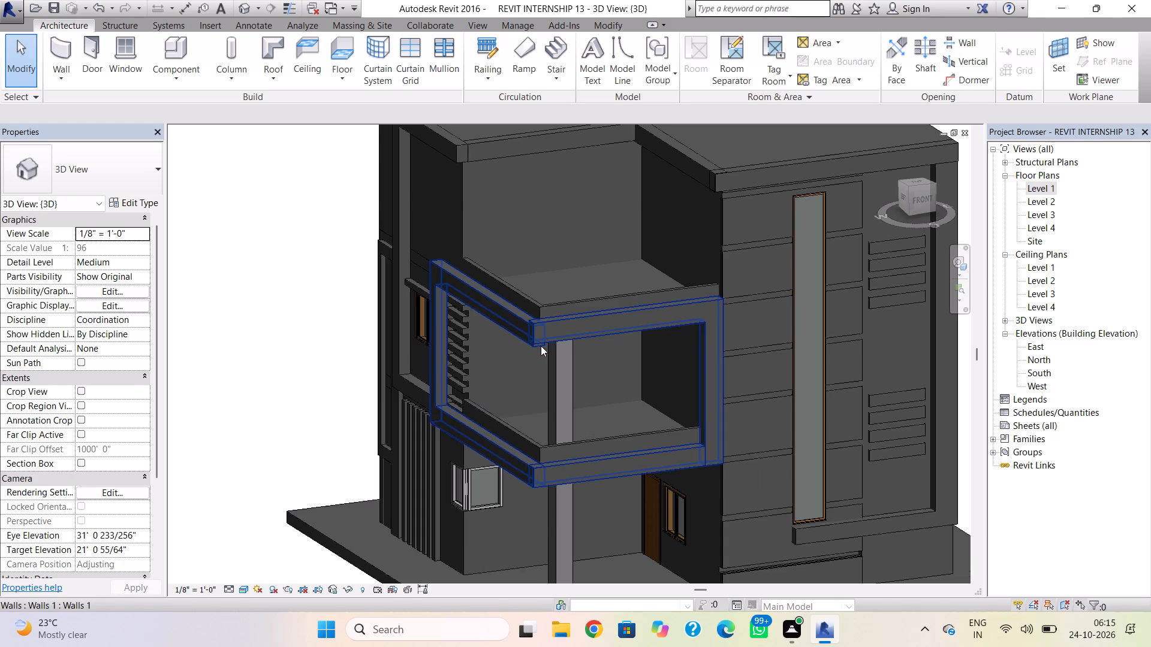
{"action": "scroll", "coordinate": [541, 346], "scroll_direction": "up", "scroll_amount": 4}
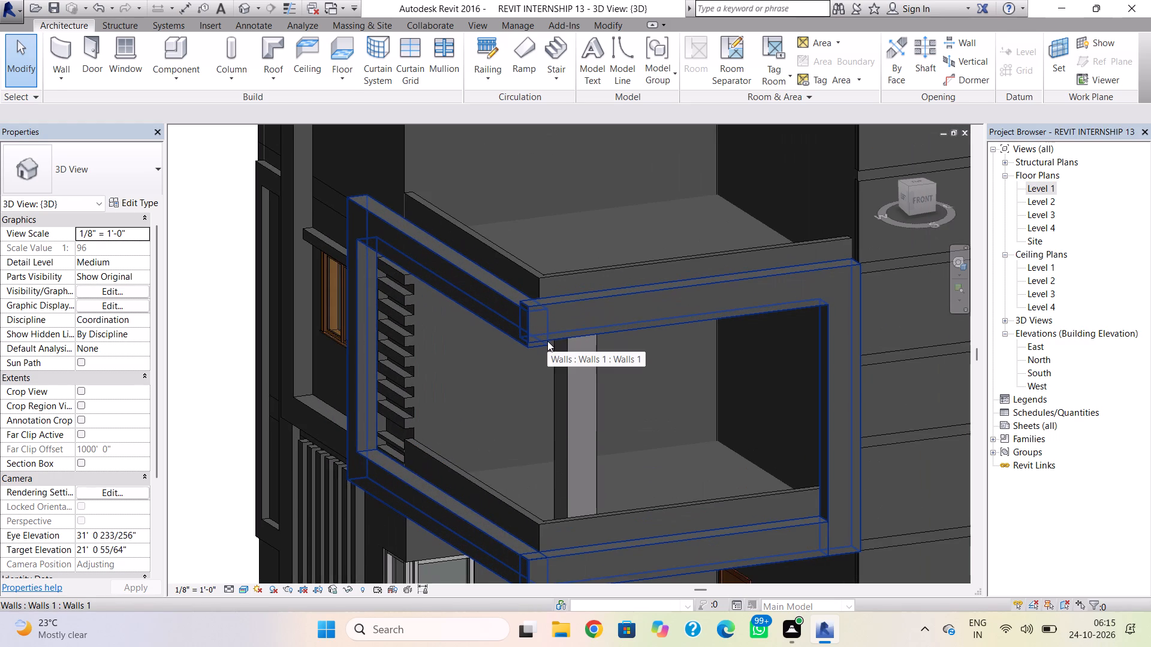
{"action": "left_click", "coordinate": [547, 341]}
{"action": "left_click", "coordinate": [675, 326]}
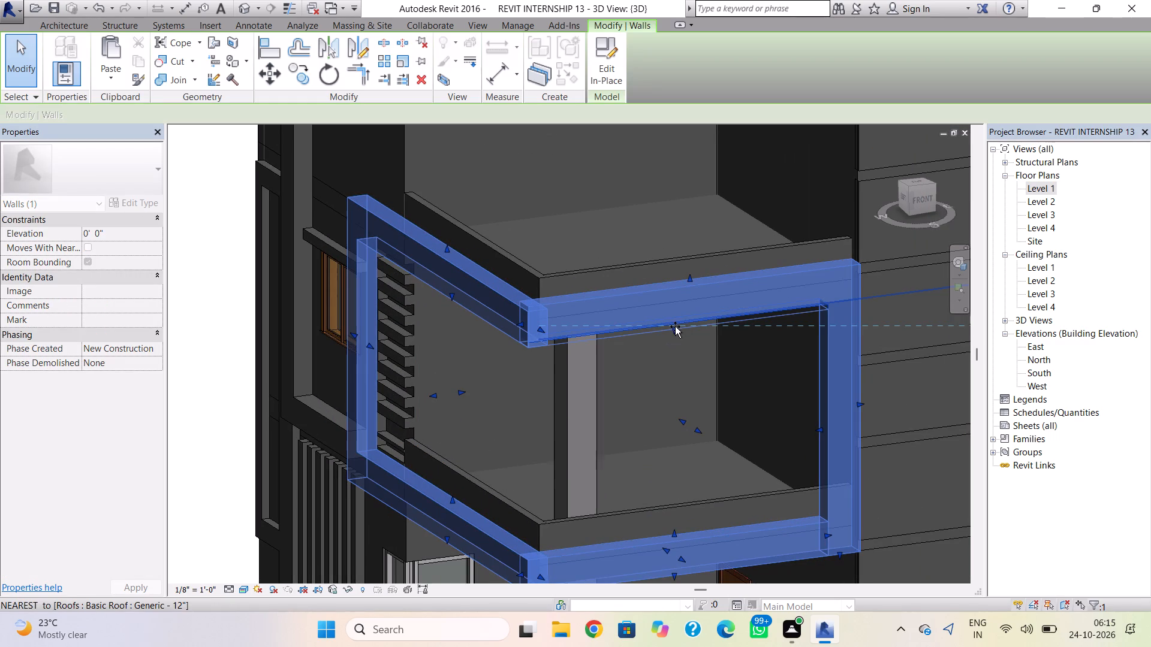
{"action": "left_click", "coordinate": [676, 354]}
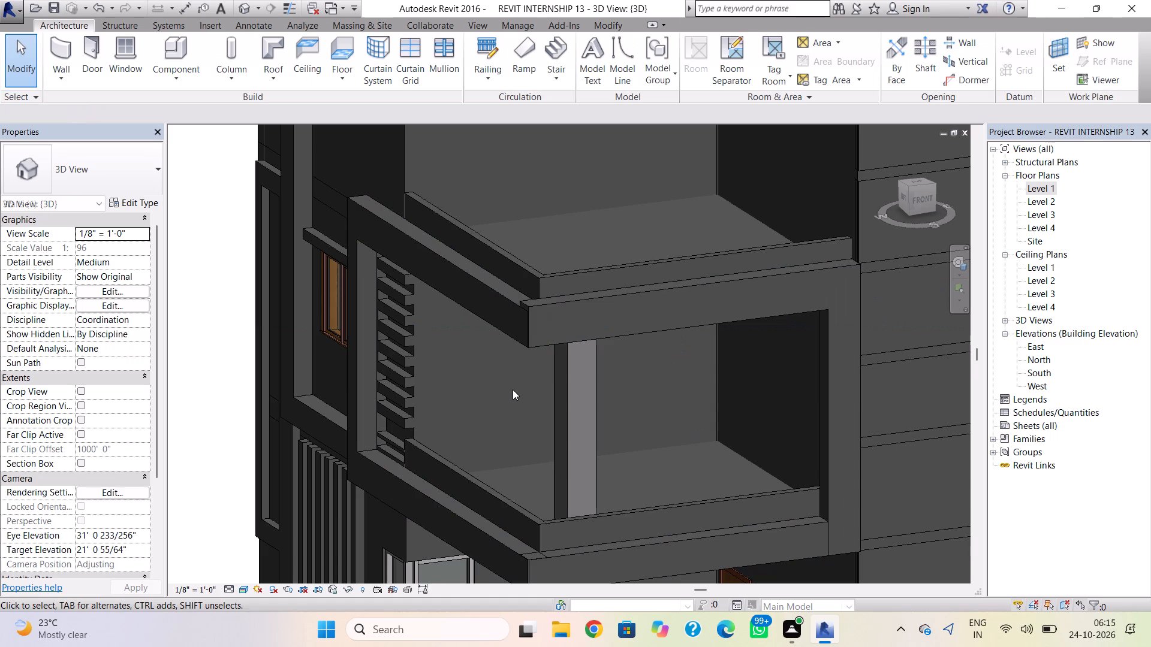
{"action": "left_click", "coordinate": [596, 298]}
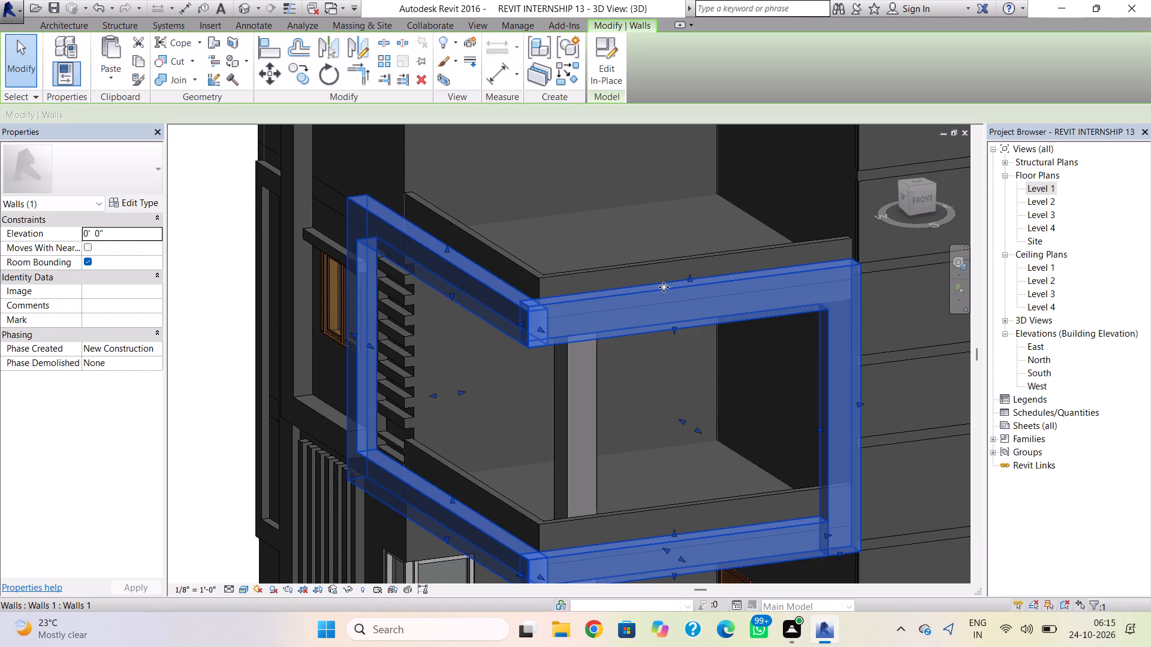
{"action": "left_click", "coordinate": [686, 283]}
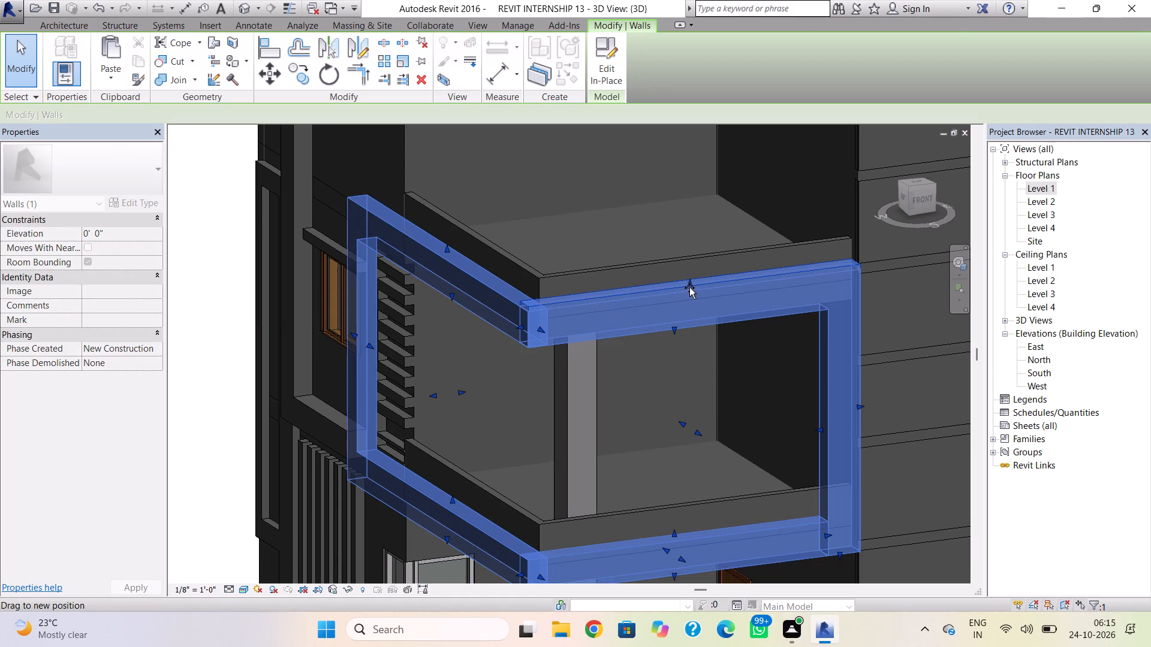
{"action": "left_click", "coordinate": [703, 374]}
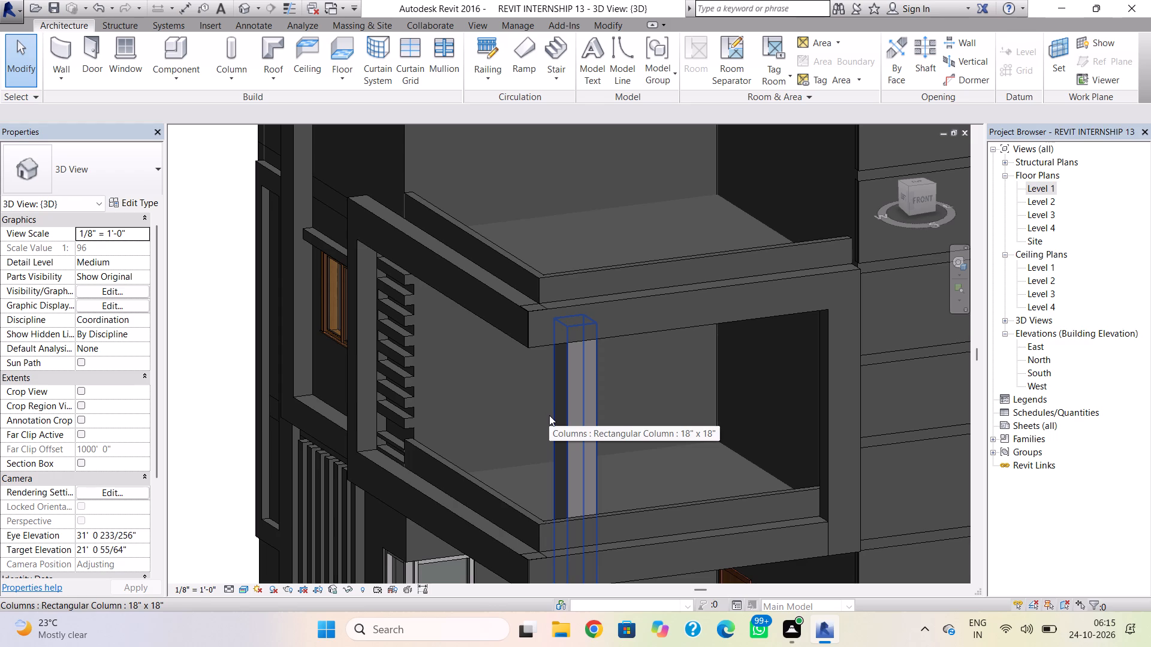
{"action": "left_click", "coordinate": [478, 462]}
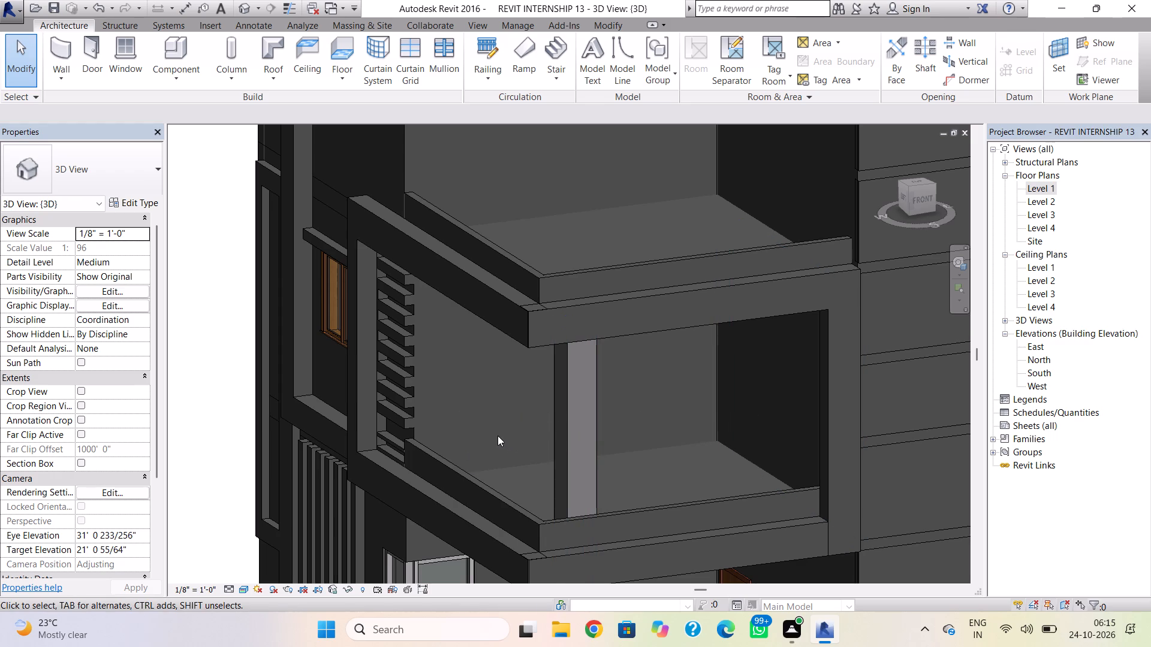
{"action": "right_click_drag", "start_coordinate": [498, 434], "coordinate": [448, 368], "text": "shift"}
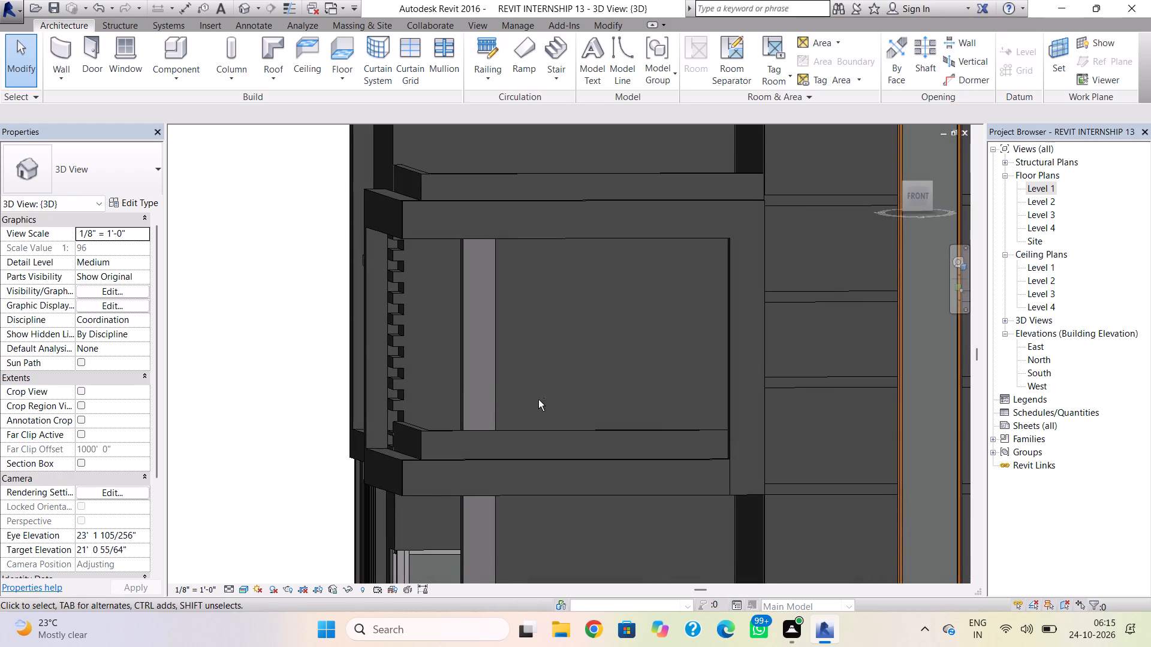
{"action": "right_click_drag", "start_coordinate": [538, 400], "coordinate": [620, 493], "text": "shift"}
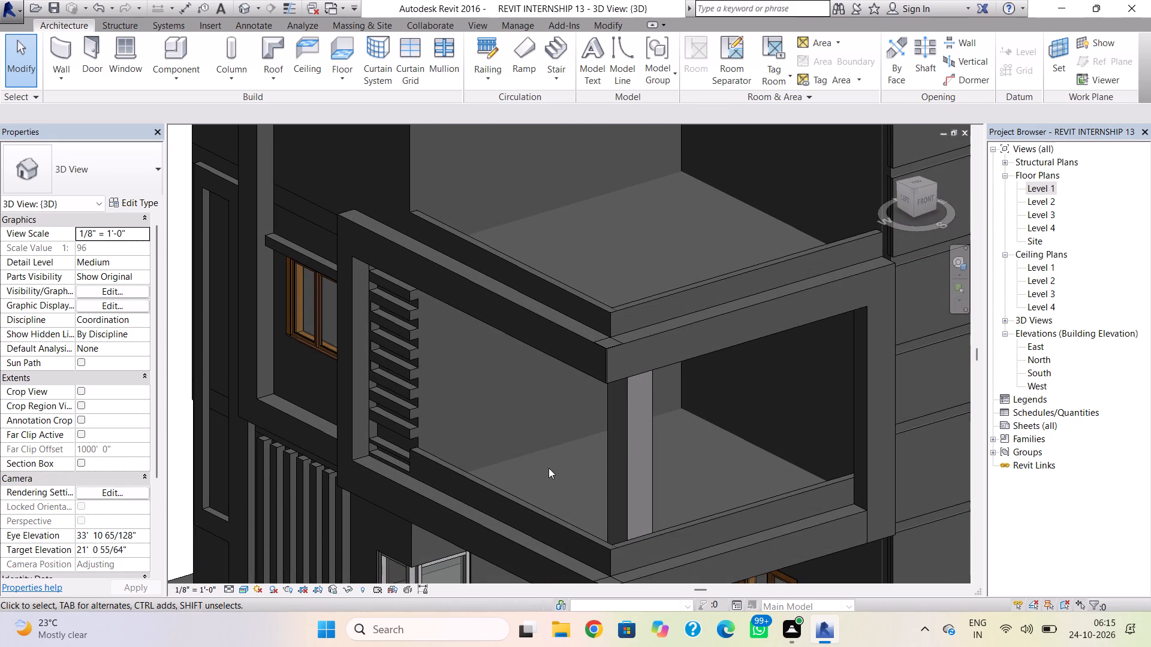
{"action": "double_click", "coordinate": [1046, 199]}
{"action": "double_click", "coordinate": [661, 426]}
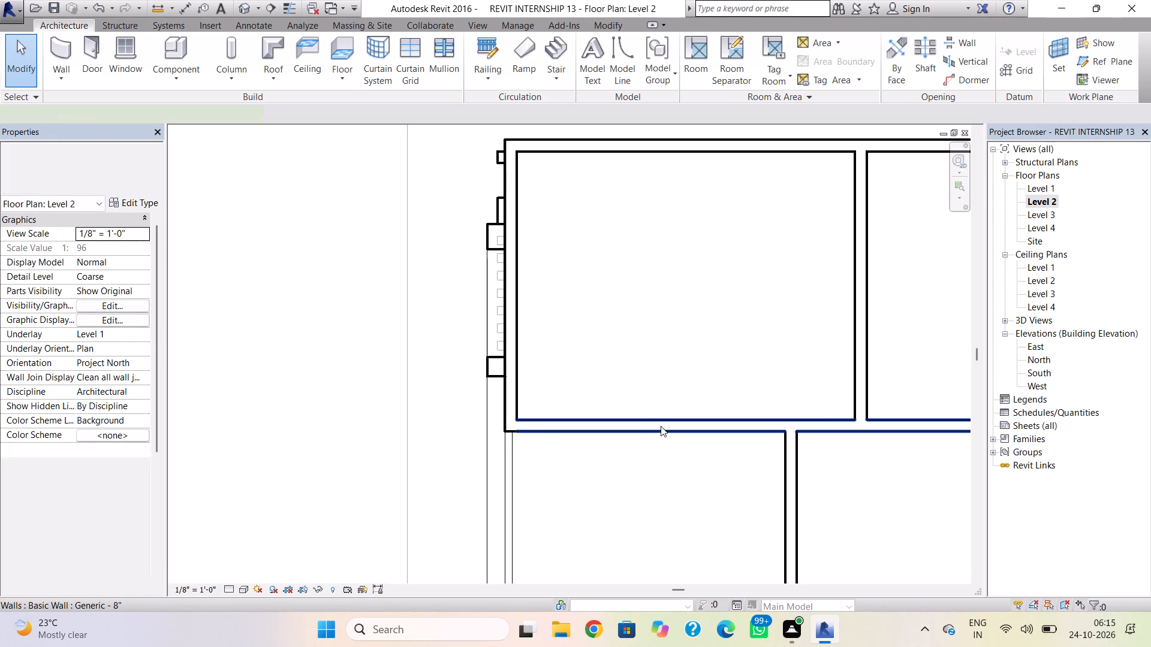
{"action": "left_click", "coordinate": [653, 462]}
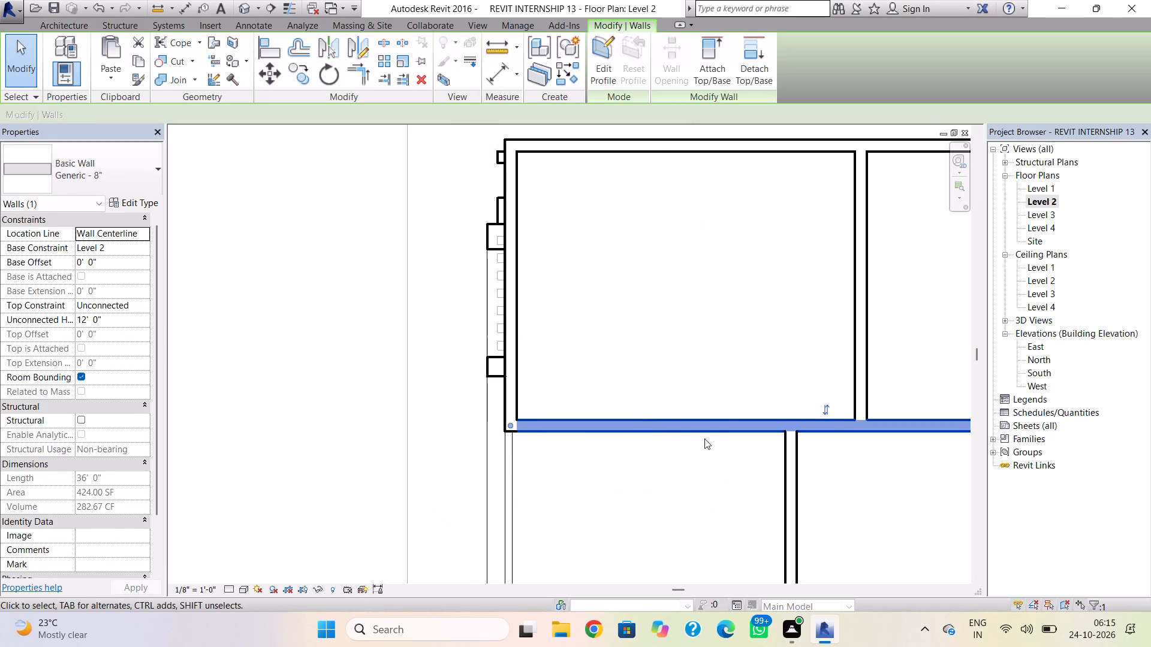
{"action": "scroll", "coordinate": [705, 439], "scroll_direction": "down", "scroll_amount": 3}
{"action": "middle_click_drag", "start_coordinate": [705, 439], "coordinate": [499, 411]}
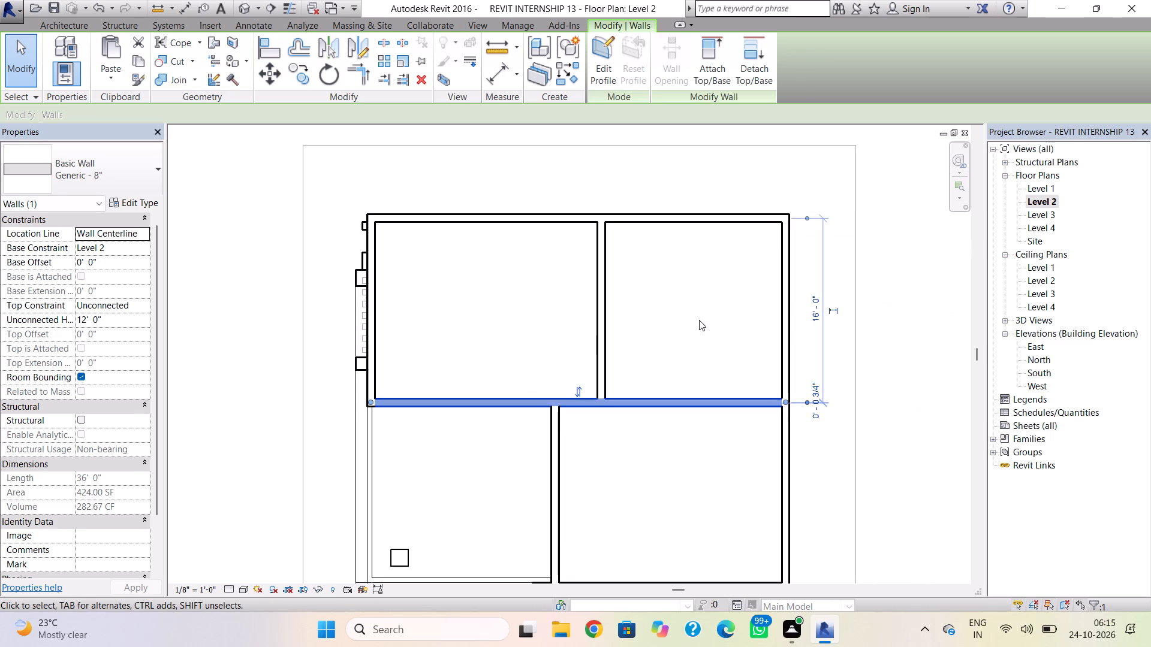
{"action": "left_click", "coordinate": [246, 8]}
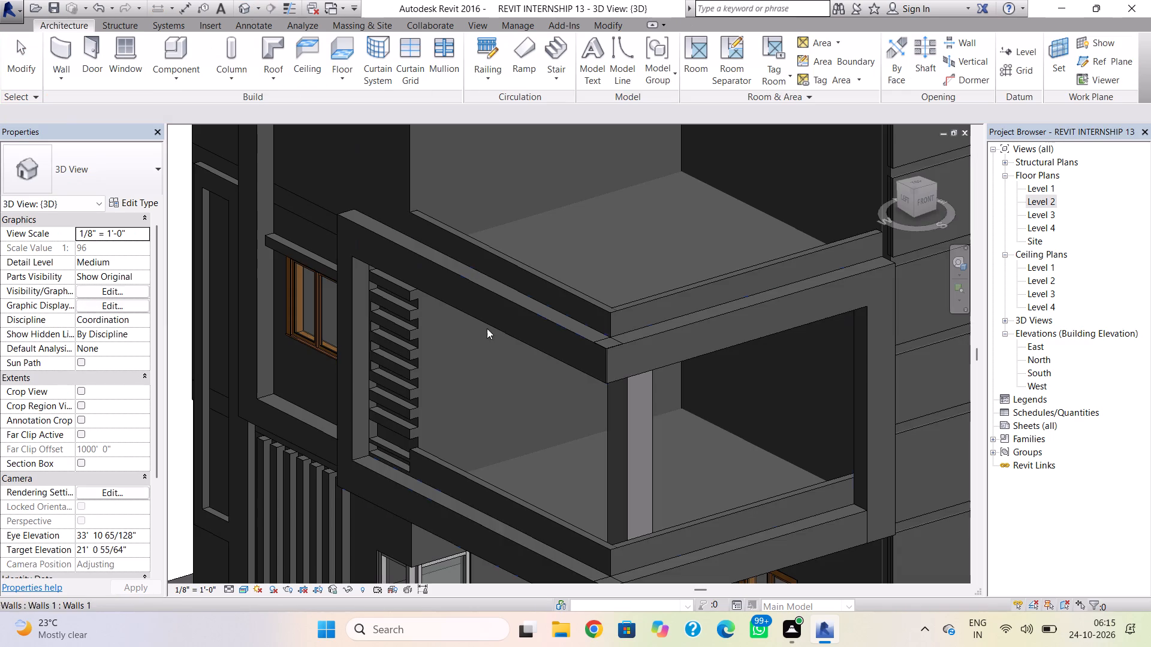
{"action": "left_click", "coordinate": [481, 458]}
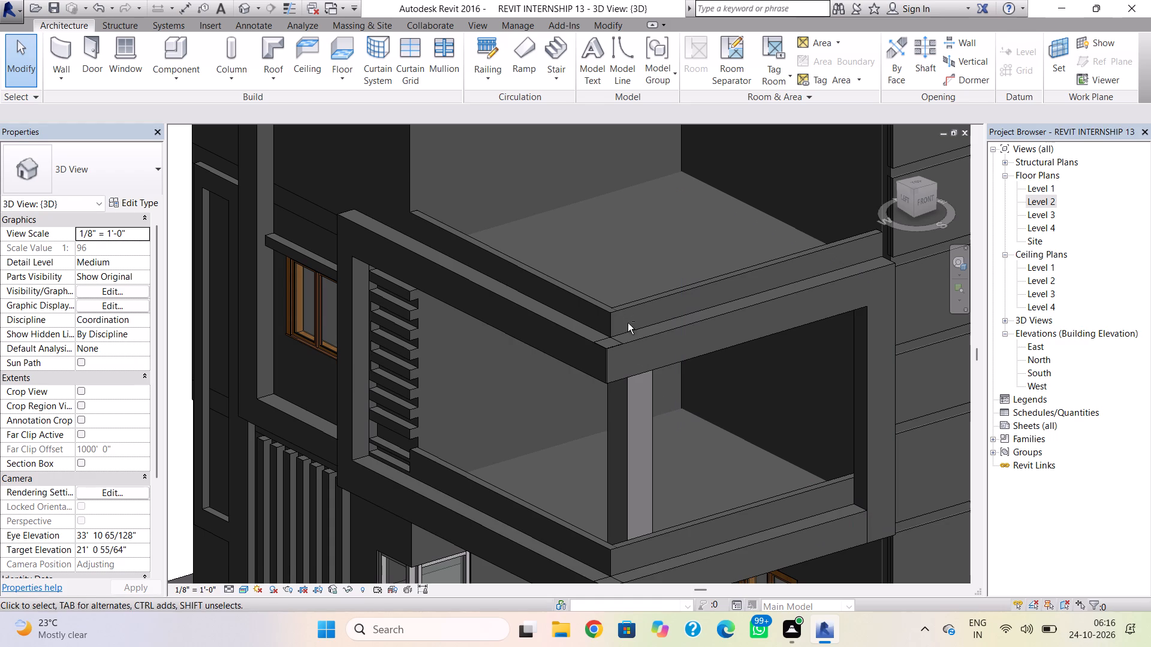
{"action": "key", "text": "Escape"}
Edit the profile of the Level 2 wall behind the front corner balcony, cutting a rectangular opening about 3'-8" wide and 6'-6" high.
{"action": "right_click_drag", "start_coordinate": [734, 424], "coordinate": [697, 336], "text": "shift"}
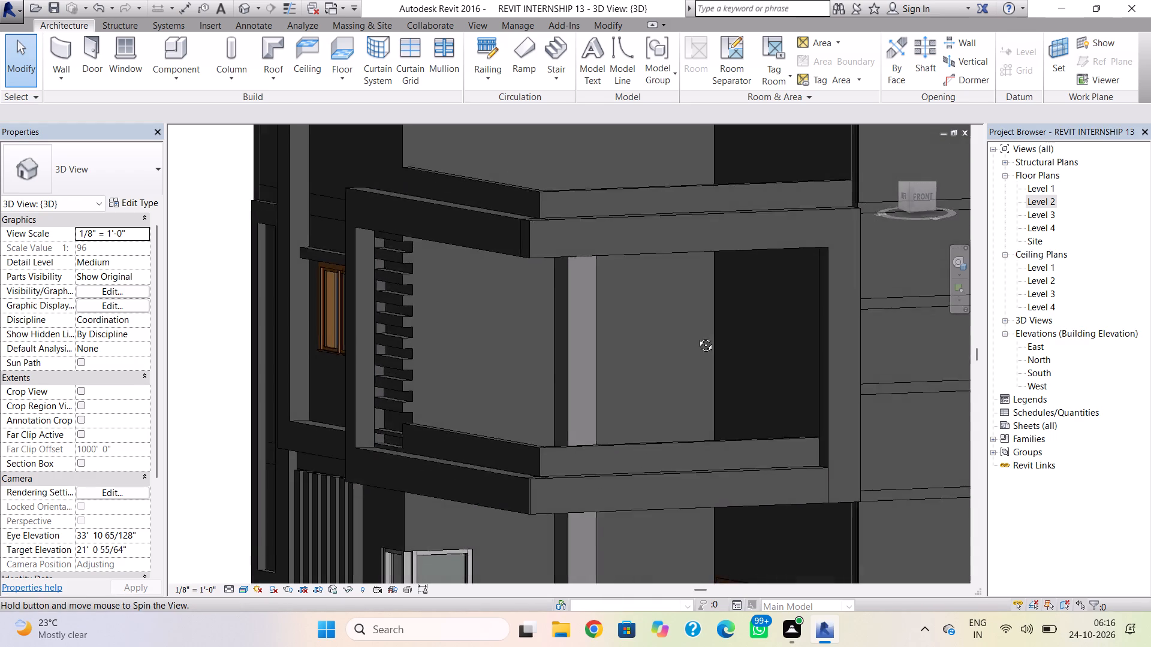
{"action": "right_click_drag", "start_coordinate": [697, 336], "coordinate": [664, 273], "text": "shift"}
{"action": "double_click", "coordinate": [681, 242]}
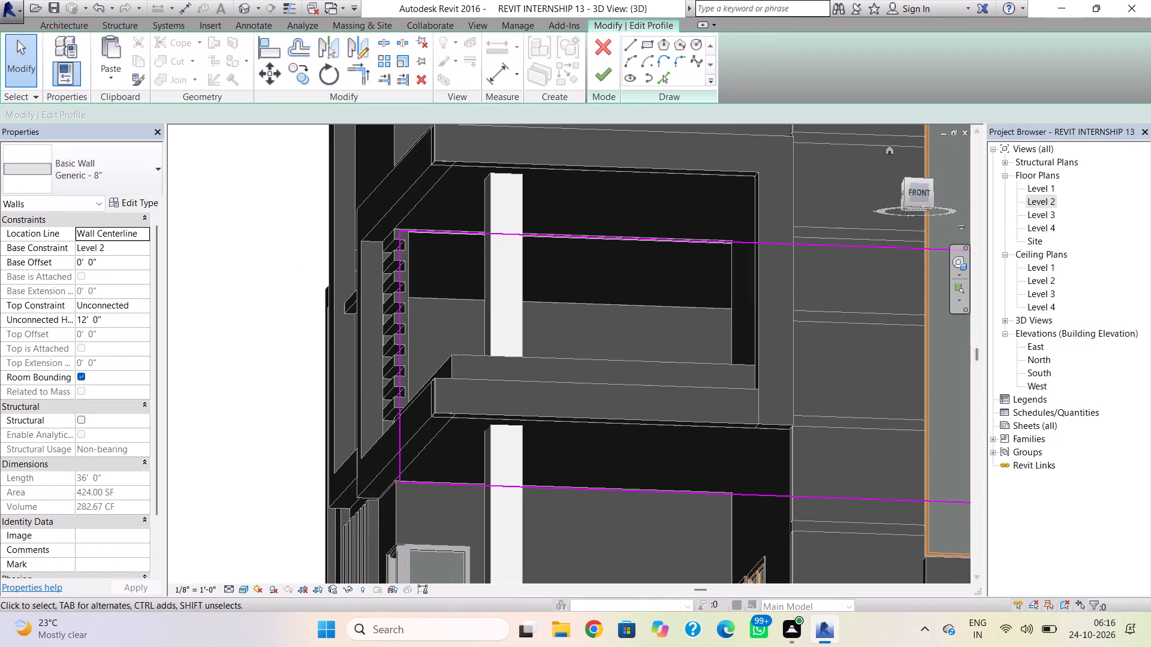
{"action": "left_click", "coordinate": [922, 195]}
{"action": "double_click", "coordinate": [917, 192]}
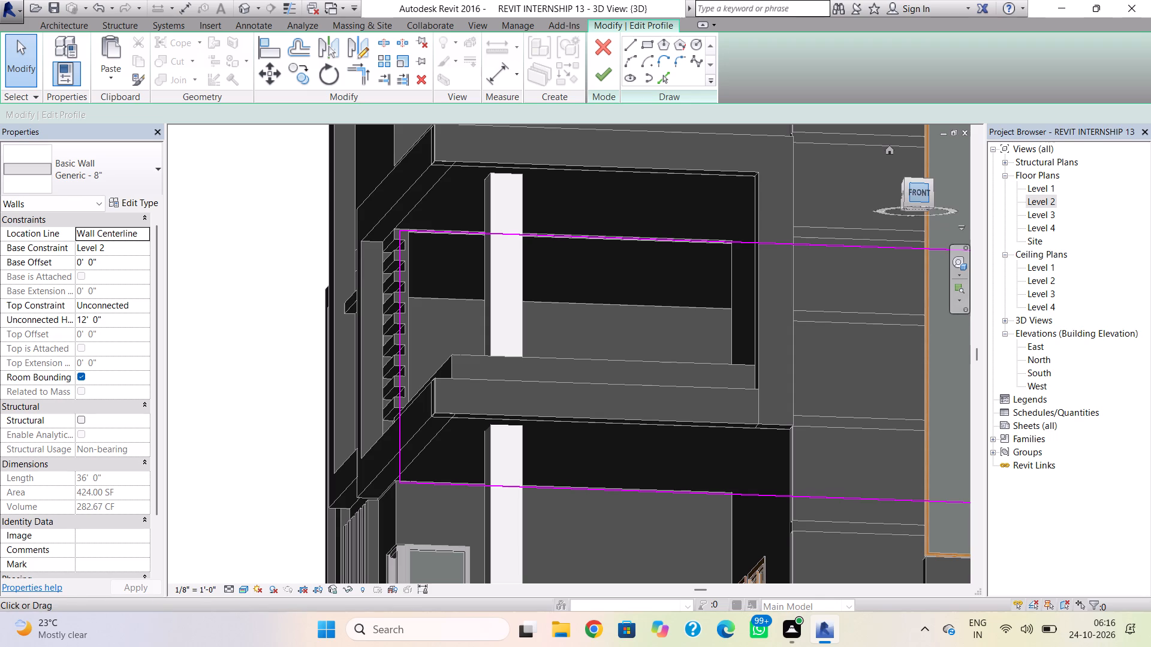
{"action": "right_click_drag", "start_coordinate": [731, 320], "coordinate": [700, 376], "text": "shift"}
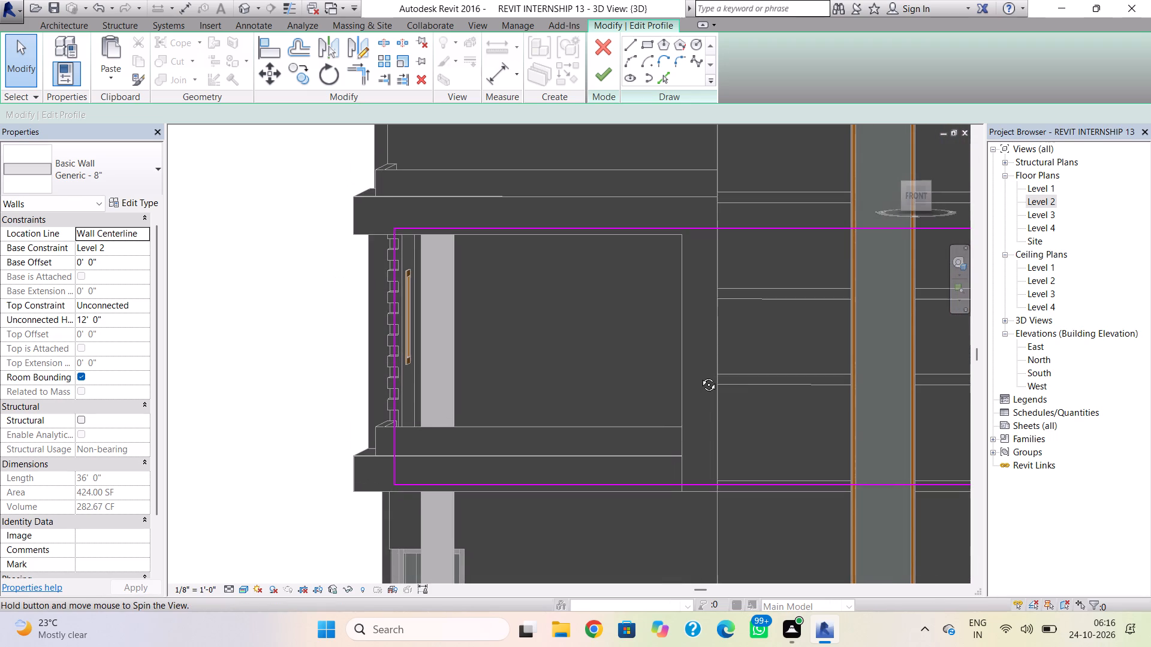
{"action": "right_click_drag", "start_coordinate": [700, 376], "coordinate": [700, 376], "text": "shift"}
{"action": "scroll", "coordinate": [617, 368], "scroll_direction": "up", "scroll_amount": 1}
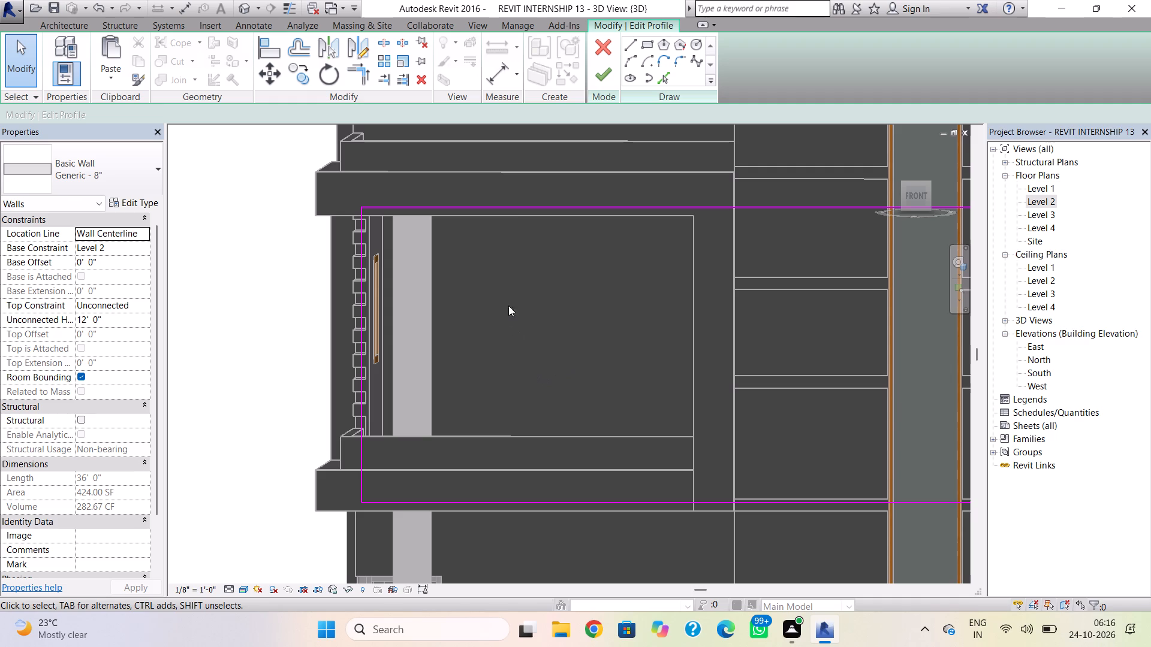
{"action": "left_click", "coordinate": [644, 48]}
{"action": "left_click_drag", "start_coordinate": [538, 268], "coordinate": [544, 285]}
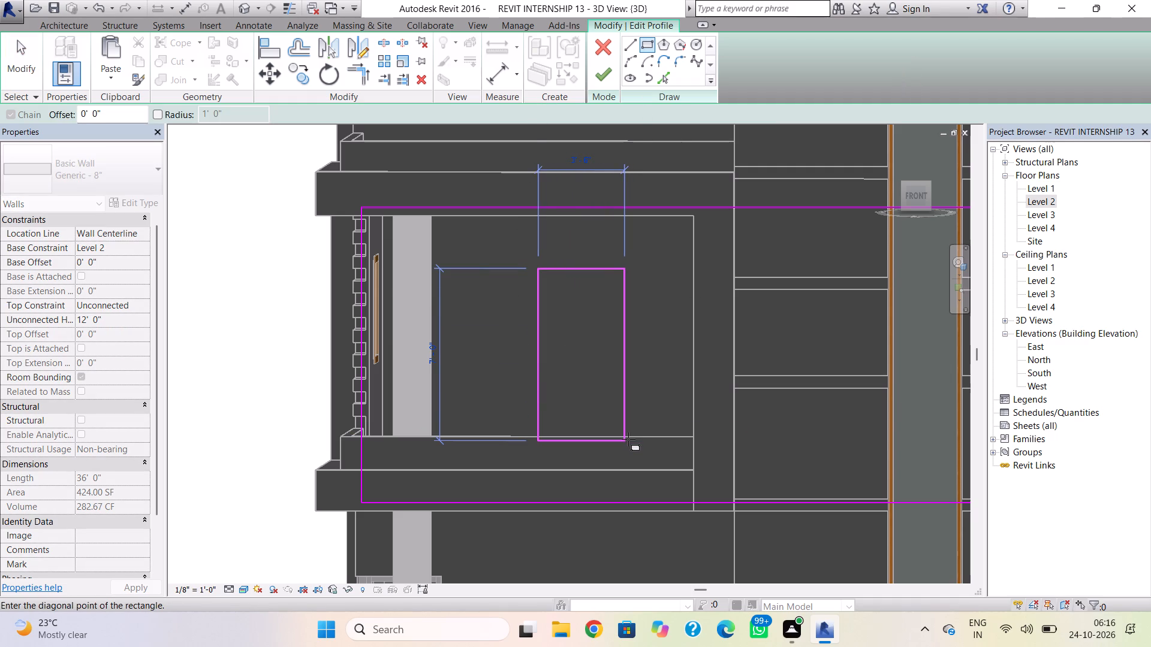
{"action": "right_click_drag", "start_coordinate": [628, 434], "coordinate": [638, 471], "text": "shift"}
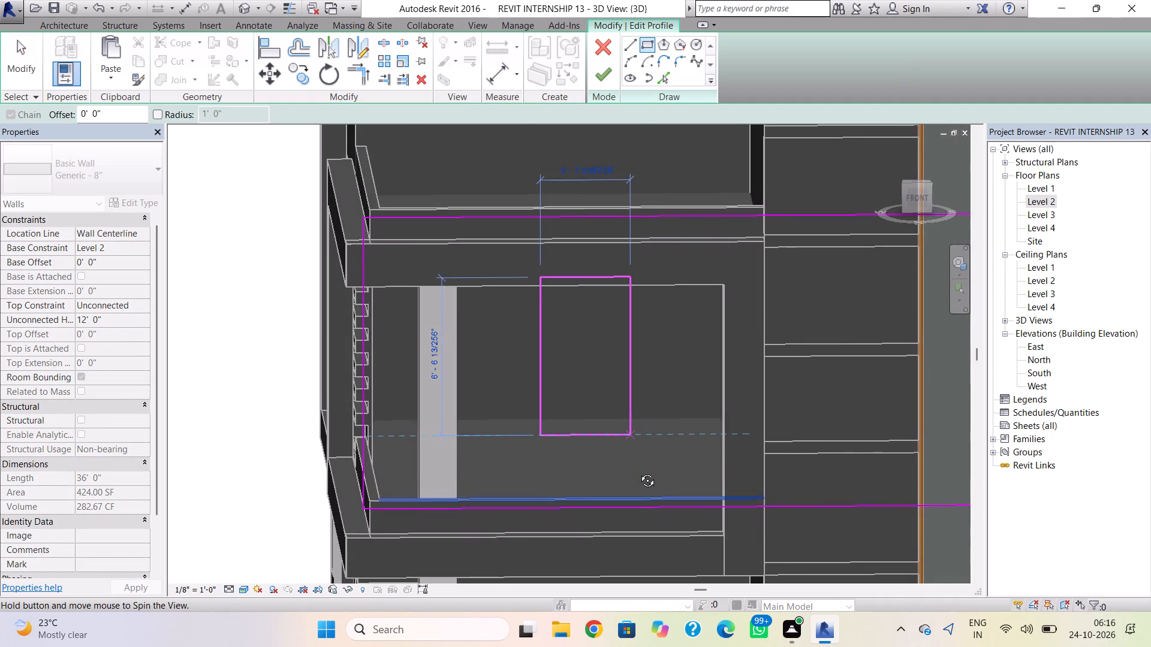
{"action": "right_click_drag", "start_coordinate": [638, 471], "coordinate": [635, 458], "text": "shift"}
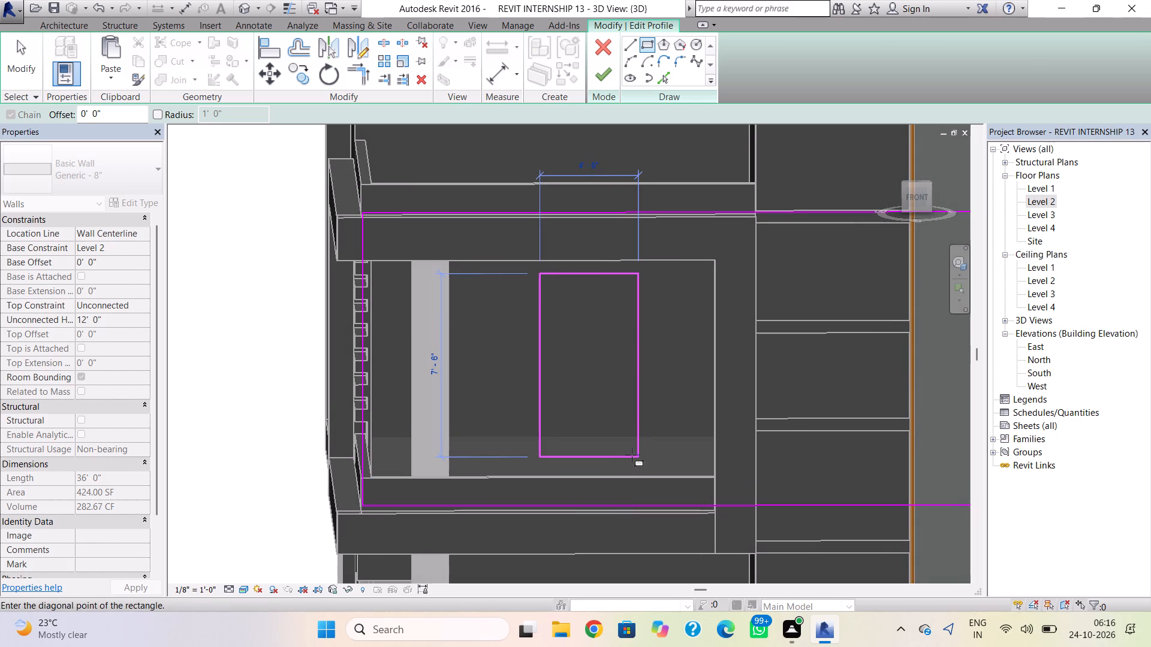
{"action": "left_click", "coordinate": [631, 434]}
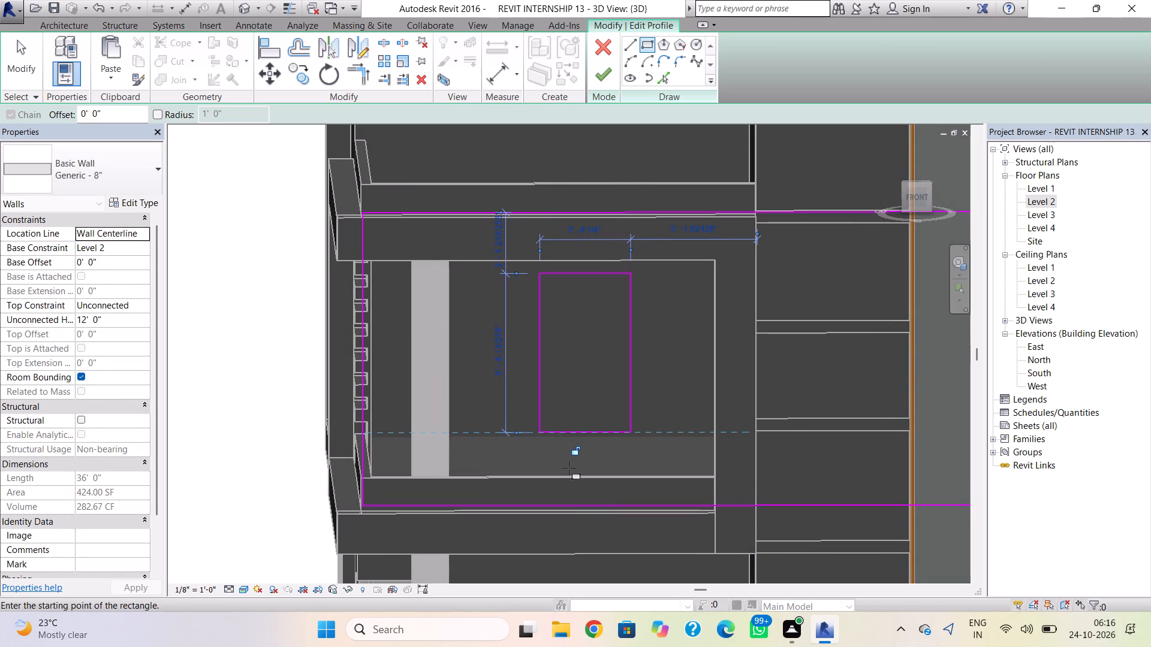
{"action": "key", "text": "Escape"}
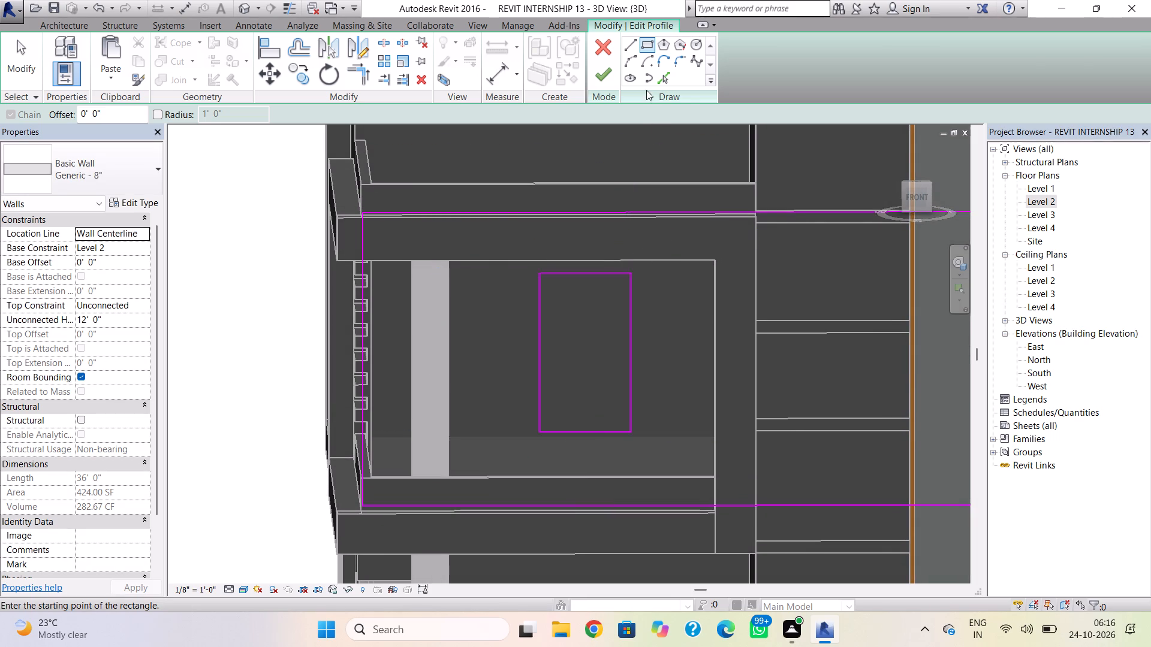
{"action": "left_click", "coordinate": [613, 81]}
{"action": "key", "text": "Escape"}
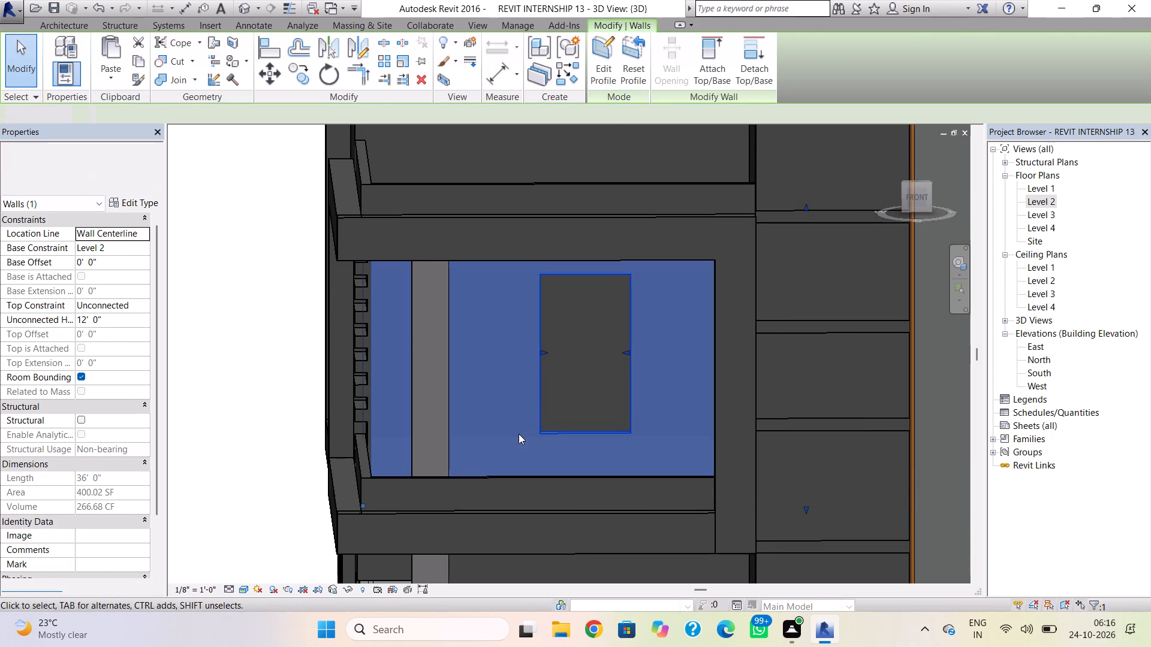
Reopen the wall's profile and lower the opening's bottom edge to just above the wall's base line.
{"action": "right_click_drag", "start_coordinate": [526, 439], "coordinate": [643, 464], "text": "shift"}
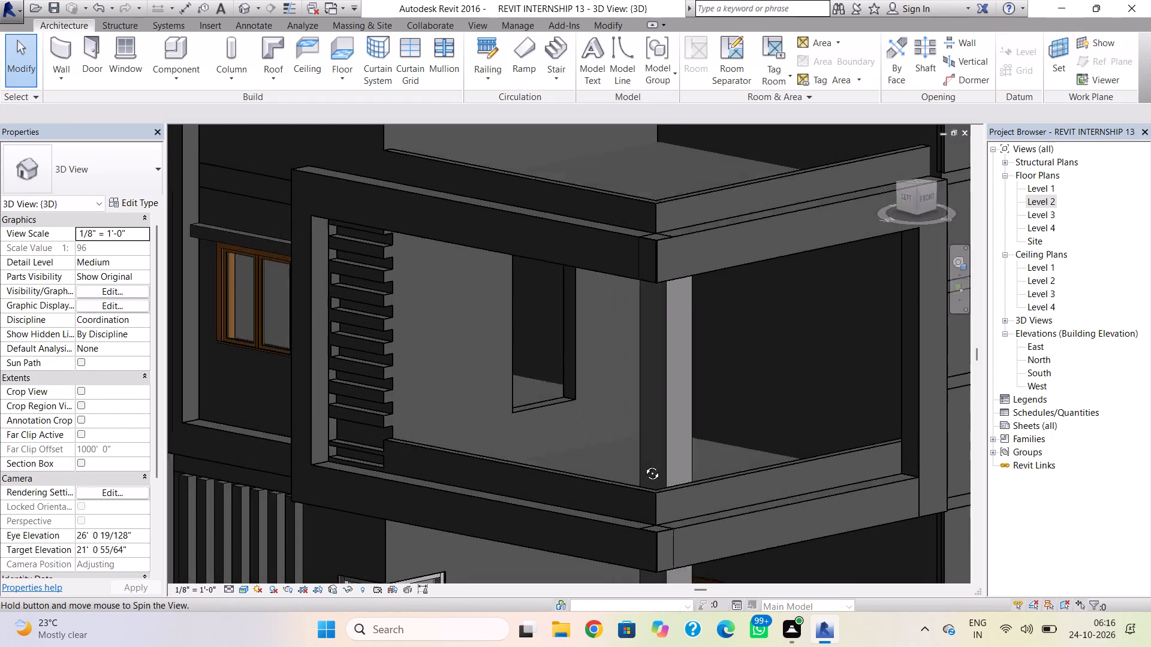
{"action": "right_click_drag", "start_coordinate": [643, 464], "coordinate": [540, 435], "text": "shift"}
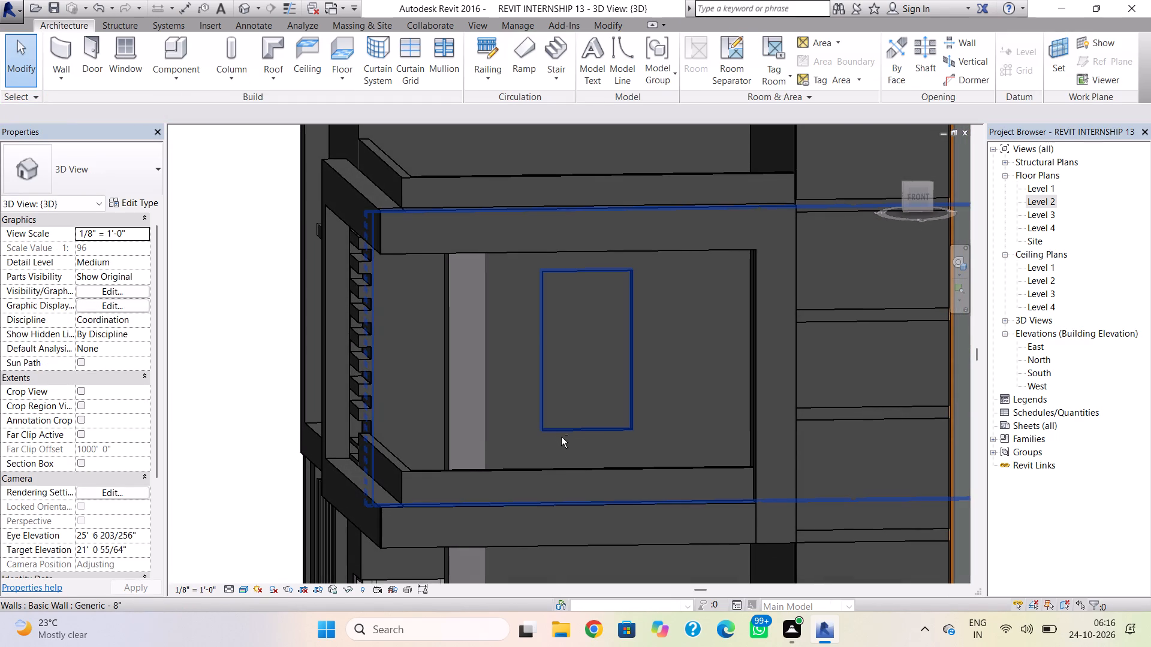
{"action": "left_click", "coordinate": [570, 433]}
{"action": "double_click", "coordinate": [595, 433]}
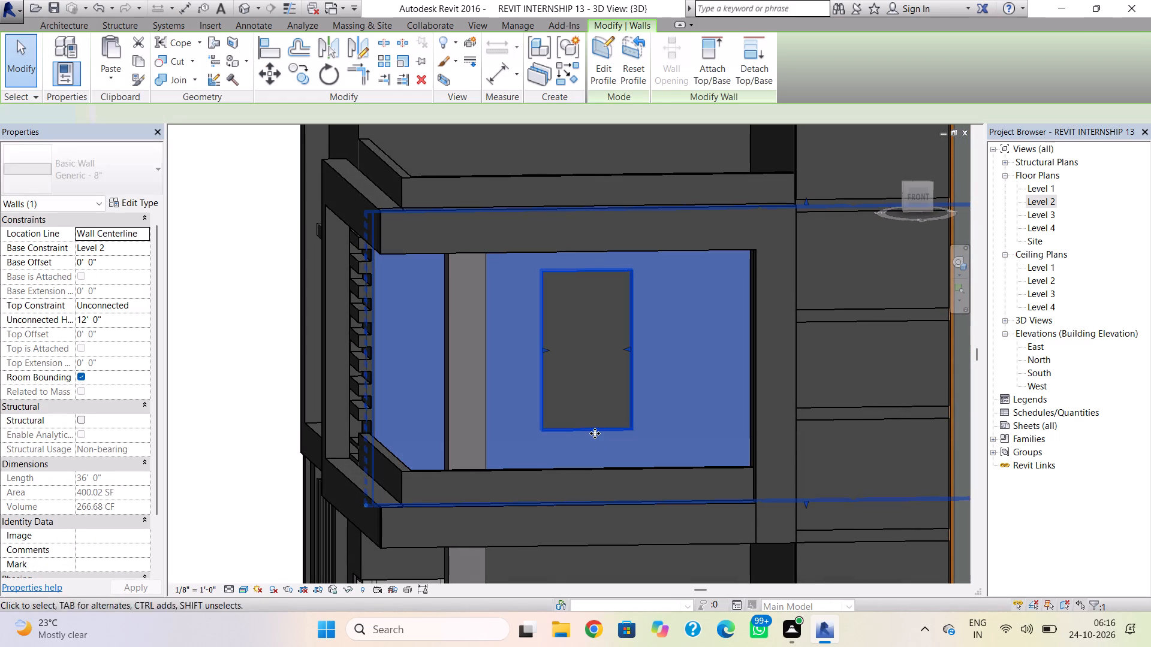
{"action": "left_click", "coordinate": [595, 431]}
{"action": "key", "text": "Down"}
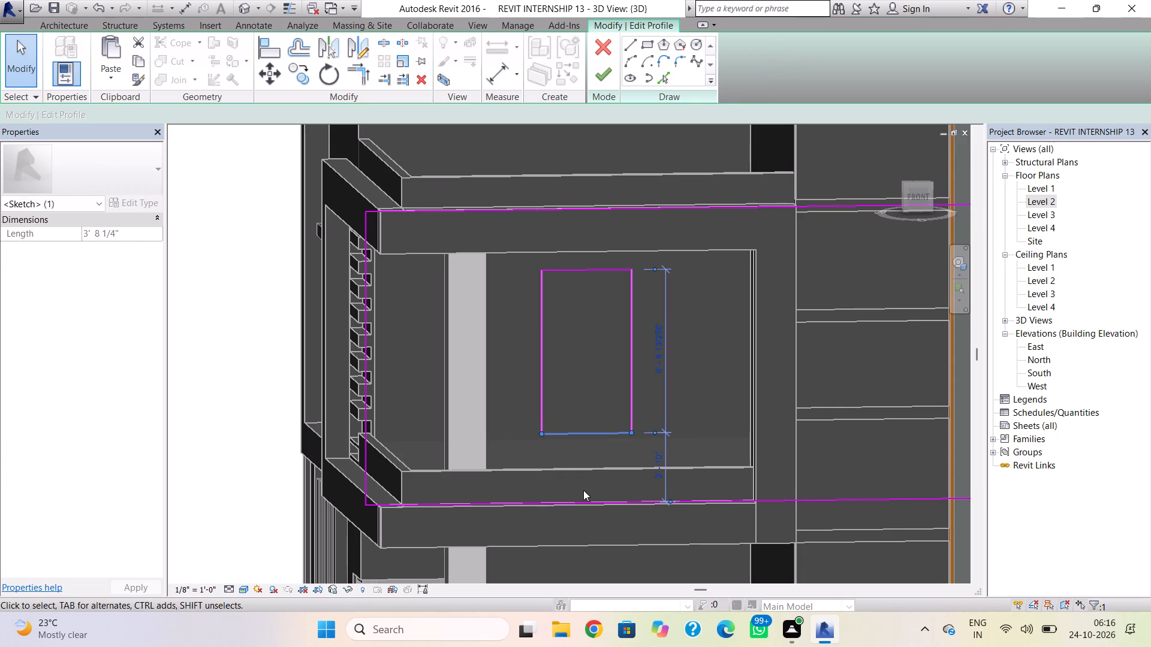
{"action": "key", "text": "Down"}
{"action": "key", "text": "Down"}
{"action": "key", "text": "Down"}
{"action": "key", "text": "Down"}
{"action": "key", "text": "Down"}
{"action": "key", "text": "Down"}
{"action": "key", "text": "Down"}
{"action": "key", "text": "Down"}
{"action": "key", "text": "Down"}
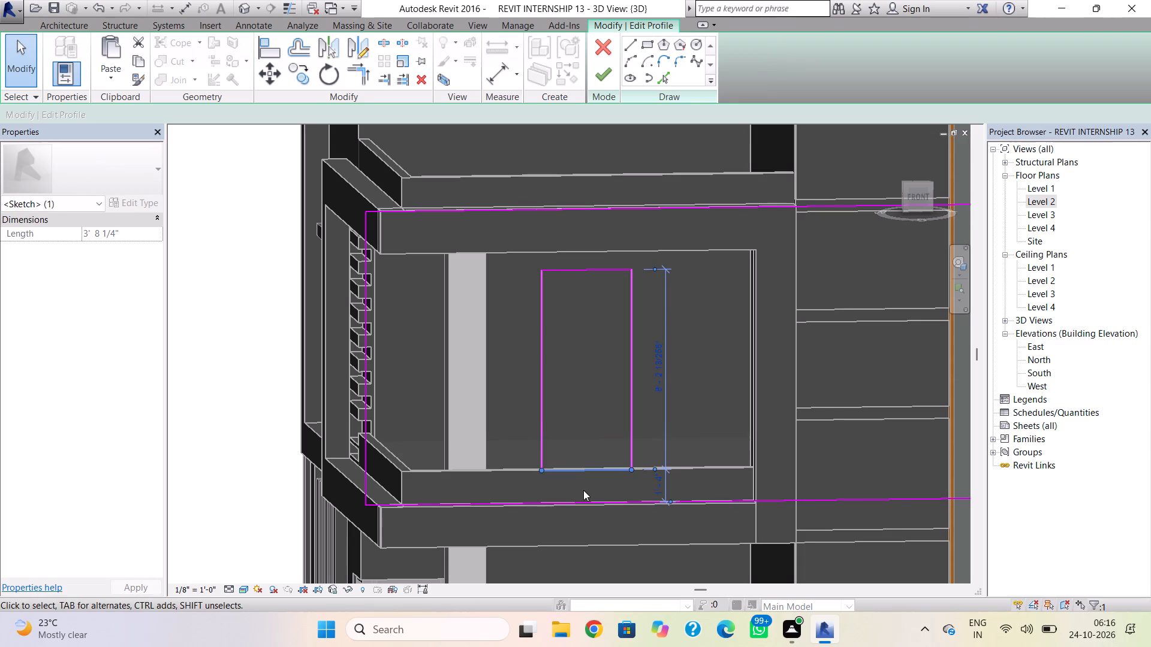
{"action": "key", "text": "Down"}
{"action": "key", "text": "Down"}
{"action": "key", "text": "Down"}
{"action": "key", "text": "Down"}
{"action": "key", "text": "Down"}
{"action": "key", "text": "Down"}
{"action": "key", "text": "Down"}
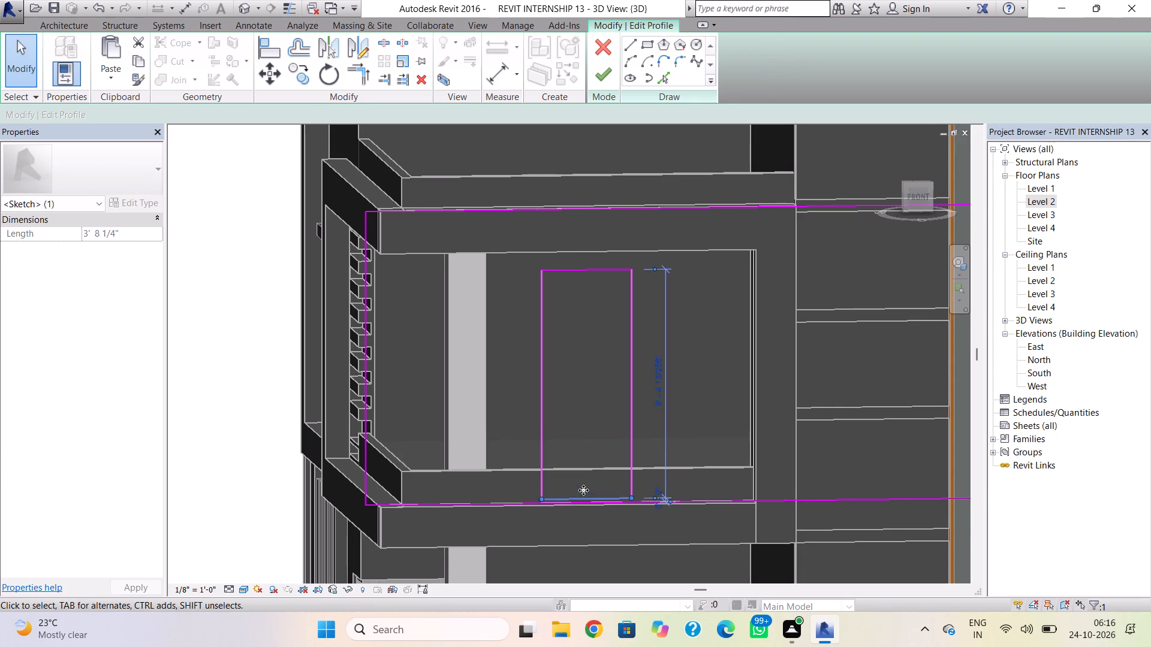
{"action": "key", "text": "Down"}
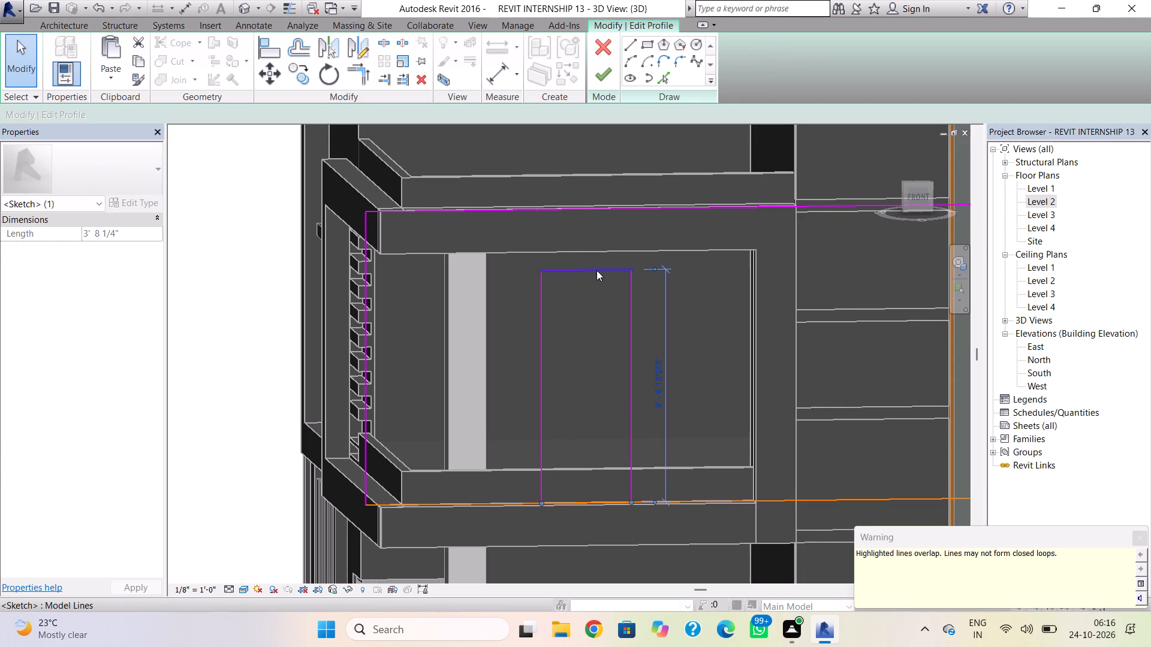
{"action": "key", "text": "Up"}
{"action": "key", "text": "Up"}
Lower the opening's top edge in the profile sketch, giving a height of about 8'-6".
{"action": "left_click", "coordinate": [596, 270]}
{"action": "key", "text": "Down"}
{"action": "key", "text": "Down"}
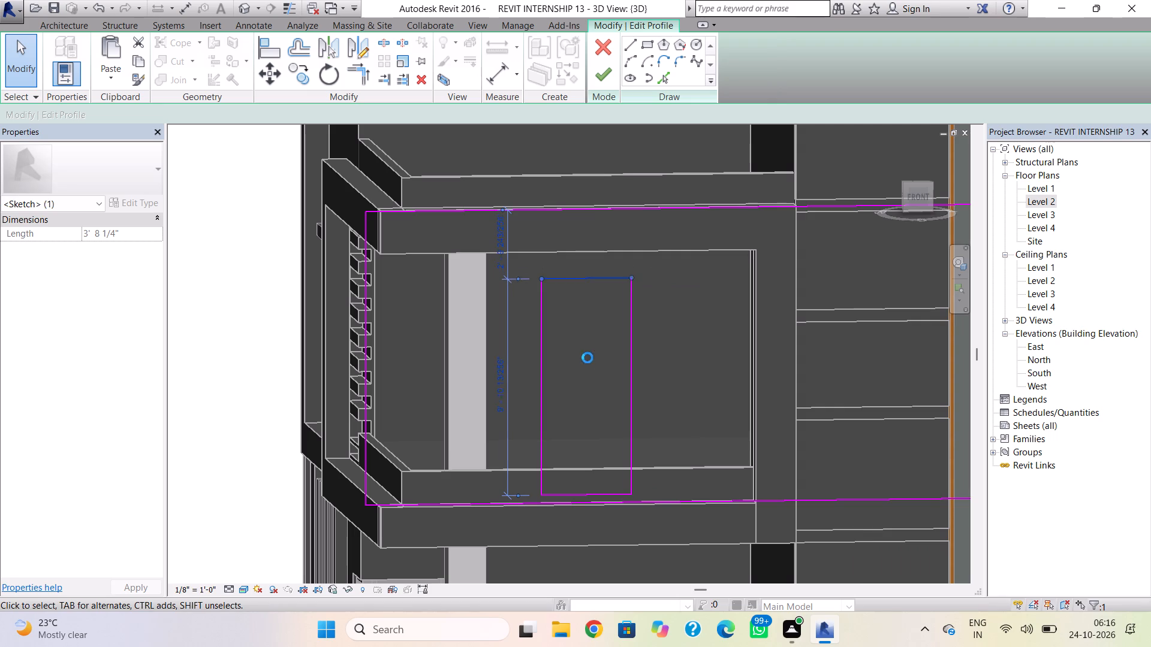
{"action": "key", "text": "Down"}
{"action": "key", "text": "Down"}
Widen the opening slightly by moving its right edge outward in the profile sketch.
{"action": "left_click", "coordinate": [626, 391]}
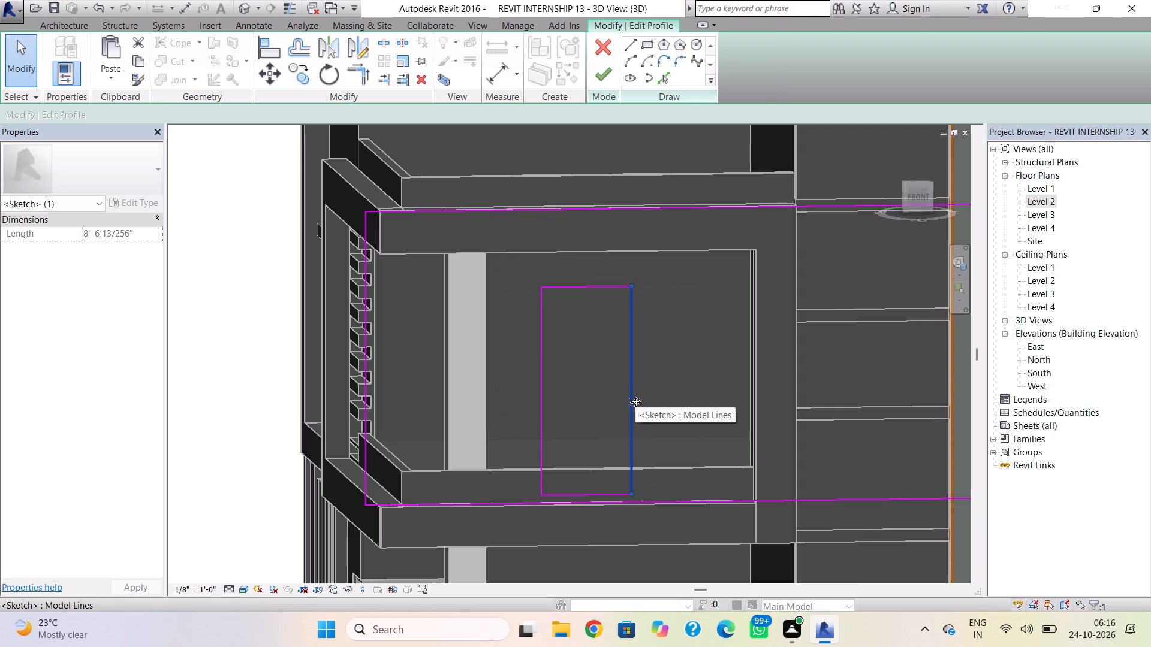
{"action": "key", "text": "Right"}
{"action": "key", "text": "Right"}
{"action": "key", "text": "Right"}
Delete the opening's bottom edge in the profile sketch and extend both of its sides, about 8'-10" long, down to the wall's base line.
{"action": "left_click", "coordinate": [595, 491]}
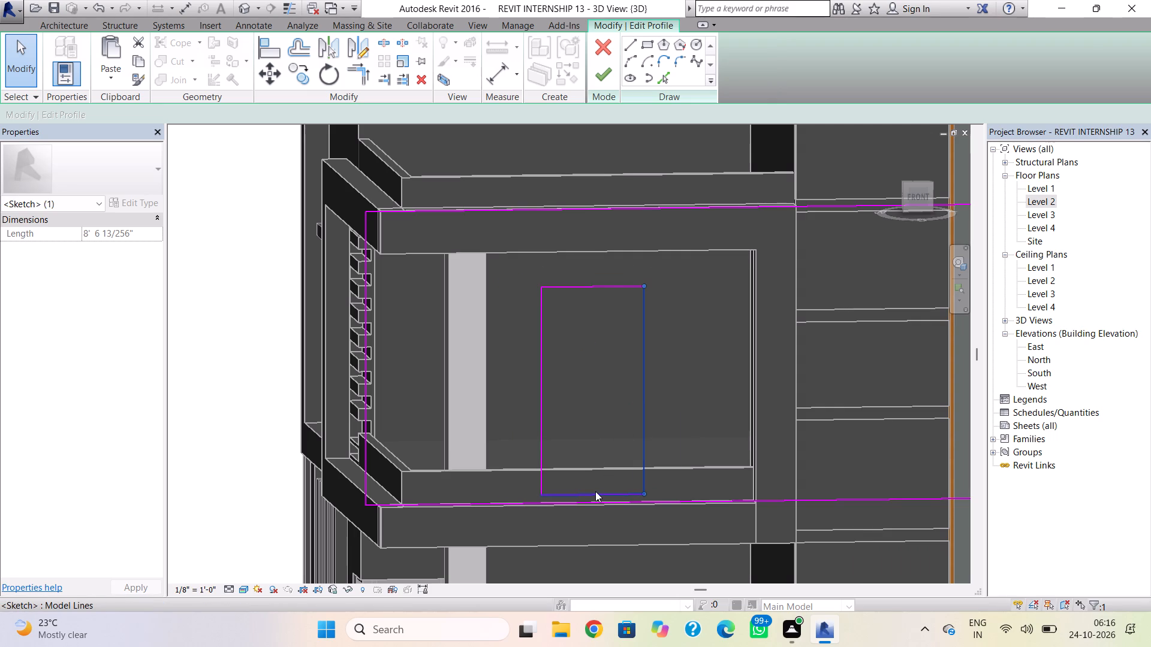
{"action": "key", "text": "Delete"}
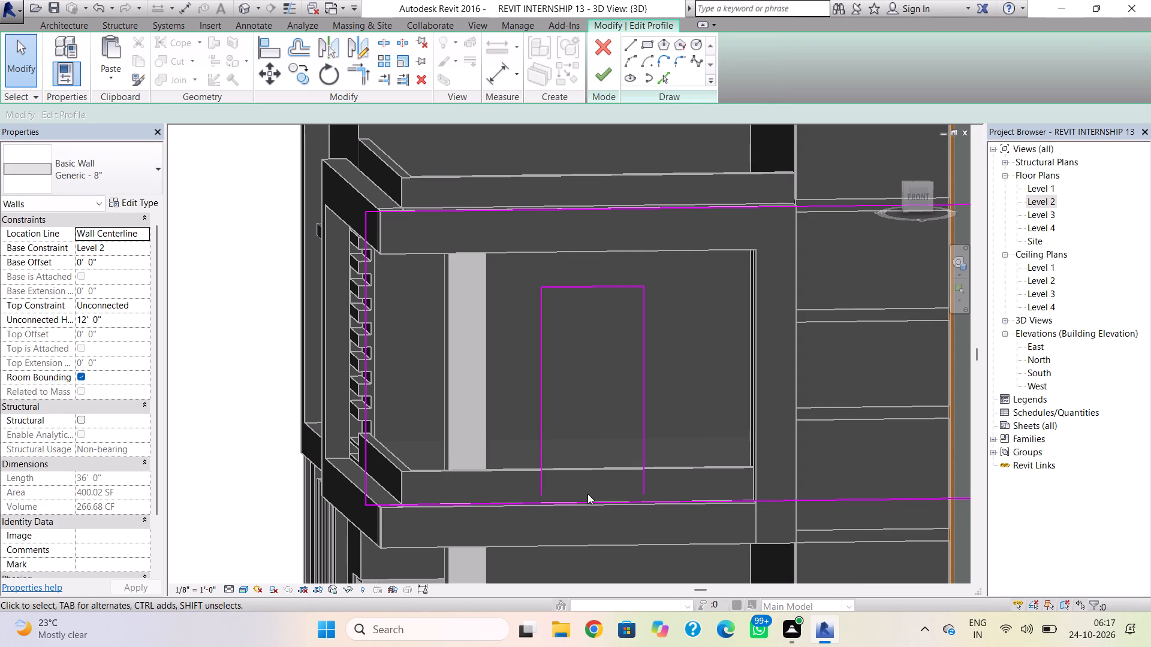
{"action": "left_click", "coordinate": [541, 489]}
{"action": "scroll", "coordinate": [544, 495], "scroll_direction": "up", "scroll_amount": 6}
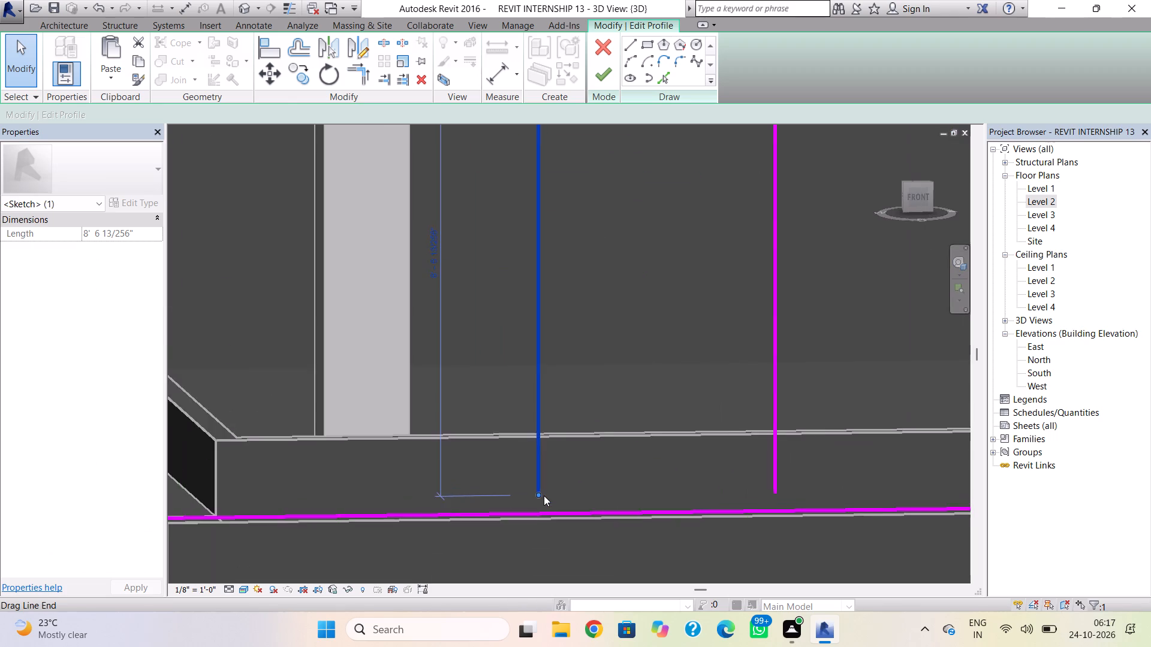
{"action": "scroll", "coordinate": [544, 495], "scroll_direction": "up", "scroll_amount": 2}
{"action": "left_click_drag", "start_coordinate": [539, 495], "coordinate": [537, 513]}
{"action": "left_click", "coordinate": [849, 493]}
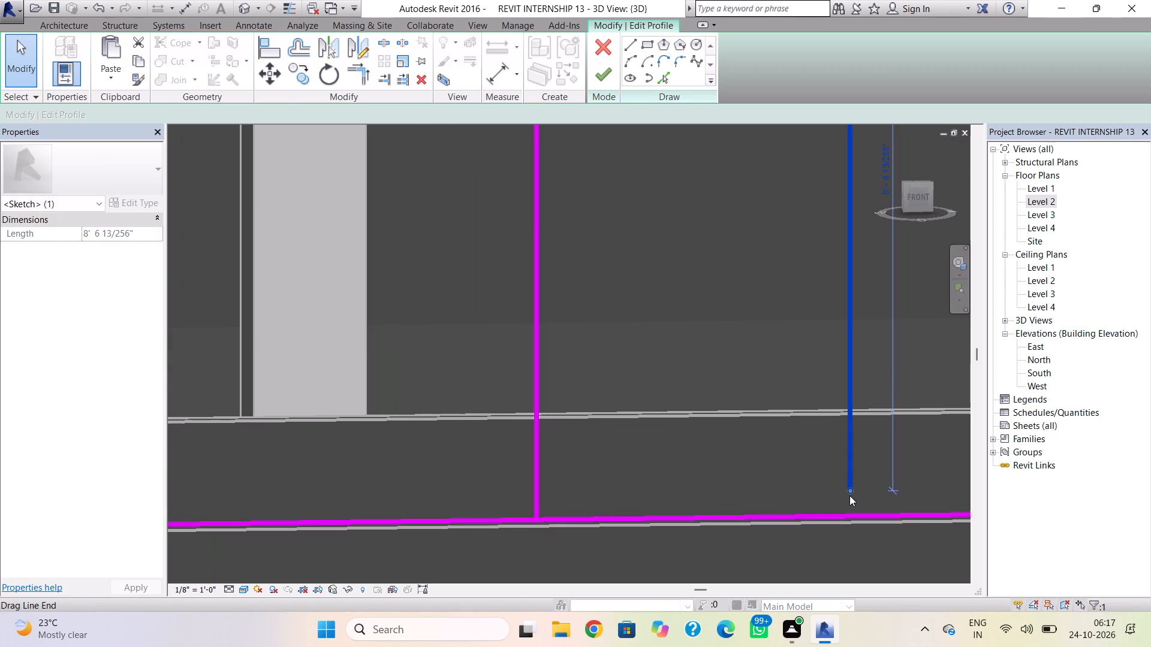
{"action": "left_click_drag", "start_coordinate": [850, 491], "coordinate": [848, 512]}
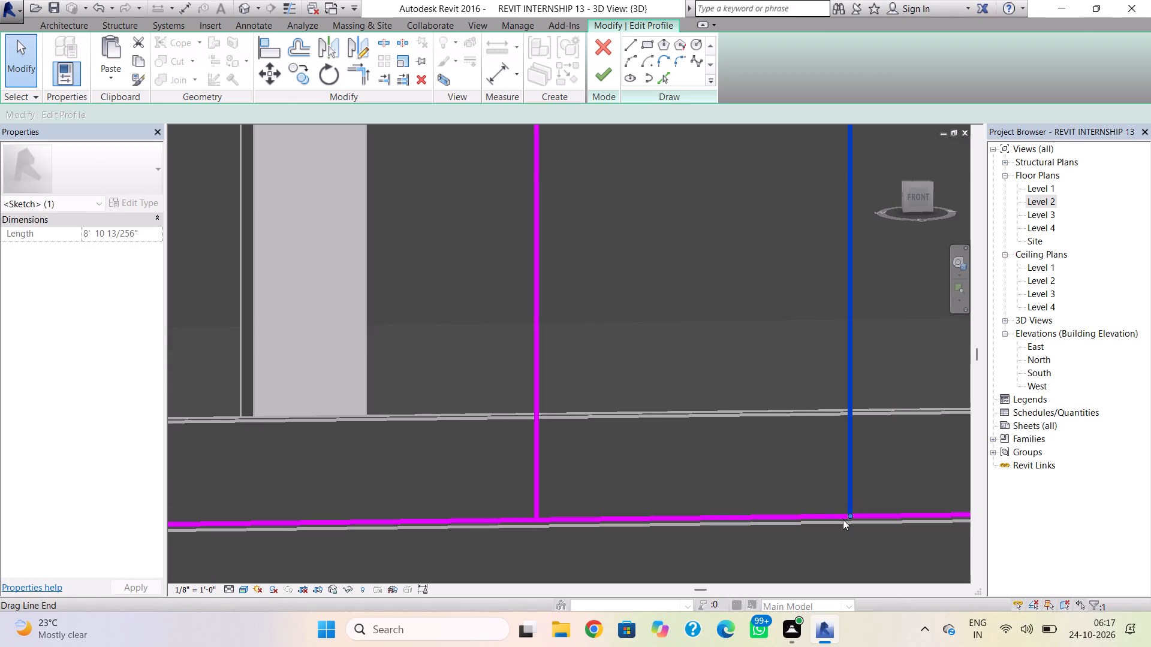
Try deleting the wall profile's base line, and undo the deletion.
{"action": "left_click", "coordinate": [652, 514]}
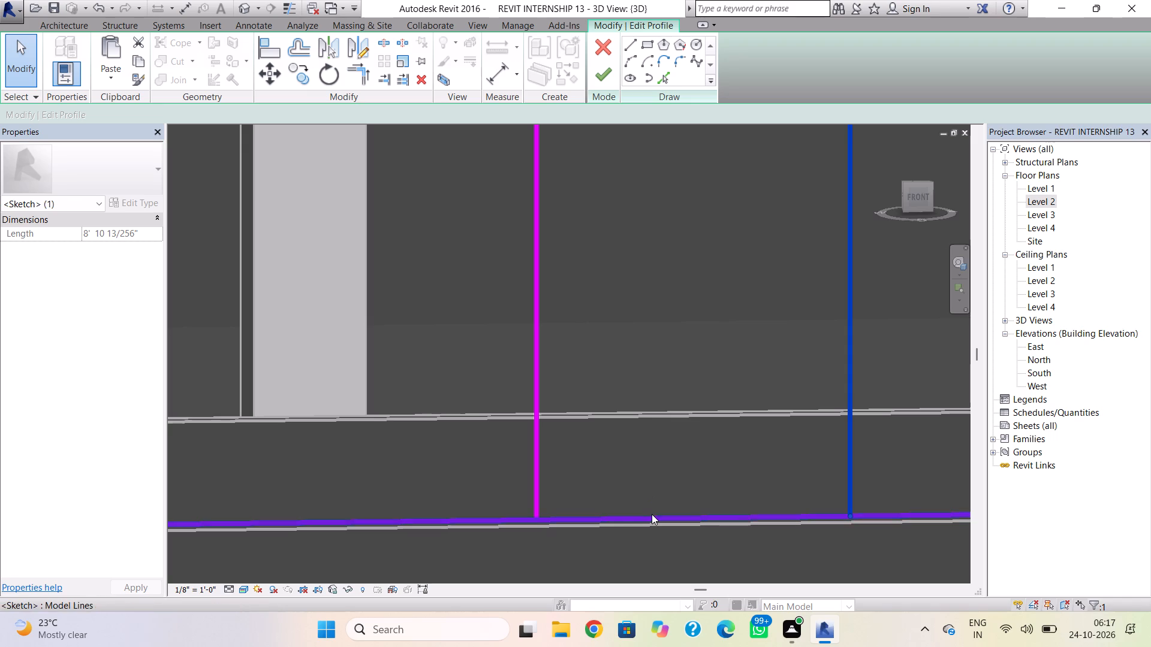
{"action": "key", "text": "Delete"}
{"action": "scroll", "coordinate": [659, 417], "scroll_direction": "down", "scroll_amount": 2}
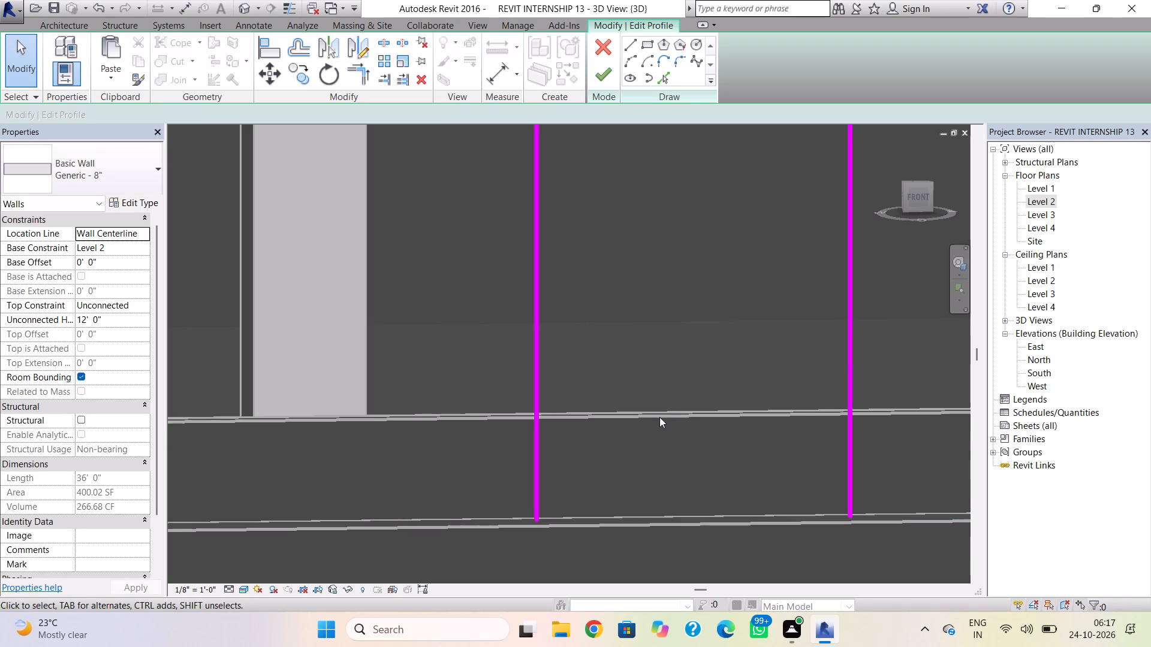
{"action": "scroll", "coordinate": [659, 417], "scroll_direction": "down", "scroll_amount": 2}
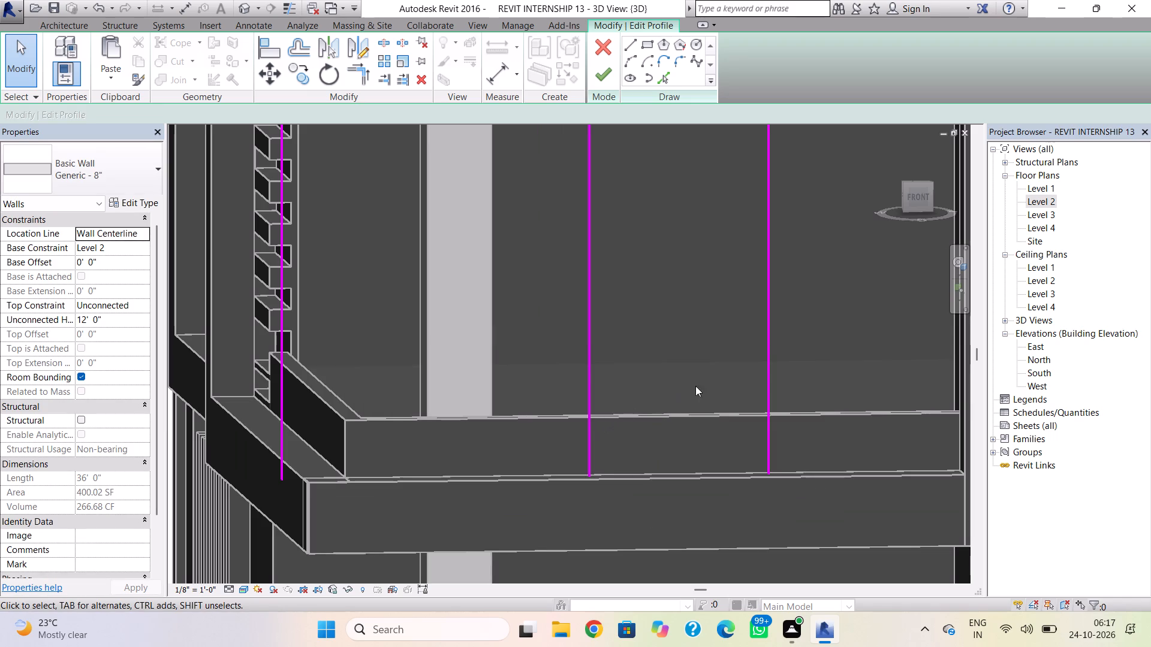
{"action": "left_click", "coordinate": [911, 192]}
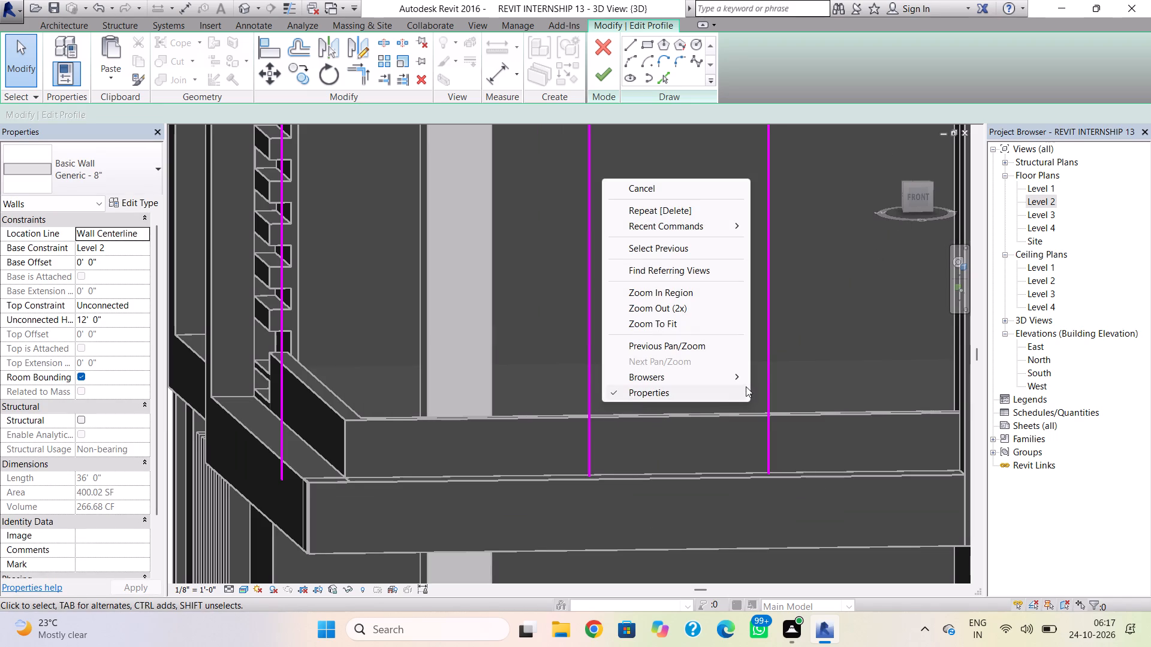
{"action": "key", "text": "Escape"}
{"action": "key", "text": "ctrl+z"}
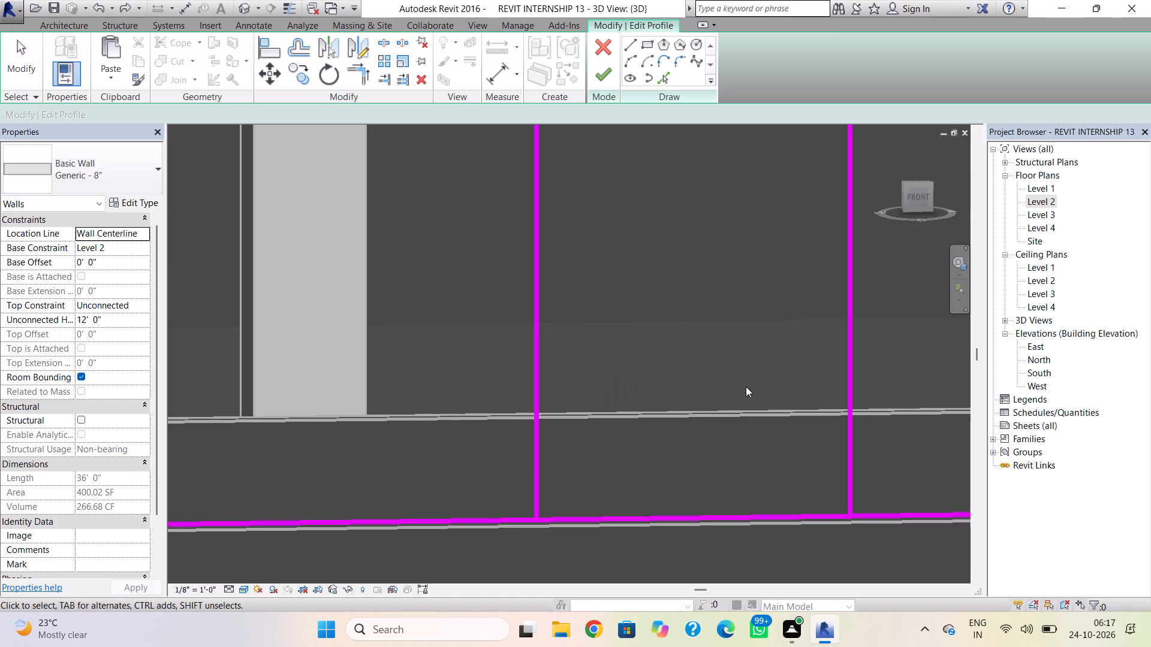
Replace the profile's continuous base line with two line segments, one on each side of the door opening, and finish the profile edit.
{"action": "scroll", "coordinate": [722, 406], "scroll_direction": "down", "scroll_amount": 4}
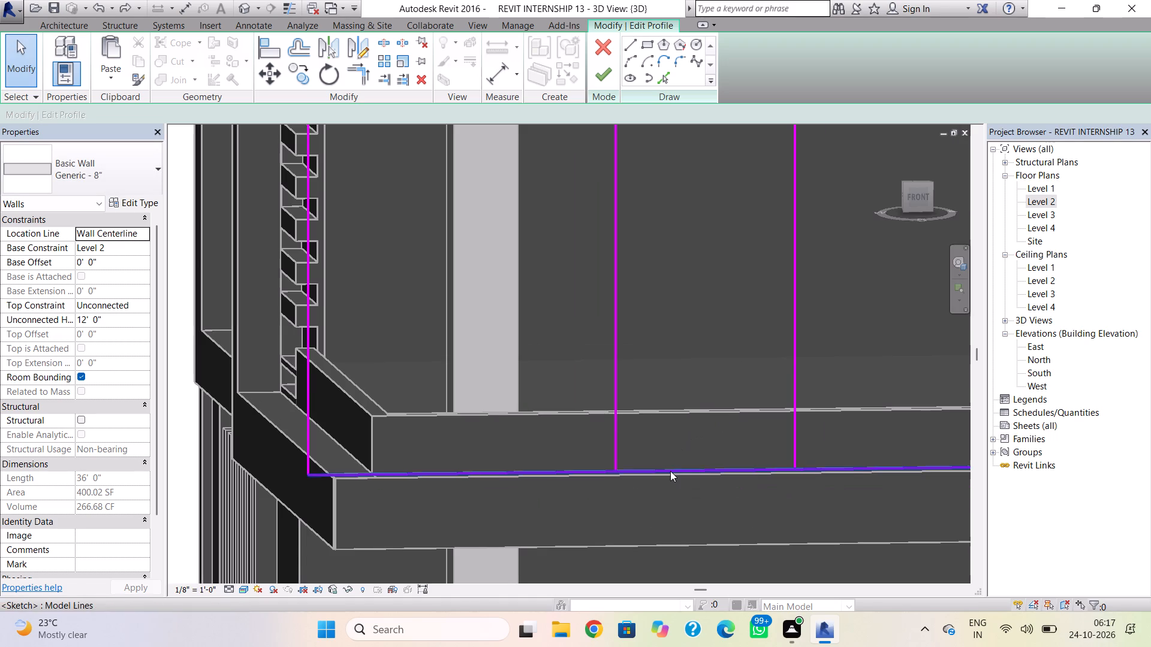
{"action": "left_click", "coordinate": [670, 471]}
{"action": "key", "text": "Delete"}
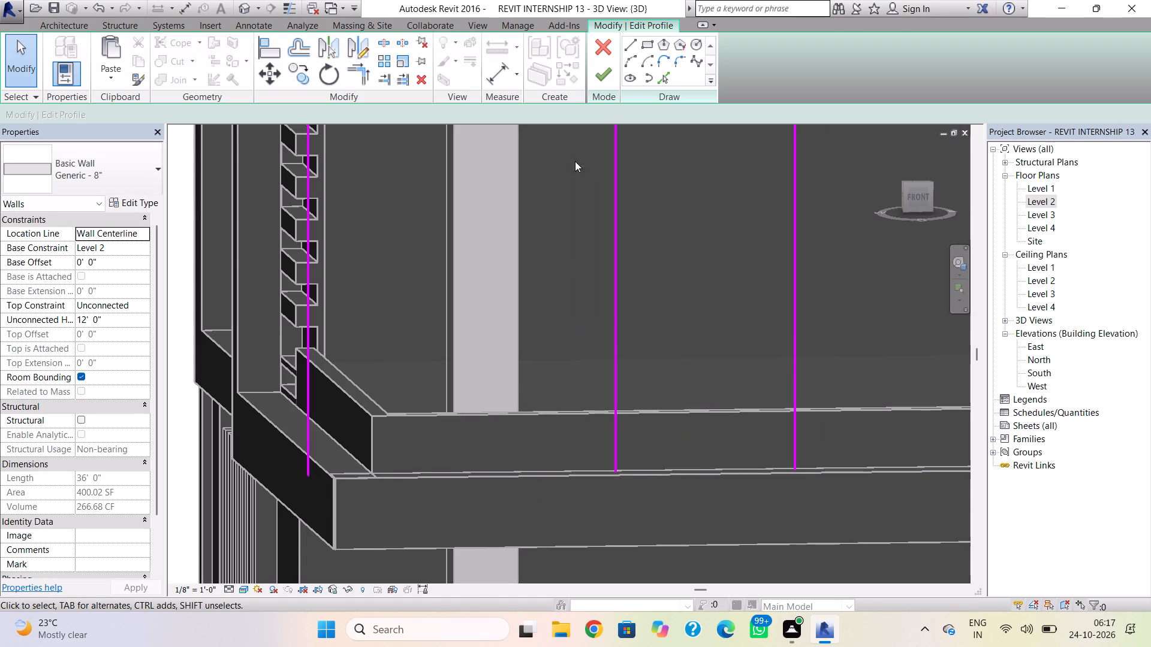
{"action": "left_click", "coordinate": [634, 48]}
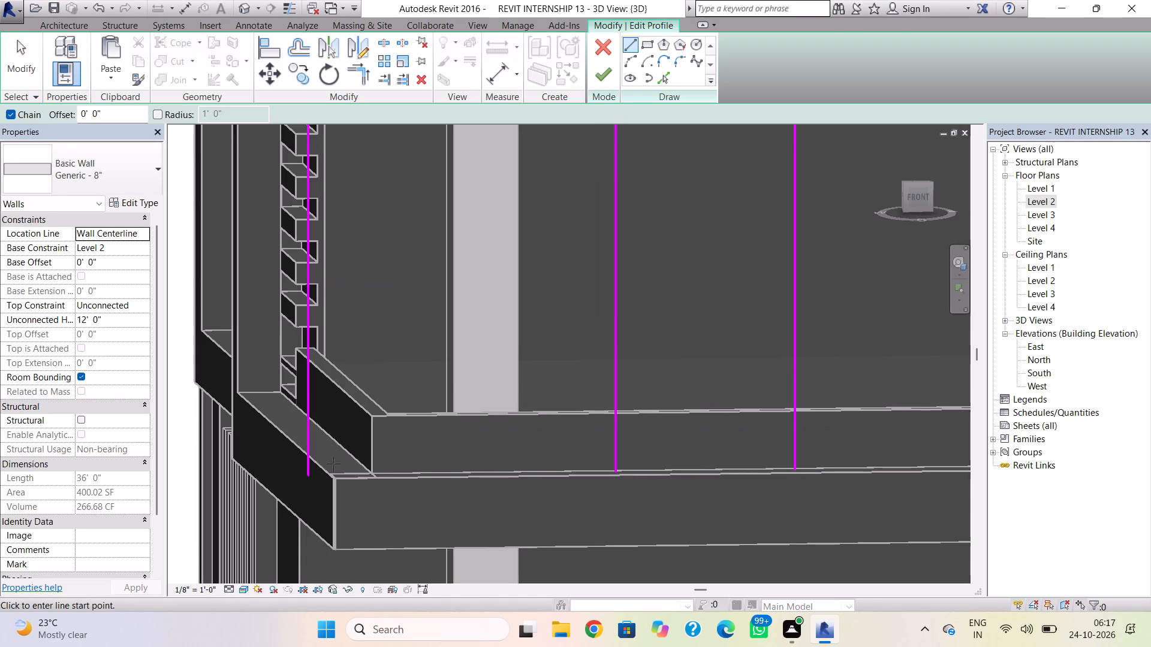
{"action": "left_click", "coordinate": [305, 479]}
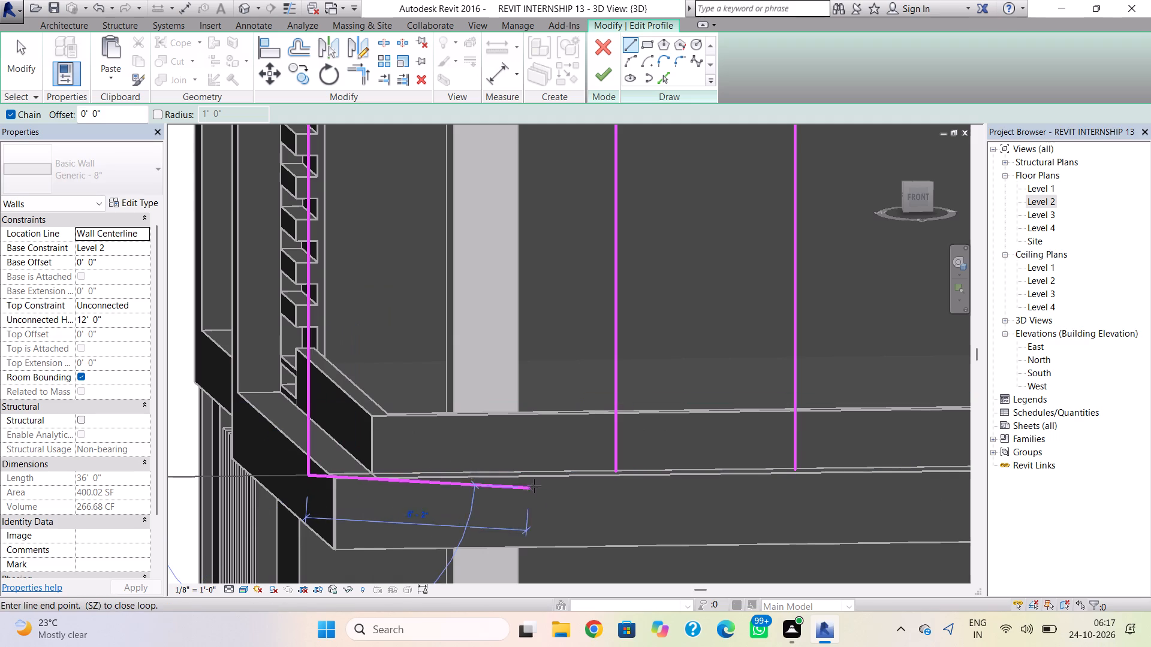
{"action": "left_click", "coordinate": [614, 467]}
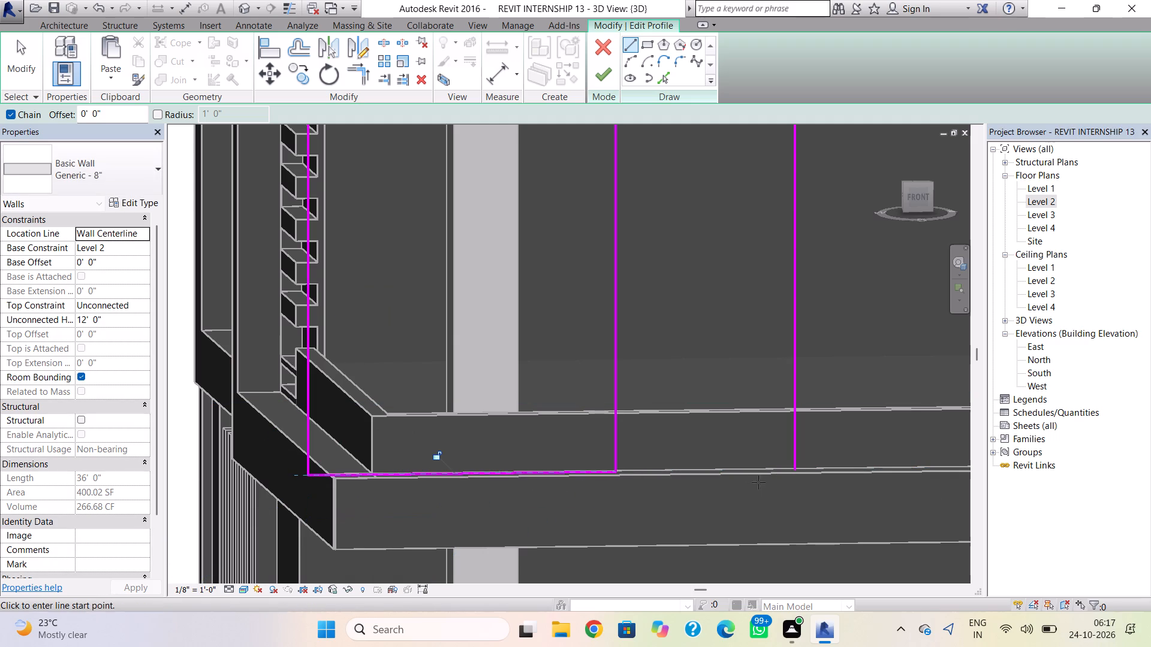
{"action": "left_click", "coordinate": [792, 465]}
{"action": "scroll", "coordinate": [873, 469], "scroll_direction": "down", "scroll_amount": 2}
{"action": "middle_click_drag", "start_coordinate": [861, 475], "coordinate": [379, 468]}
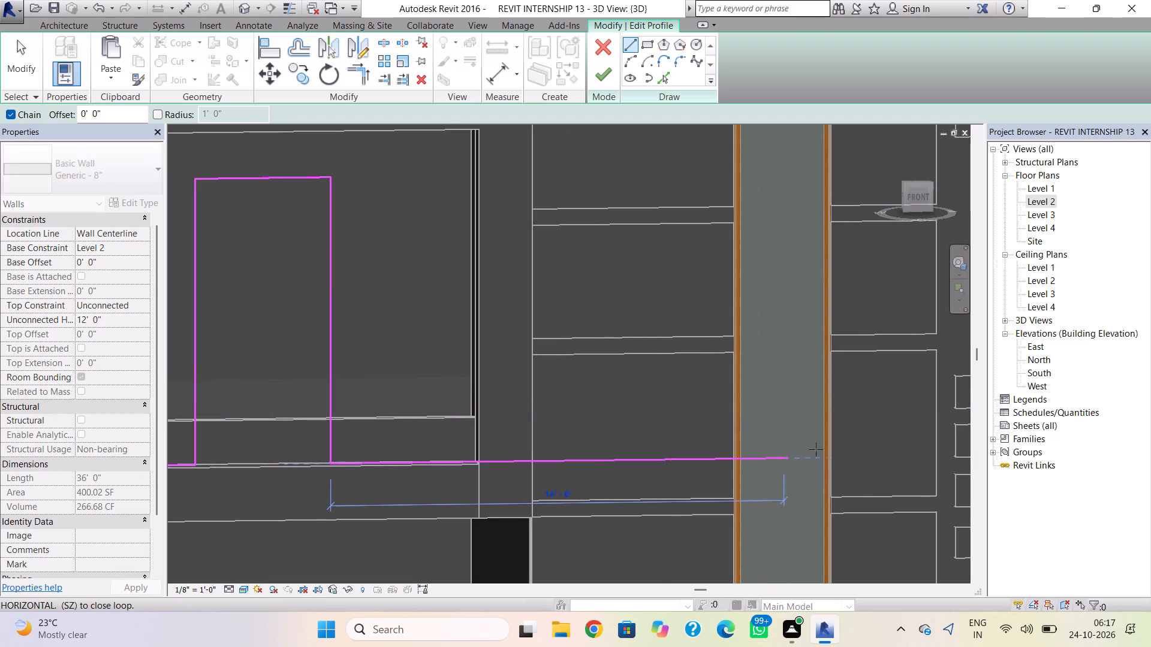
{"action": "scroll", "coordinate": [827, 449], "scroll_direction": "down", "scroll_amount": 5}
{"action": "middle_click_drag", "start_coordinate": [812, 451], "coordinate": [431, 445]}
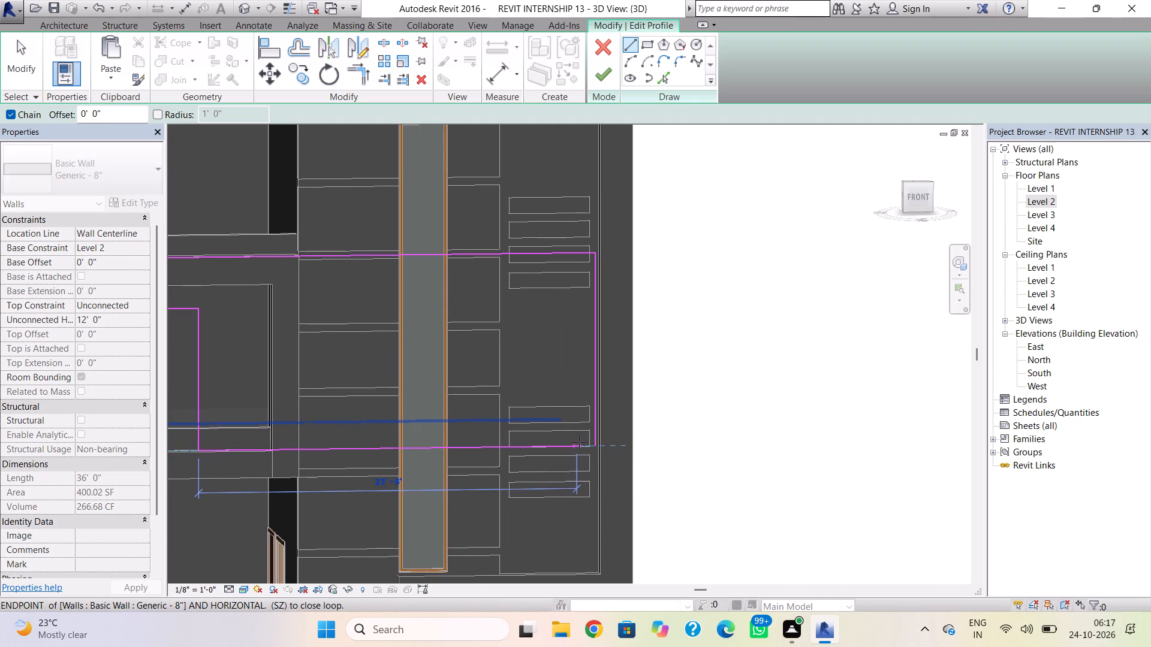
{"action": "left_click", "coordinate": [592, 442]}
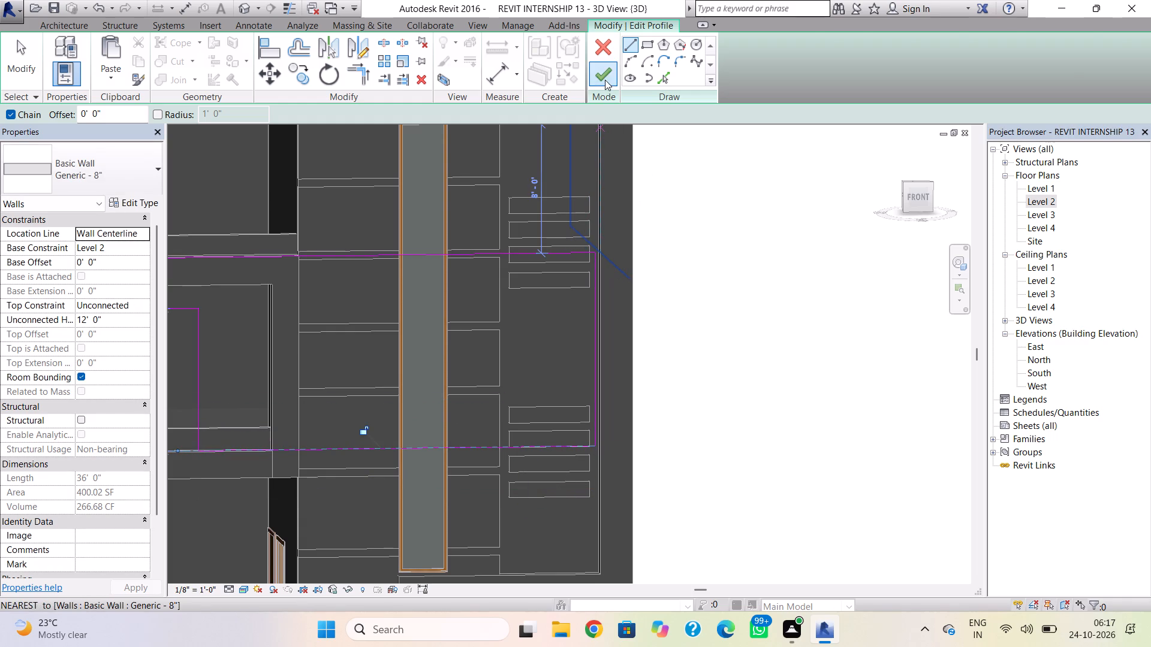
{"action": "left_click", "coordinate": [605, 80]}
{"action": "scroll", "coordinate": [353, 445], "scroll_direction": "down", "scroll_amount": 2}
{"action": "middle_click_drag", "start_coordinate": [353, 445], "coordinate": [662, 456]}
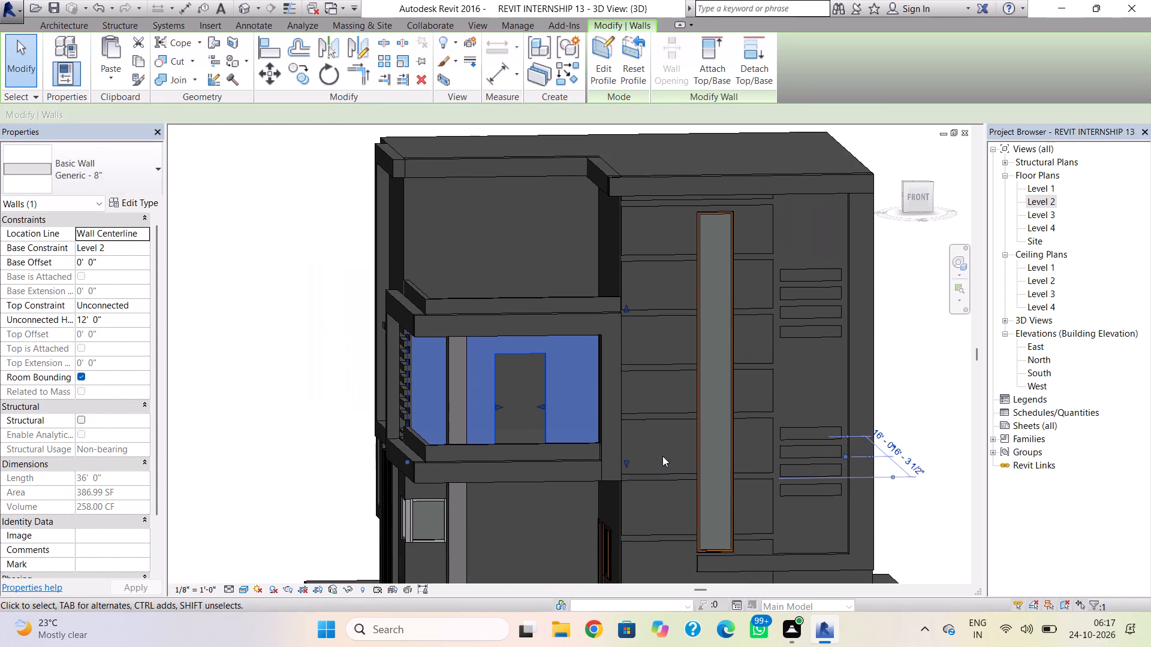
{"action": "key", "text": "Escape"}
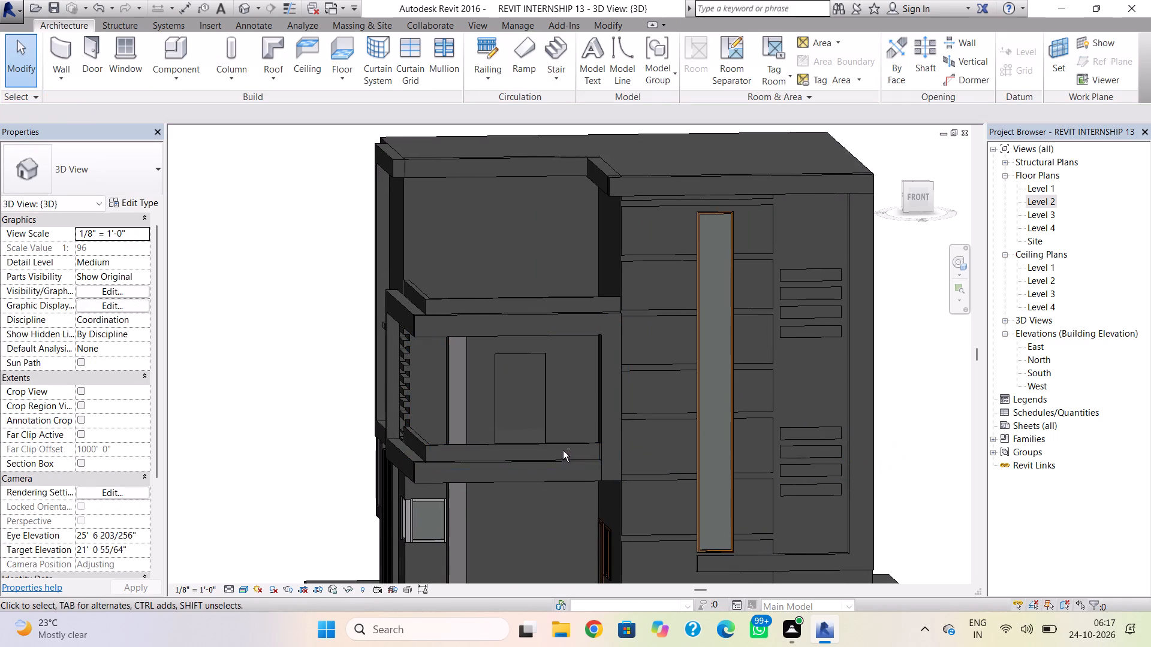
Place a Casement Dbl with Trim 48" x 48" window in the Level 2 left-side wall behind the corner balcony, above the ground-floor window.
{"action": "right_click_drag", "start_coordinate": [565, 451], "coordinate": [748, 460], "text": "shift"}
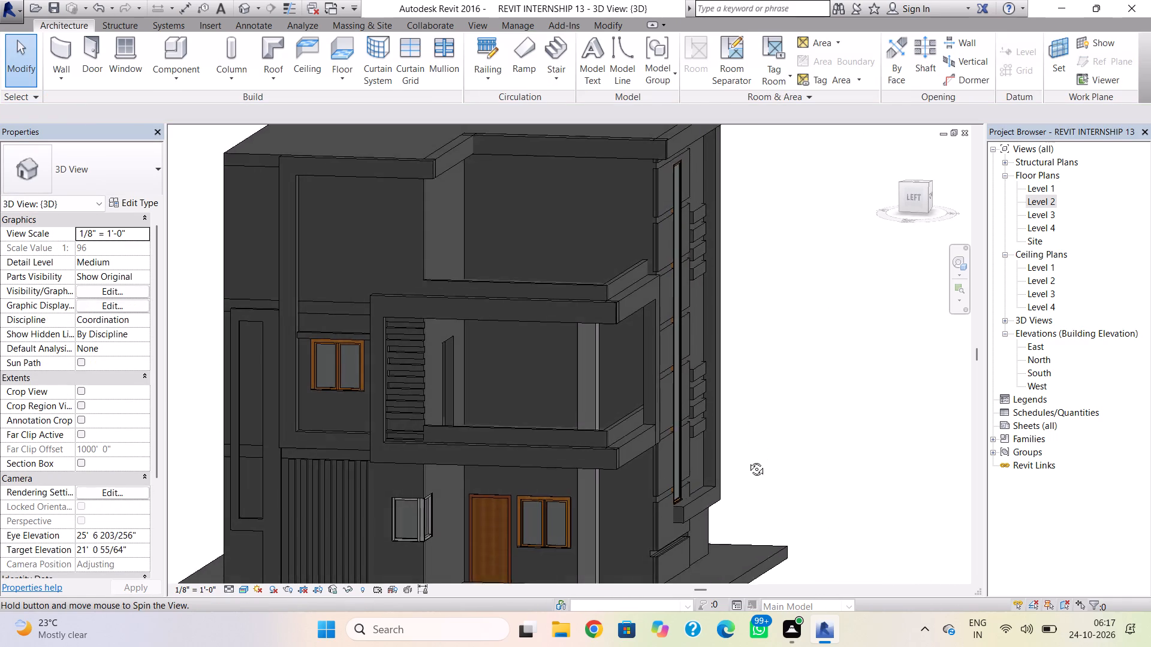
{"action": "right_click_drag", "start_coordinate": [748, 460], "coordinate": [740, 471], "text": "shift"}
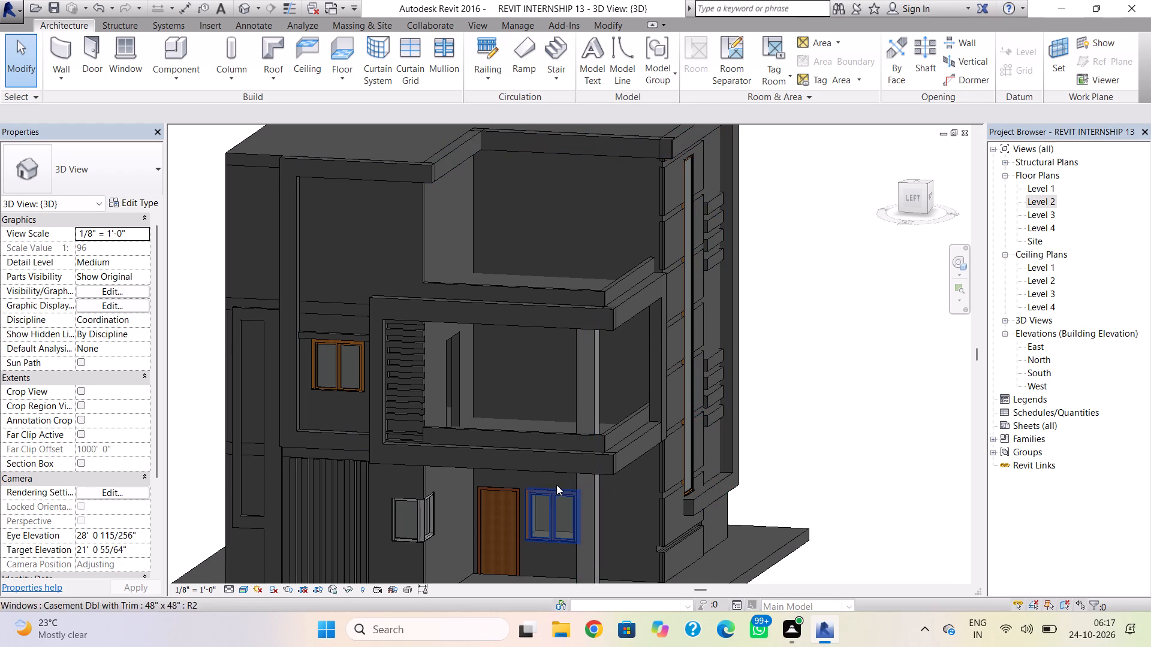
{"action": "key", "text": "Escape"}
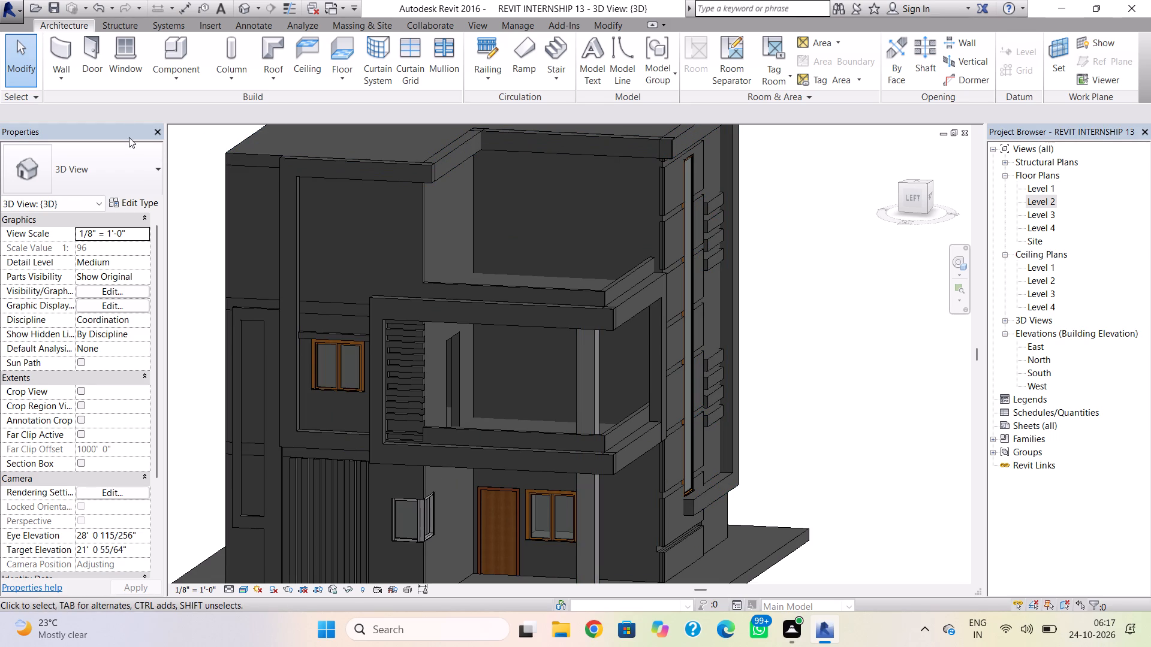
{"action": "left_click", "coordinate": [113, 59]}
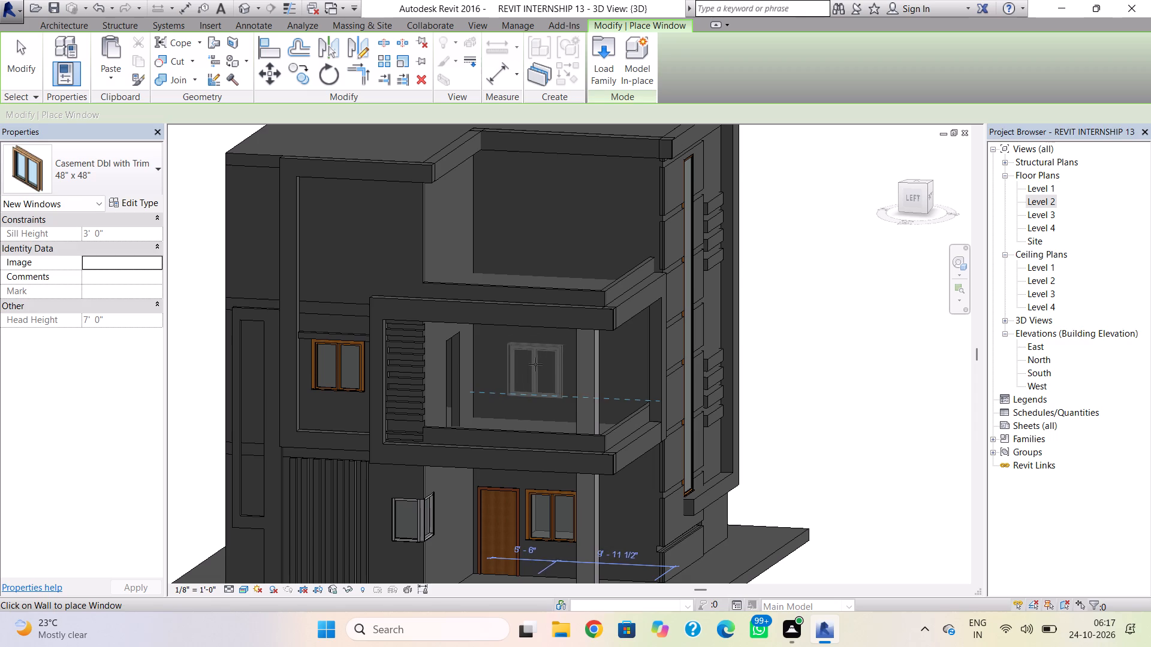
{"action": "left_click", "coordinate": [549, 363]}
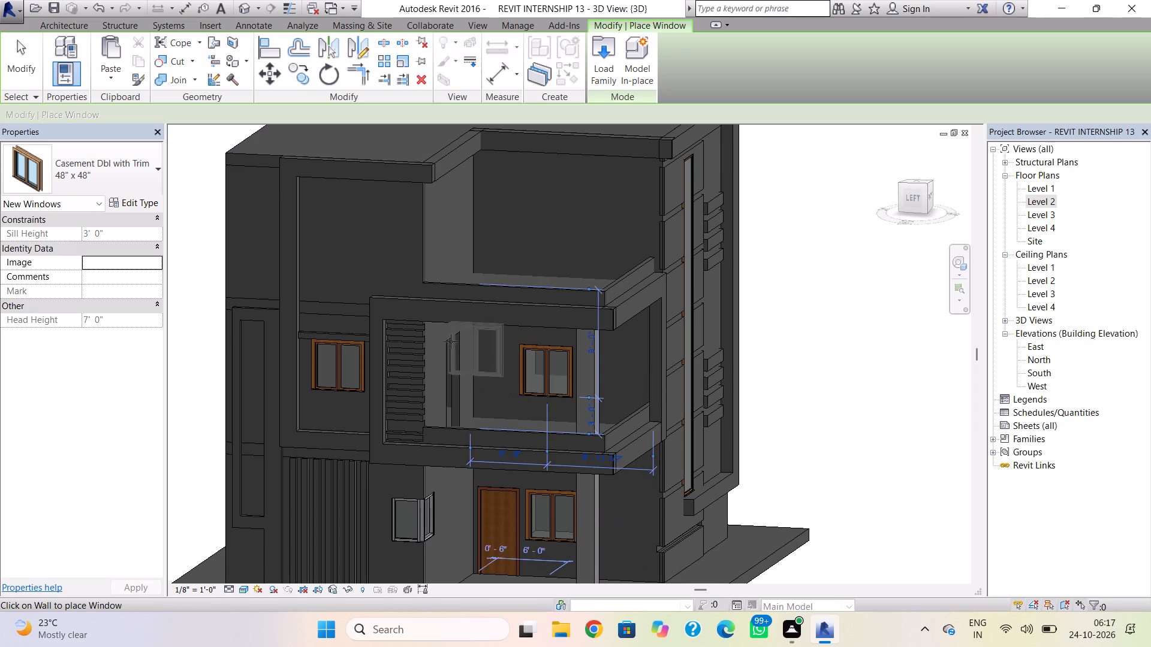
{"action": "key", "text": "Escape"}
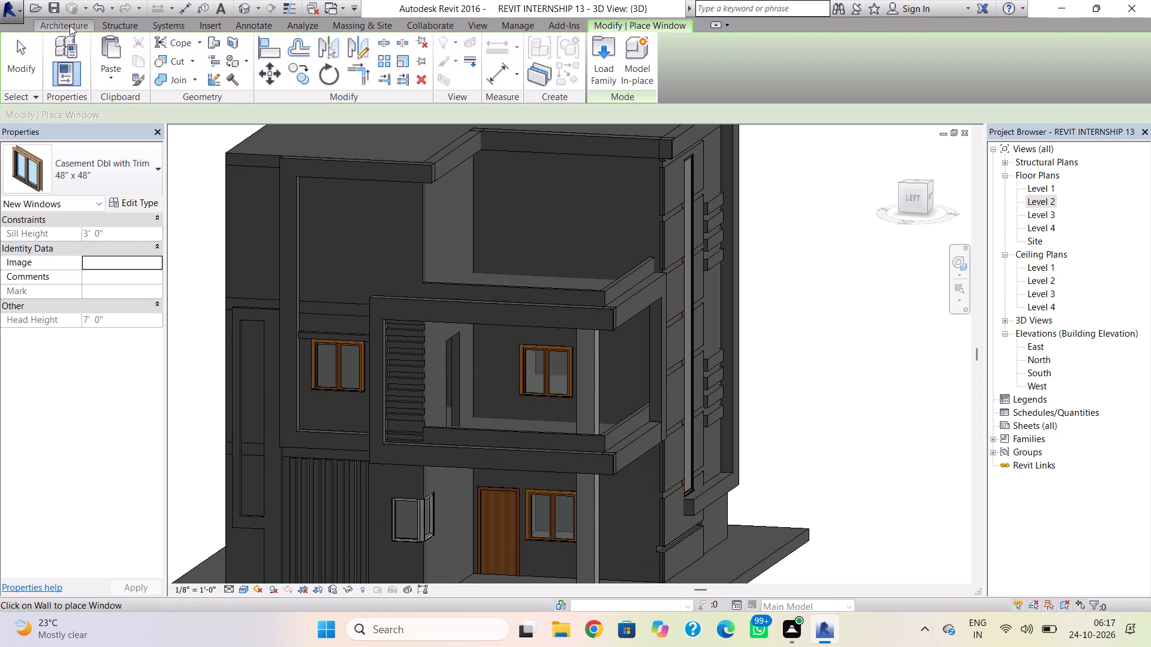
Place a Single-Flush 36" x 84" door beside the new window in the Level 2 balcony wall, above the ground-floor door.
{"action": "left_click", "coordinate": [70, 25]}
{"action": "left_click", "coordinate": [95, 56]}
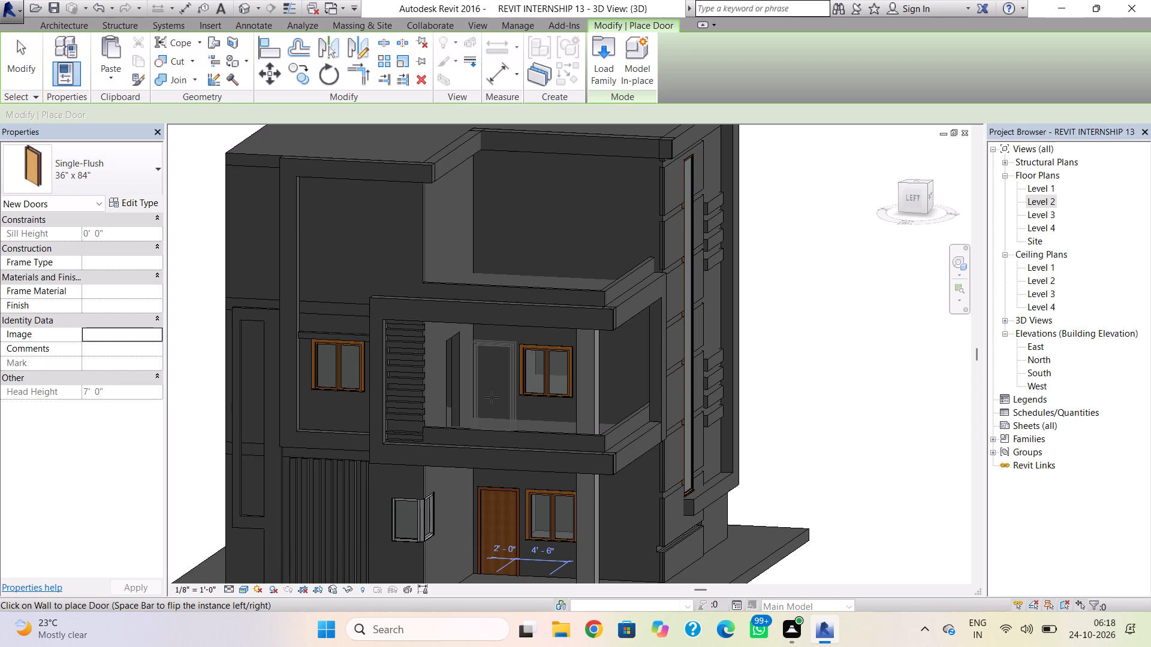
{"action": "scroll", "coordinate": [492, 397], "scroll_direction": "up", "scroll_amount": 2}
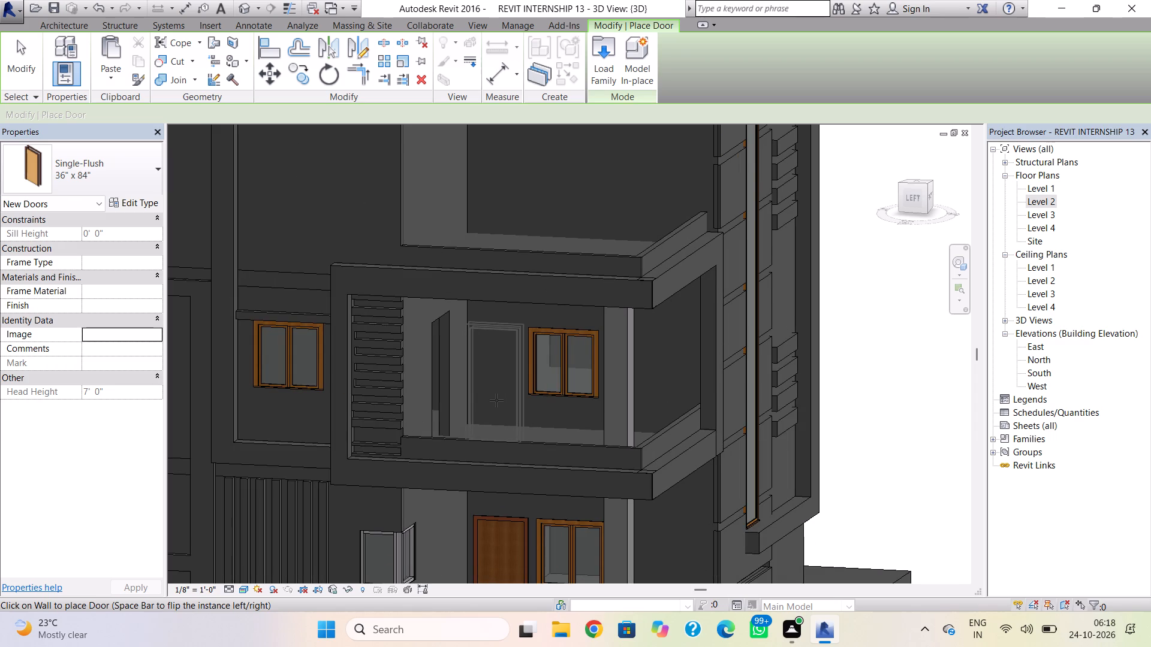
{"action": "scroll", "coordinate": [496, 400], "scroll_direction": "up", "scroll_amount": 3}
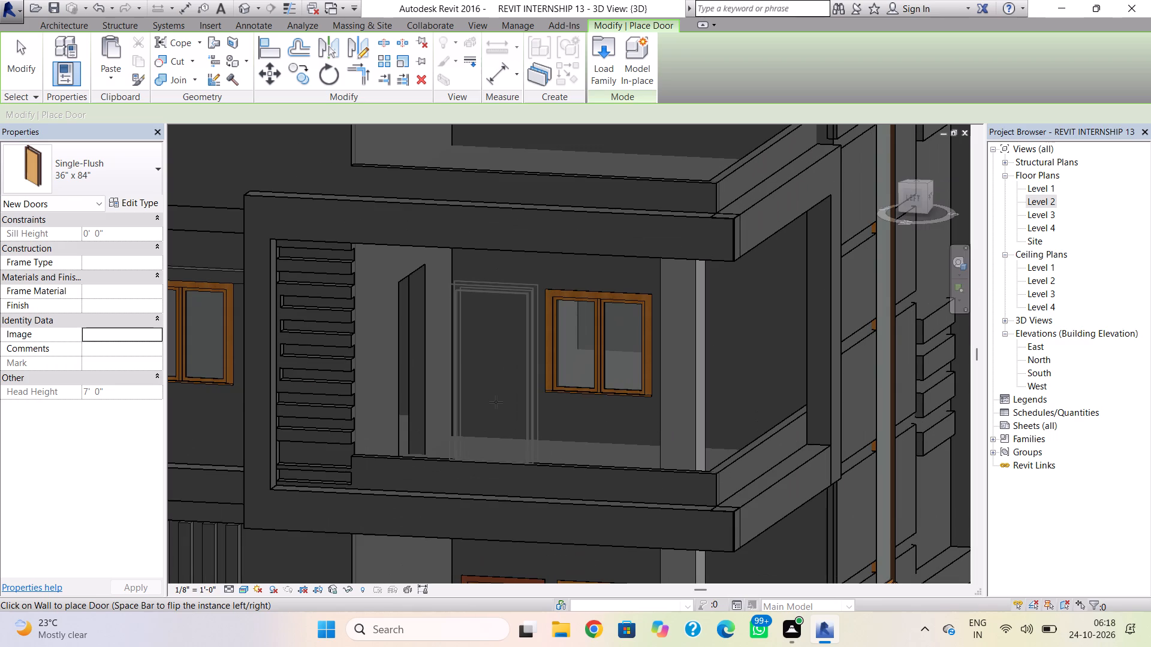
{"action": "scroll", "coordinate": [496, 402], "scroll_direction": "up", "scroll_amount": 4}
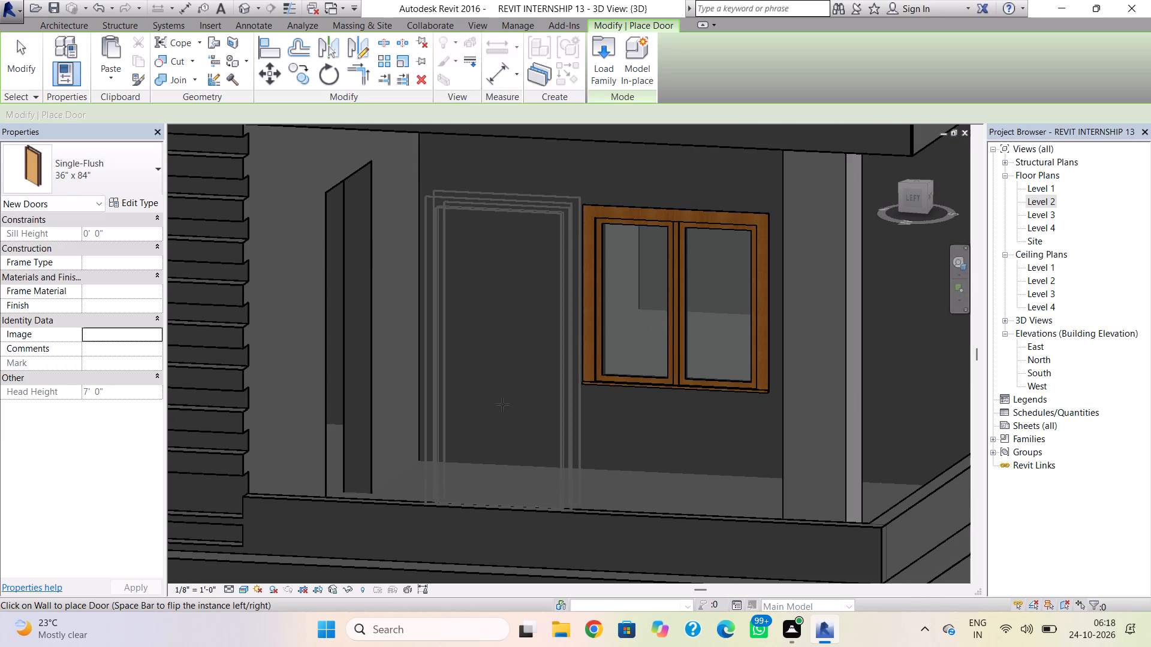
{"action": "left_click", "coordinate": [502, 404]}
{"action": "key", "text": "Escape"}
{"action": "scroll", "coordinate": [531, 448], "scroll_direction": "down", "scroll_amount": 4}
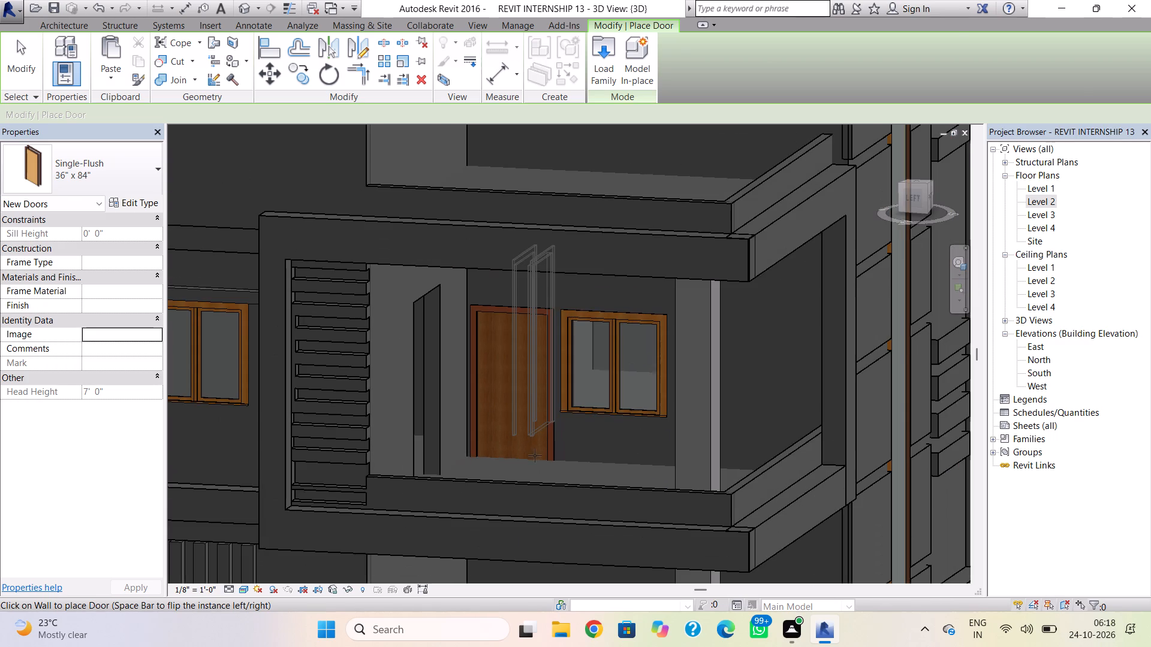
{"action": "key", "text": "Escape"}
Place a Single-Flush 36" x 84" door in the top-storey left-side wall behind the open terrace, above the balcony door.
{"action": "scroll", "coordinate": [535, 456], "scroll_direction": "down", "scroll_amount": 4}
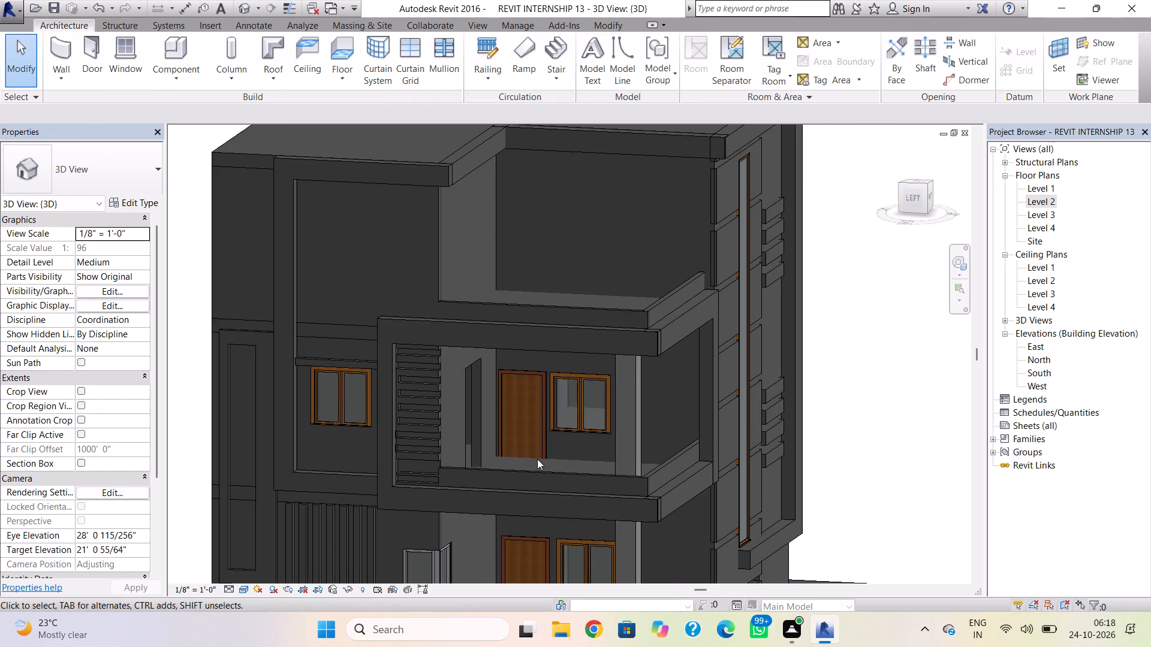
{"action": "left_click", "coordinate": [87, 66]}
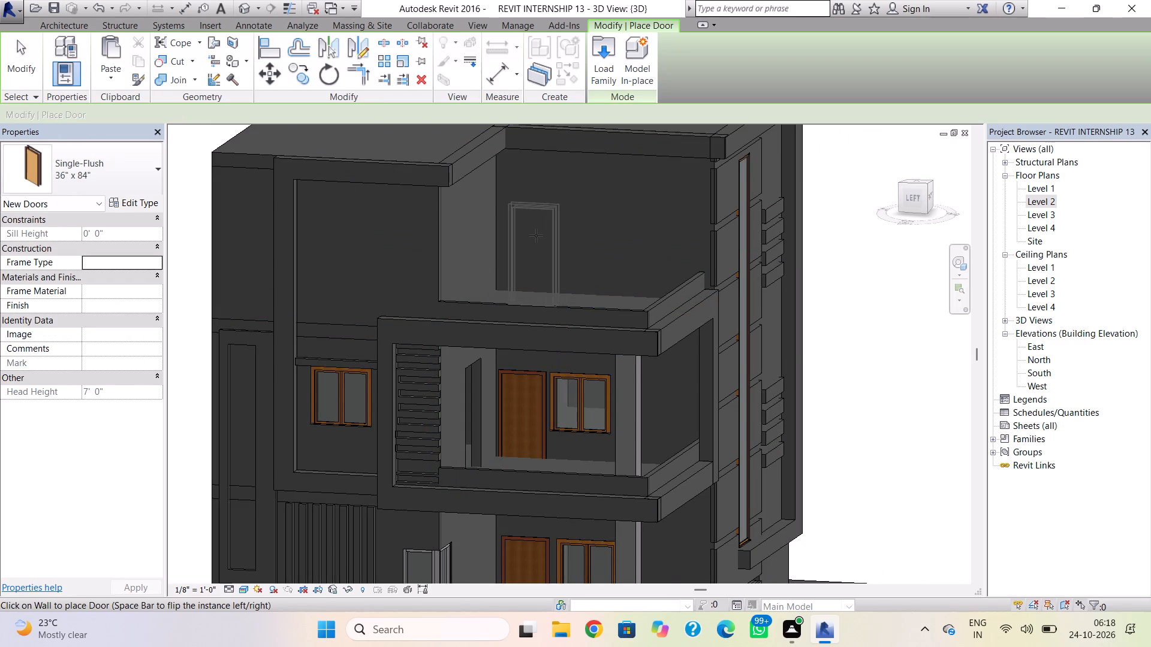
{"action": "left_click", "coordinate": [536, 235]}
{"action": "key", "text": "Escape"}
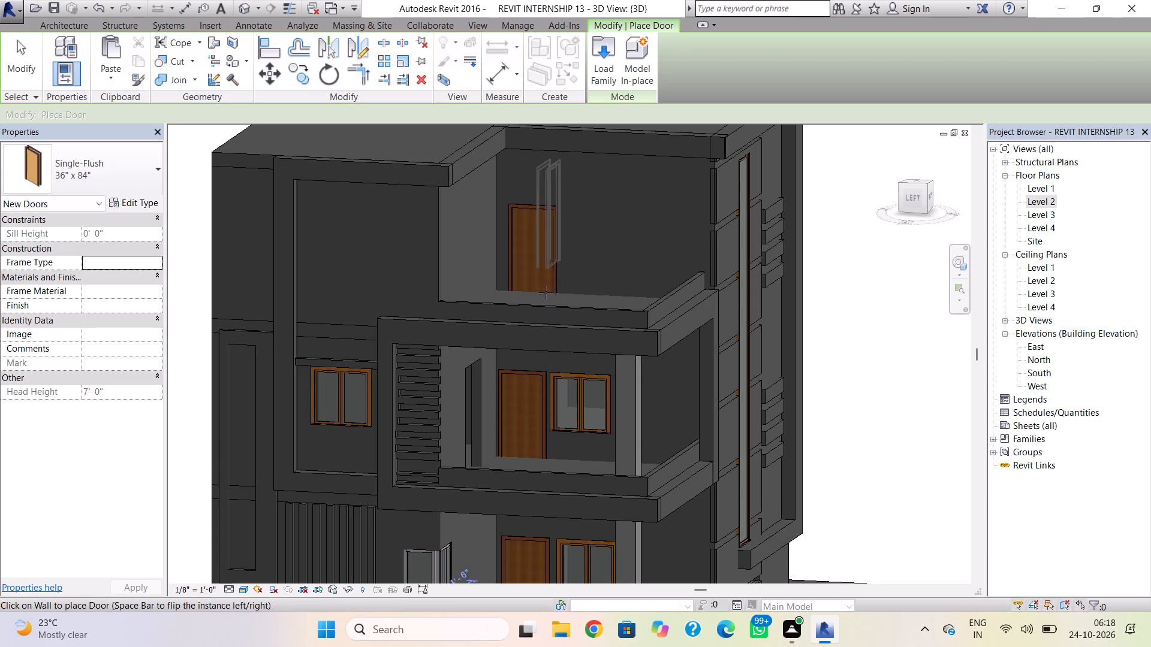
{"action": "scroll", "coordinate": [525, 315], "scroll_direction": "down", "scroll_amount": 3}
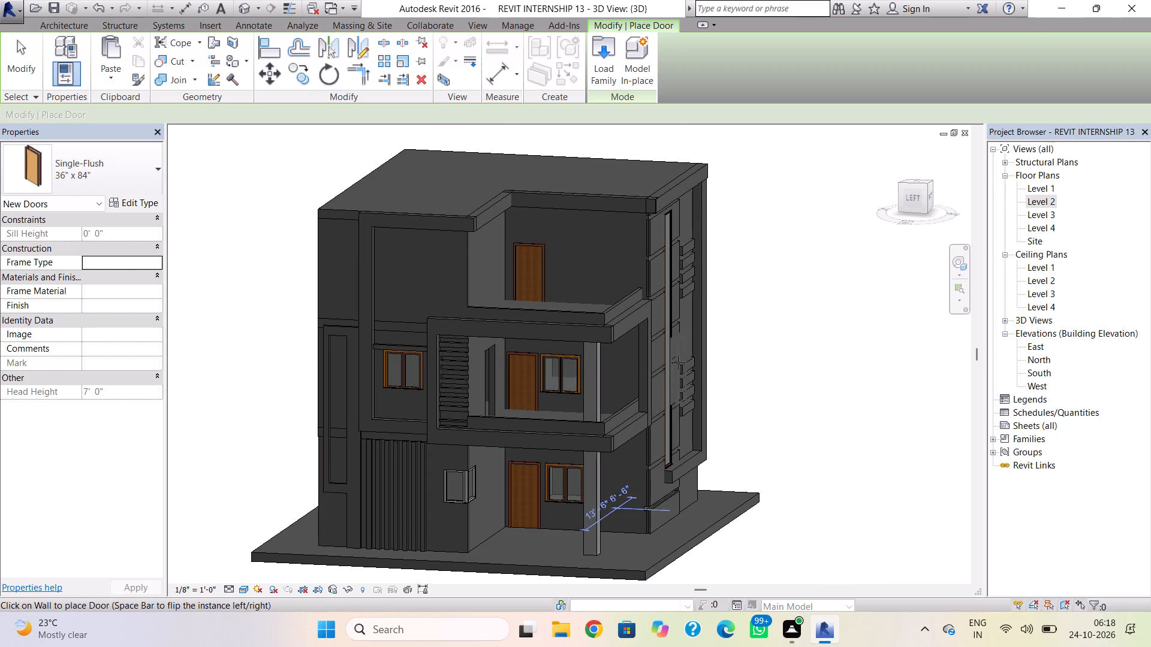
Edit the profile of the top-storey front wall behind the terrace and sketch a rectangular door opening 8' 6" high up from its base line.
{"action": "right_click_drag", "start_coordinate": [669, 362], "coordinate": [504, 352], "text": "shift"}
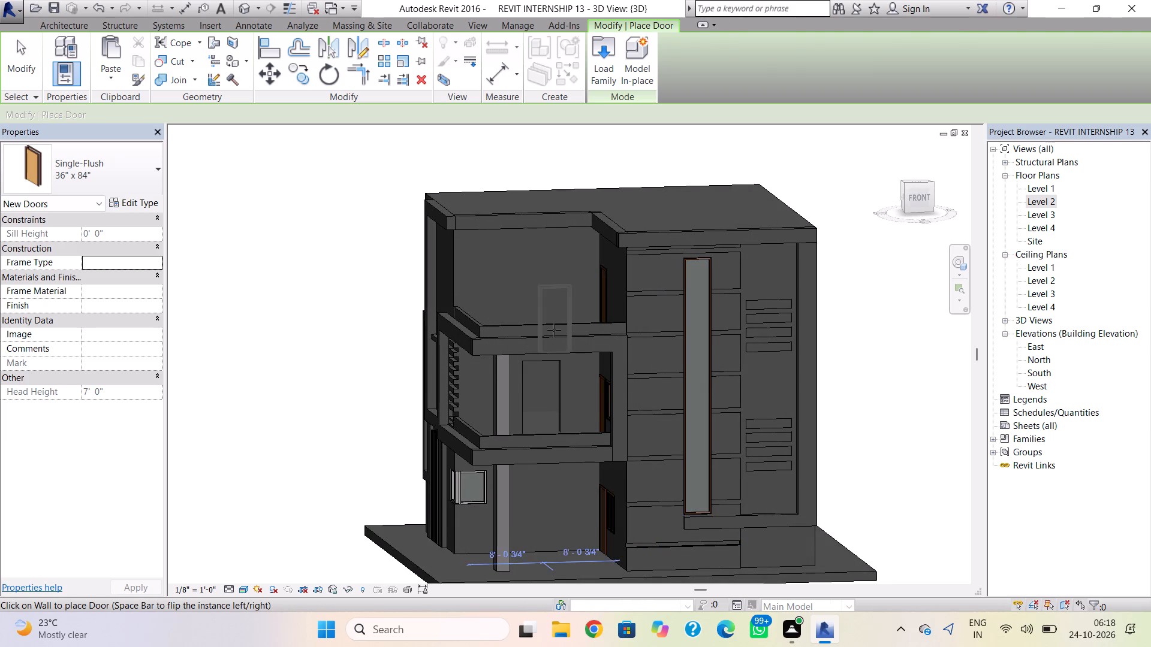
{"action": "key", "text": "Escape"}
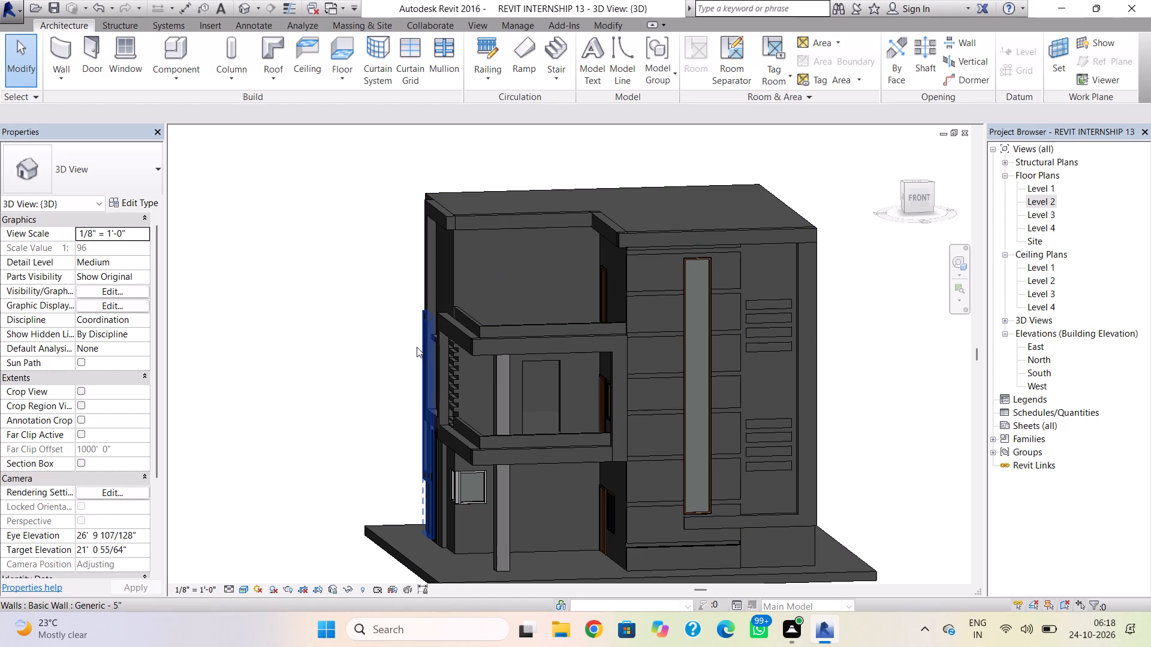
{"action": "right_click_drag", "start_coordinate": [417, 353], "coordinate": [444, 424], "text": "shift"}
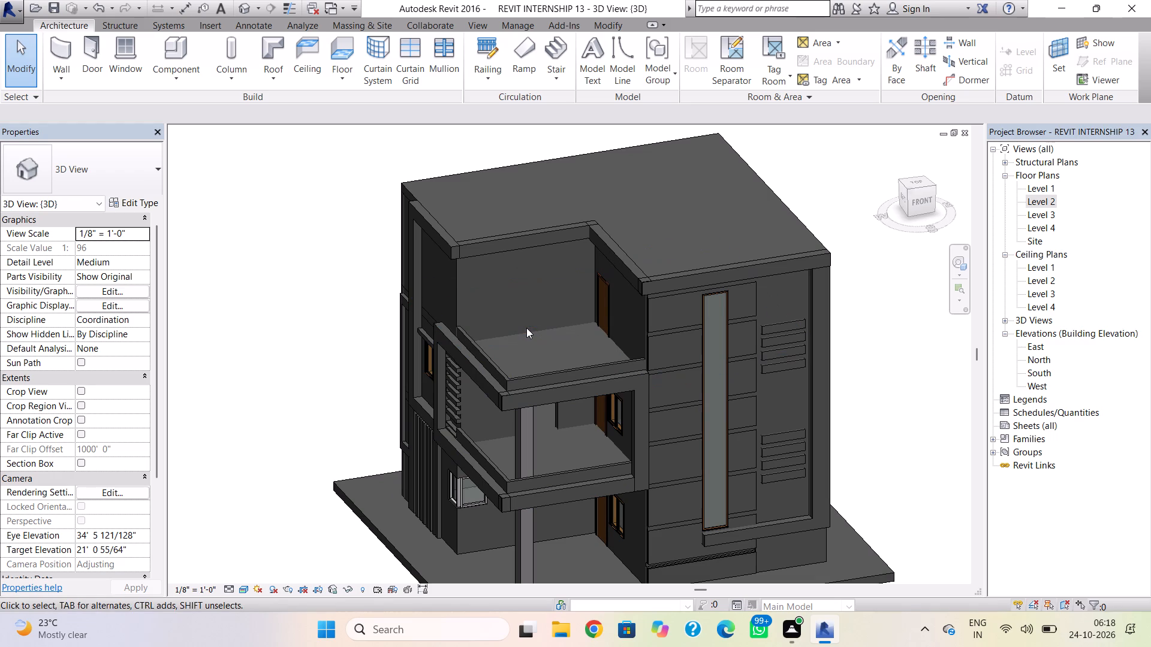
{"action": "double_click", "coordinate": [463, 295]}
{"action": "left_click", "coordinate": [646, 319]}
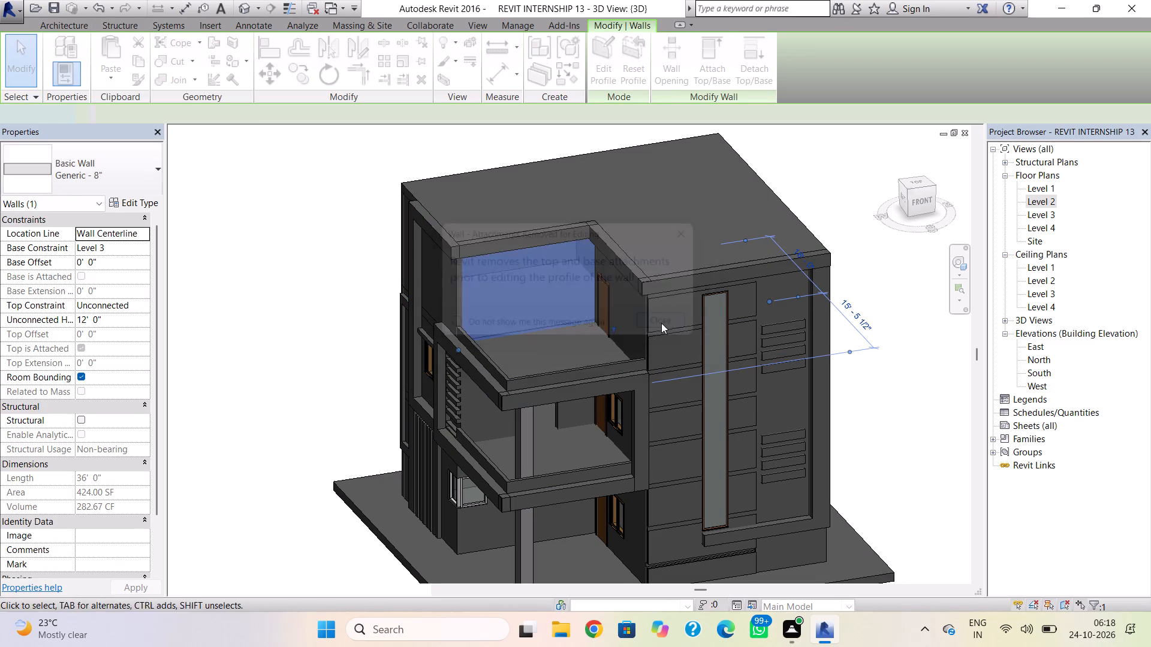
{"action": "left_click", "coordinate": [917, 200]}
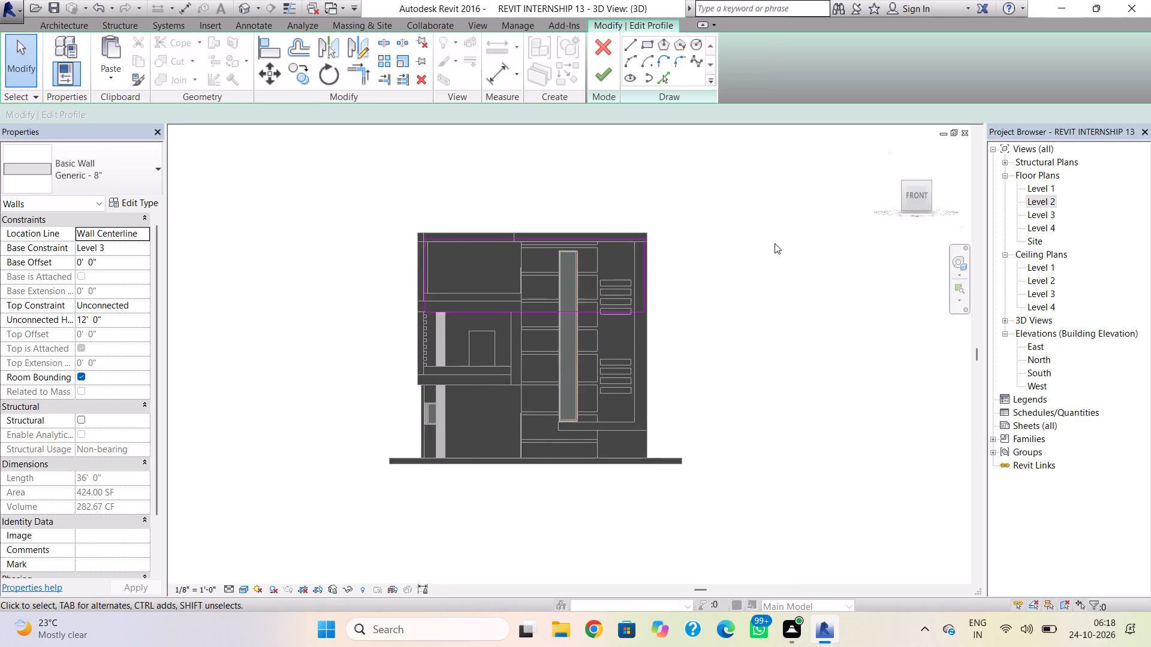
{"action": "scroll", "coordinate": [496, 281], "scroll_direction": "up", "scroll_amount": 5}
{"action": "middle_click_drag", "start_coordinate": [459, 304], "coordinate": [460, 363]}
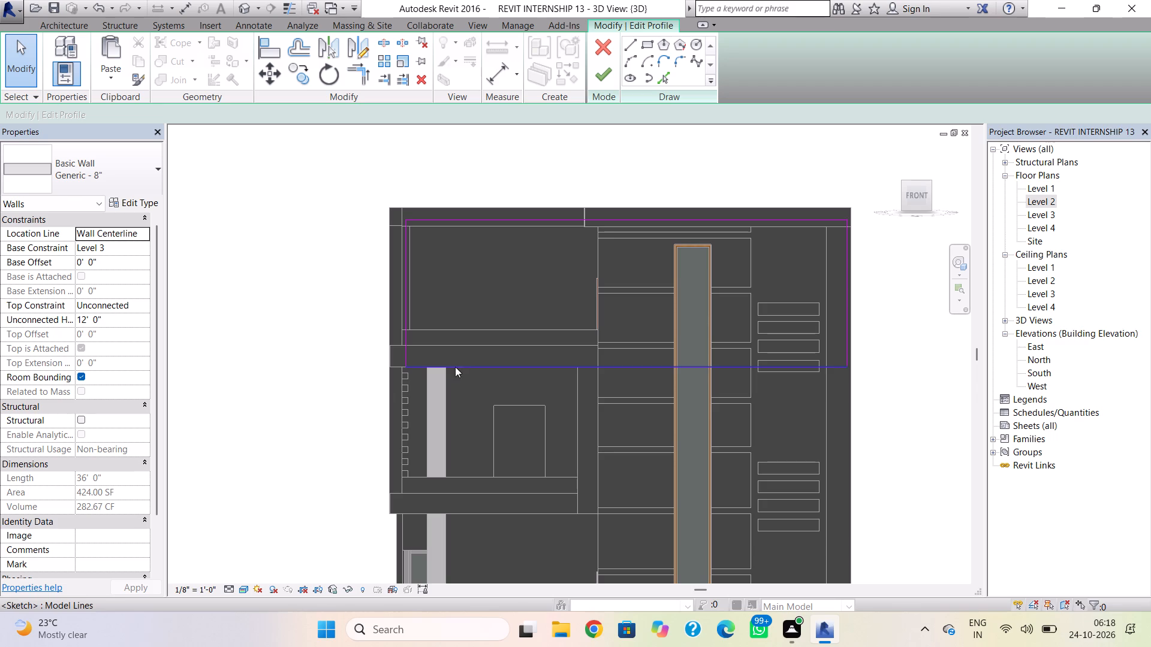
{"action": "left_click", "coordinate": [642, 42]}
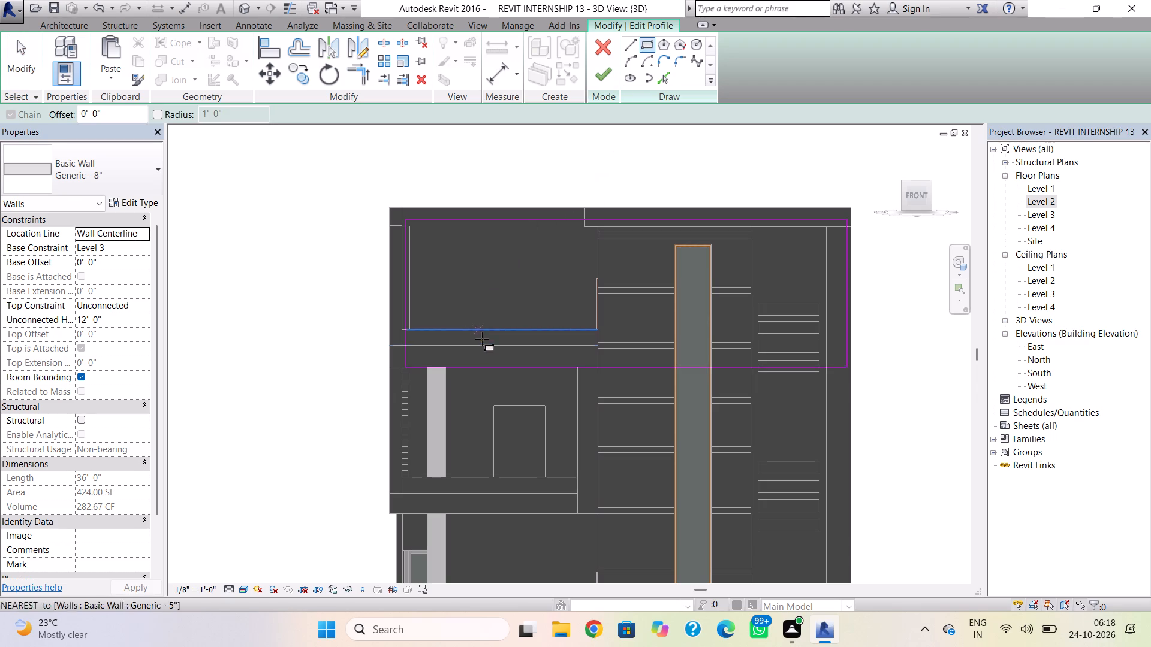
{"action": "left_click", "coordinate": [499, 364]}
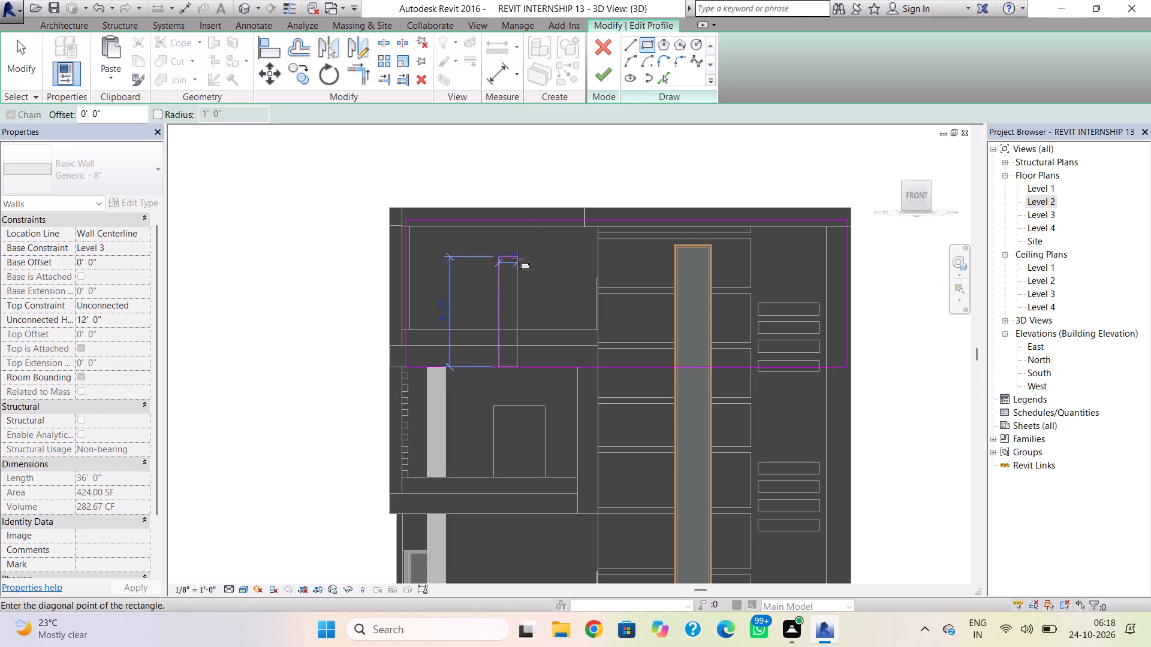
{"action": "left_click", "coordinate": [548, 263]}
{"action": "key", "text": "Escape"}
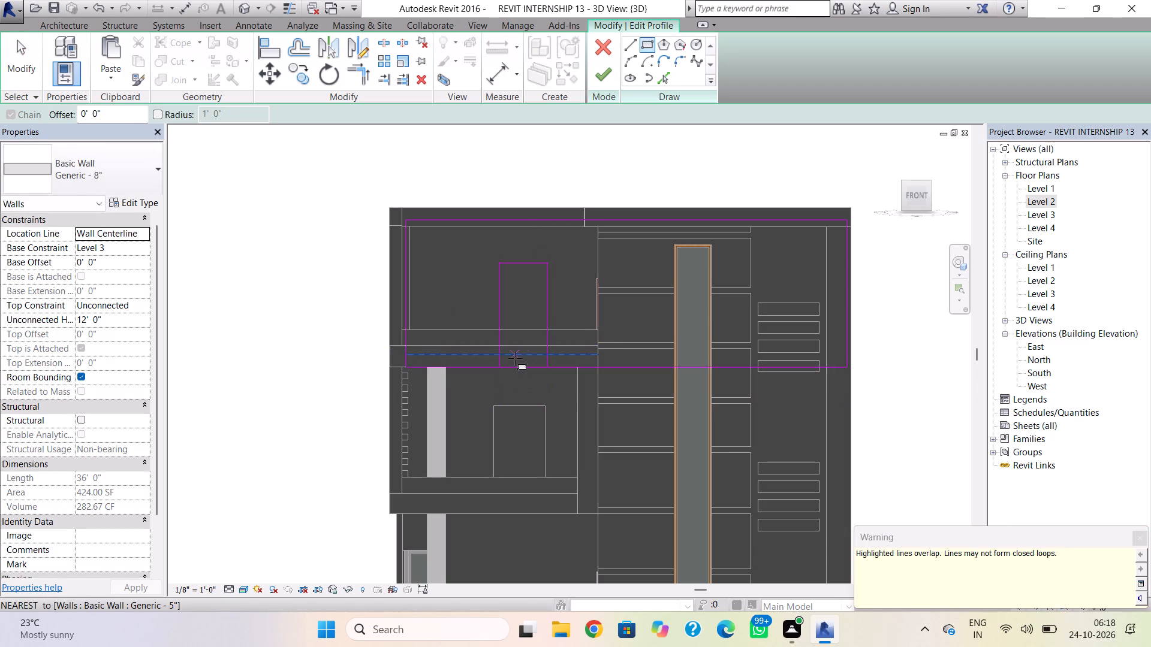
{"action": "key", "text": "Escape"}
Widen the sketched terrace opening to 4' 6" by nudging its left edge outward, and nudge its top edge up slightly.
{"action": "left_click", "coordinate": [501, 356]}
{"action": "key", "text": "Left"}
{"action": "key", "text": "Left"}
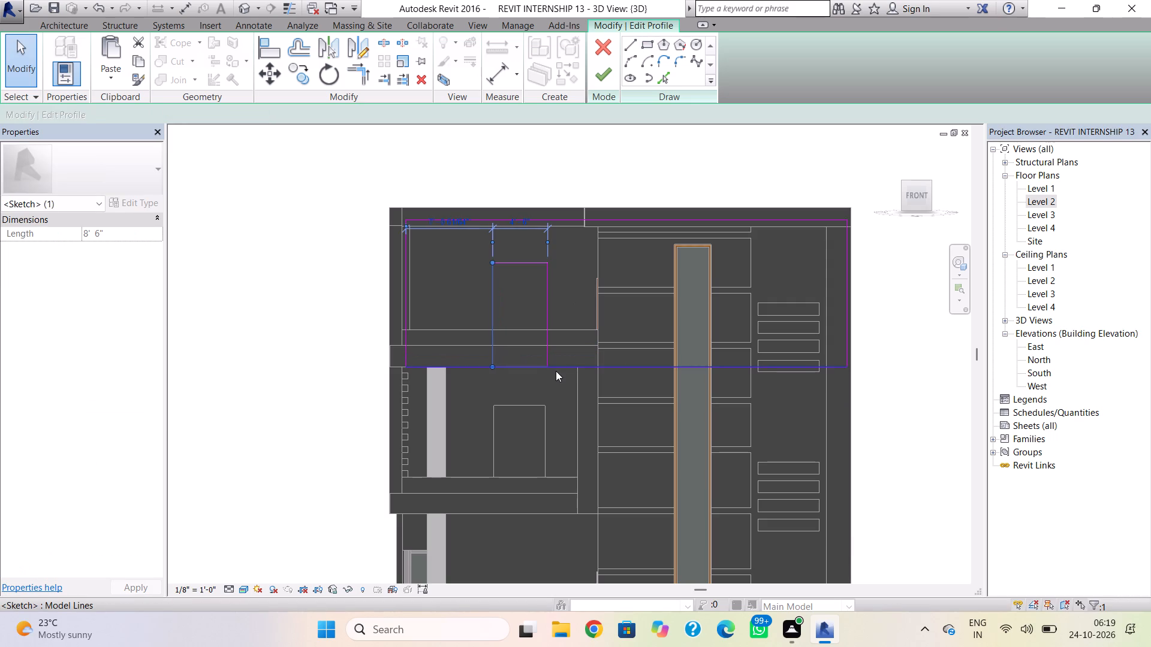
{"action": "left_click", "coordinate": [517, 265]}
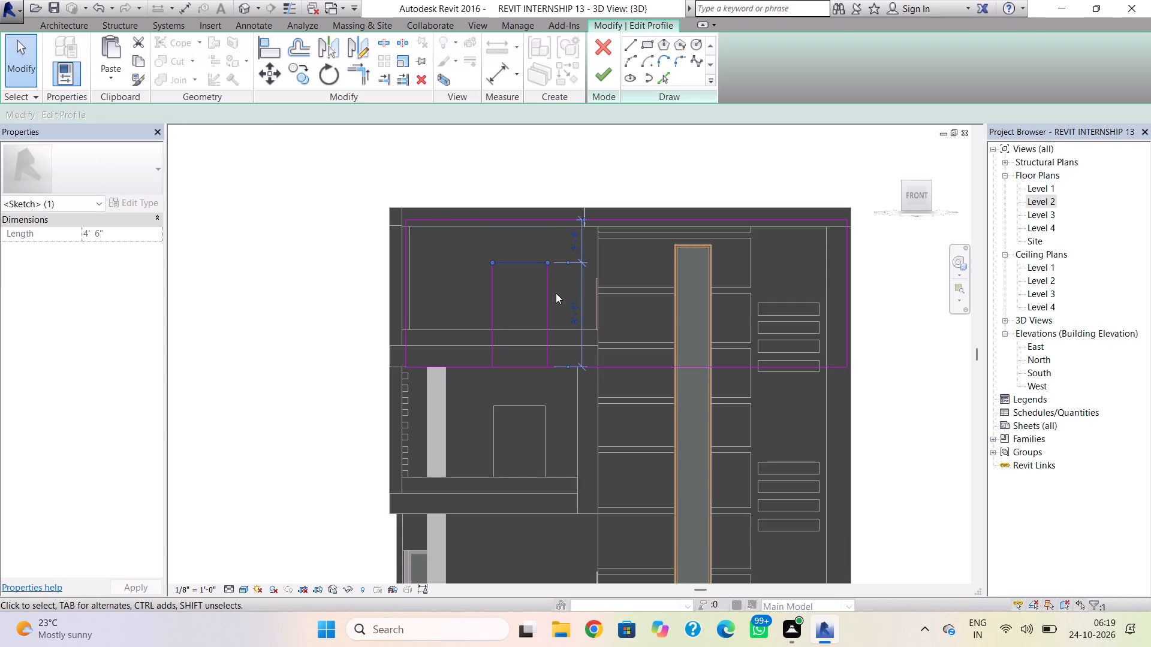
{"action": "key", "text": "Up"}
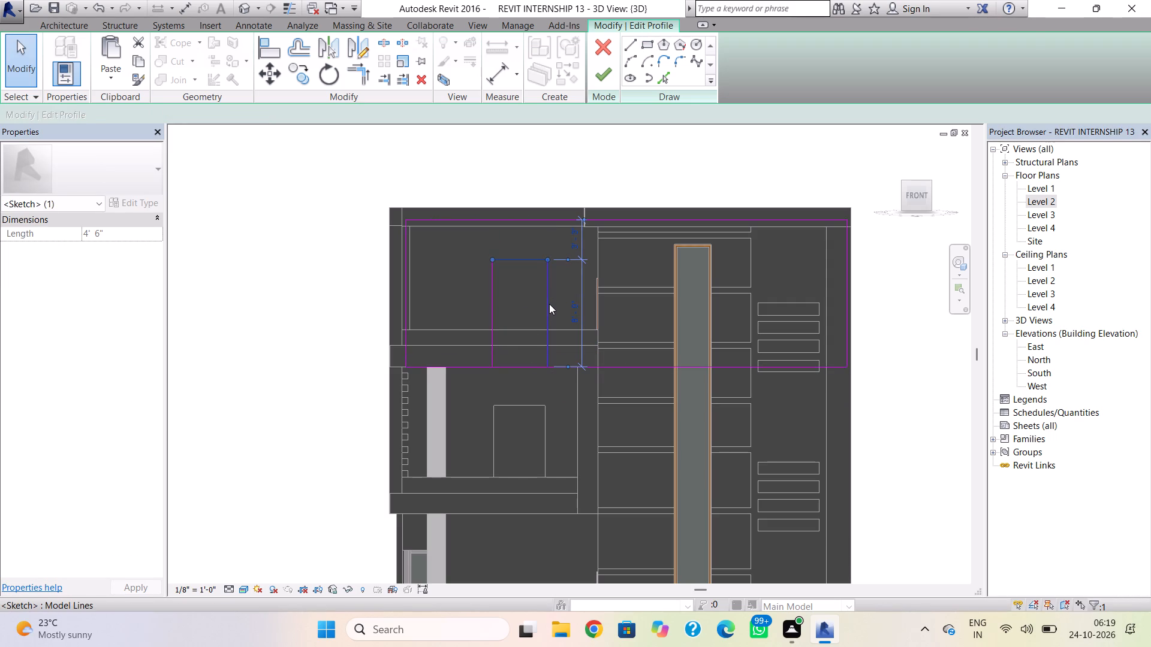
{"action": "key", "text": "Escape"}
Delete the opening rectangle's bottom line and the wall profile's continuous base line that overlaps it.
{"action": "left_click", "coordinate": [508, 363]}
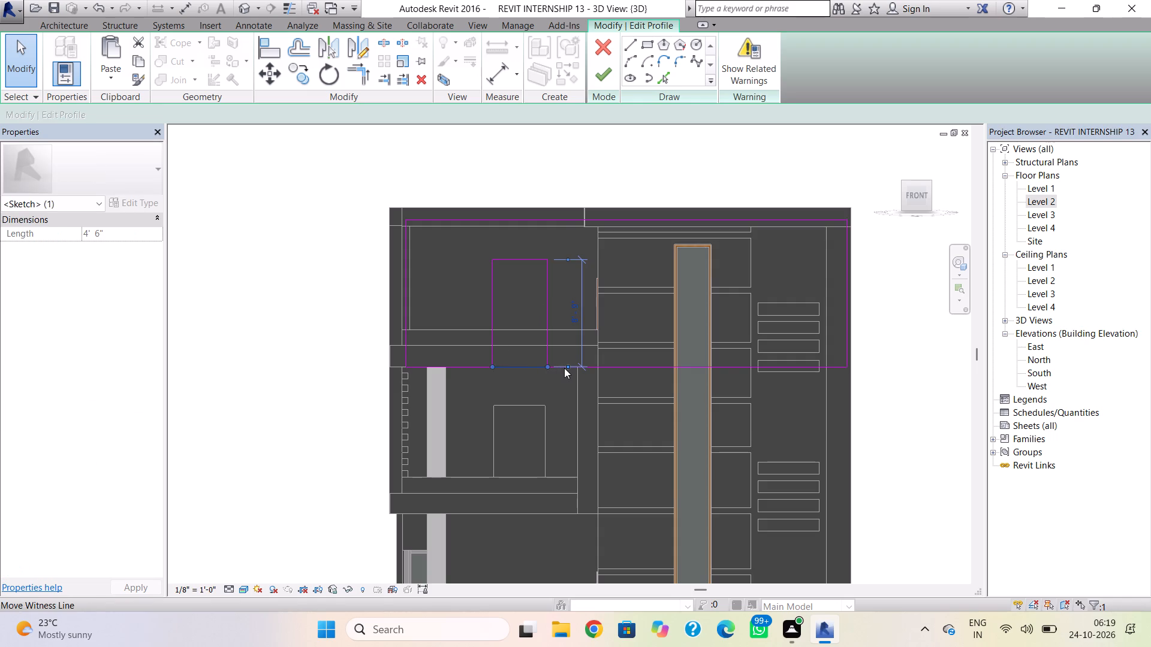
{"action": "key", "text": "Delete"}
{"action": "left_click", "coordinate": [528, 368]}
{"action": "key", "text": "Delete"}
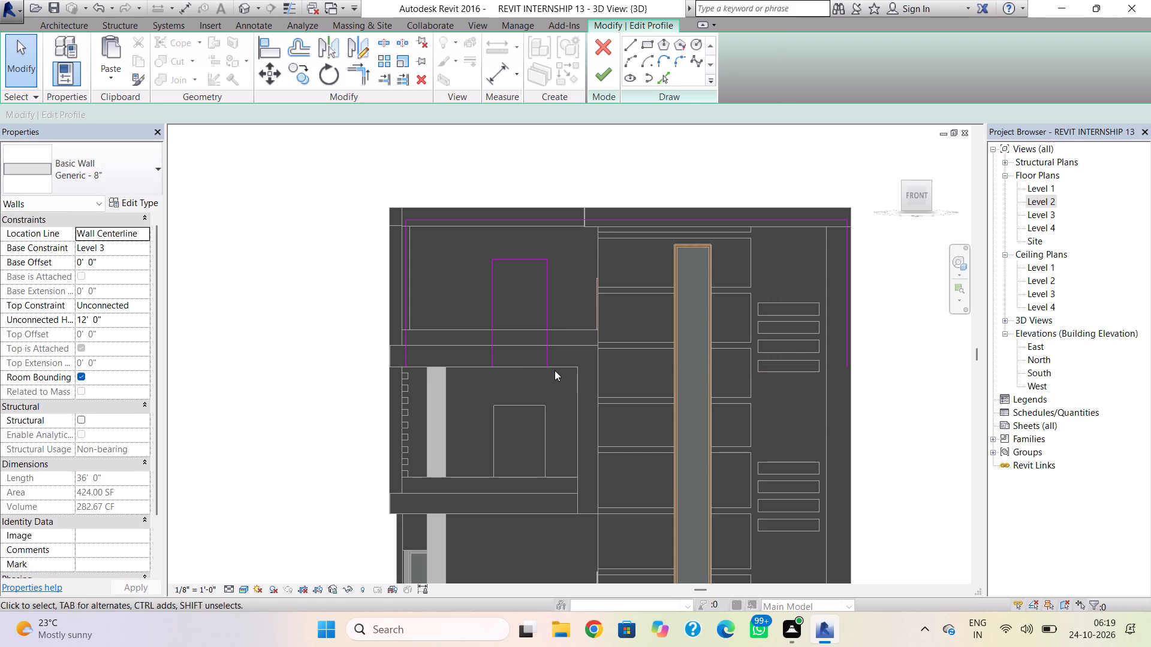
Nudge the terrace opening's top edge down two increments.
{"action": "left_click", "coordinate": [526, 258]}
{"action": "key", "text": "Down"}
{"action": "key", "text": "Down"}
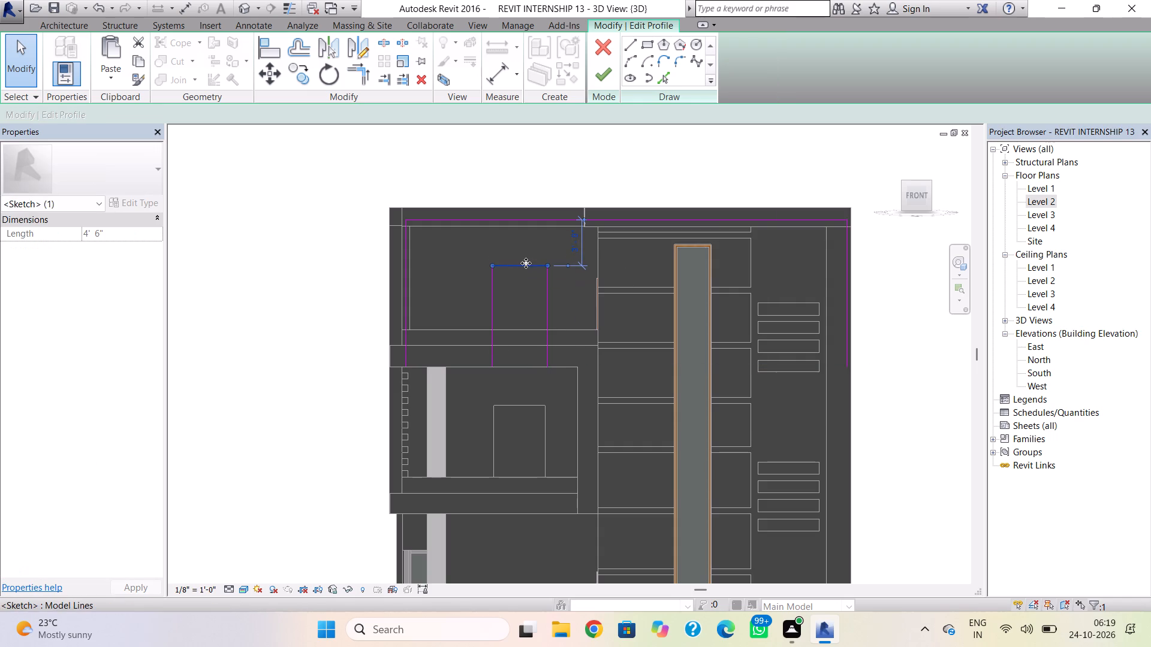
{"action": "left_click", "coordinate": [526, 263]}
{"action": "left_click", "coordinate": [520, 280]}
{"action": "left_click", "coordinate": [525, 247]}
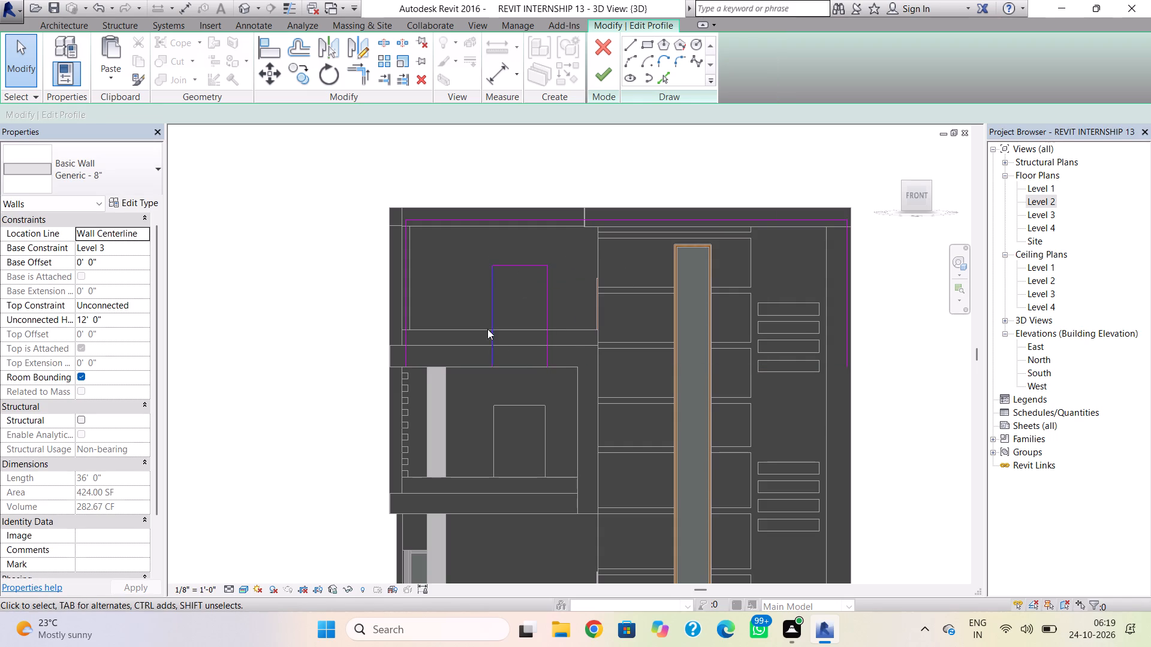
Draw two base line segments, one on each side of the terrace opening, and finish the wall profile edit.
{"action": "left_click", "coordinate": [625, 41]}
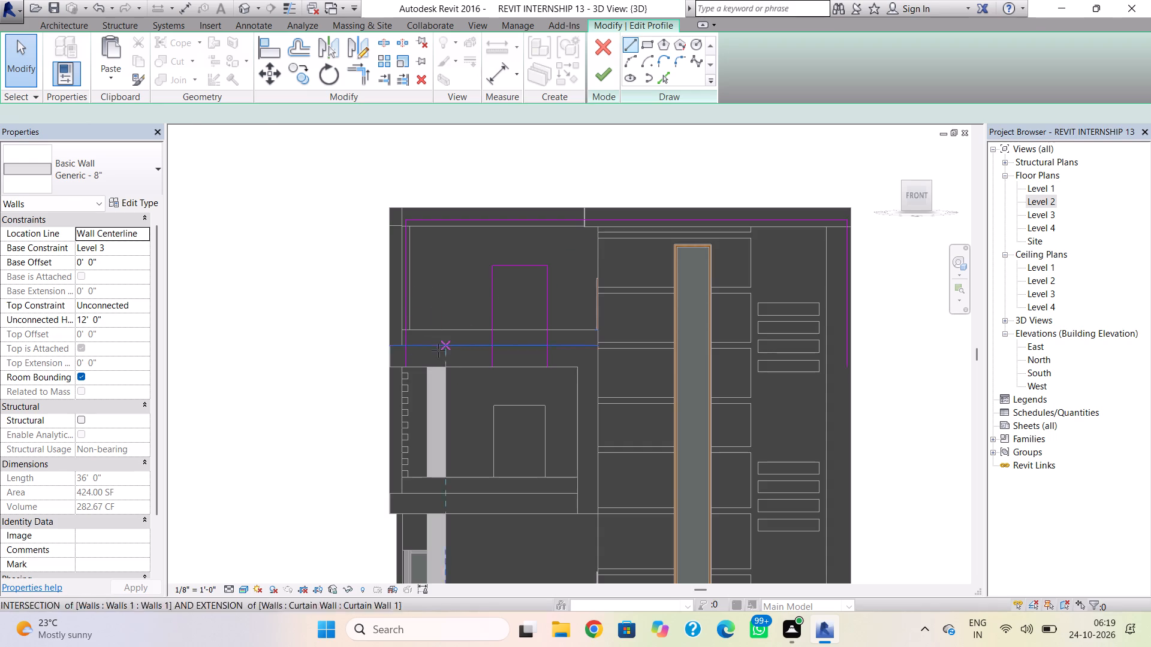
{"action": "left_click", "coordinate": [410, 365]}
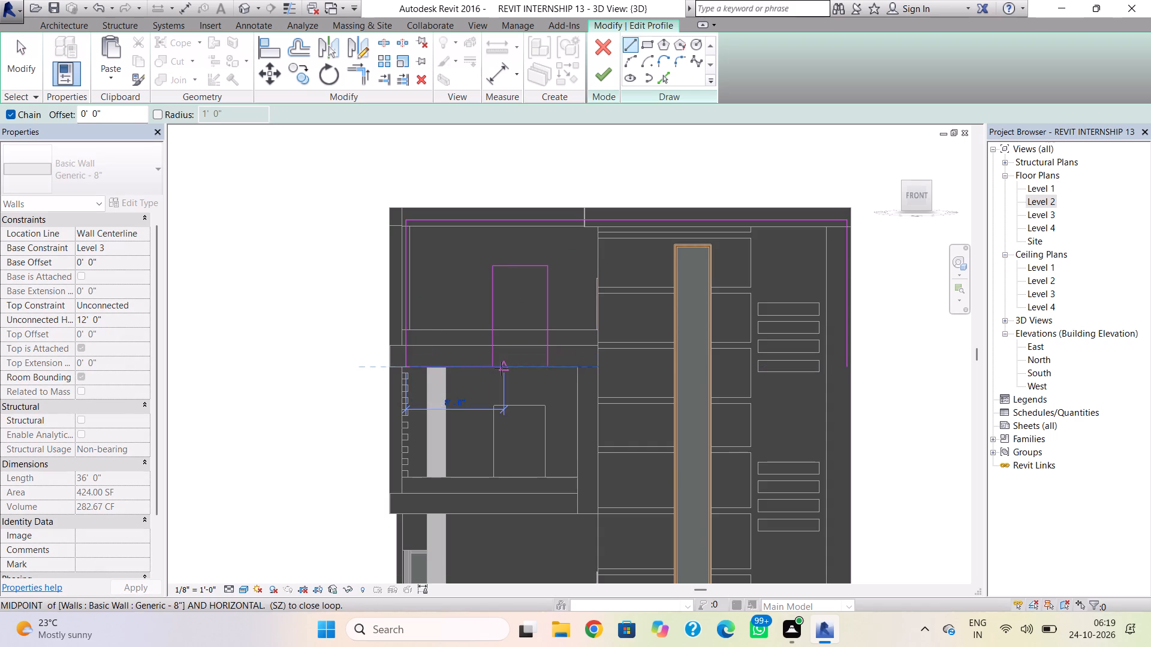
{"action": "left_click", "coordinate": [497, 367]}
{"action": "left_click", "coordinate": [550, 366]}
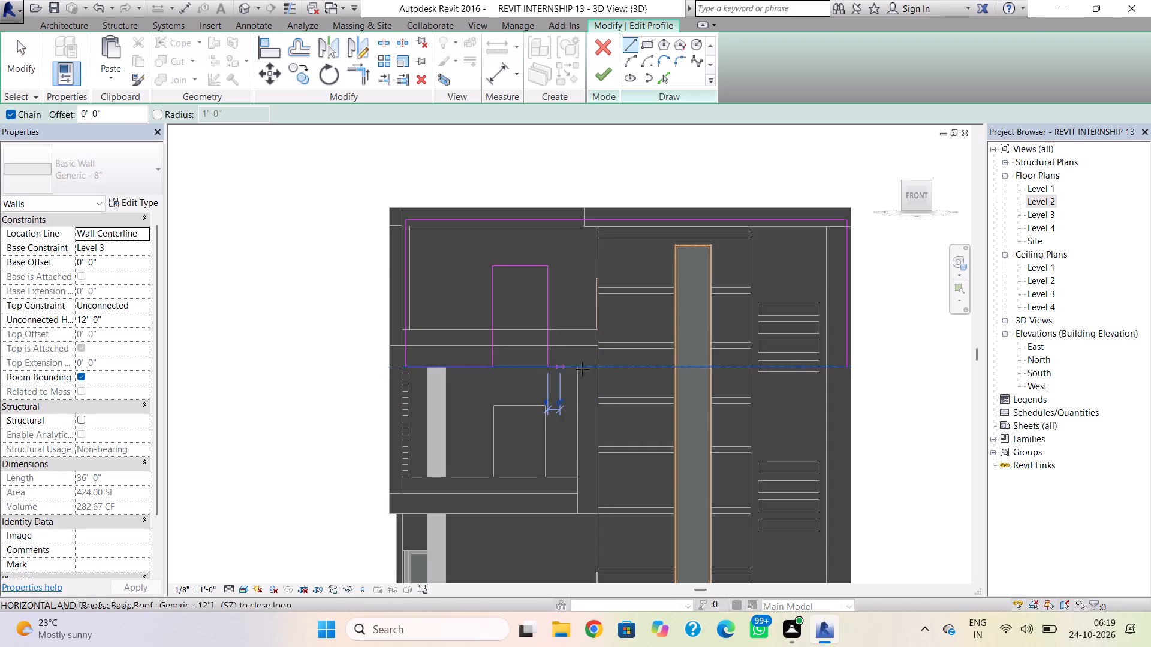
{"action": "left_click", "coordinate": [846, 363]}
{"action": "key", "text": "Escape"}
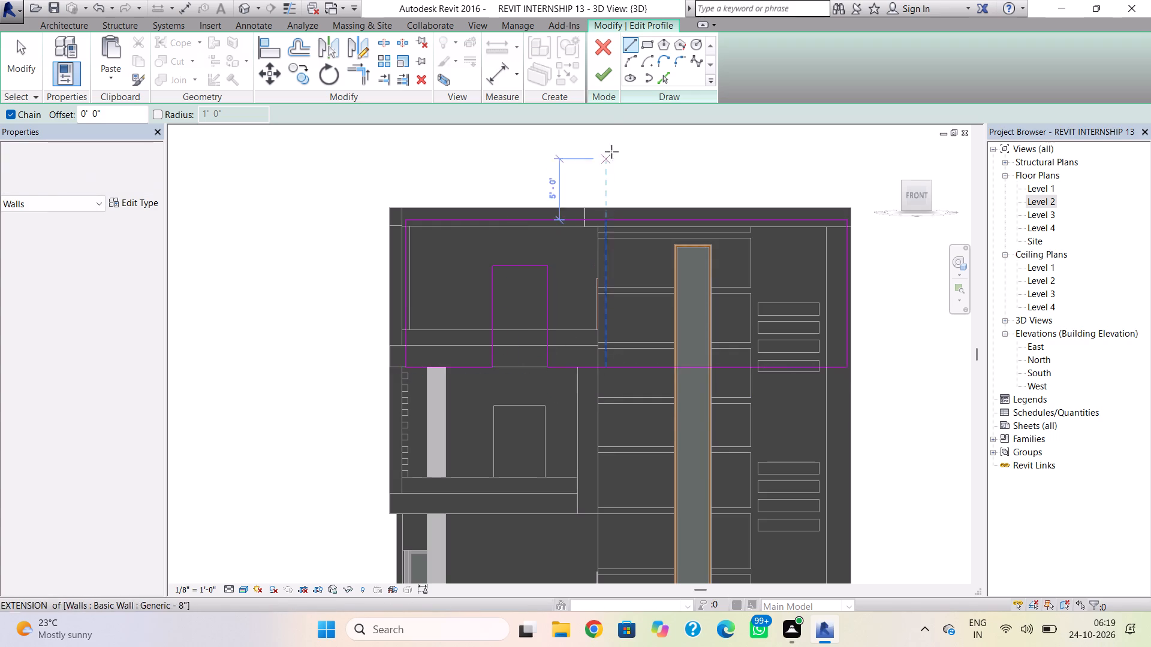
{"action": "left_click", "coordinate": [606, 73]}
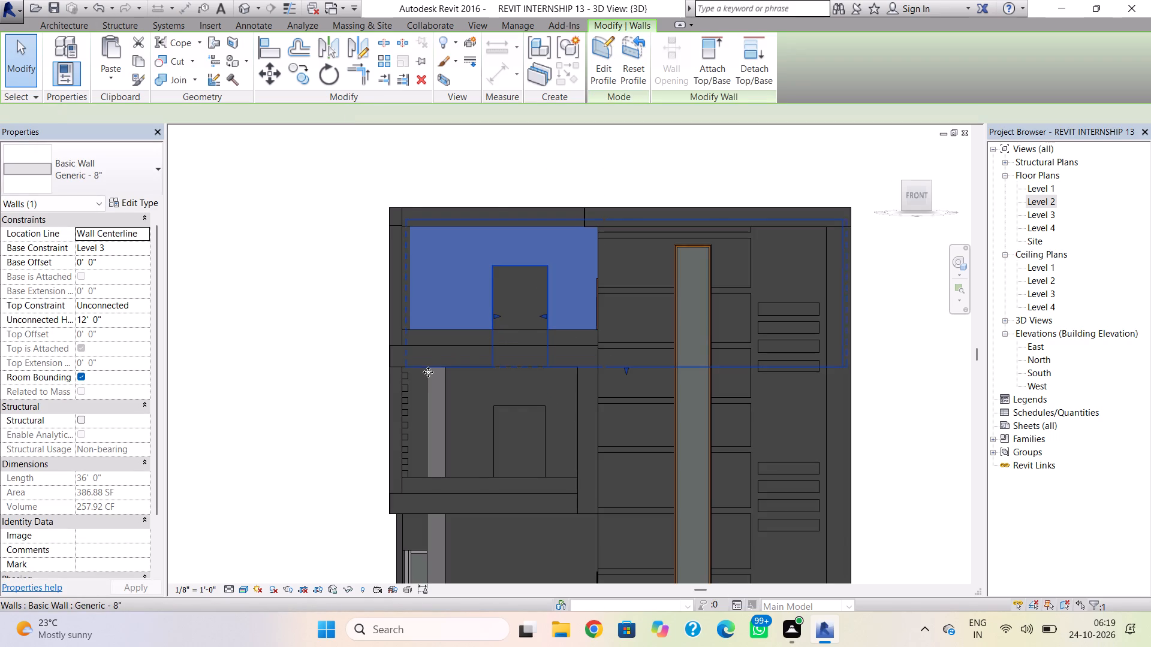
{"action": "right_click_drag", "start_coordinate": [428, 372], "coordinate": [579, 440], "text": "shift"}
{"action": "key", "text": "Escape"}
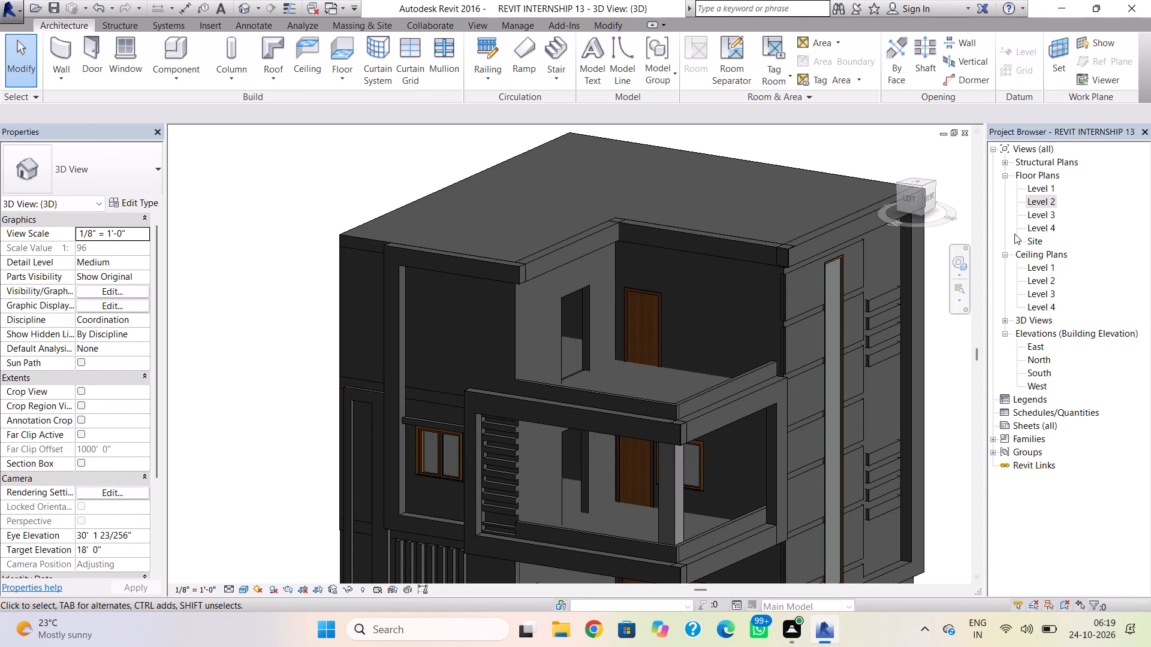
In the Level 2 floor plan, start a Handrail - Rectangular railing with a 14' 11" path line along the balcony's left inner wall edge.
{"action": "double_click", "coordinate": [1039, 198]}
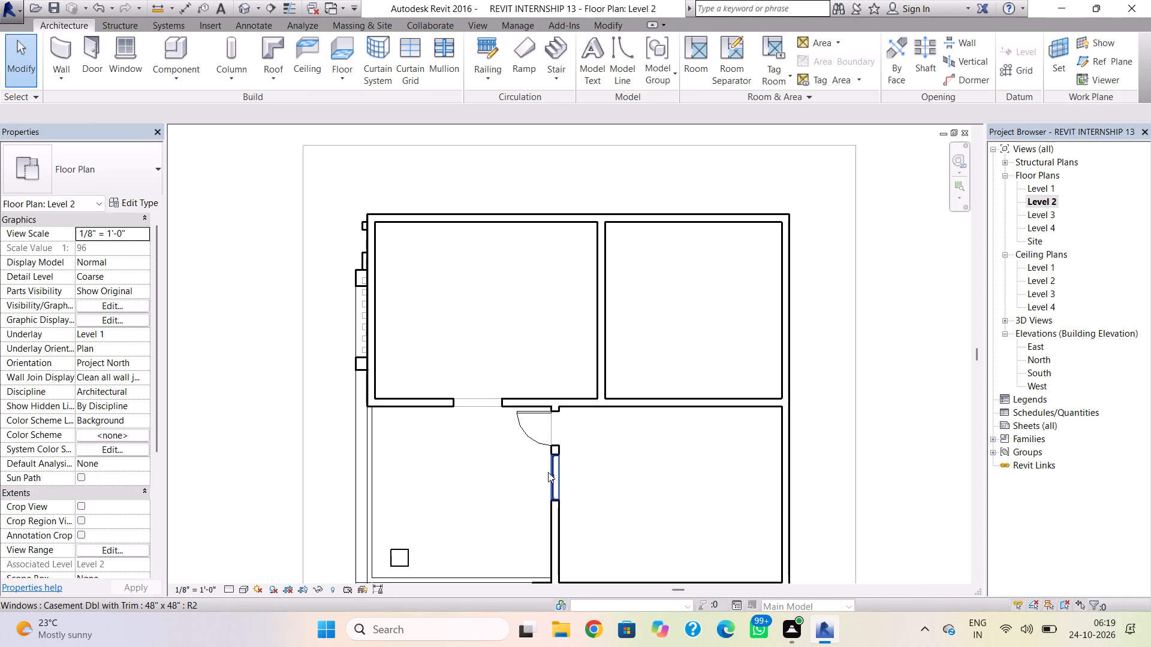
{"action": "scroll", "coordinate": [548, 472], "scroll_direction": "down", "scroll_amount": 1}
{"action": "middle_click_drag", "start_coordinate": [550, 465], "coordinate": [565, 428]}
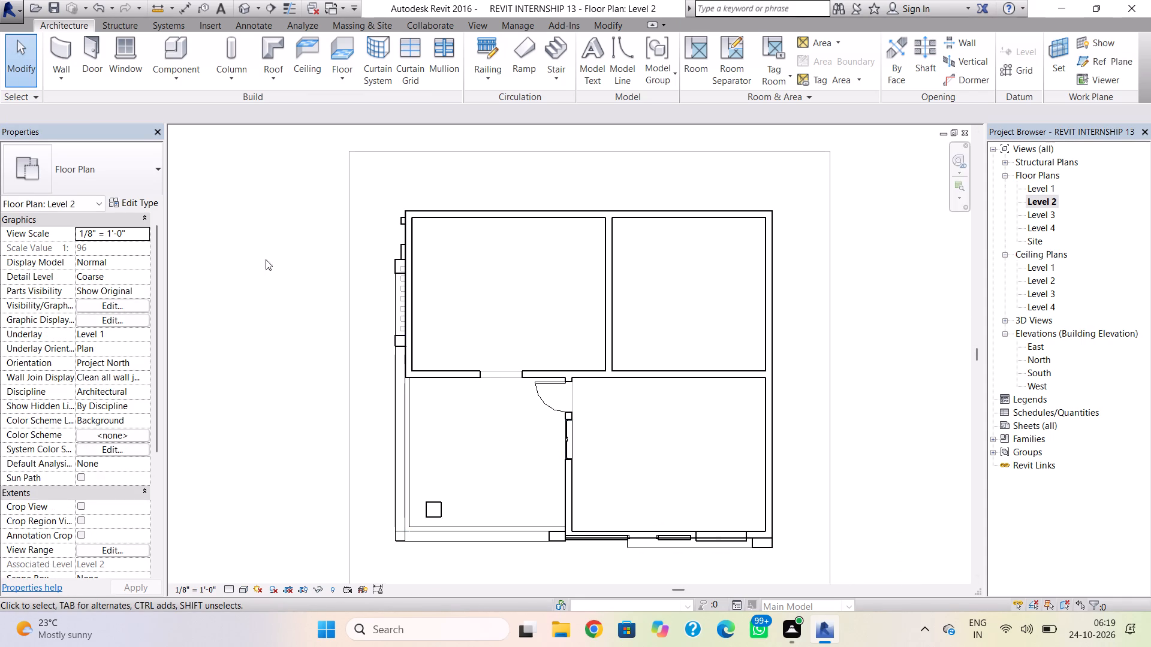
{"action": "left_click", "coordinate": [450, 65]}
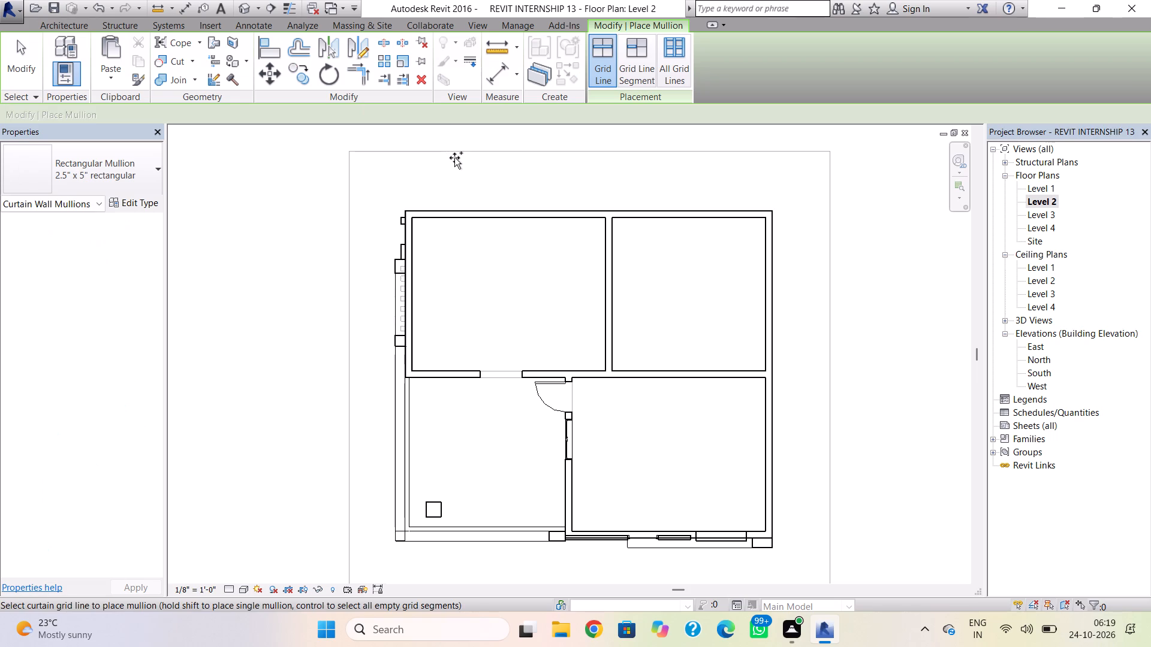
{"action": "key", "text": "Escape"}
{"action": "left_click", "coordinate": [487, 47]}
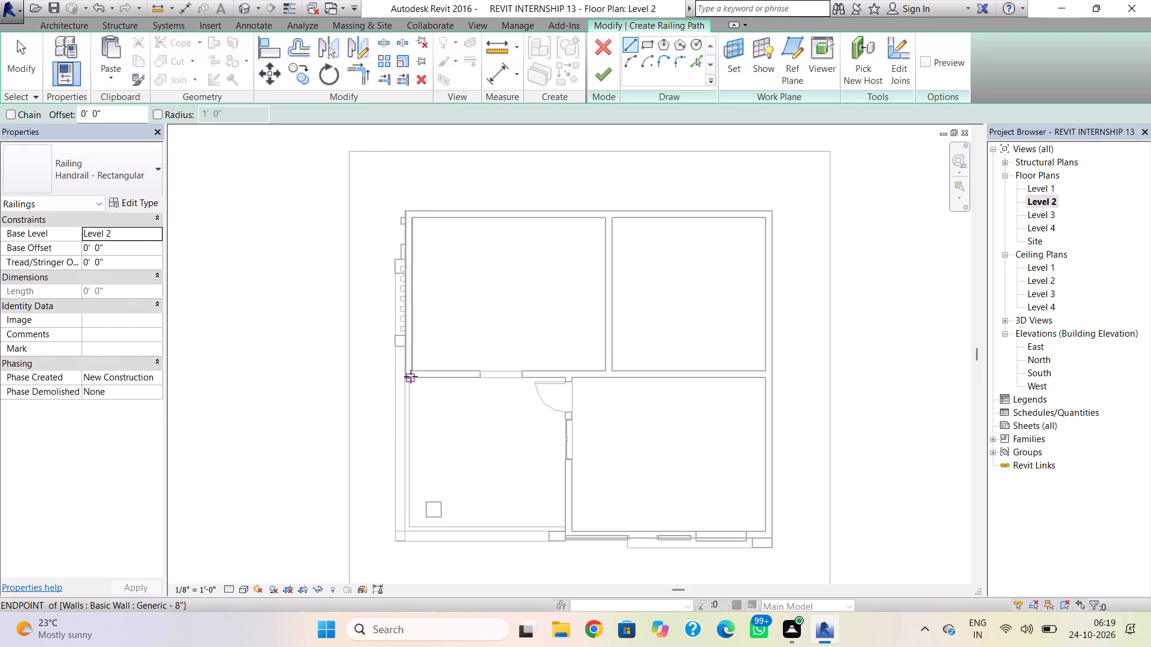
{"action": "scroll", "coordinate": [409, 380], "scroll_direction": "up", "scroll_amount": 4}
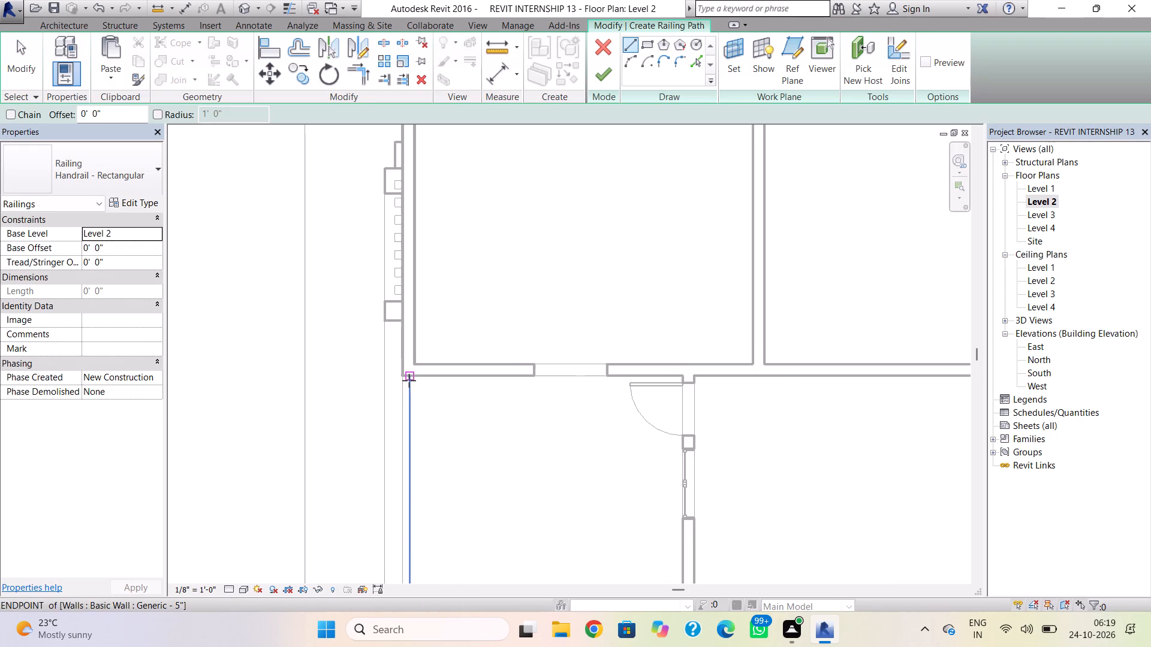
{"action": "scroll", "coordinate": [409, 380], "scroll_direction": "up", "scroll_amount": 3}
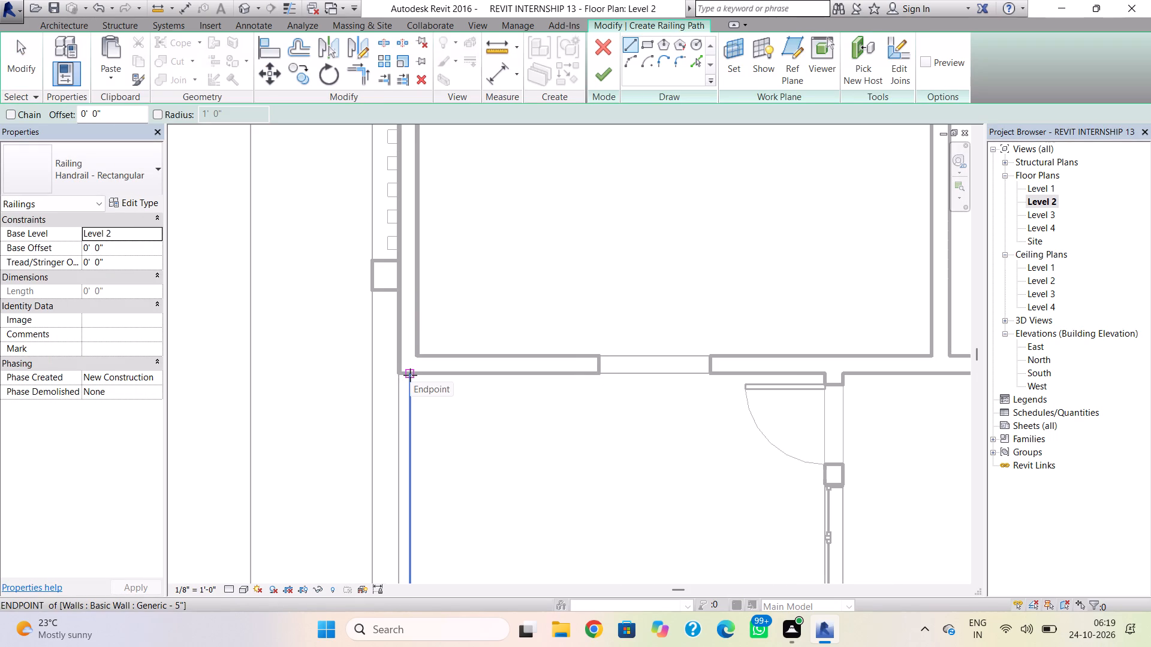
{"action": "left_click", "coordinate": [410, 375]}
{"action": "scroll", "coordinate": [404, 516], "scroll_direction": "down", "scroll_amount": 2}
{"action": "middle_click_drag", "start_coordinate": [403, 503], "coordinate": [403, 356]}
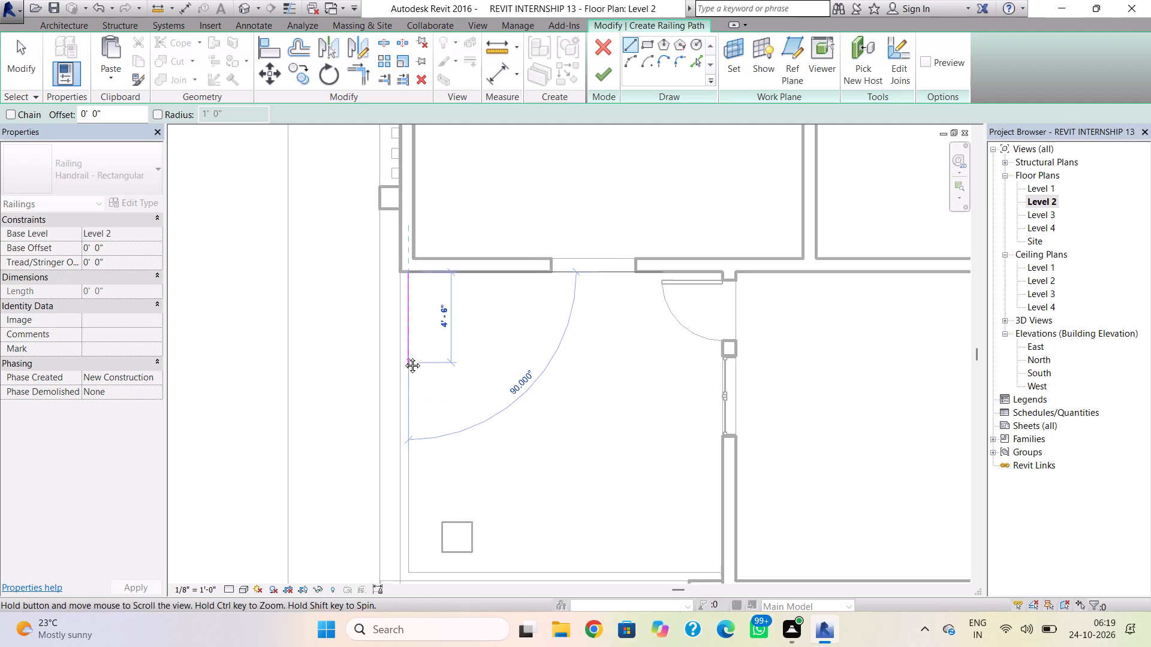
{"action": "middle_click_drag", "start_coordinate": [403, 356], "coordinate": [404, 355]}
{"action": "scroll", "coordinate": [405, 427], "scroll_direction": "up", "scroll_amount": 1}
{"action": "middle_click_drag", "start_coordinate": [409, 572], "coordinate": [386, 439]}
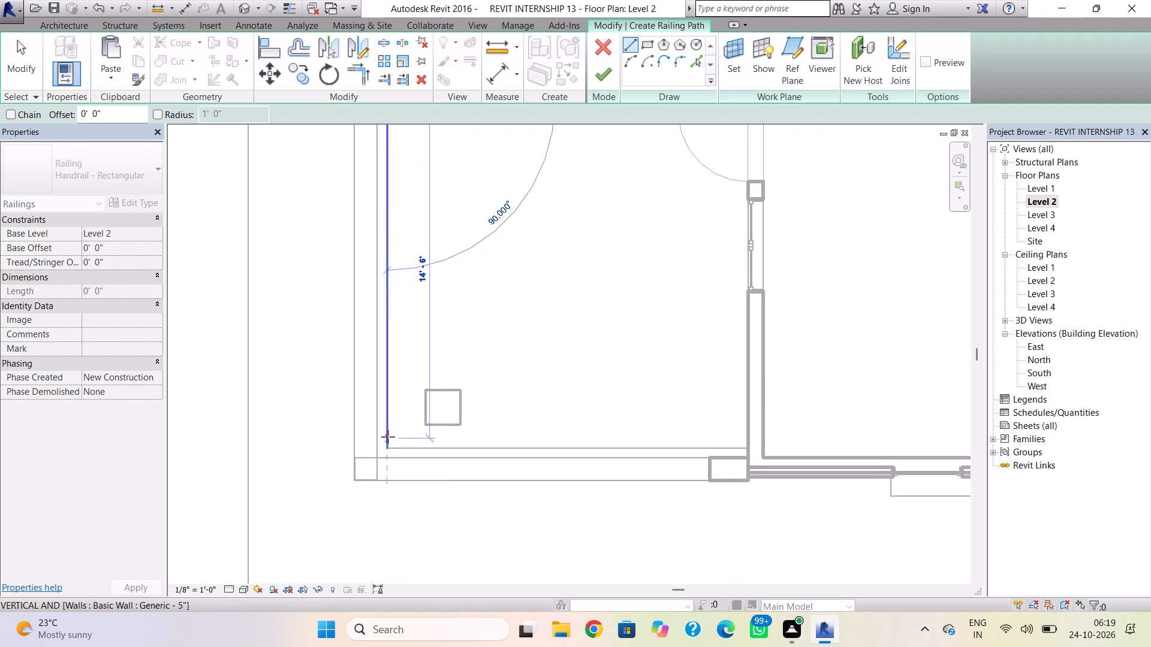
{"action": "scroll", "coordinate": [388, 437], "scroll_direction": "up", "scroll_amount": 5}
{"action": "left_click", "coordinate": [388, 453]}
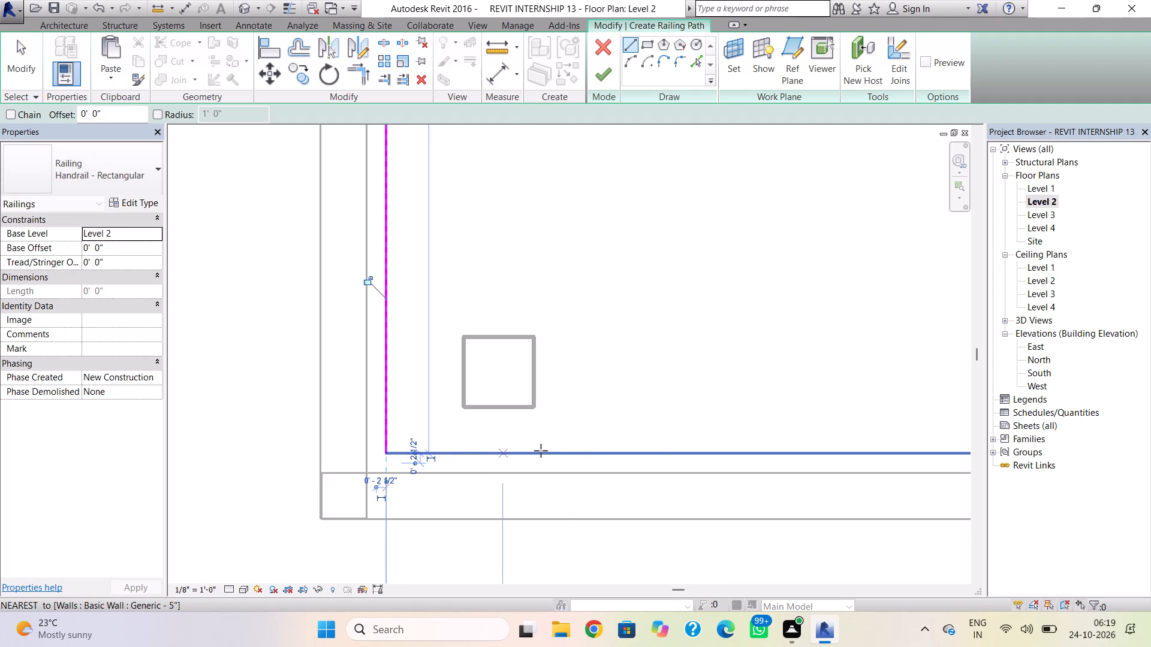
Draw a 15' 7" railing path line along the balcony's front inner wall edge, joined to the first line, and finish the railing.
{"action": "scroll", "coordinate": [658, 457], "scroll_direction": "down", "scroll_amount": 1}
{"action": "middle_click_drag", "start_coordinate": [661, 458], "coordinate": [431, 456]}
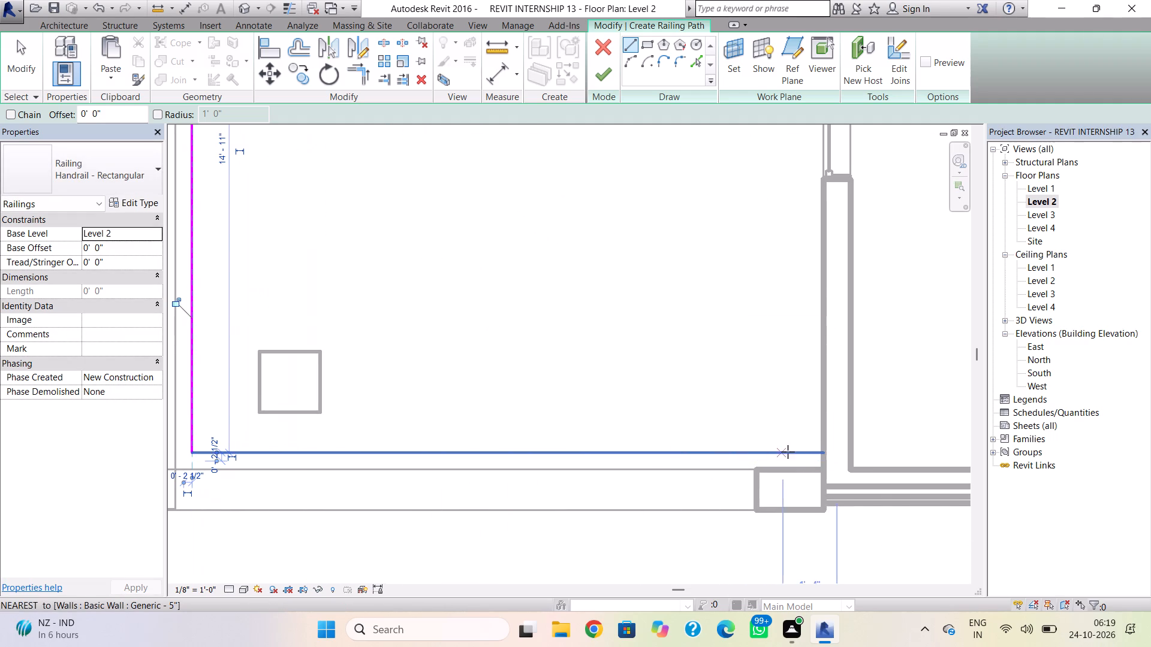
{"action": "left_click", "coordinate": [823, 448]}
{"action": "key", "text": "Escape"}
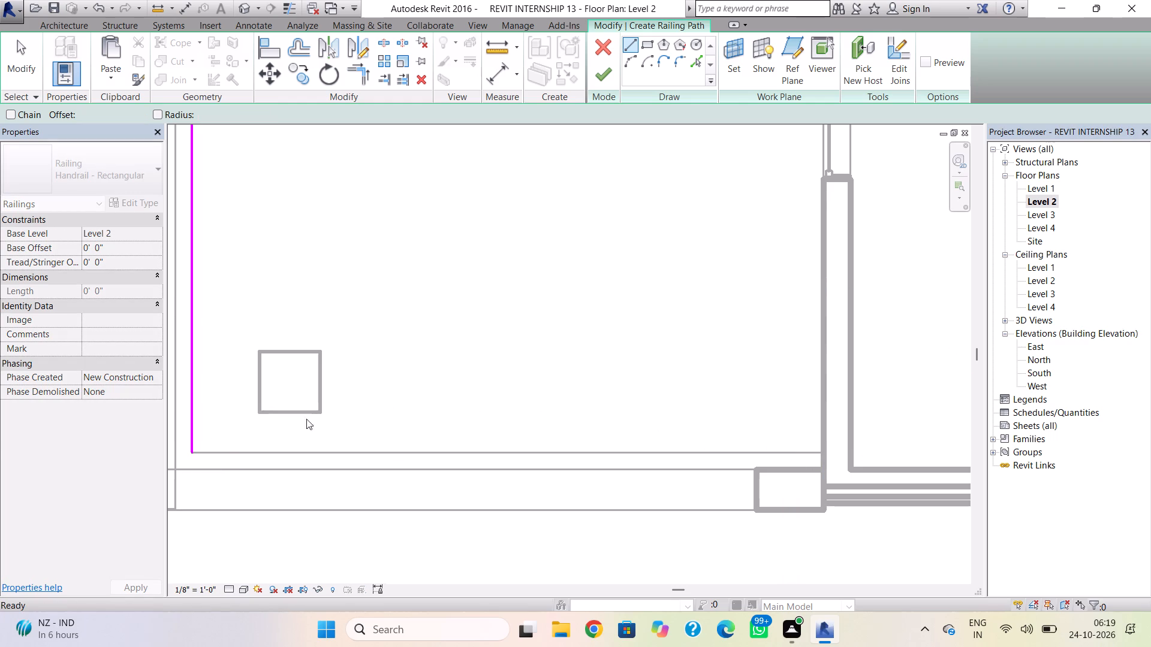
{"action": "left_click", "coordinate": [635, 46]}
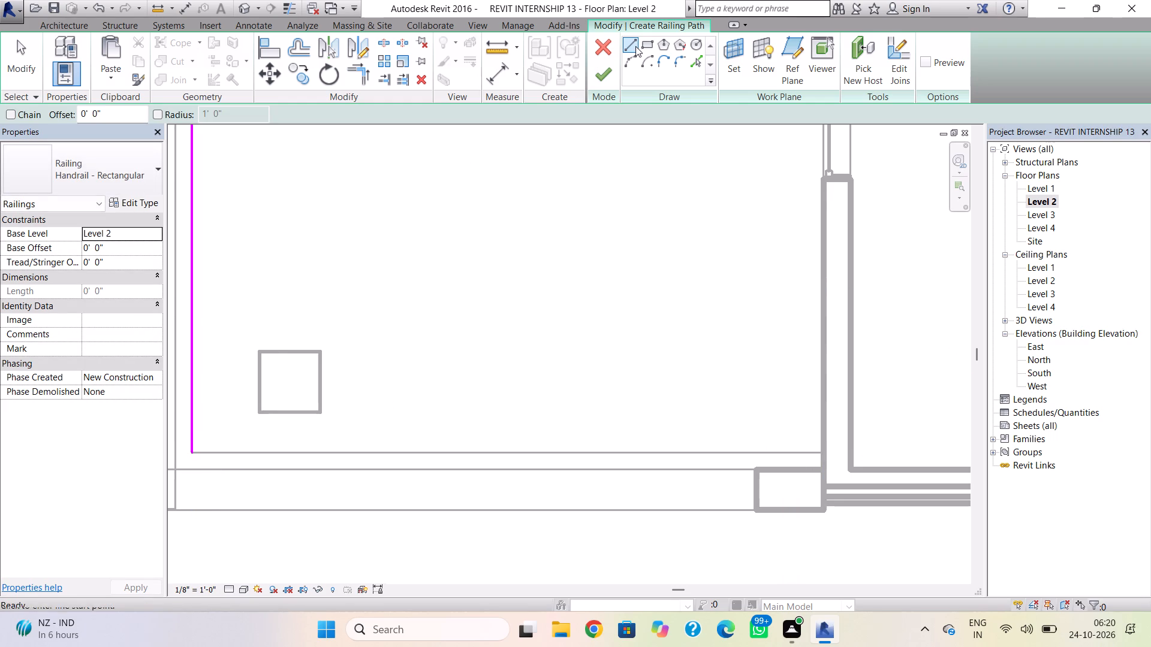
{"action": "left_click", "coordinate": [192, 453]}
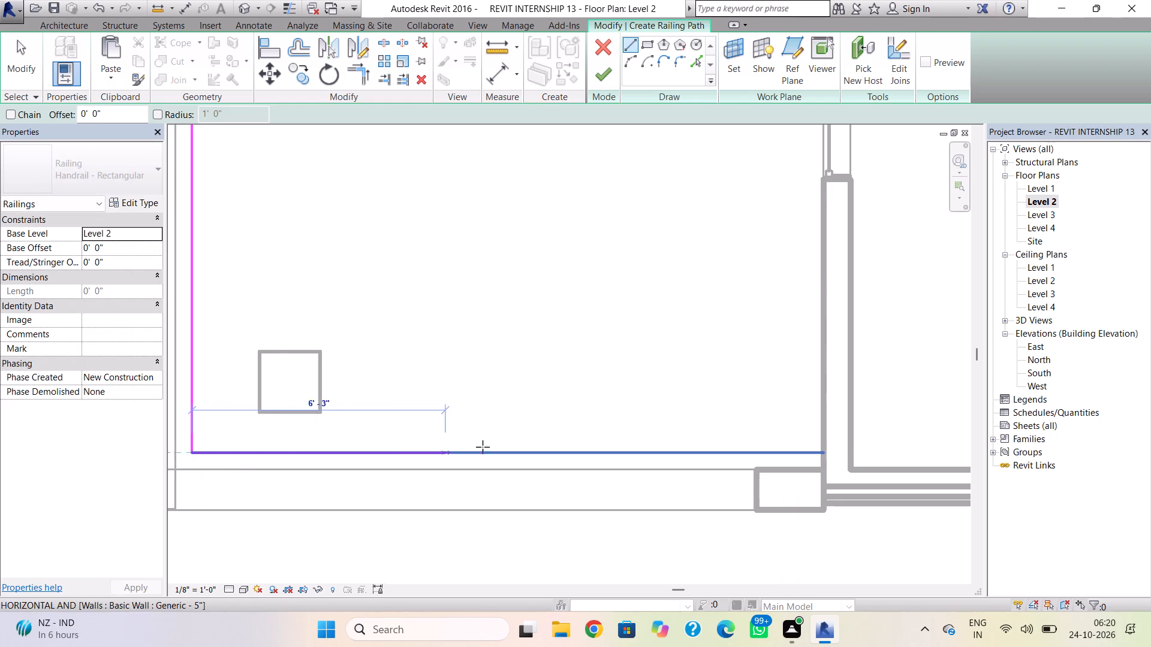
{"action": "left_click", "coordinate": [820, 451]}
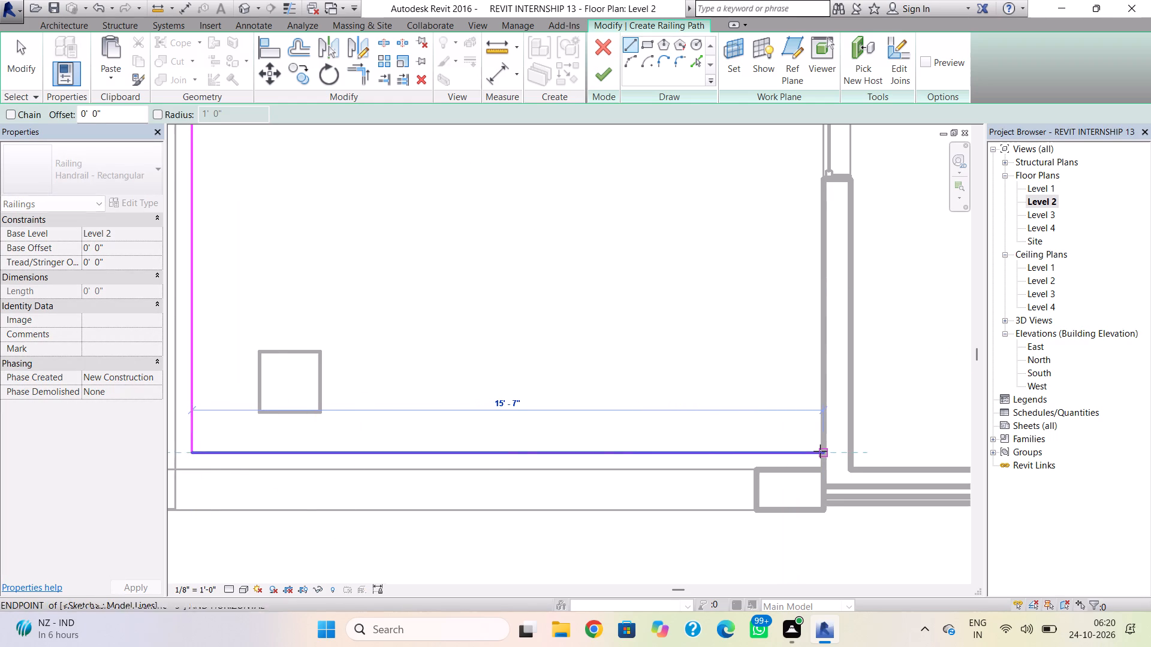
{"action": "key", "text": "Escape"}
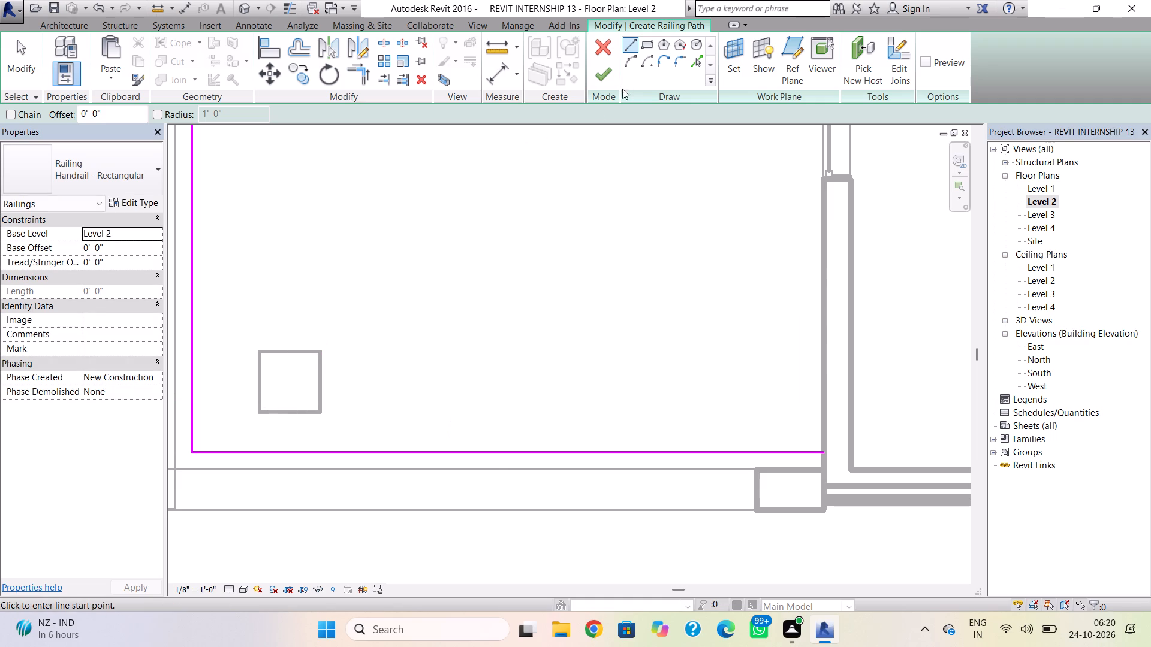
{"action": "left_click", "coordinate": [606, 77]}
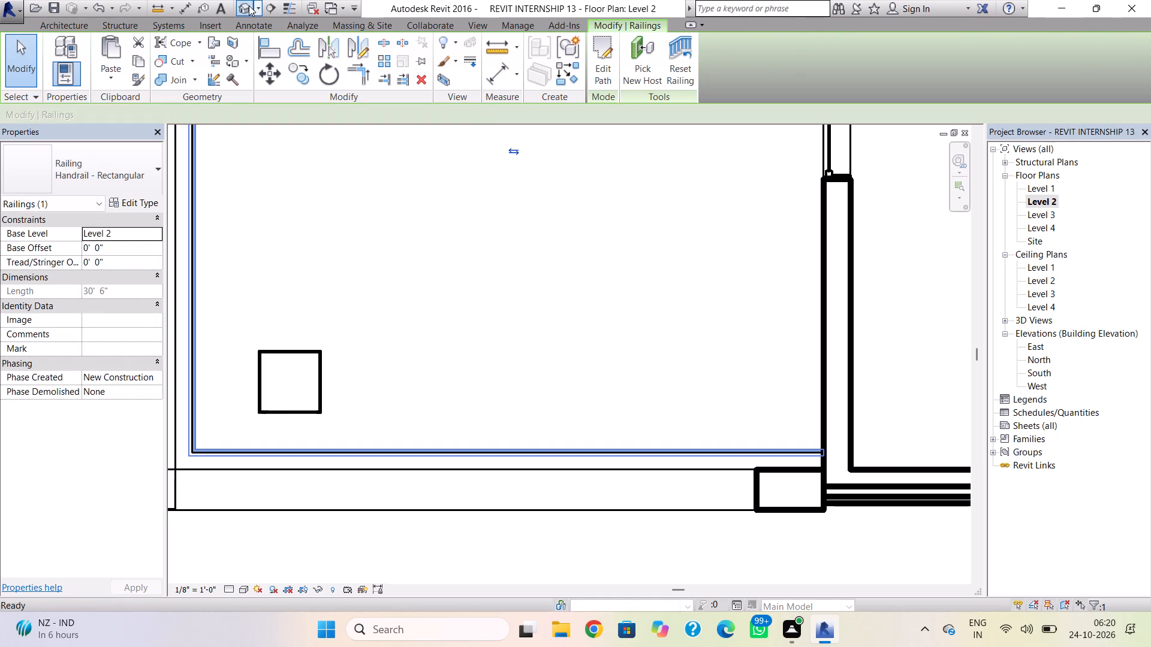
Examine the new Level 2 balcony railing in the 3D view.
{"action": "left_click", "coordinate": [249, 5]}
{"action": "scroll", "coordinate": [618, 505], "scroll_direction": "down", "scroll_amount": 1}
{"action": "middle_click_drag", "start_coordinate": [610, 481], "coordinate": [595, 365]}
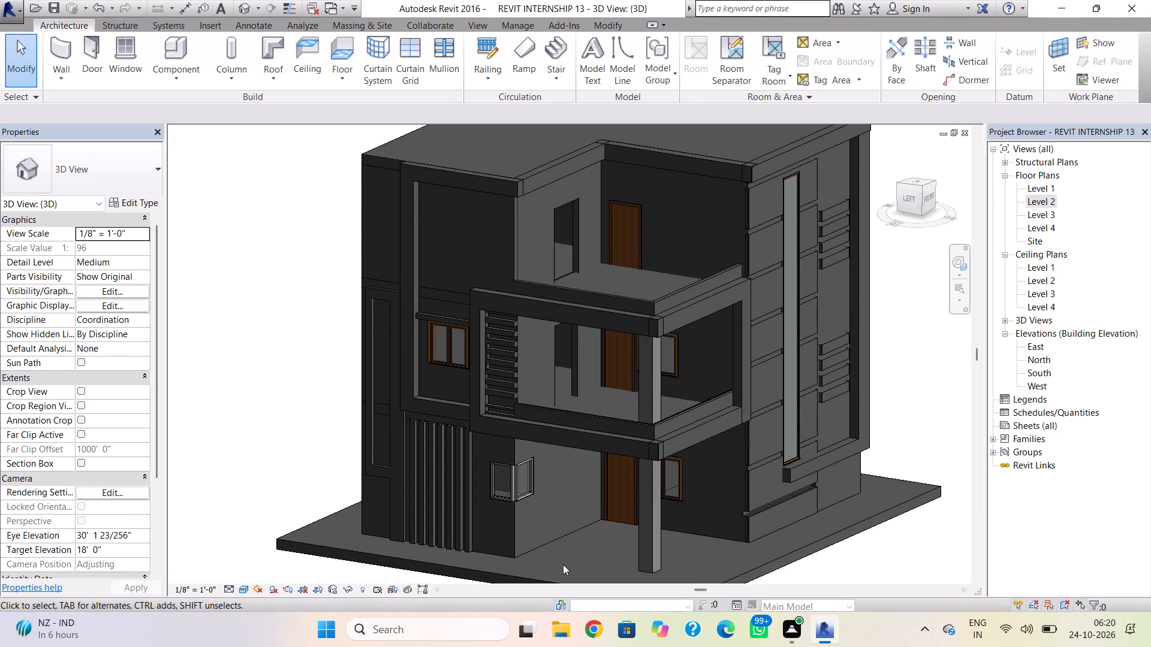
{"action": "key", "text": "Escape"}
{"action": "right_click_drag", "start_coordinate": [607, 503], "coordinate": [358, 536], "text": "shift"}
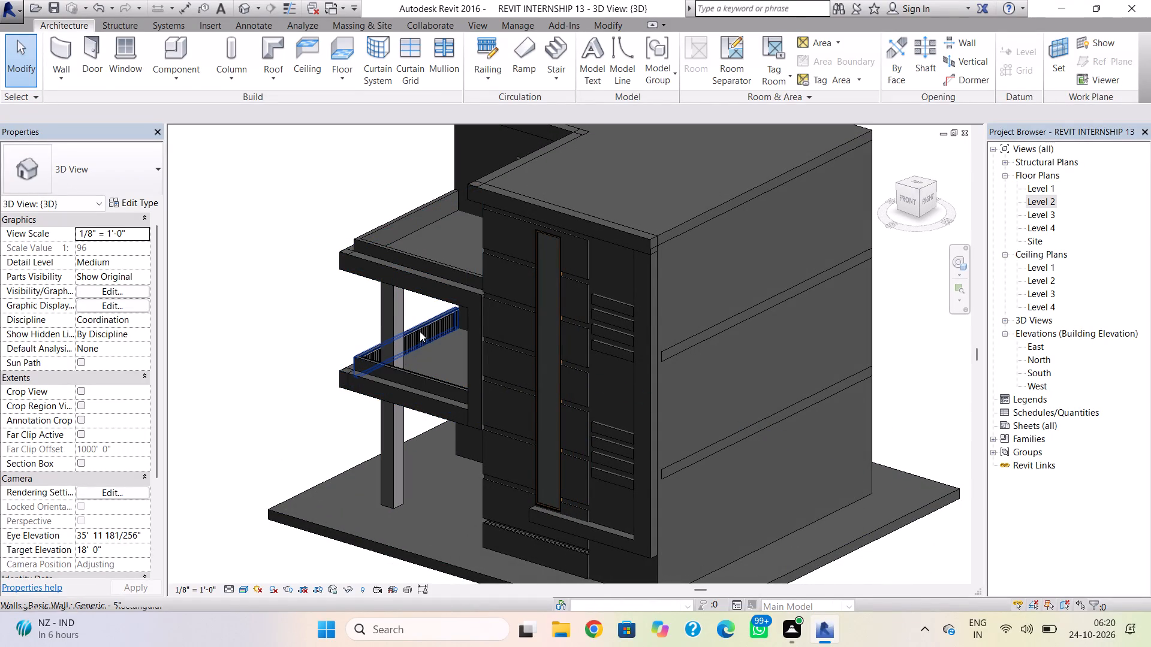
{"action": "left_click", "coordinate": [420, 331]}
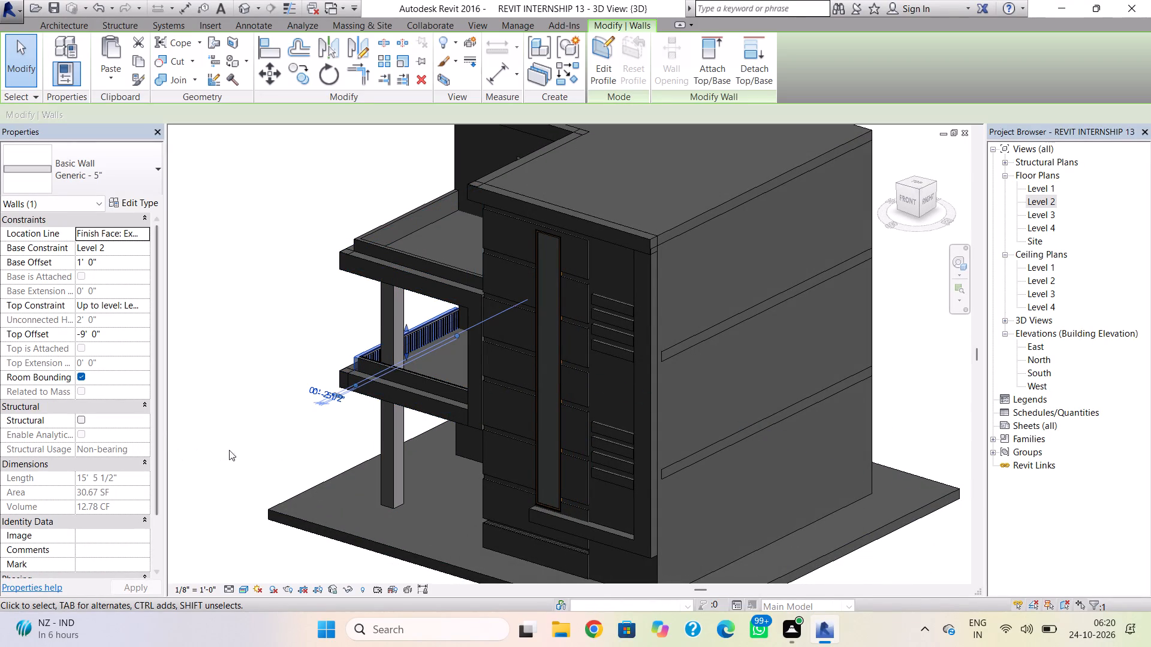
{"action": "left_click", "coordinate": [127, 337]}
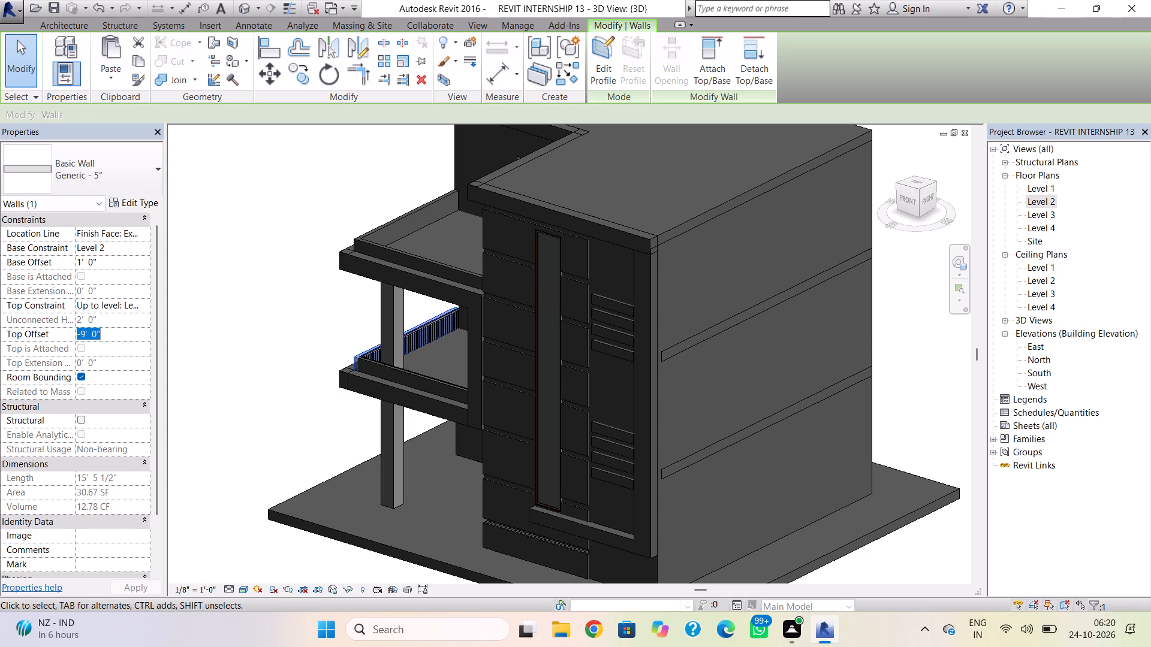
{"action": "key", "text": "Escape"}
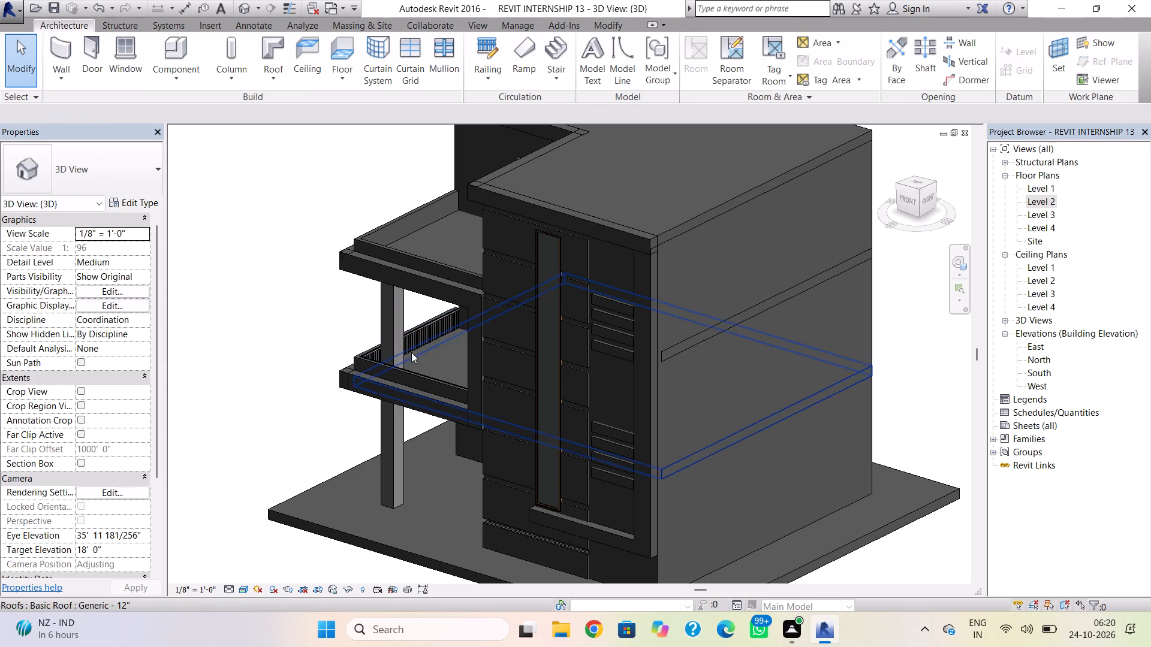
Set the Level 2 balcony railing's base offset to 2' 0" and inspect it around the balcony corner.
{"action": "scroll", "coordinate": [420, 347], "scroll_direction": "up", "scroll_amount": 4}
{"action": "left_click", "coordinate": [422, 322]}
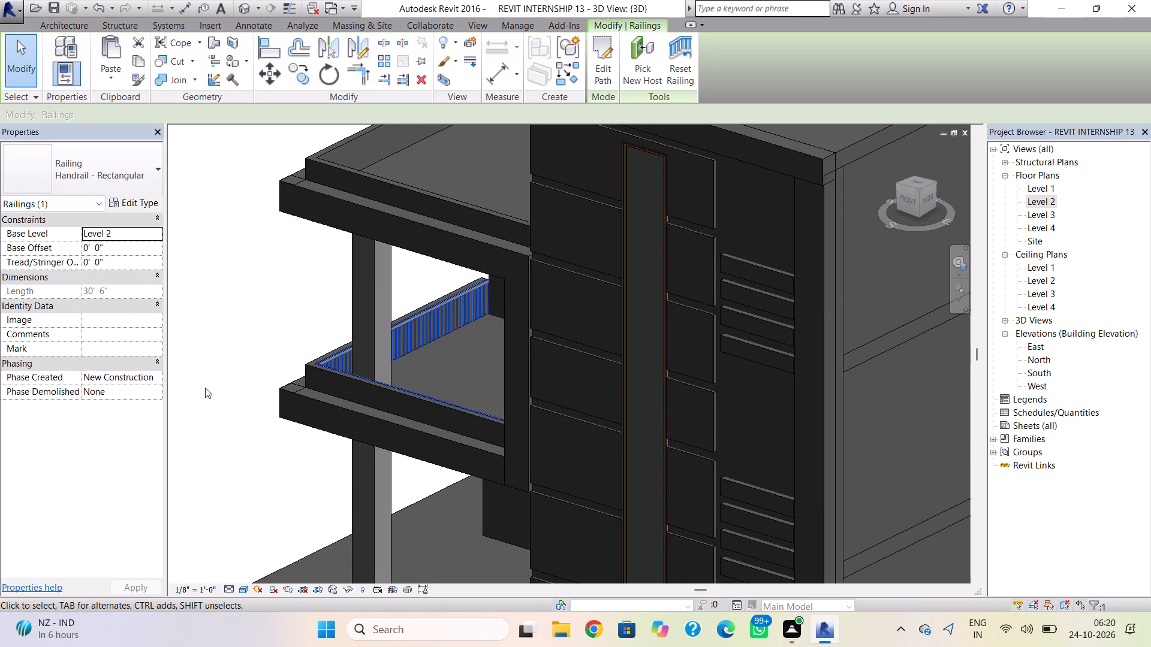
{"action": "left_click", "coordinate": [138, 250]}
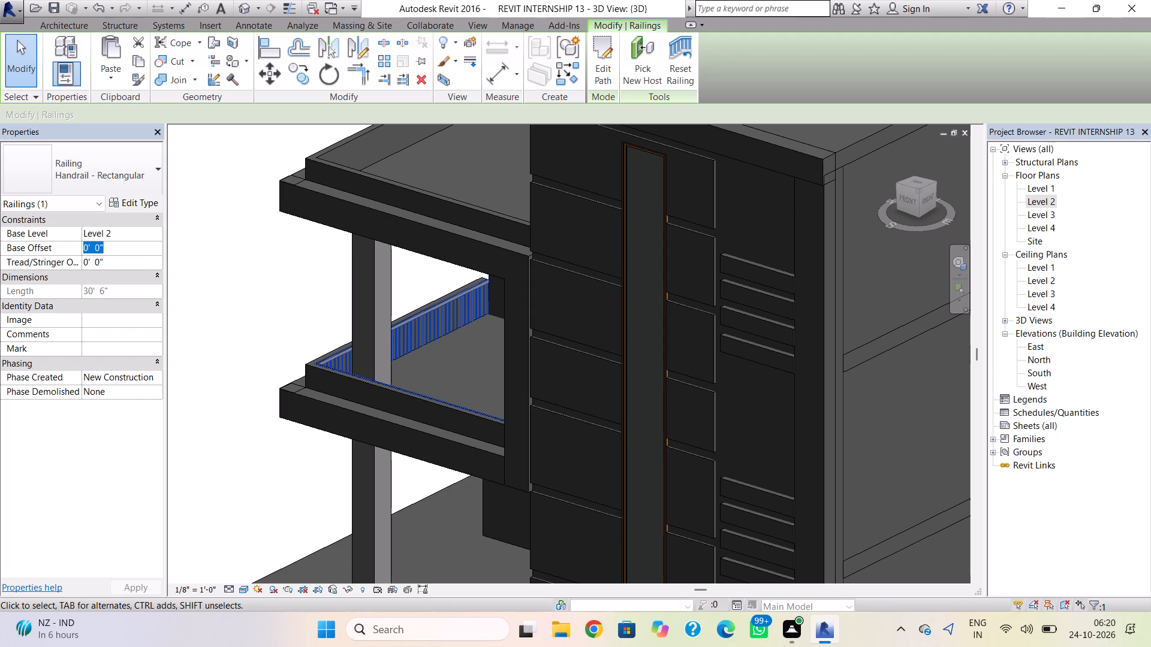
{"action": "key", "text": "2"}
{"action": "key", "text": "apostrophe"}
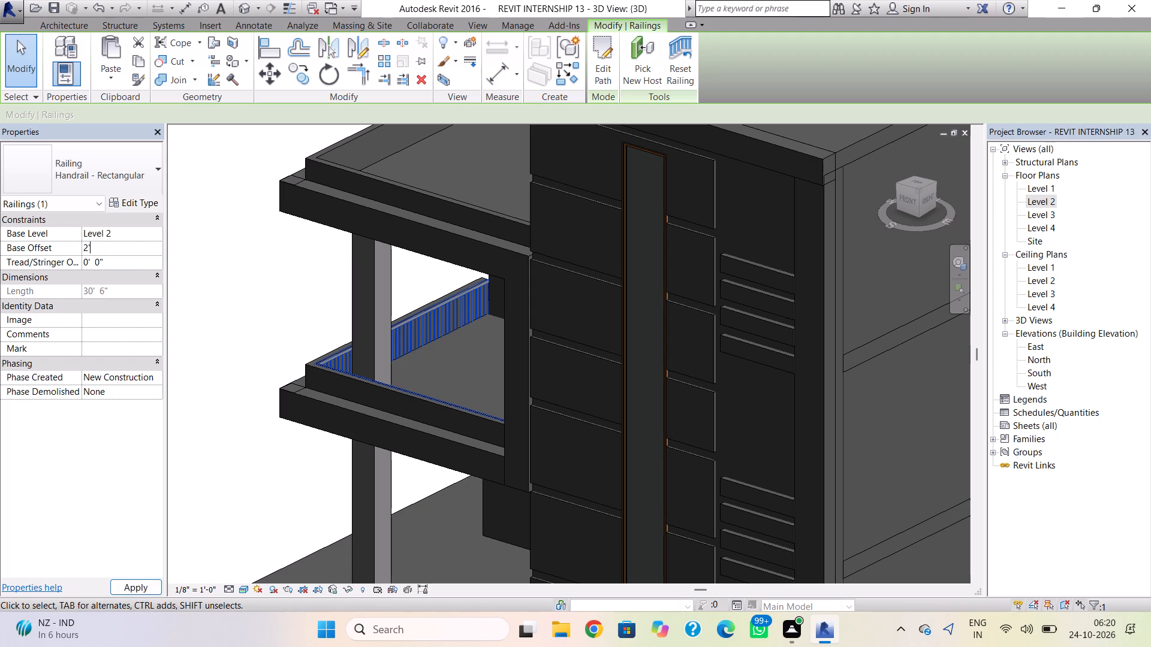
{"action": "key", "text": "Return"}
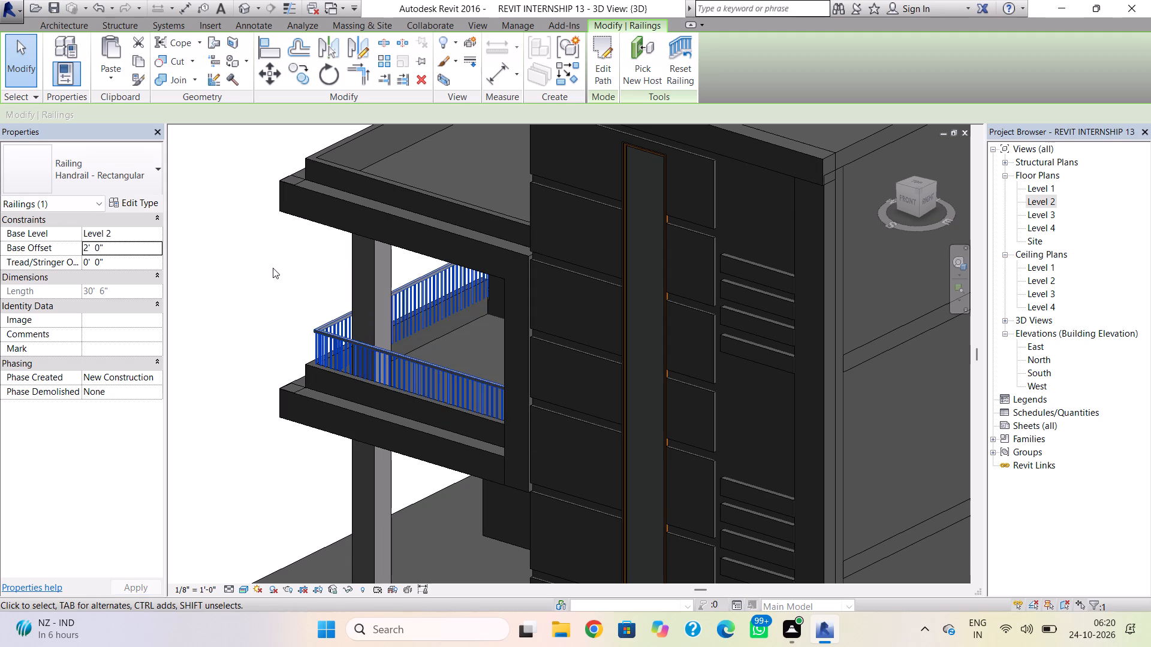
{"action": "right_click_drag", "start_coordinate": [243, 326], "coordinate": [324, 338], "text": "shift"}
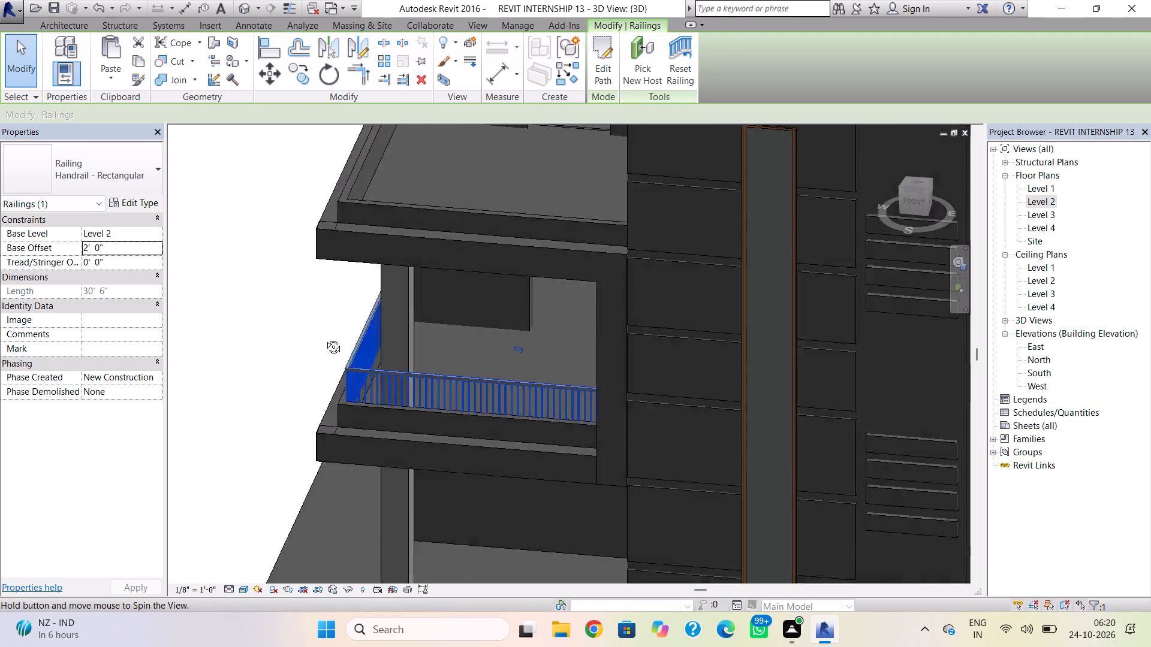
{"action": "right_click_drag", "start_coordinate": [324, 338], "coordinate": [447, 308], "text": "shift"}
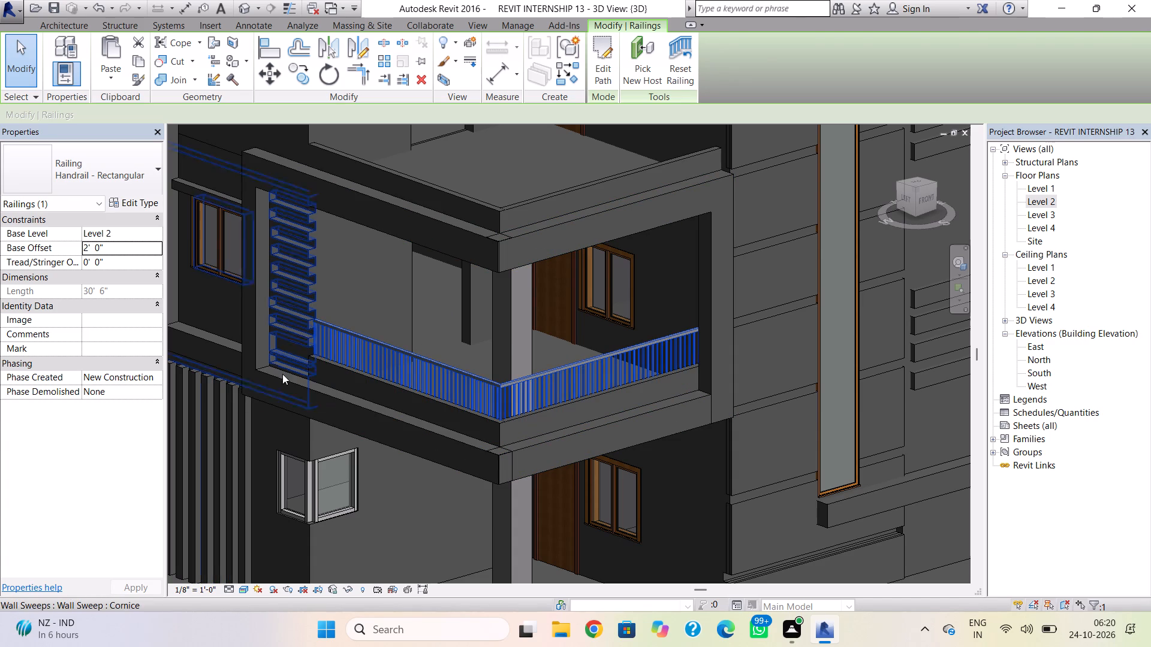
{"action": "key", "text": "Escape"}
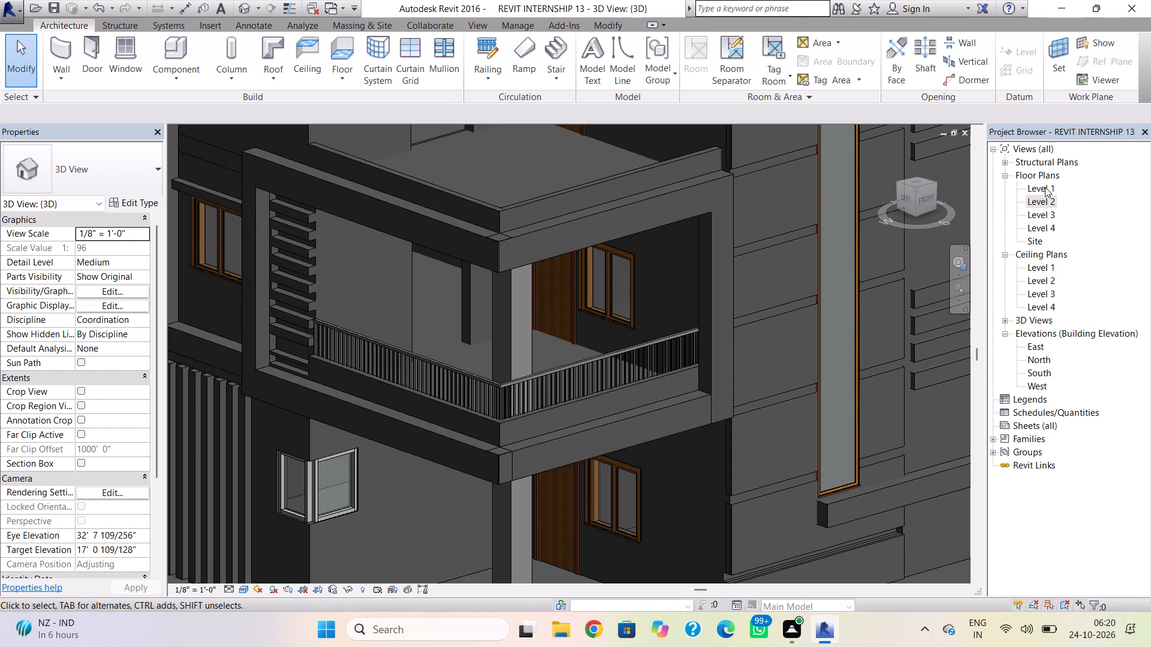
In the Level 2 floor plan, nudge the balcony railing two increments down and two increments left, closer to the outer walls.
{"action": "double_click", "coordinate": [1037, 201]}
{"action": "scroll", "coordinate": [408, 412], "scroll_direction": "up", "scroll_amount": 1}
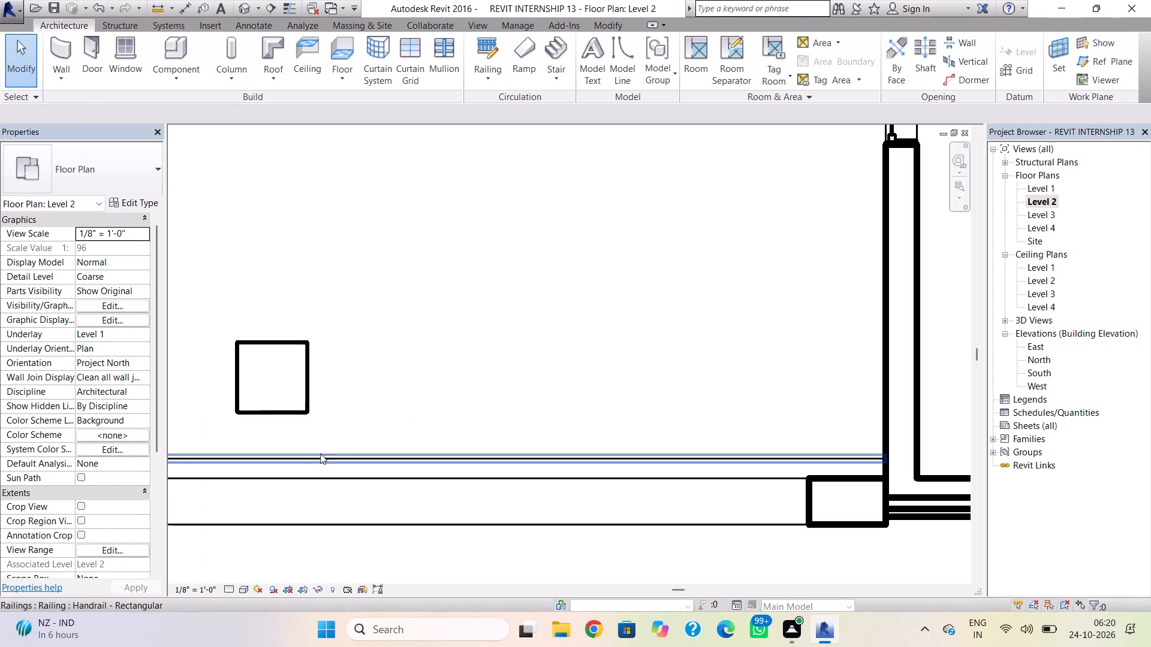
{"action": "left_click", "coordinate": [312, 463]}
{"action": "scroll", "coordinate": [335, 464], "scroll_direction": "down", "scroll_amount": 1}
{"action": "middle_click_drag", "start_coordinate": [336, 464], "coordinate": [482, 439]}
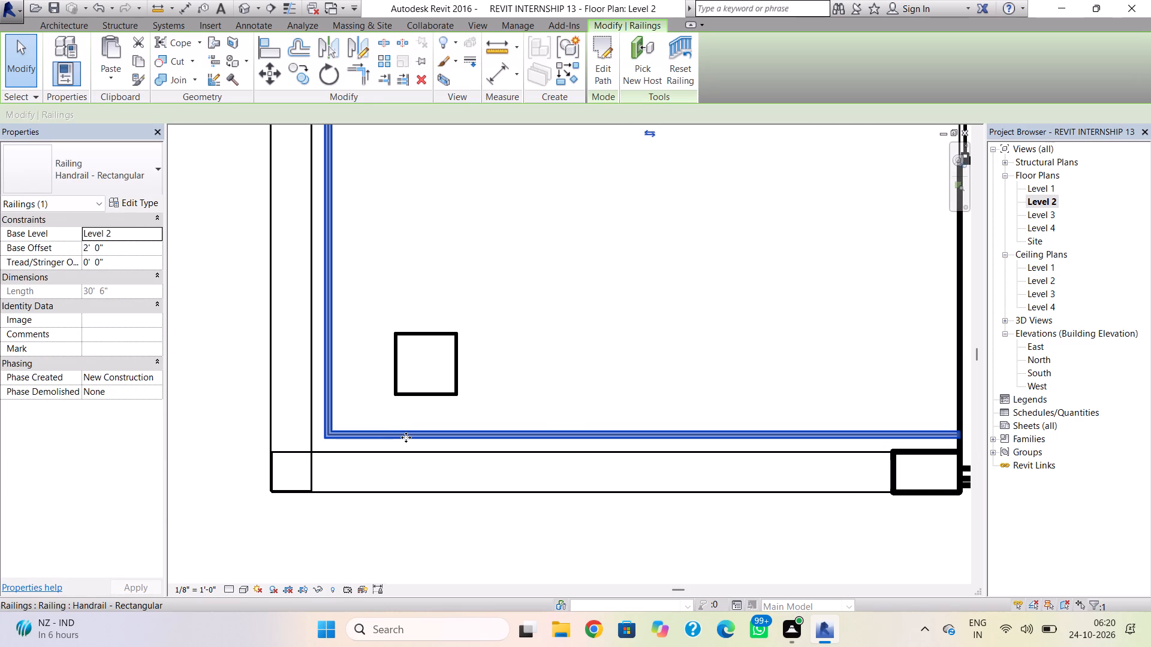
{"action": "key", "text": "Down"}
{"action": "key", "text": "Down"}
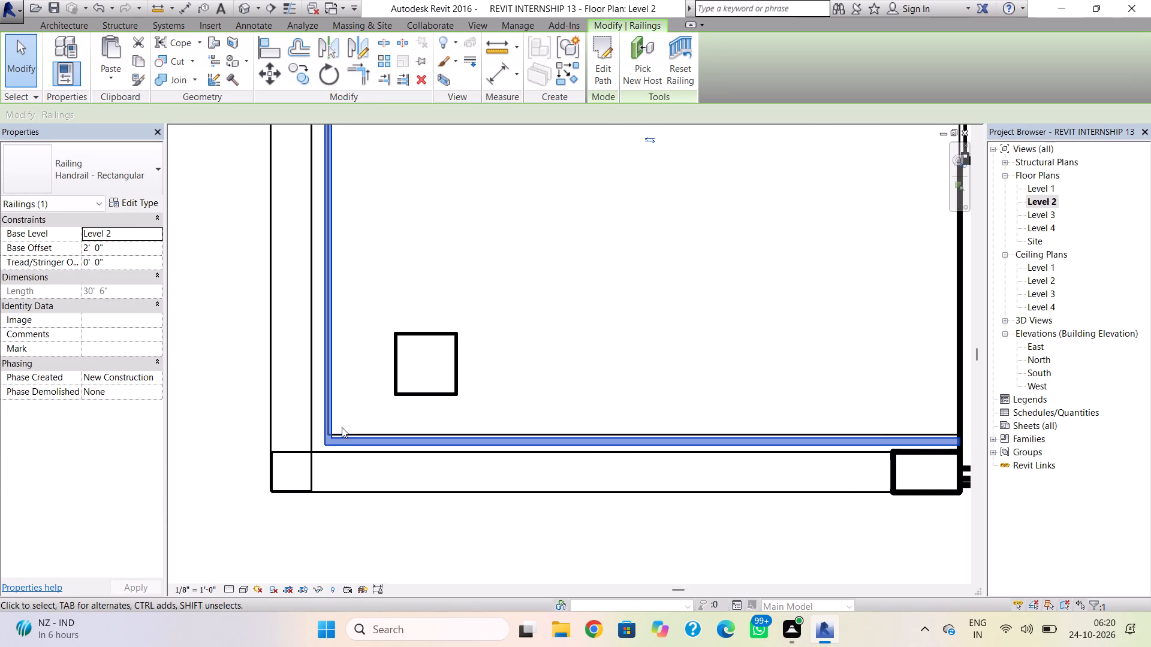
{"action": "key", "text": "Left"}
{"action": "key", "text": "Left"}
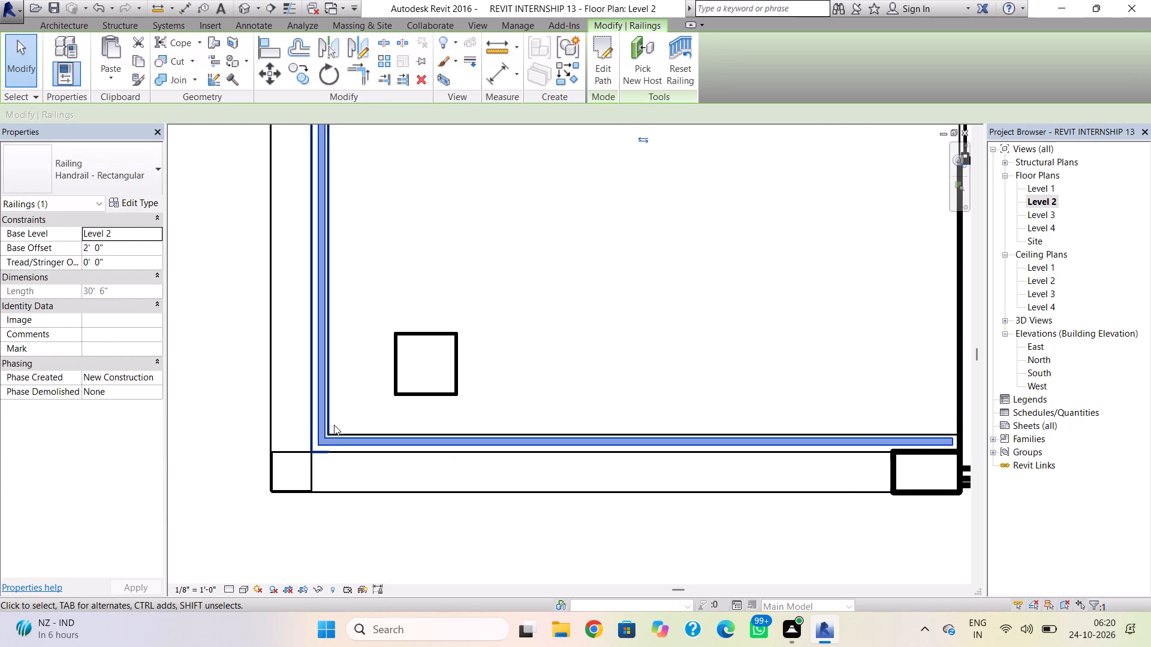
{"action": "key", "text": "Left"}
{"action": "key", "text": "Right"}
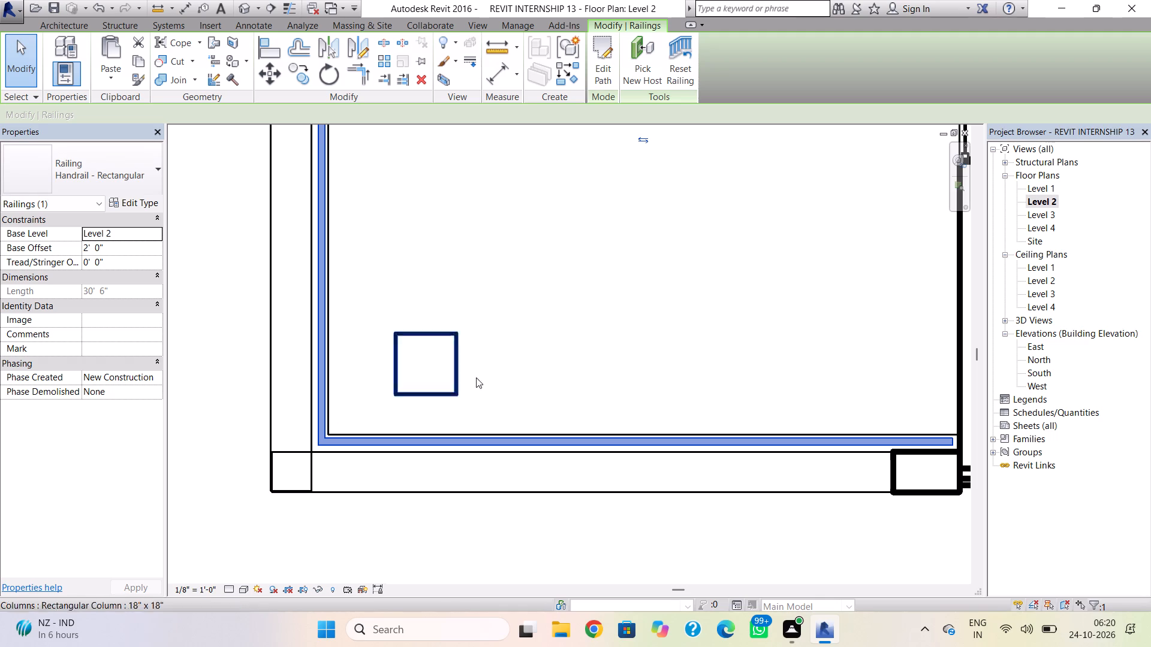
In the 3D view, change the Level 2 balcony railing's type to Glass Panel - Bottom Fill.
{"action": "left_click", "coordinate": [248, 11]}
{"action": "key", "text": "Escape"}
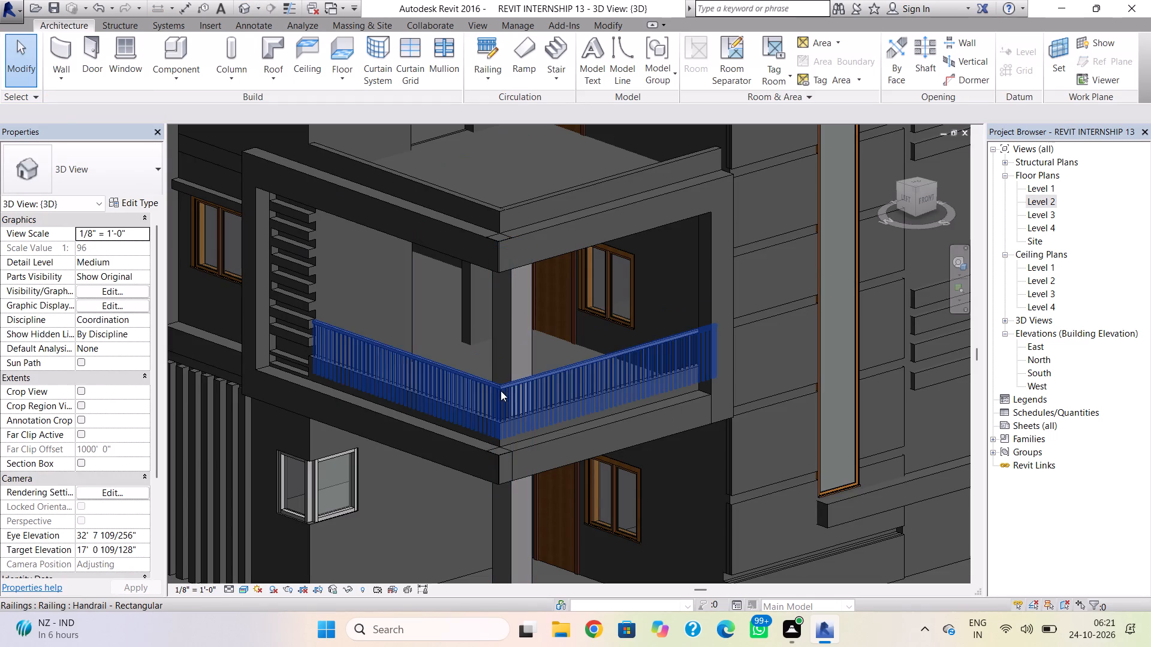
{"action": "left_click", "coordinate": [501, 391]}
{"action": "left_click", "coordinate": [99, 182]}
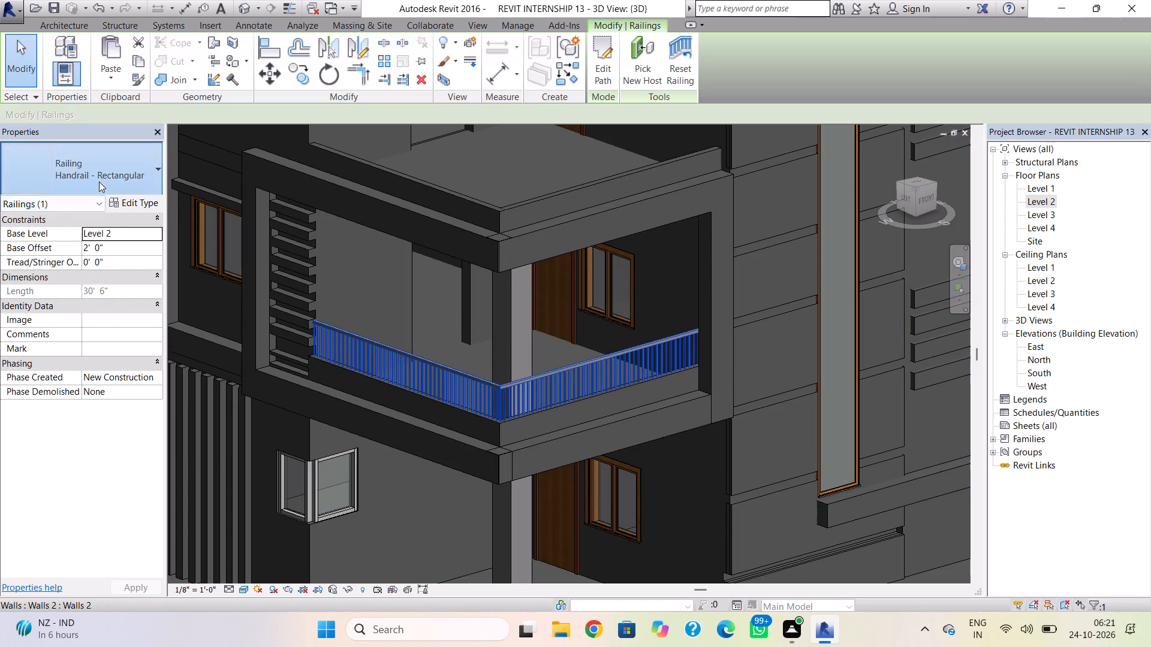
{"action": "left_click", "coordinate": [90, 240]}
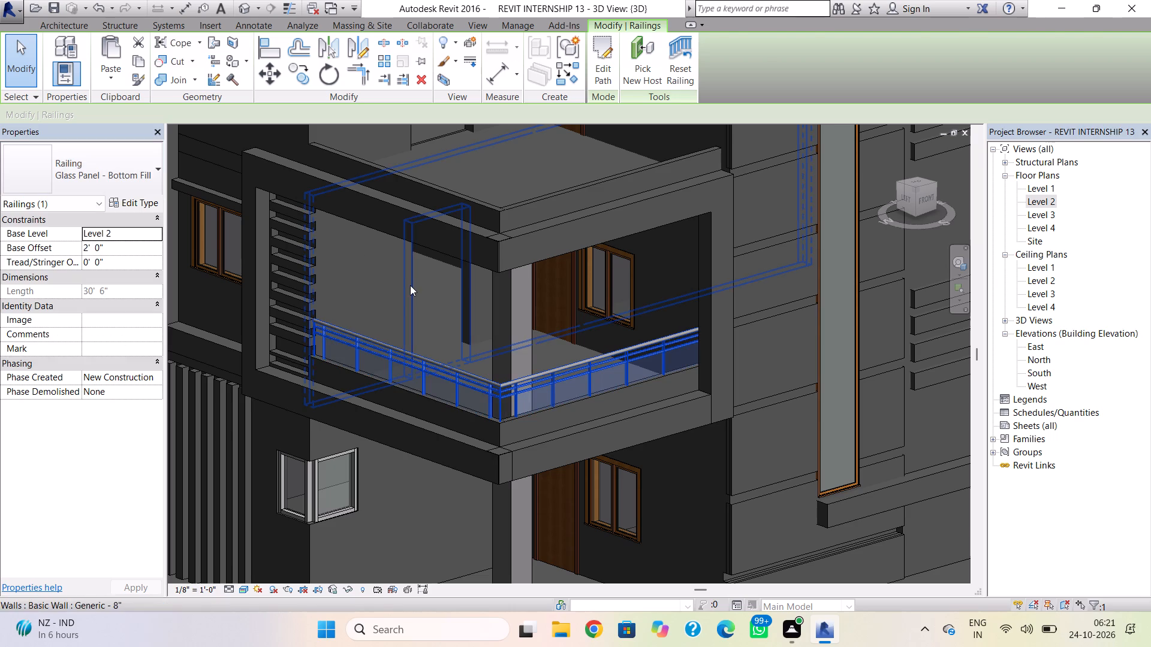
{"action": "key", "text": "Escape"}
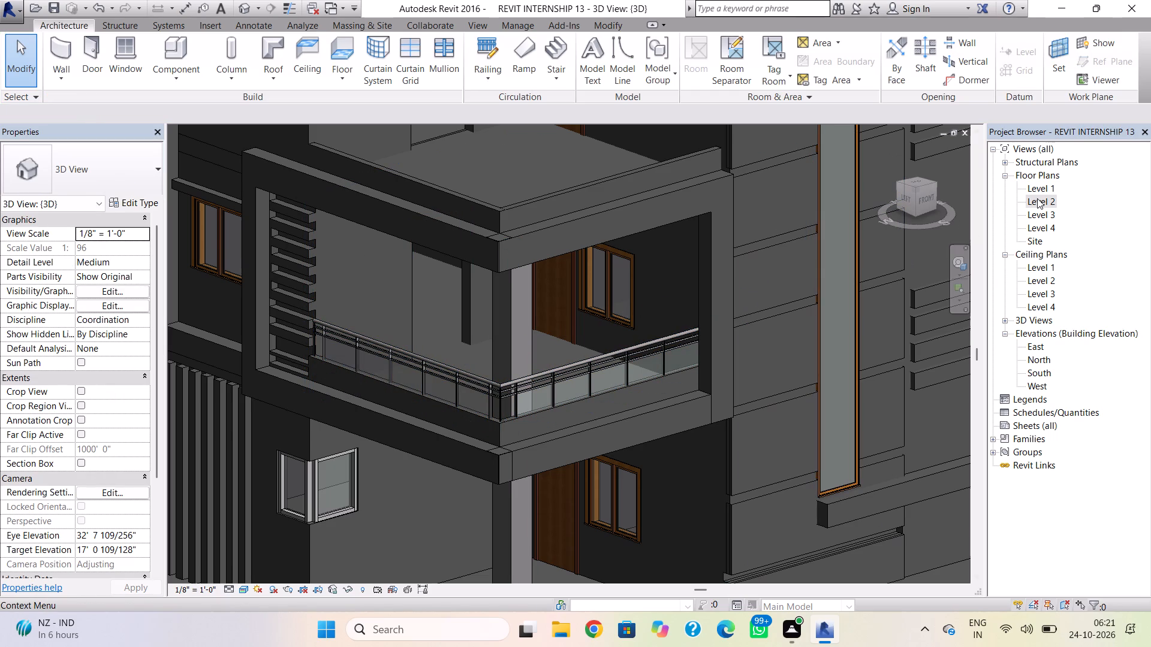
Copy the Level 2 glass railing and paste it aligned to Level 3.
{"action": "left_click", "coordinate": [555, 381]}
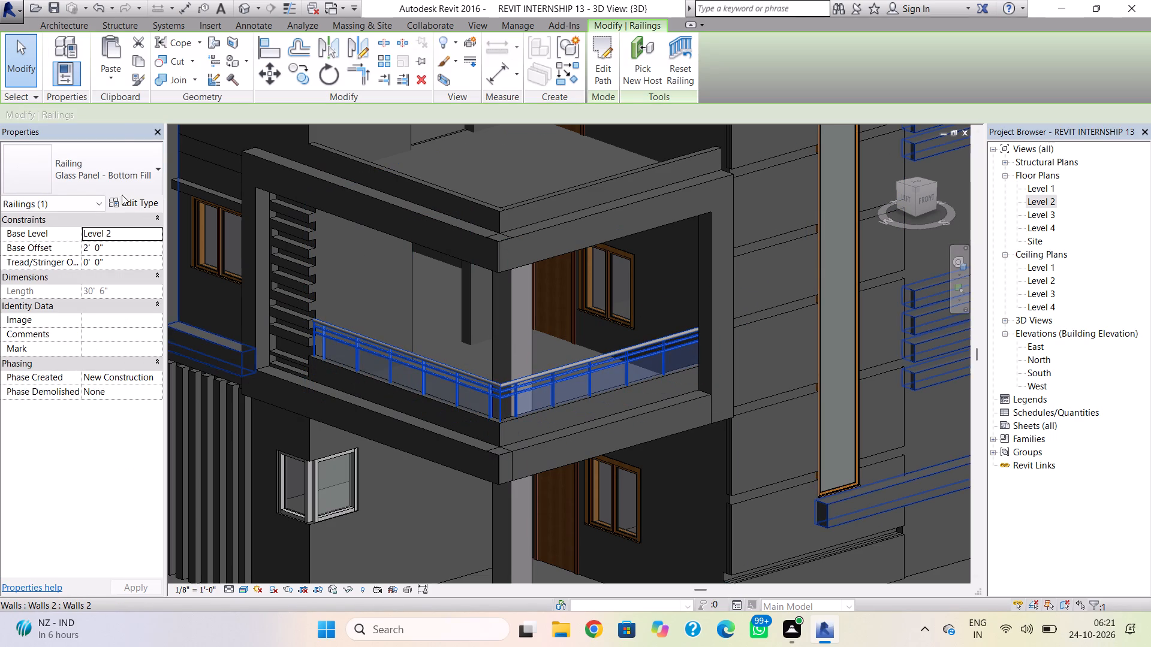
{"action": "left_click", "coordinate": [136, 57]}
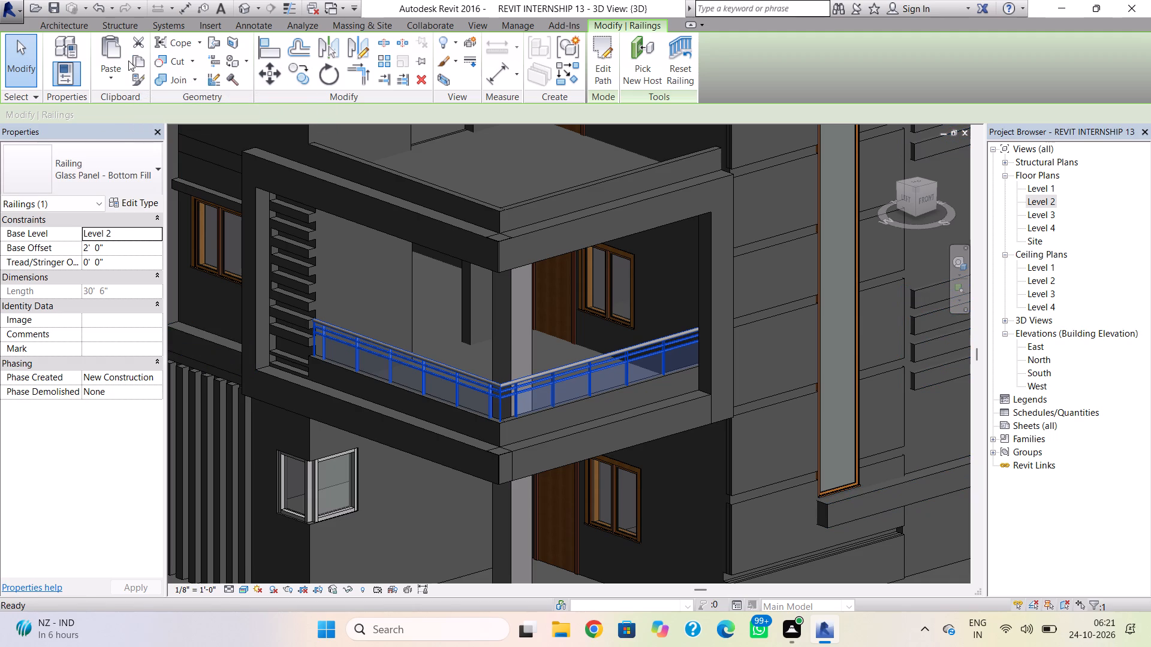
{"action": "left_click", "coordinate": [116, 72]}
{"action": "left_click", "coordinate": [161, 129]}
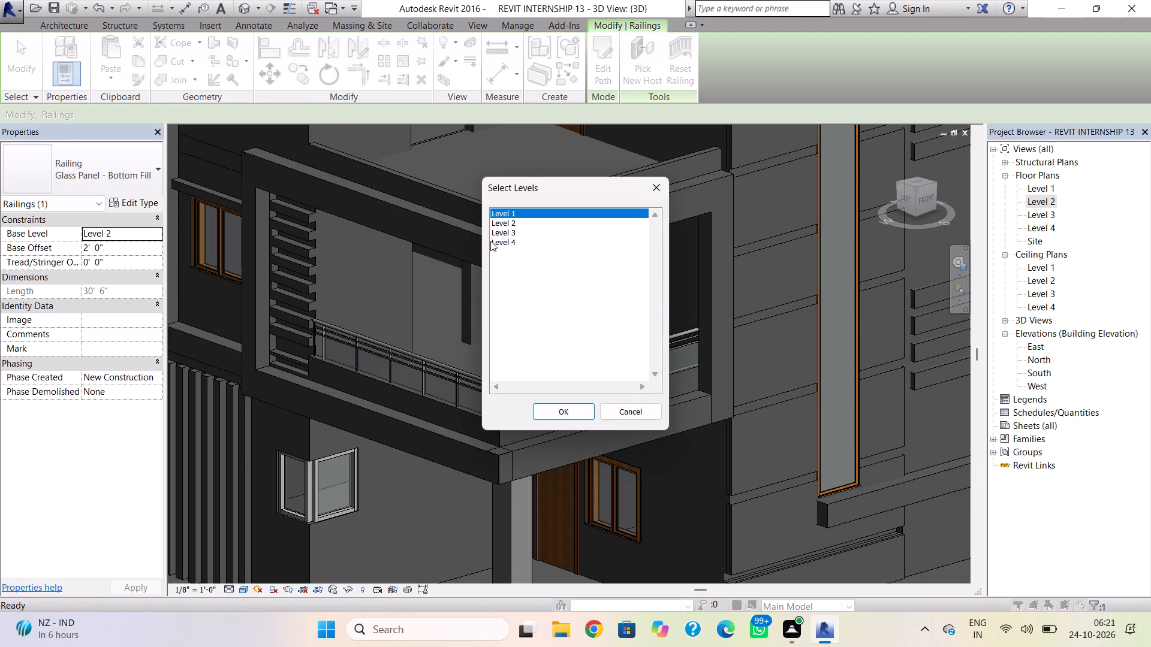
{"action": "left_click", "coordinate": [514, 231]}
{"action": "left_click", "coordinate": [556, 412]}
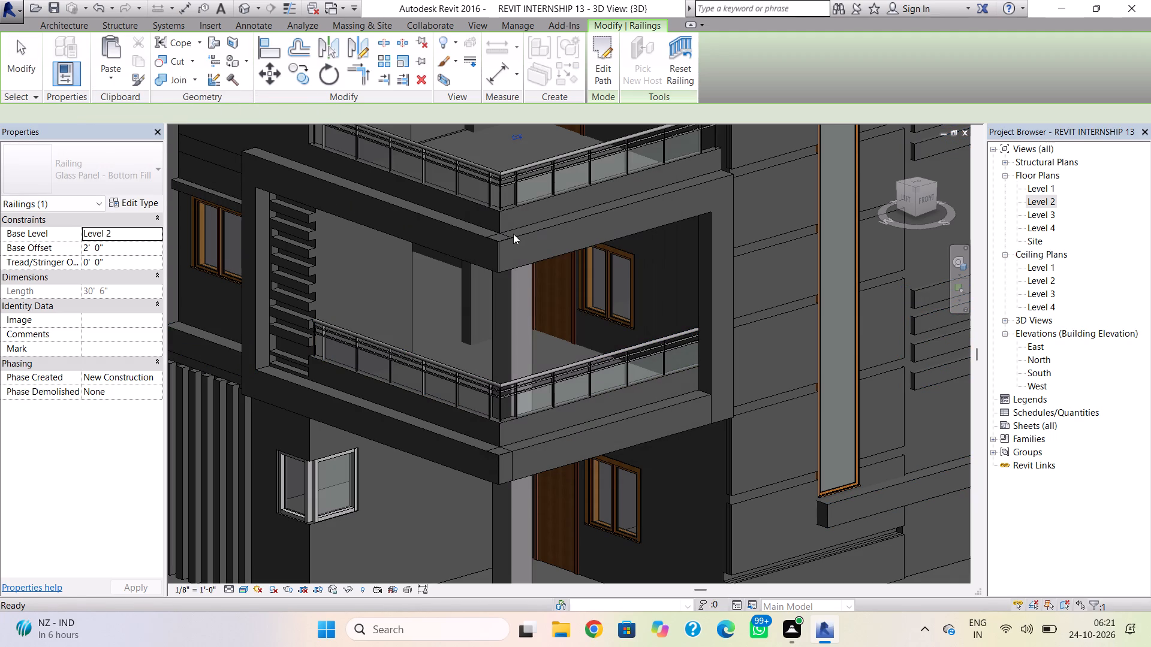
Change the Level 3 terrace railing's type to Guardrail - Pipe.
{"action": "left_click", "coordinate": [507, 177]}
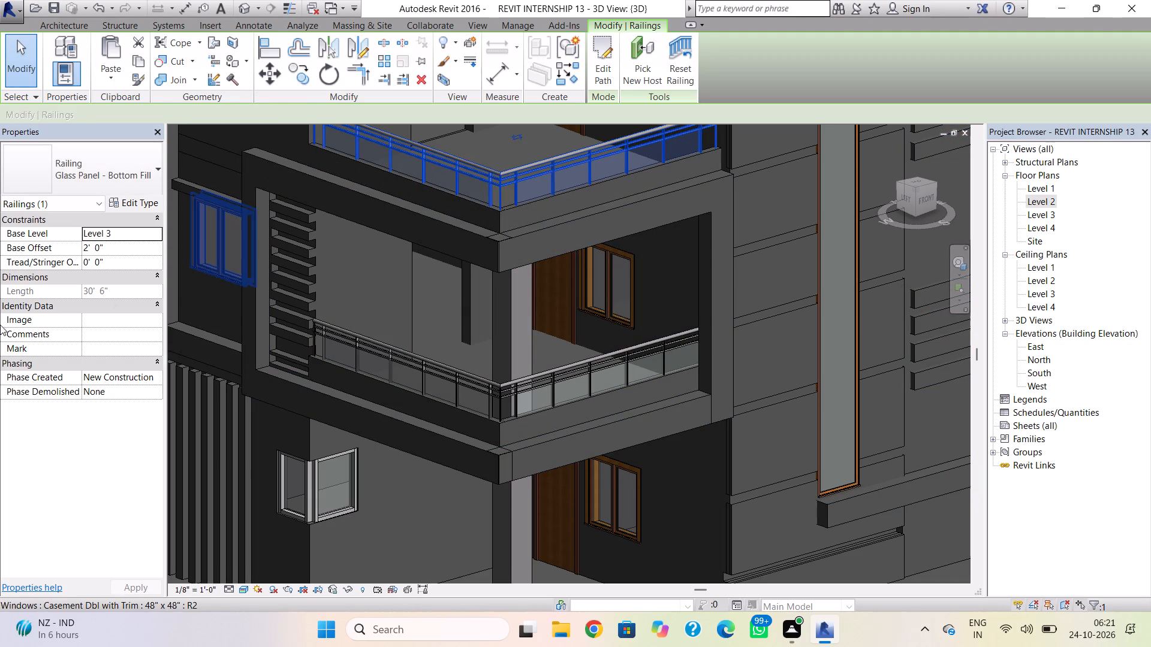
{"action": "left_click", "coordinate": [68, 184]}
{"action": "left_click", "coordinate": [59, 261]}
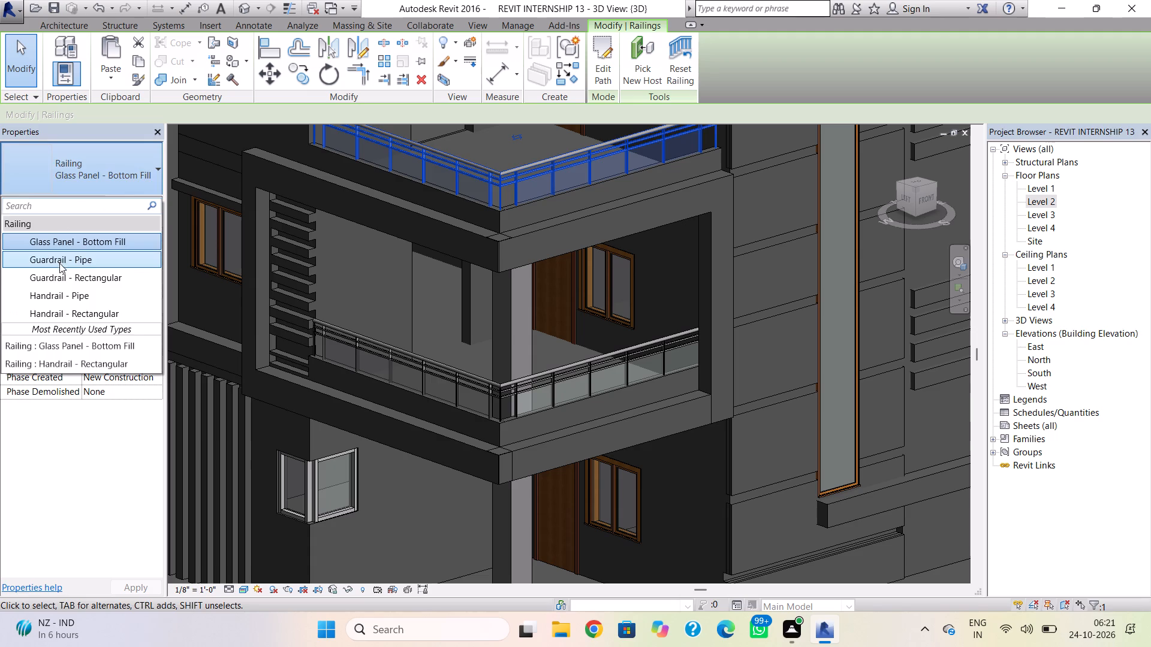
{"action": "key", "text": "Escape"}
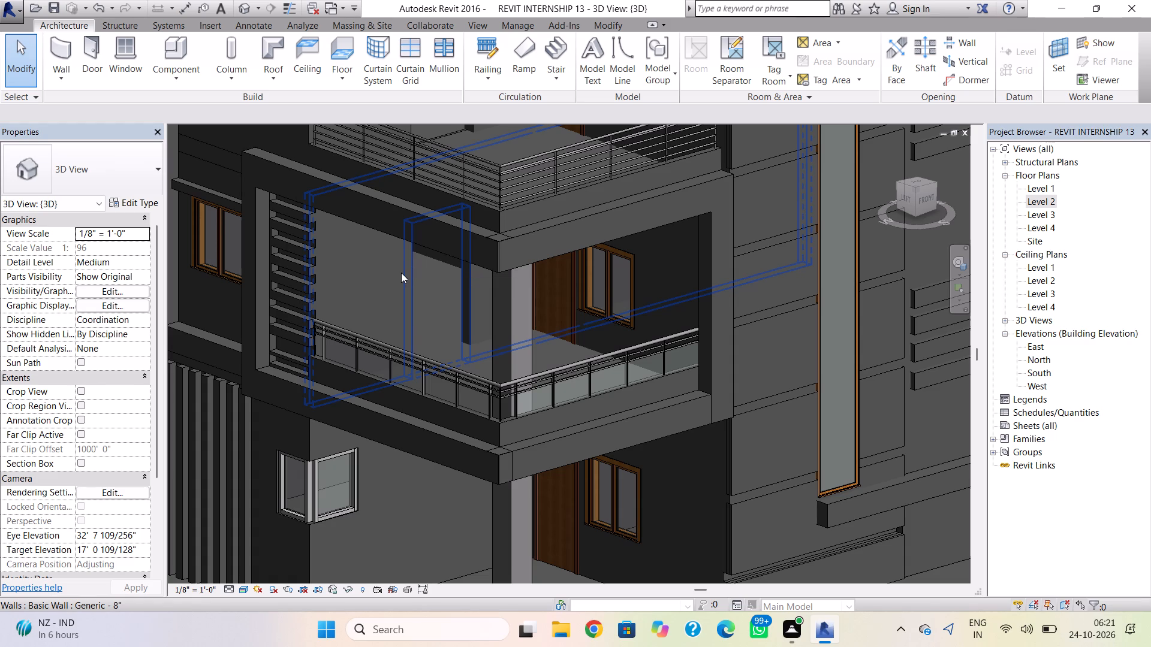
Place a Fixed 16" x 48" window in the Level 1 wall of the left façade, below the tall recessed panel beside the vertical fins.
{"action": "key", "text": "Escape"}
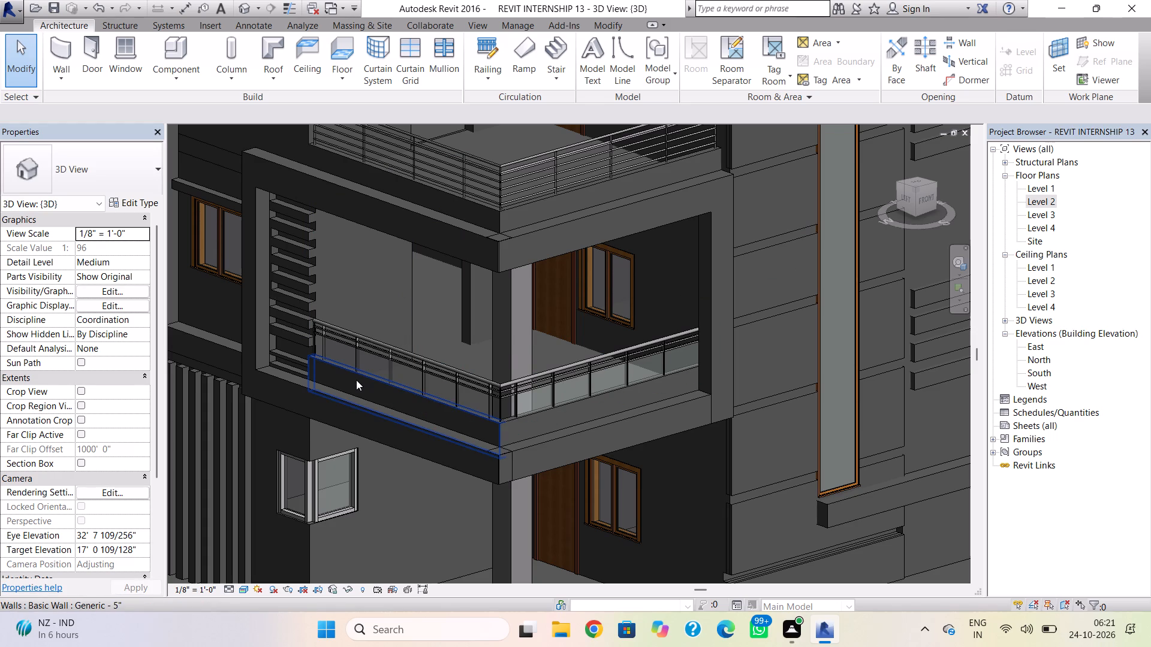
{"action": "scroll", "coordinate": [350, 407], "scroll_direction": "down", "scroll_amount": 2}
{"action": "middle_click_drag", "start_coordinate": [357, 433], "coordinate": [453, 413]}
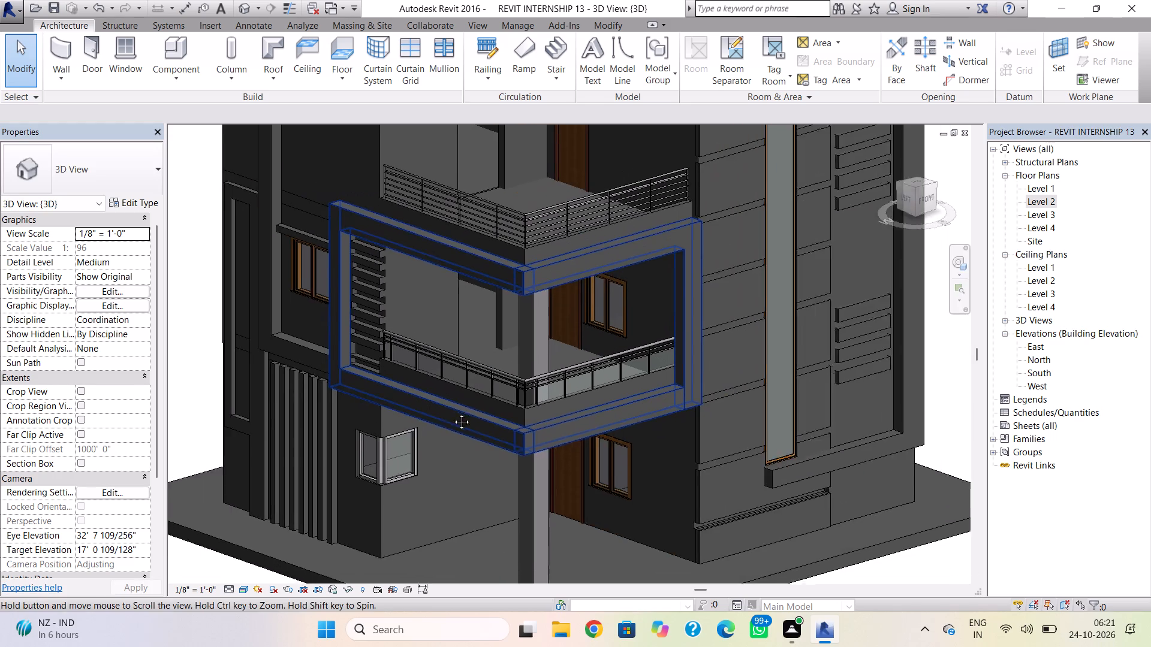
{"action": "middle_click_drag", "start_coordinate": [453, 413], "coordinate": [555, 383]}
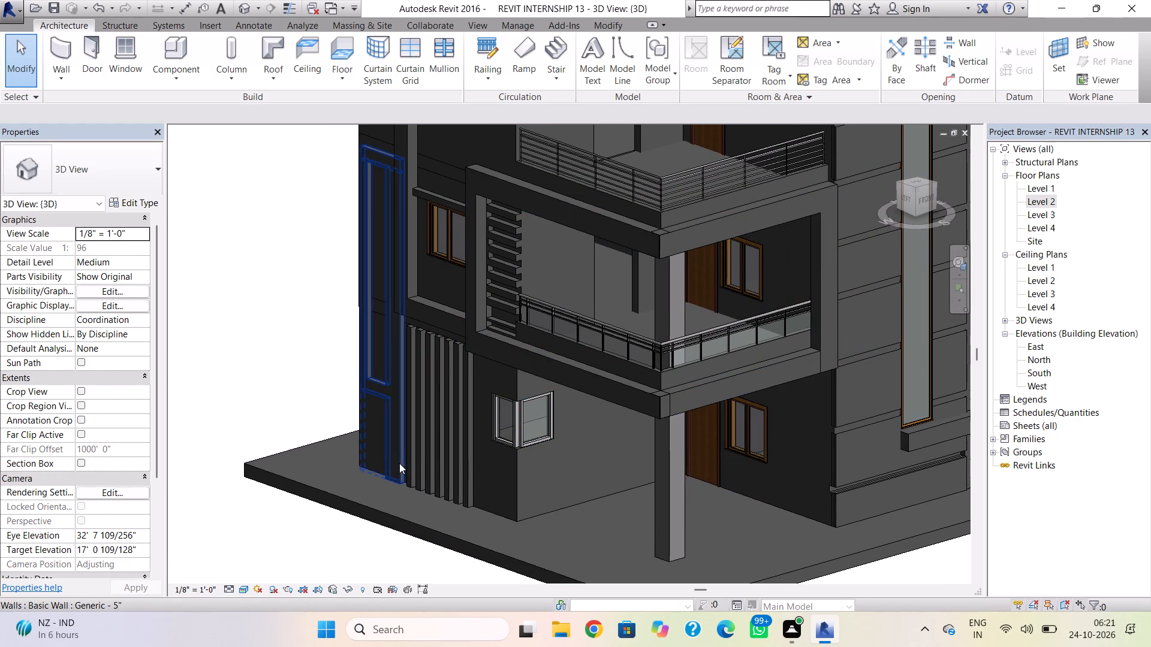
{"action": "right_click_drag", "start_coordinate": [366, 483], "coordinate": [459, 451], "text": "shift"}
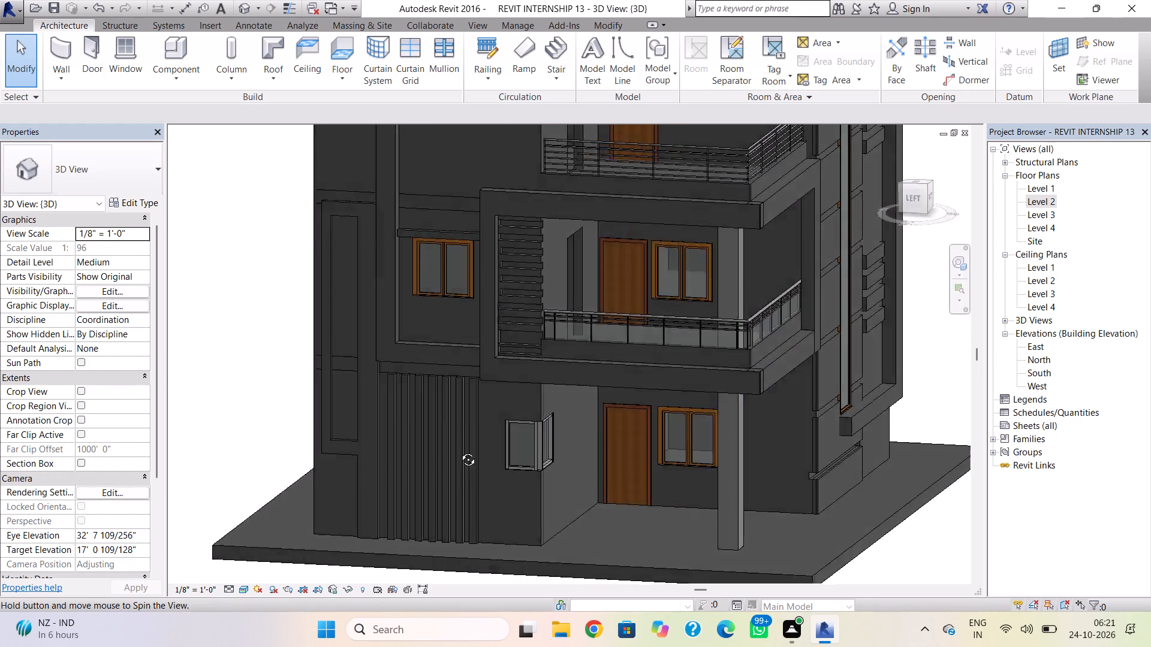
{"action": "right_click_drag", "start_coordinate": [459, 451], "coordinate": [482, 449], "text": "shift"}
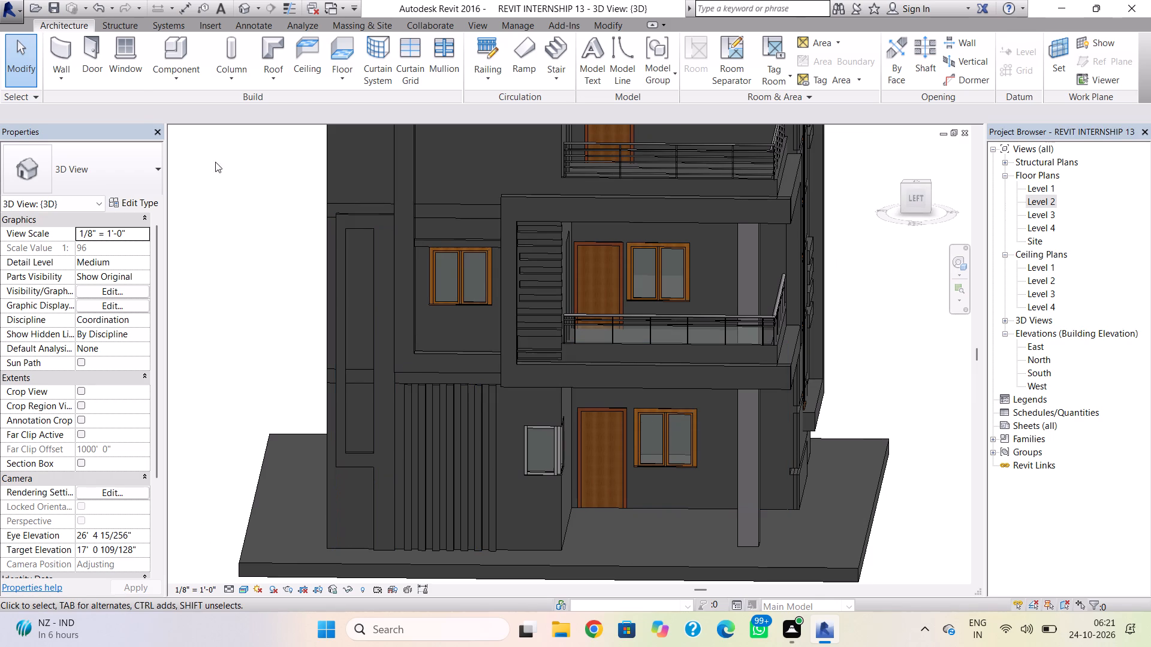
{"action": "left_click", "coordinate": [132, 65]}
{"action": "left_click", "coordinate": [115, 170]}
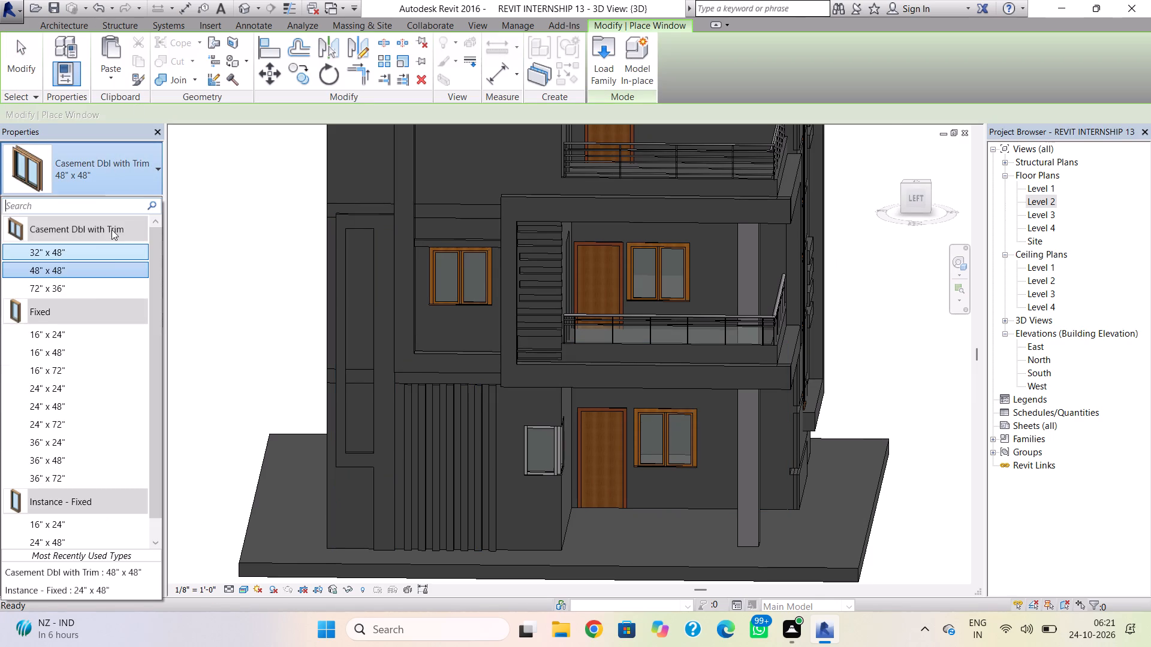
{"action": "left_click", "coordinate": [83, 345]}
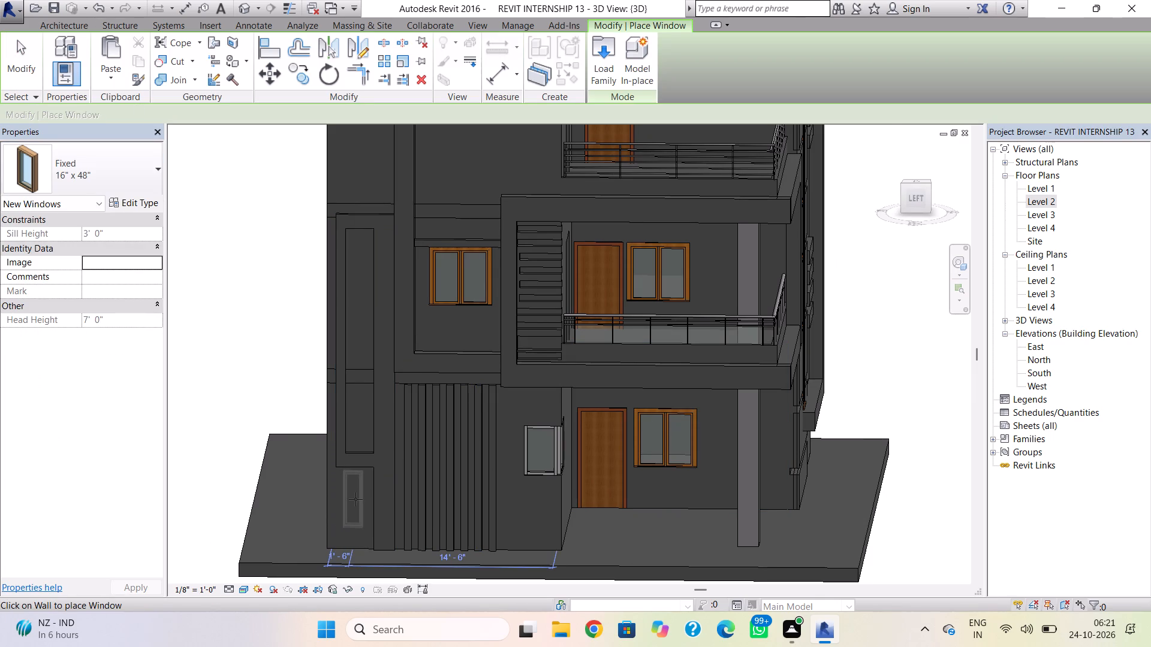
{"action": "scroll", "coordinate": [357, 500], "scroll_direction": "up", "scroll_amount": 4}
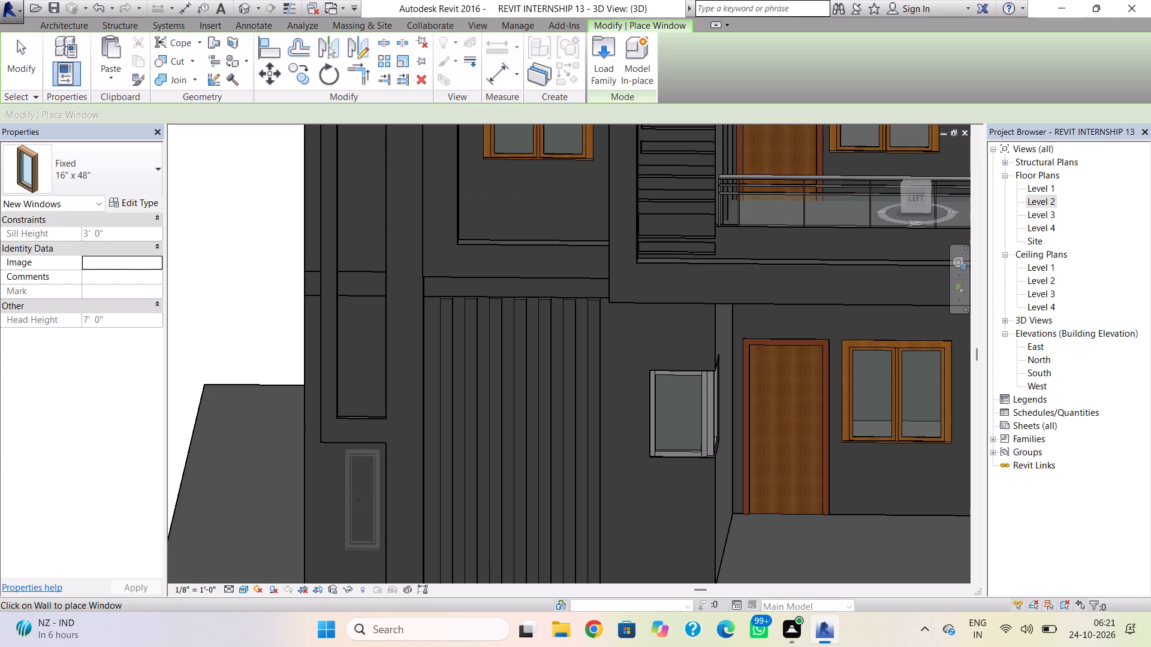
{"action": "left_click", "coordinate": [358, 500]}
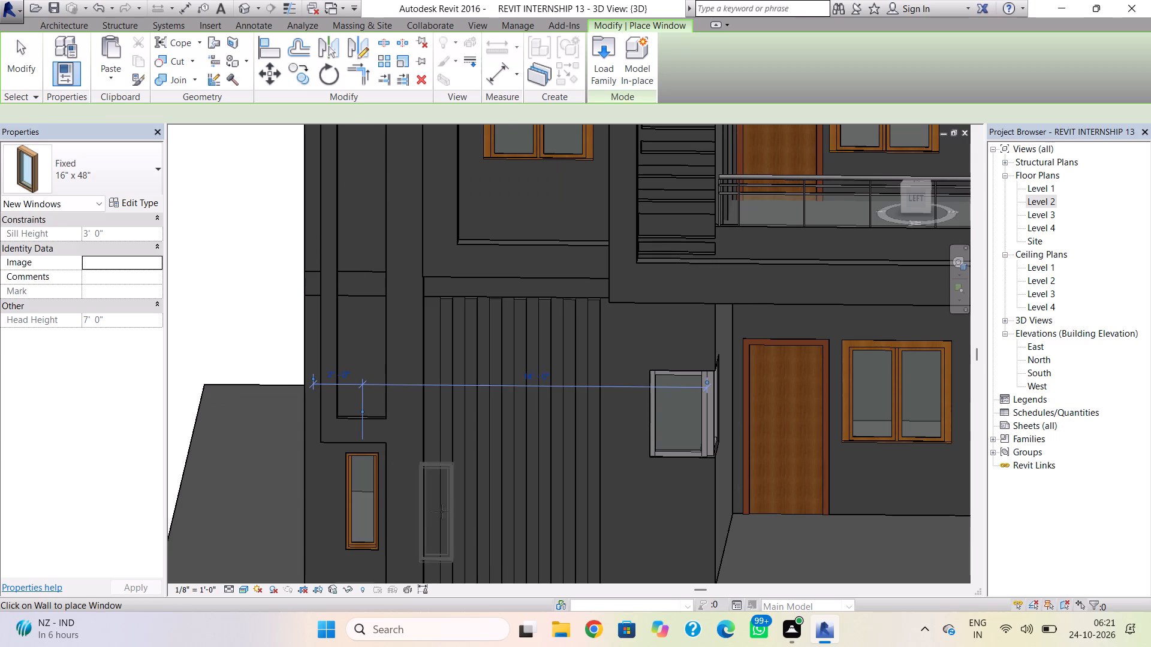
{"action": "key", "text": "Escape"}
{"action": "right_click_drag", "start_coordinate": [522, 510], "coordinate": [432, 500], "text": "shift"}
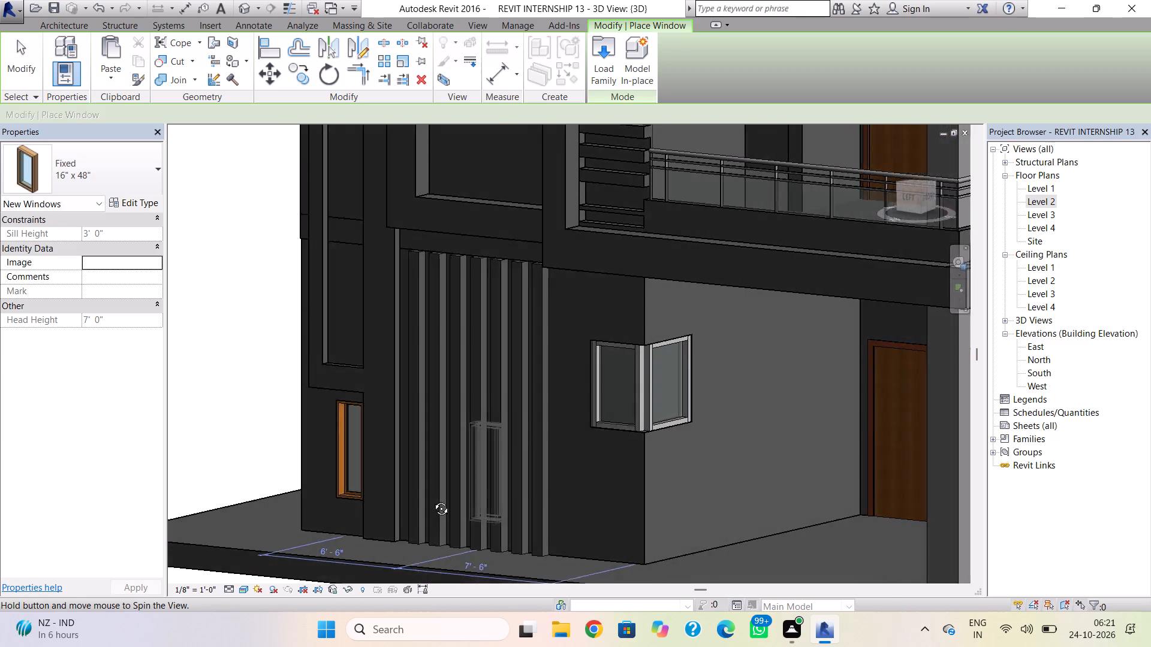
{"action": "right_click_drag", "start_coordinate": [432, 500], "coordinate": [415, 500], "text": "shift"}
{"action": "key", "text": "Escape"}
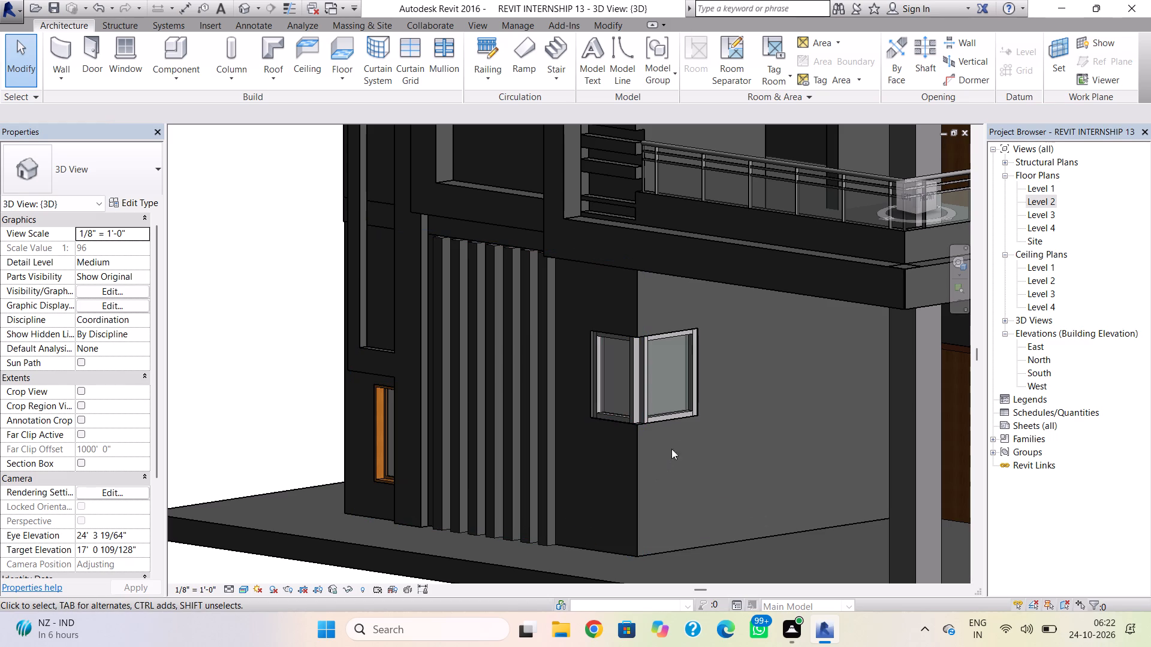
Open the footprint sketch of the Level 3 Generic - 12" roof over the balcony for editing.
{"action": "right_click_drag", "start_coordinate": [694, 436], "coordinate": [738, 289], "text": "shift"}
{"action": "middle_click_drag", "start_coordinate": [728, 315], "coordinate": [502, 599]}
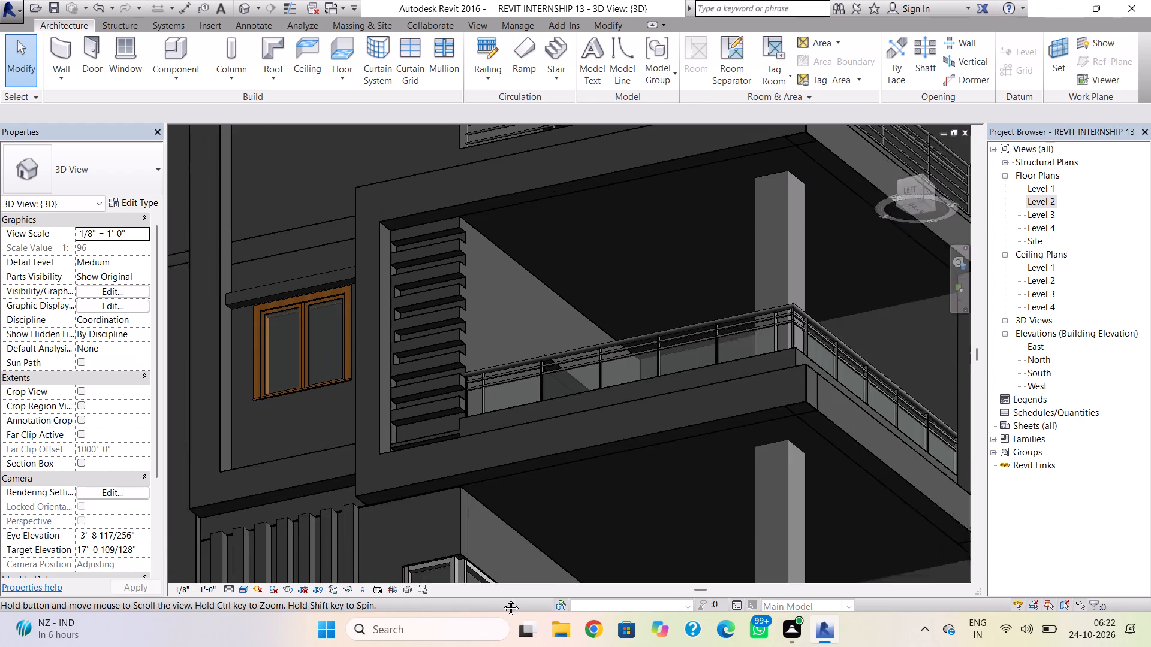
{"action": "middle_click_drag", "start_coordinate": [502, 599], "coordinate": [495, 600]}
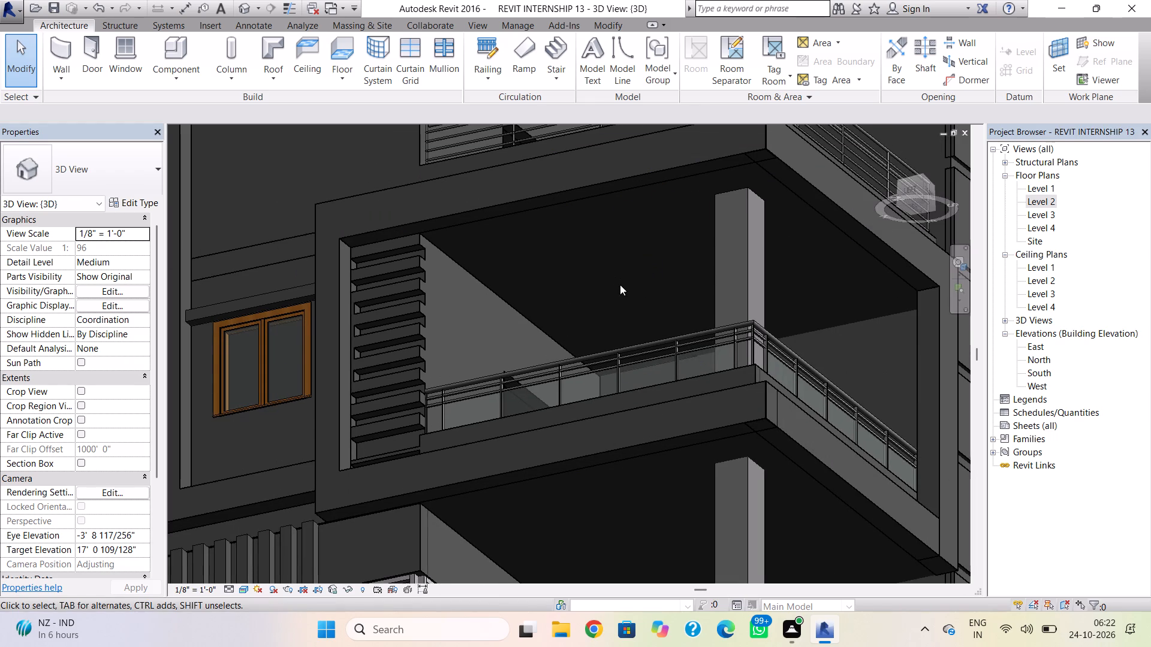
{"action": "right_click_drag", "start_coordinate": [650, 283], "coordinate": [707, 234], "text": "shift"}
{"action": "middle_click_drag", "start_coordinate": [706, 238], "coordinate": [661, 366]}
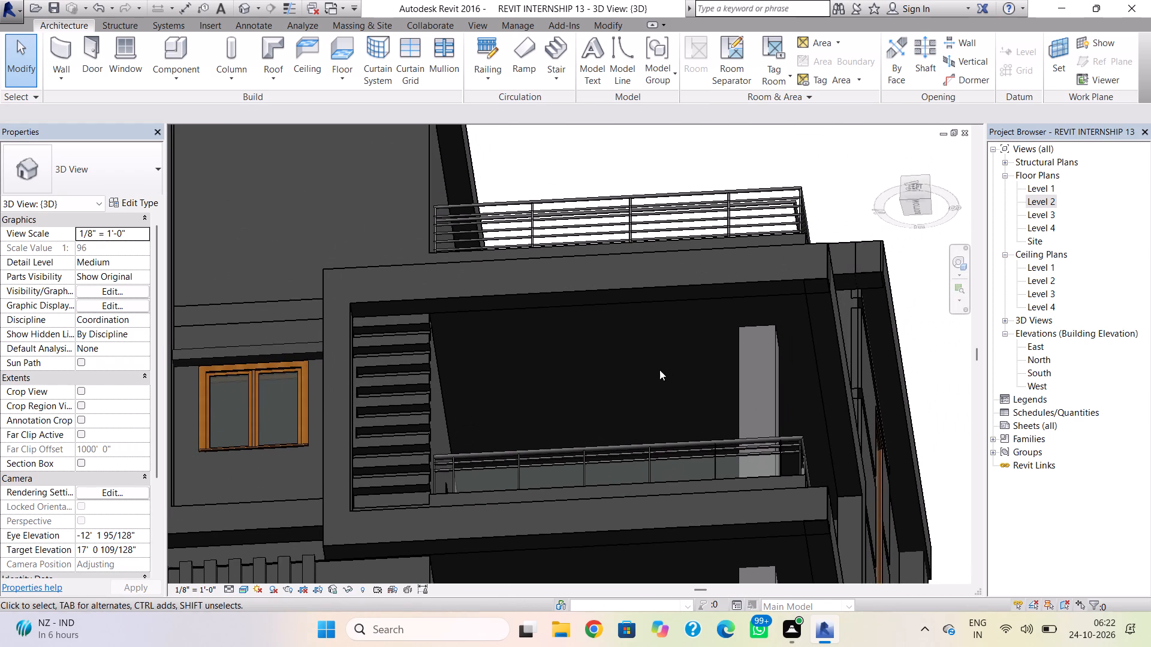
{"action": "right_click_drag", "start_coordinate": [659, 370], "coordinate": [575, 526], "text": "shift"}
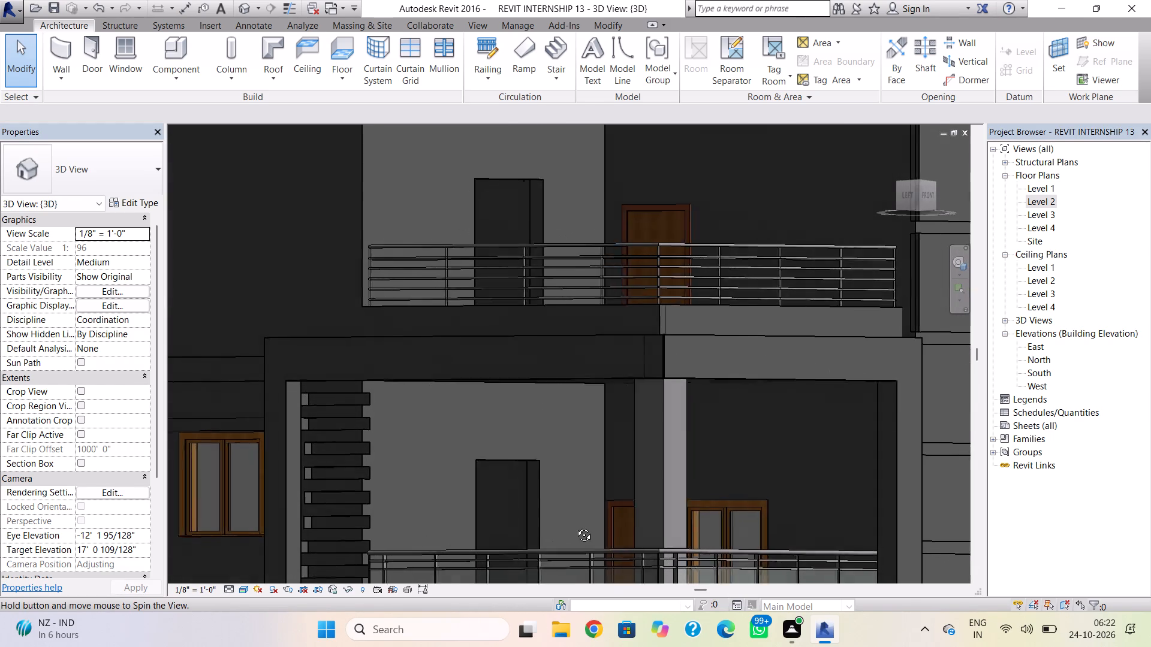
{"action": "right_click_drag", "start_coordinate": [575, 526], "coordinate": [571, 531], "text": "shift"}
{"action": "right_click_drag", "start_coordinate": [586, 468], "coordinate": [649, 278], "text": "shift"}
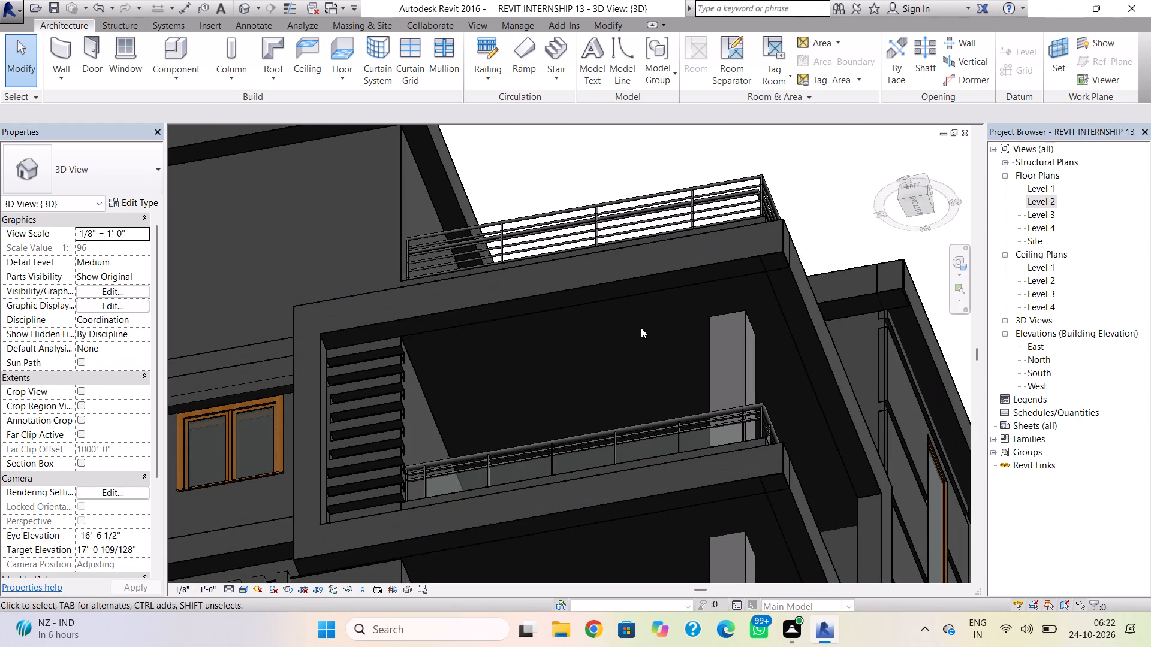
{"action": "left_click", "coordinate": [647, 295]}
{"action": "left_click", "coordinate": [647, 295]}
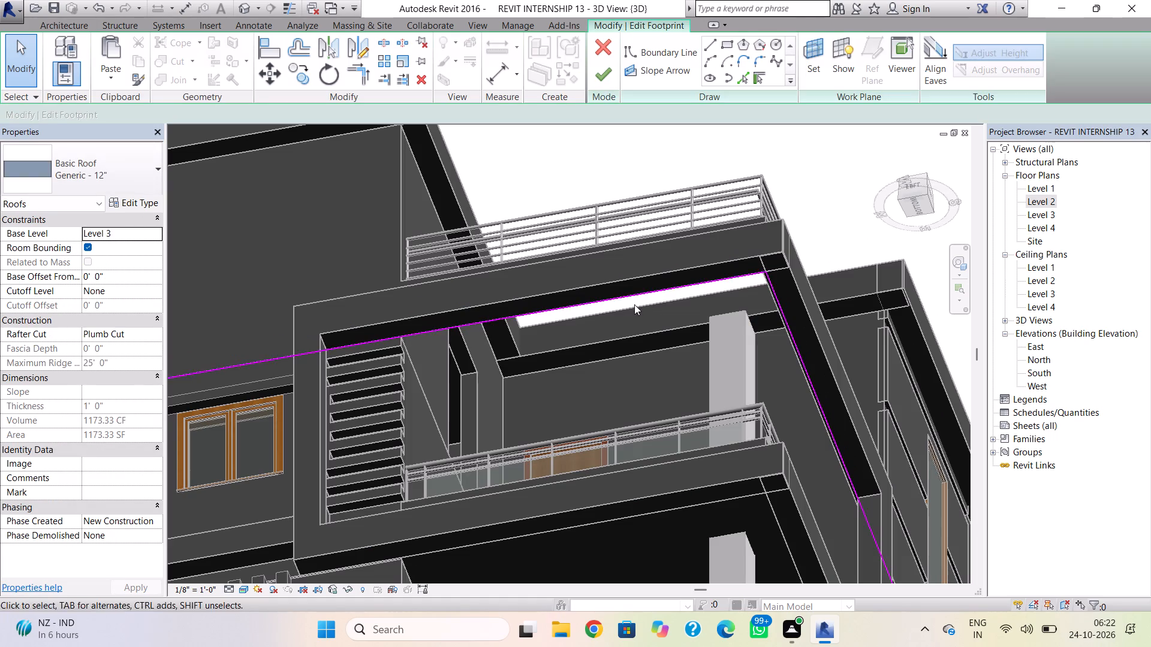
Examine the roof footprint sketch from below, ending in a straight-on bottom view.
{"action": "left_click", "coordinate": [922, 208]}
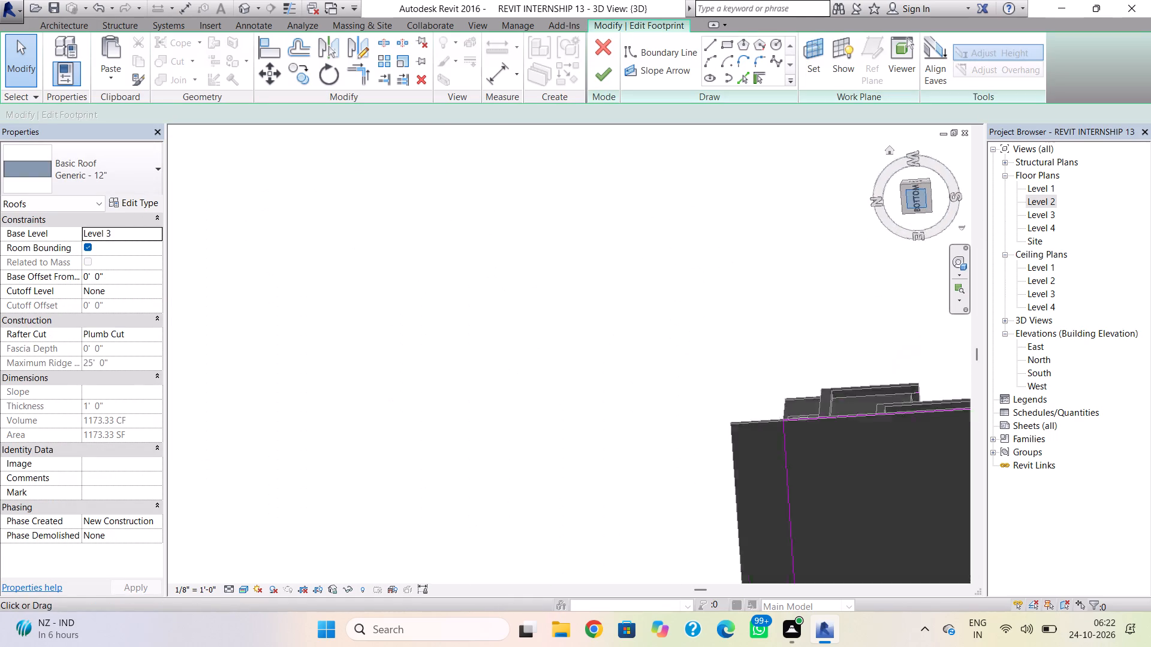
{"action": "scroll", "coordinate": [617, 343], "scroll_direction": "up", "scroll_amount": 3}
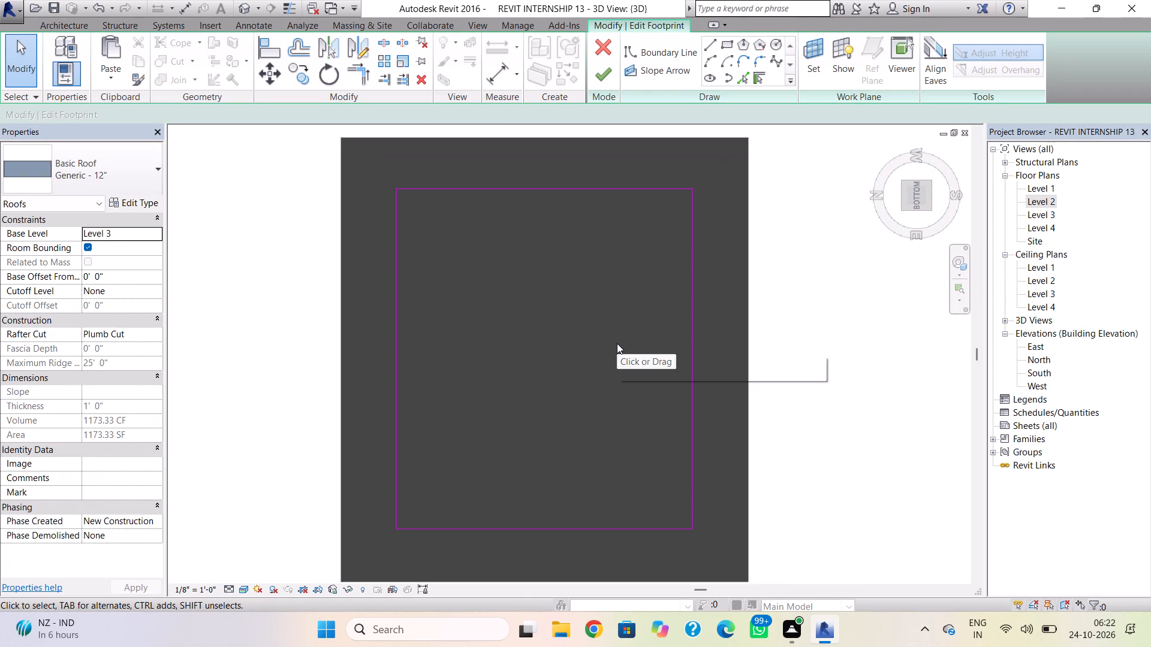
{"action": "scroll", "coordinate": [617, 343], "scroll_direction": "up", "scroll_amount": 1}
{"action": "right_click_drag", "start_coordinate": [654, 316], "coordinate": [656, 333], "text": "shift"}
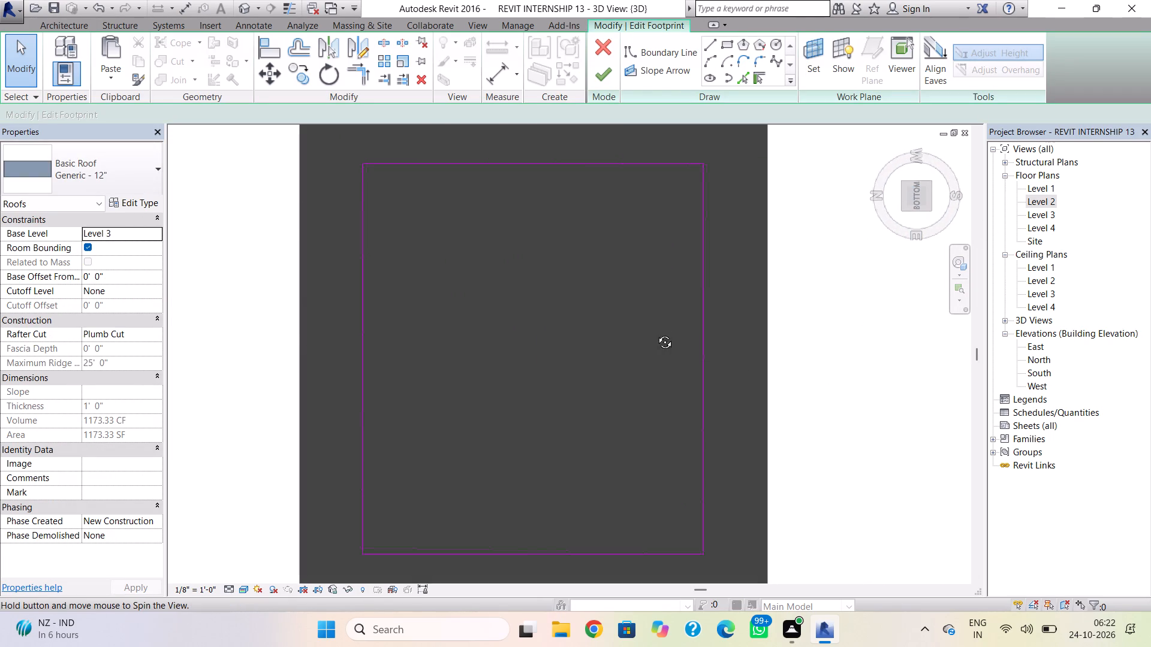
{"action": "right_click_drag", "start_coordinate": [656, 333], "coordinate": [516, 581], "text": "shift"}
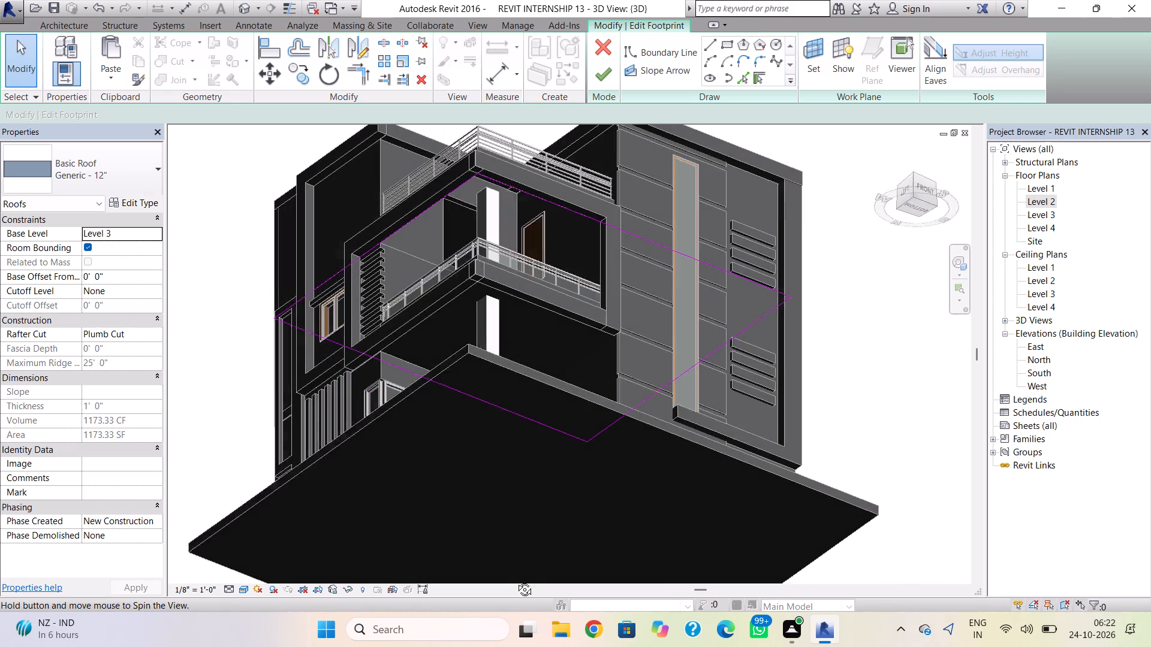
{"action": "right_click_drag", "start_coordinate": [516, 581], "coordinate": [514, 528], "text": "shift"}
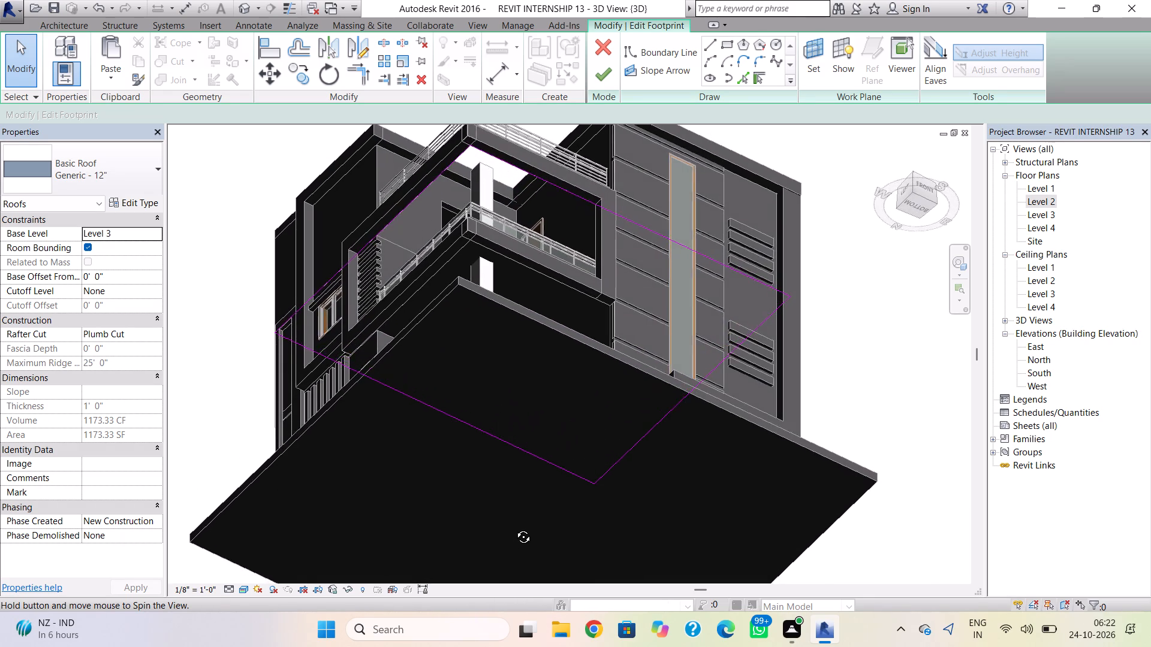
{"action": "right_click_drag", "start_coordinate": [514, 528], "coordinate": [587, 371], "text": "shift"}
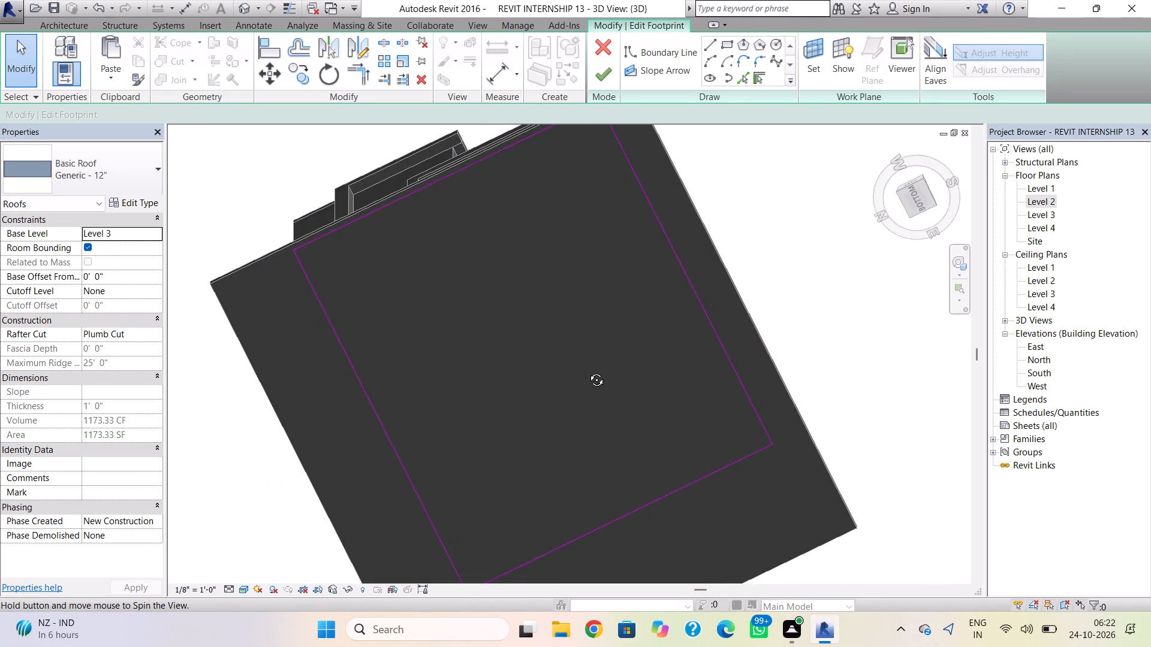
{"action": "right_click_drag", "start_coordinate": [587, 371], "coordinate": [584, 388], "text": "shift"}
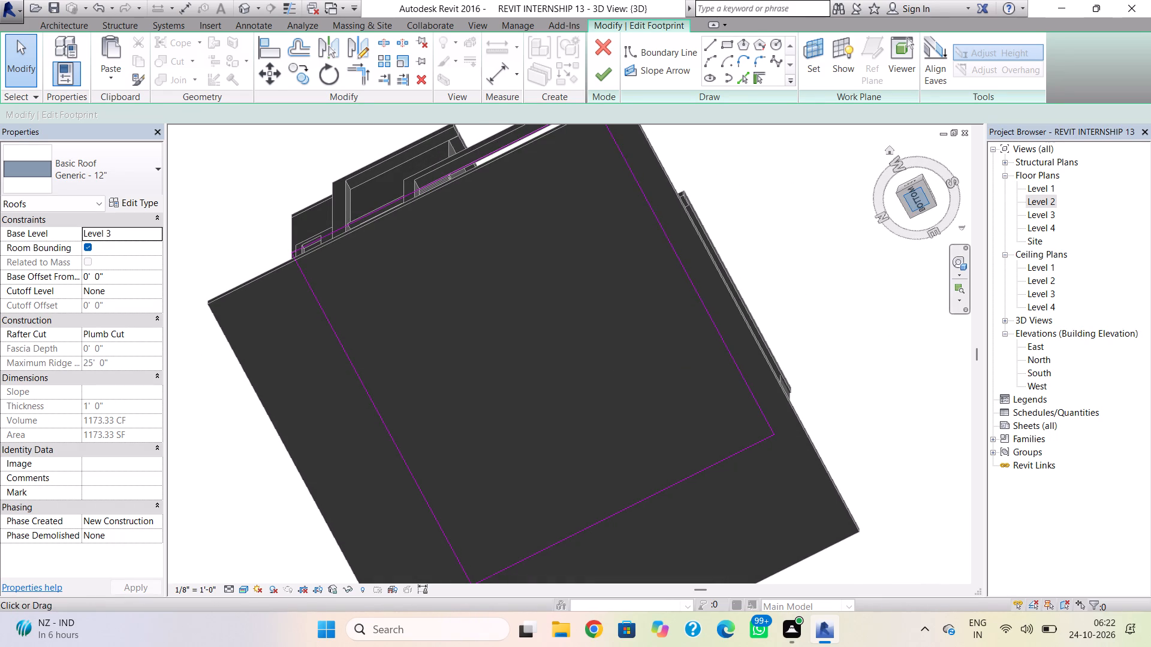
{"action": "left_click", "coordinate": [917, 198]}
{"action": "scroll", "coordinate": [624, 295], "scroll_direction": "up", "scroll_amount": 3}
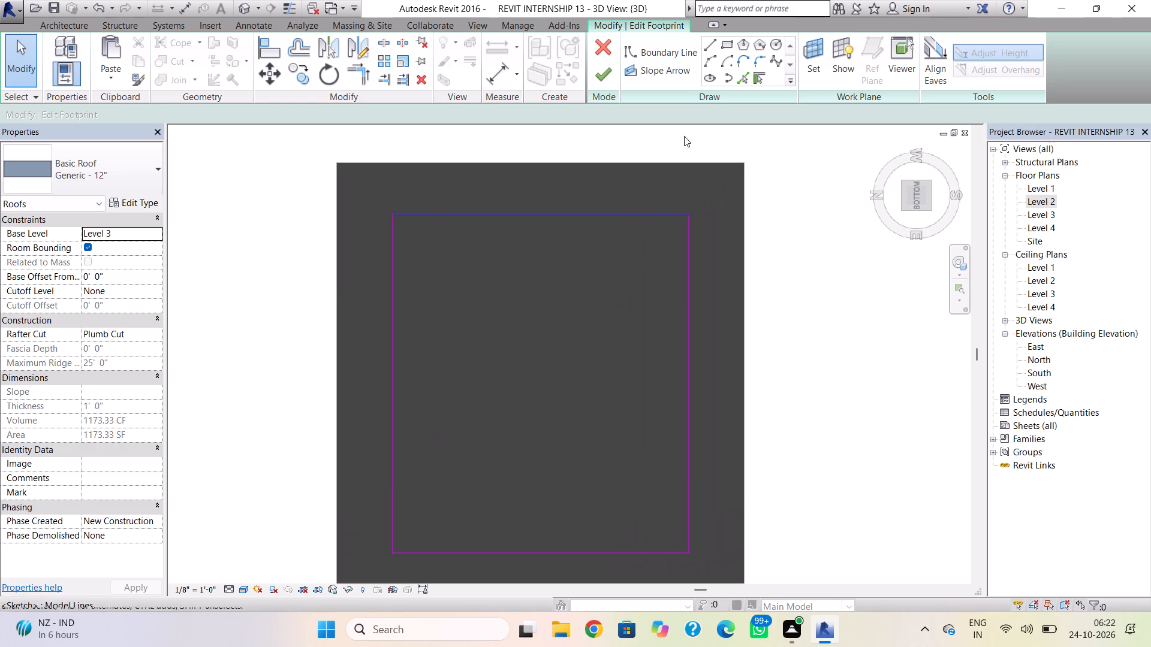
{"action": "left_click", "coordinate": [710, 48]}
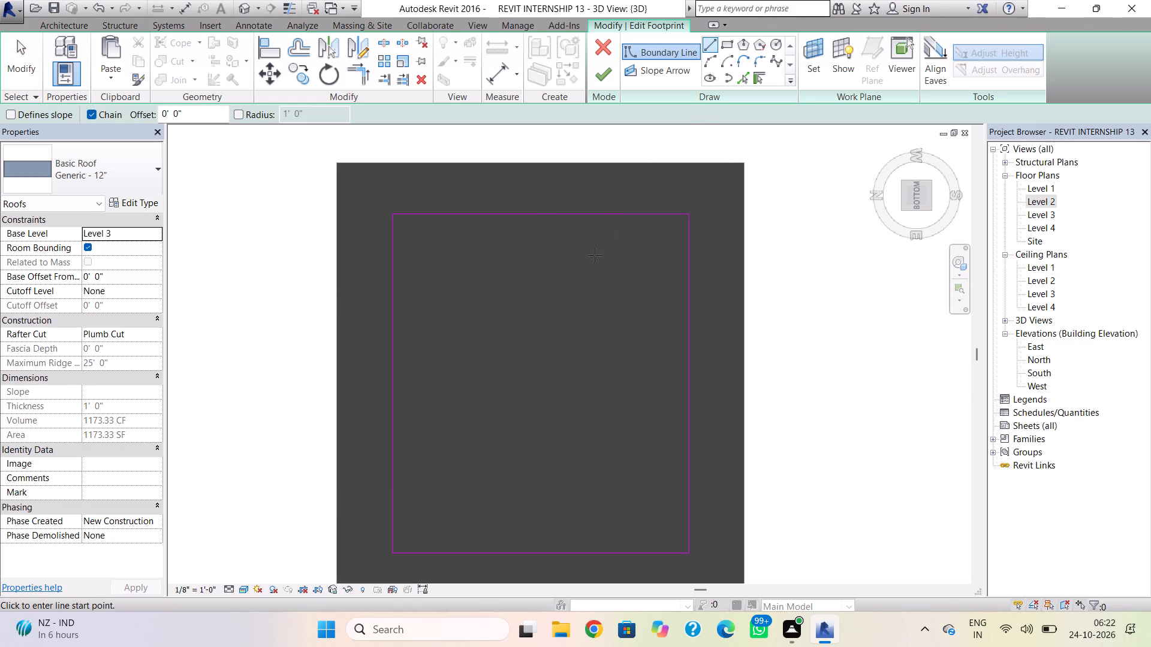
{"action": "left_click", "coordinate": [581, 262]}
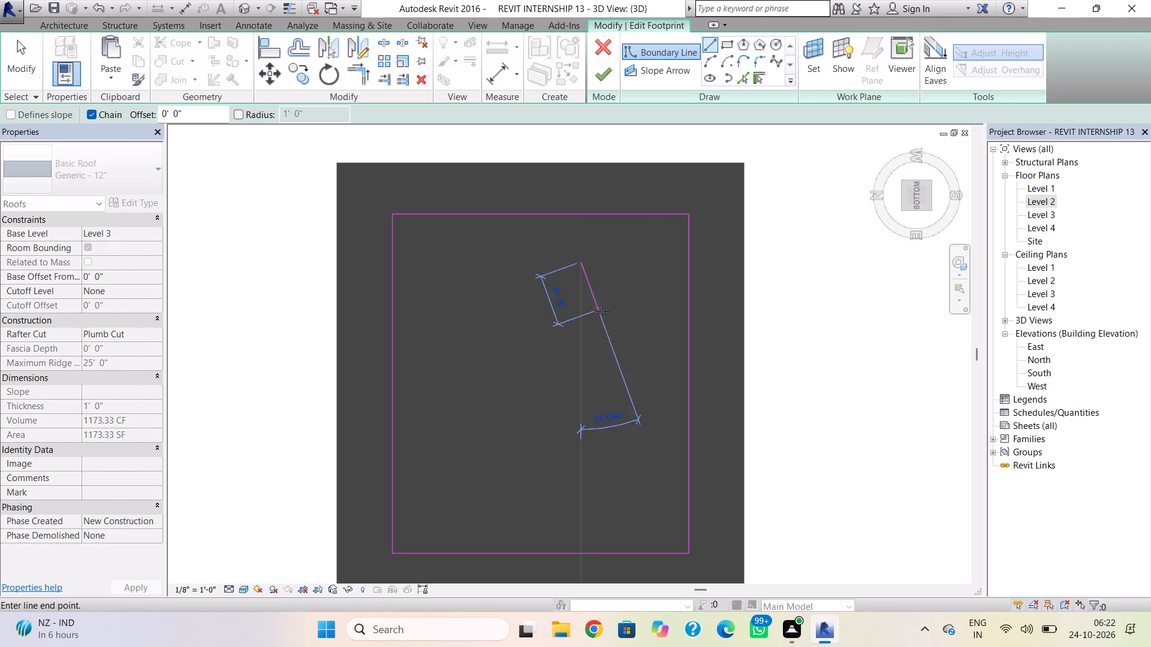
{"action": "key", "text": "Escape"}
Sketch a narrow, elongated rectangular boundary inside the roof footprint as a slot opening near its west edge.
{"action": "left_click", "coordinate": [725, 41]}
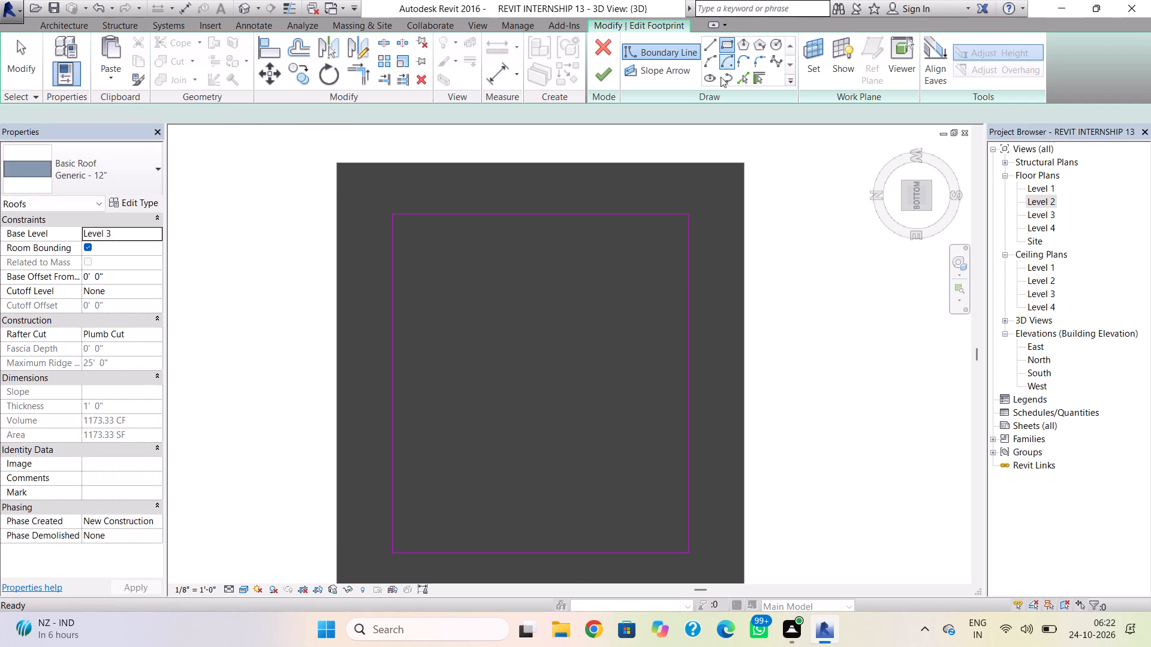
{"action": "left_click", "coordinate": [574, 257]}
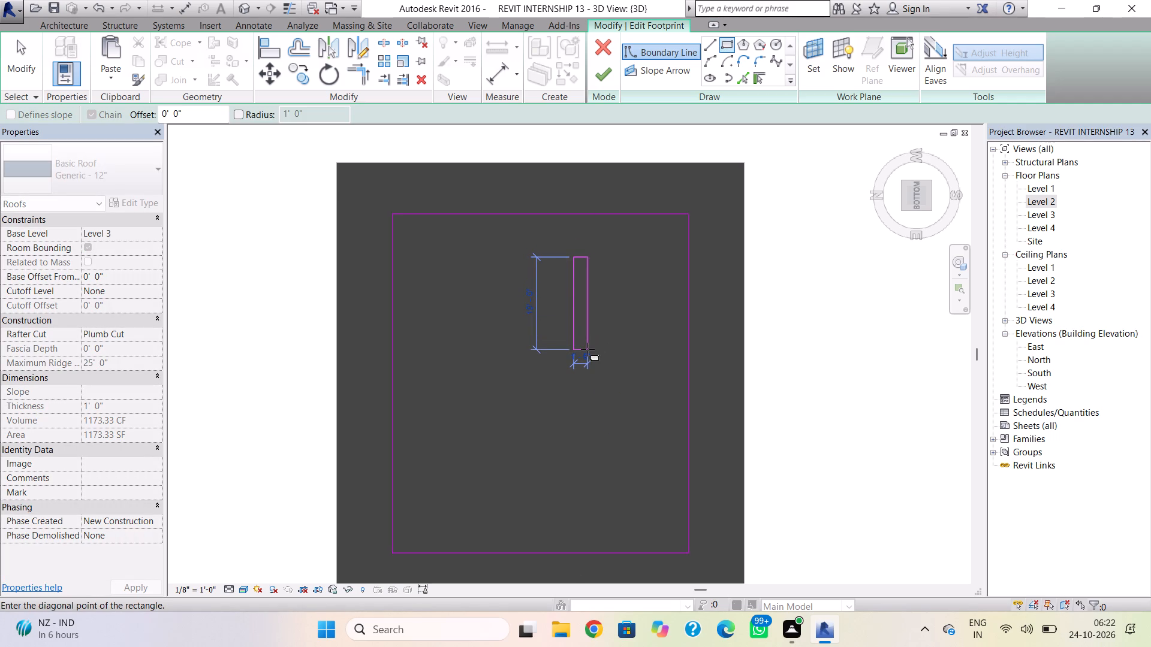
{"action": "left_click", "coordinate": [584, 340]}
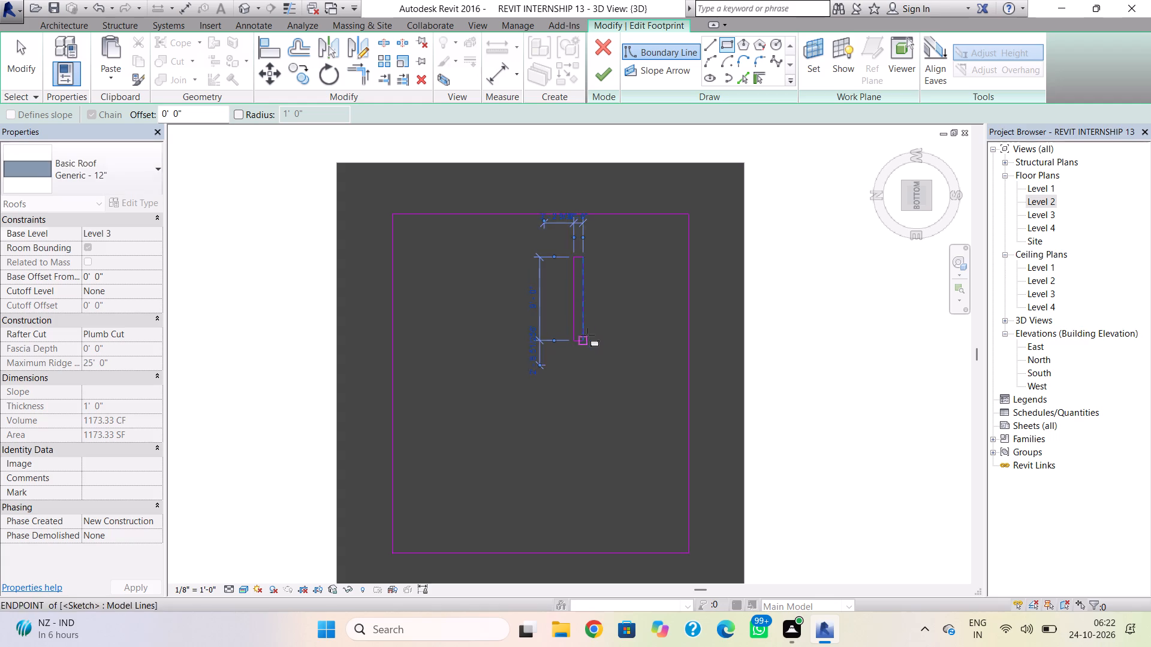
{"action": "key", "text": "Escape"}
{"action": "left_click_drag", "start_coordinate": [613, 239], "coordinate": [574, 323]}
{"action": "key", "text": "Escape"}
{"action": "key", "text": "Escape"}
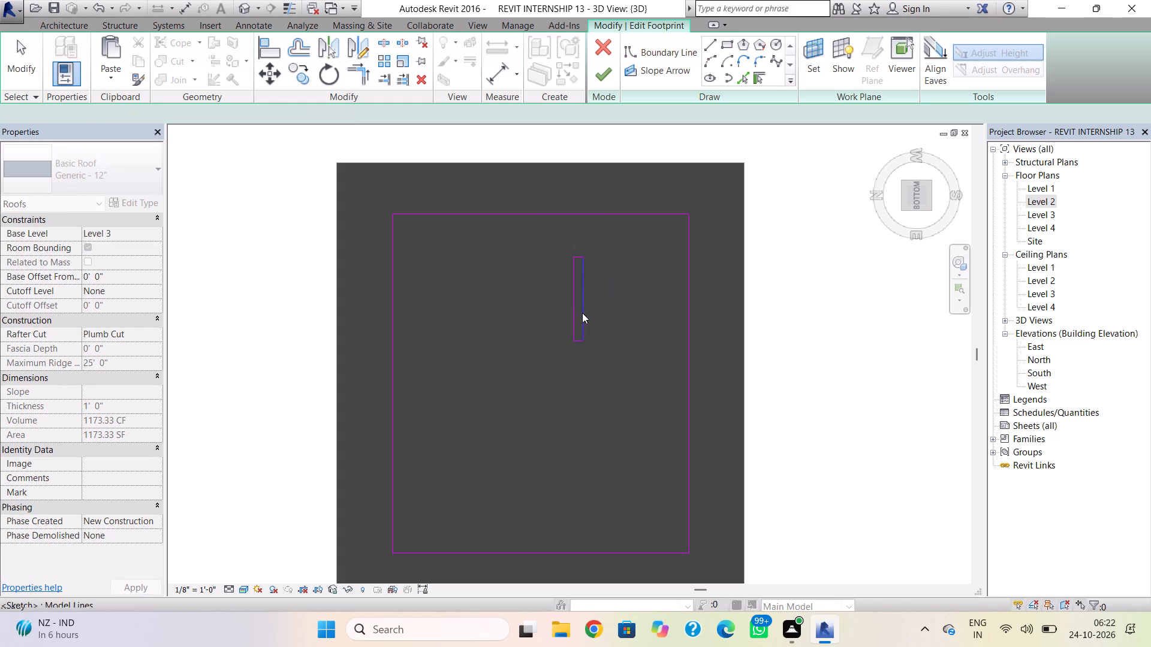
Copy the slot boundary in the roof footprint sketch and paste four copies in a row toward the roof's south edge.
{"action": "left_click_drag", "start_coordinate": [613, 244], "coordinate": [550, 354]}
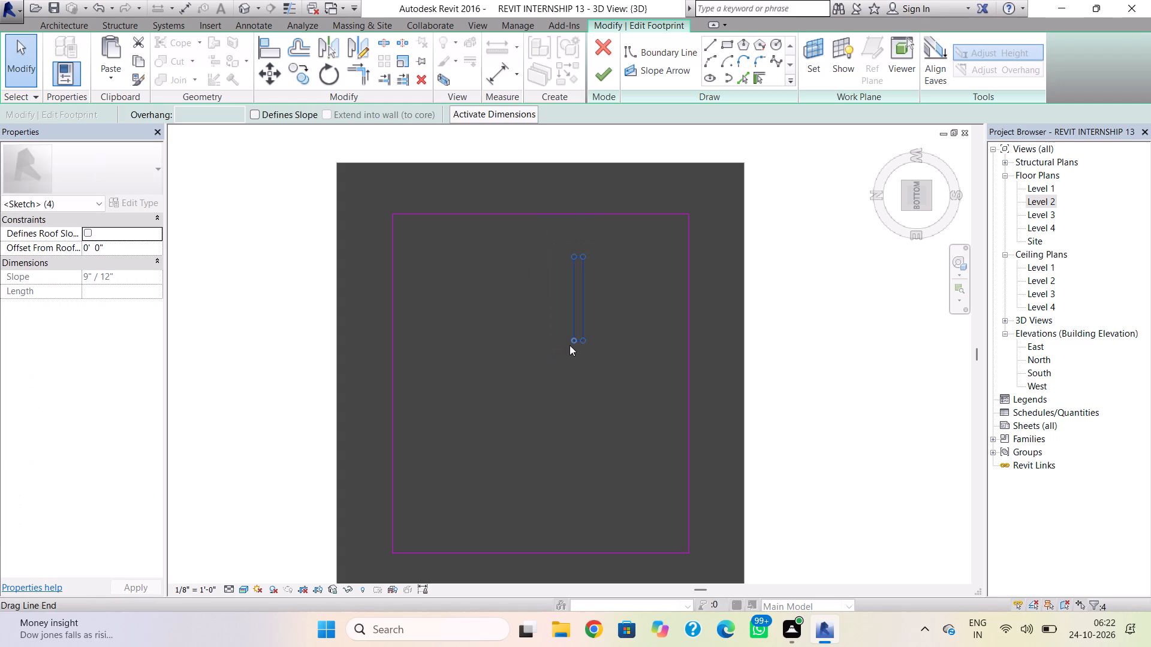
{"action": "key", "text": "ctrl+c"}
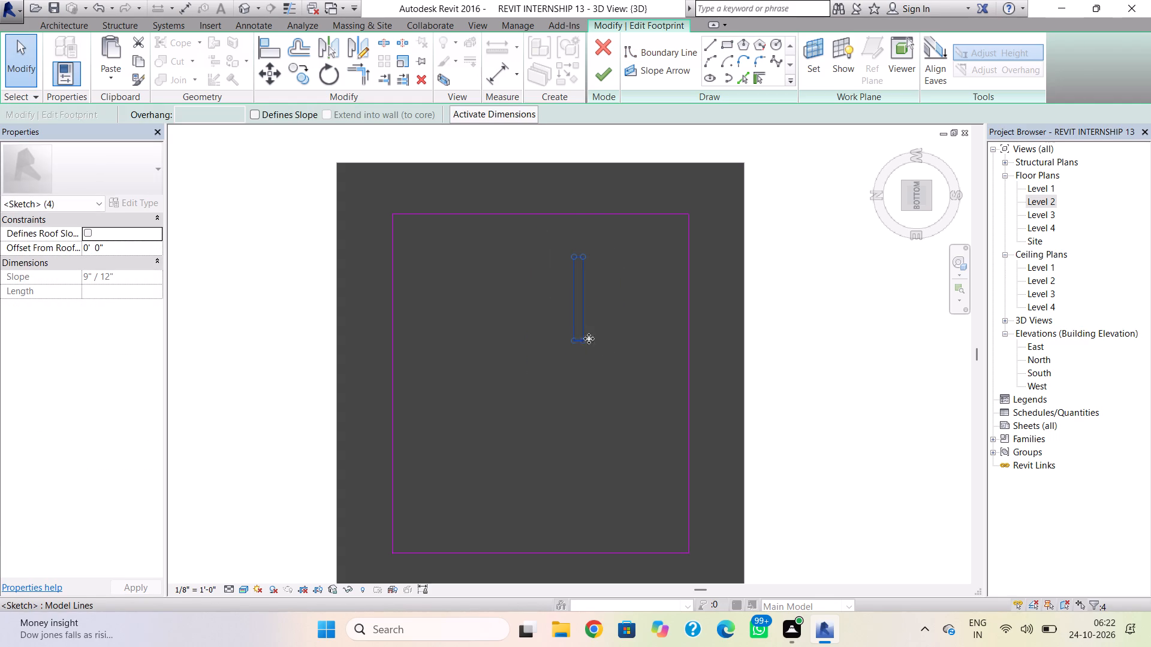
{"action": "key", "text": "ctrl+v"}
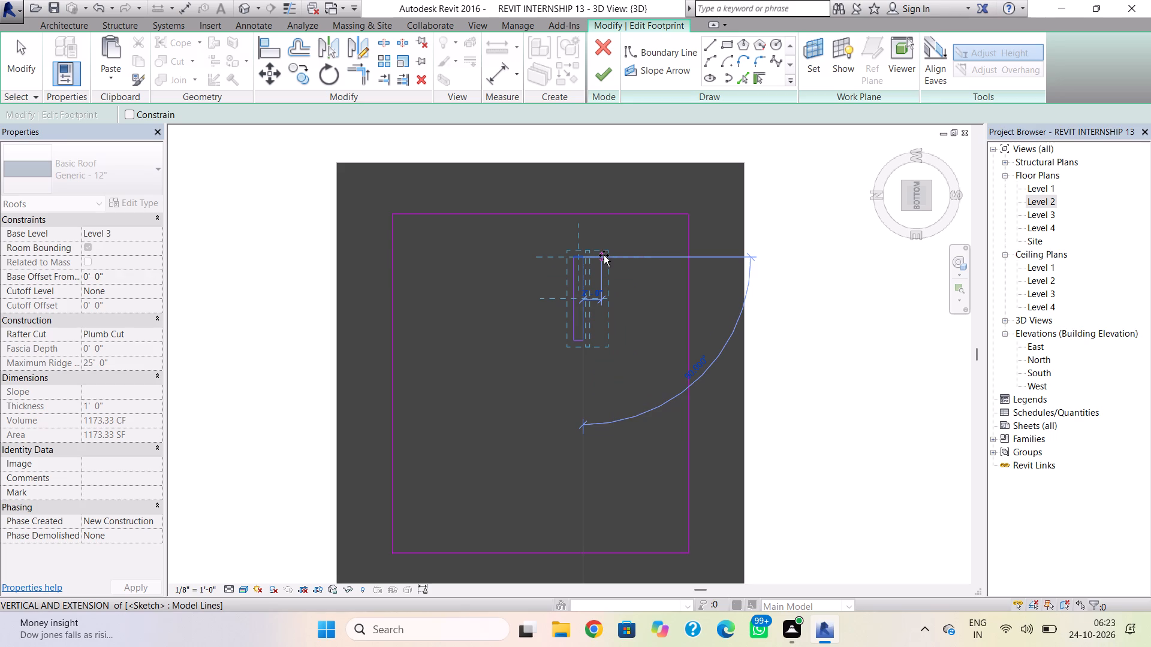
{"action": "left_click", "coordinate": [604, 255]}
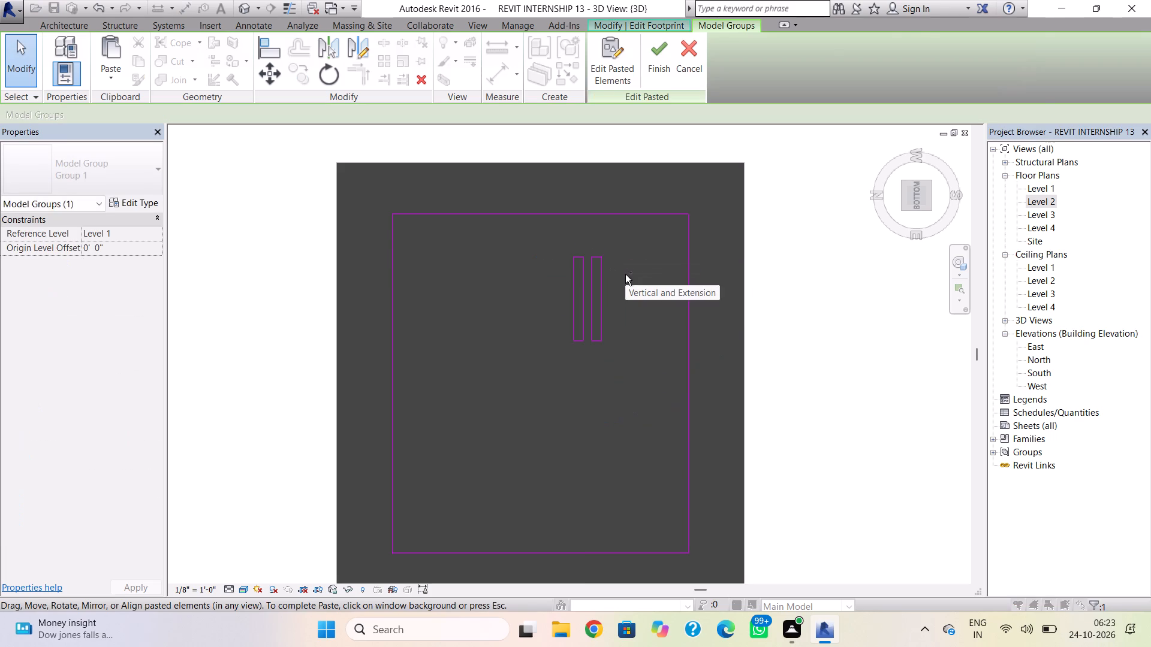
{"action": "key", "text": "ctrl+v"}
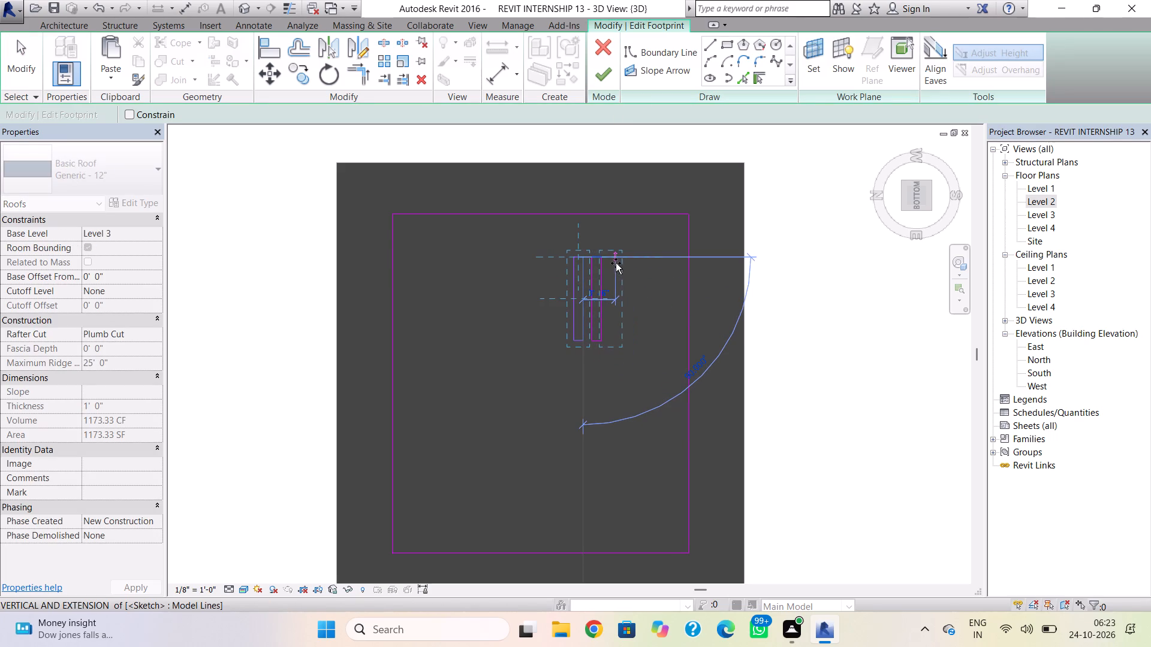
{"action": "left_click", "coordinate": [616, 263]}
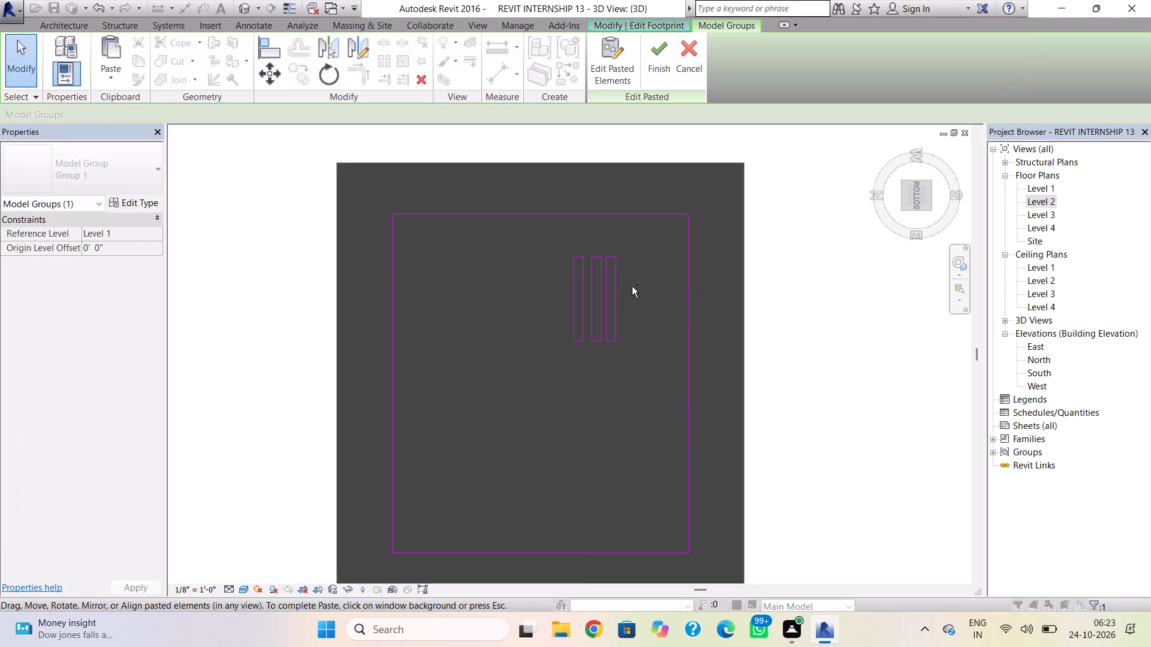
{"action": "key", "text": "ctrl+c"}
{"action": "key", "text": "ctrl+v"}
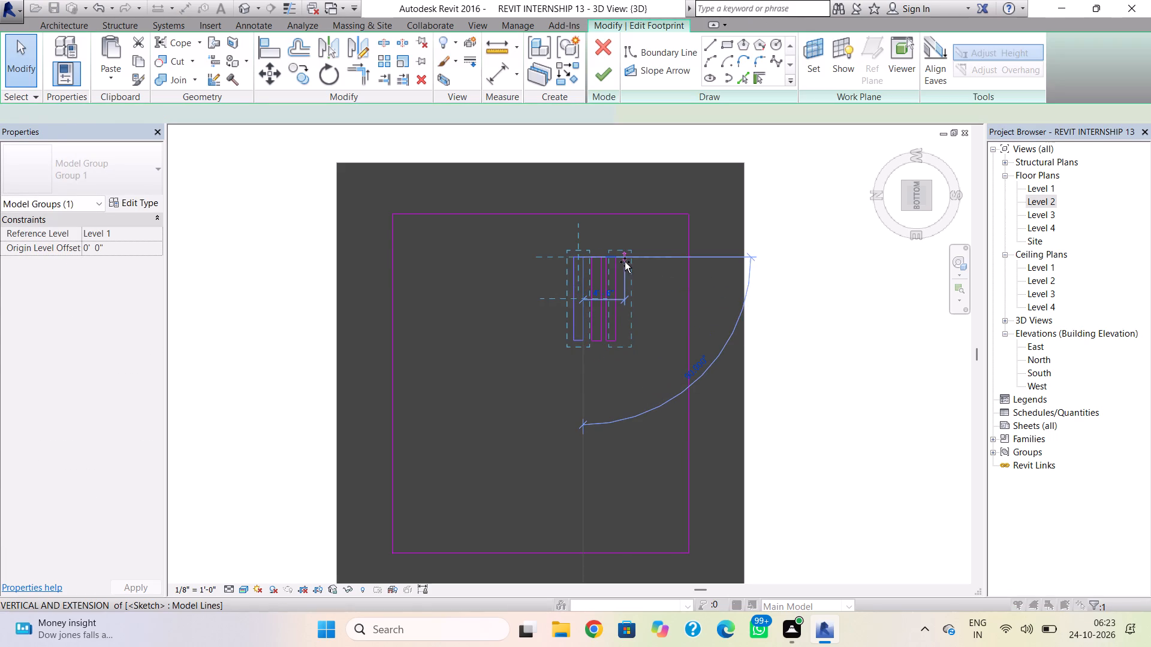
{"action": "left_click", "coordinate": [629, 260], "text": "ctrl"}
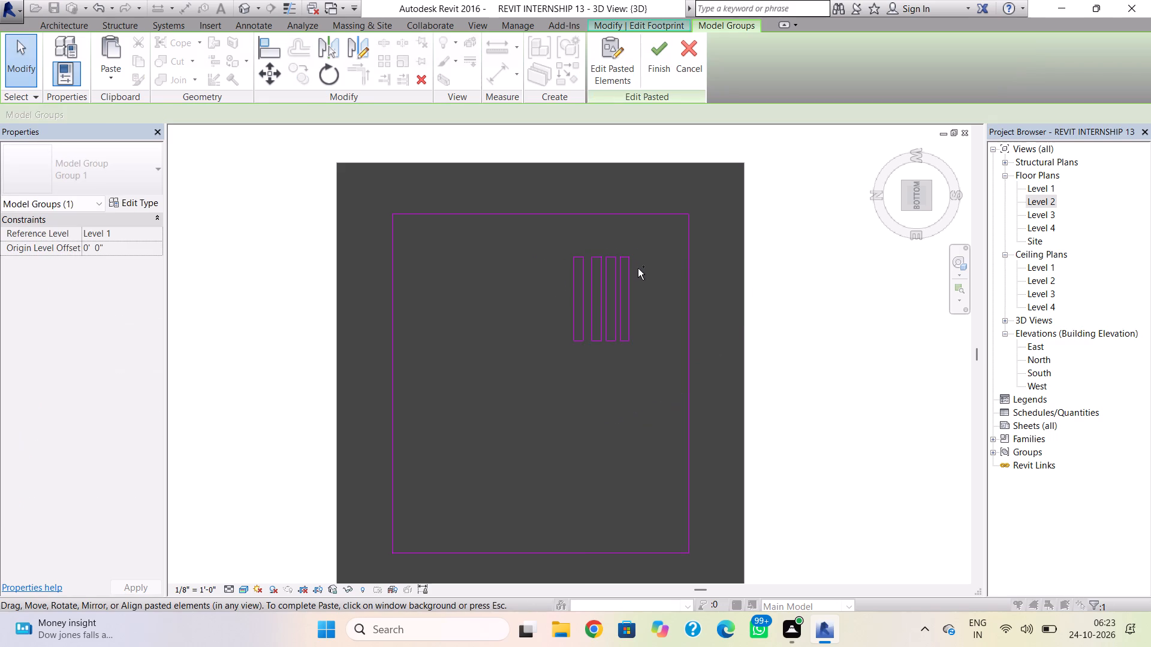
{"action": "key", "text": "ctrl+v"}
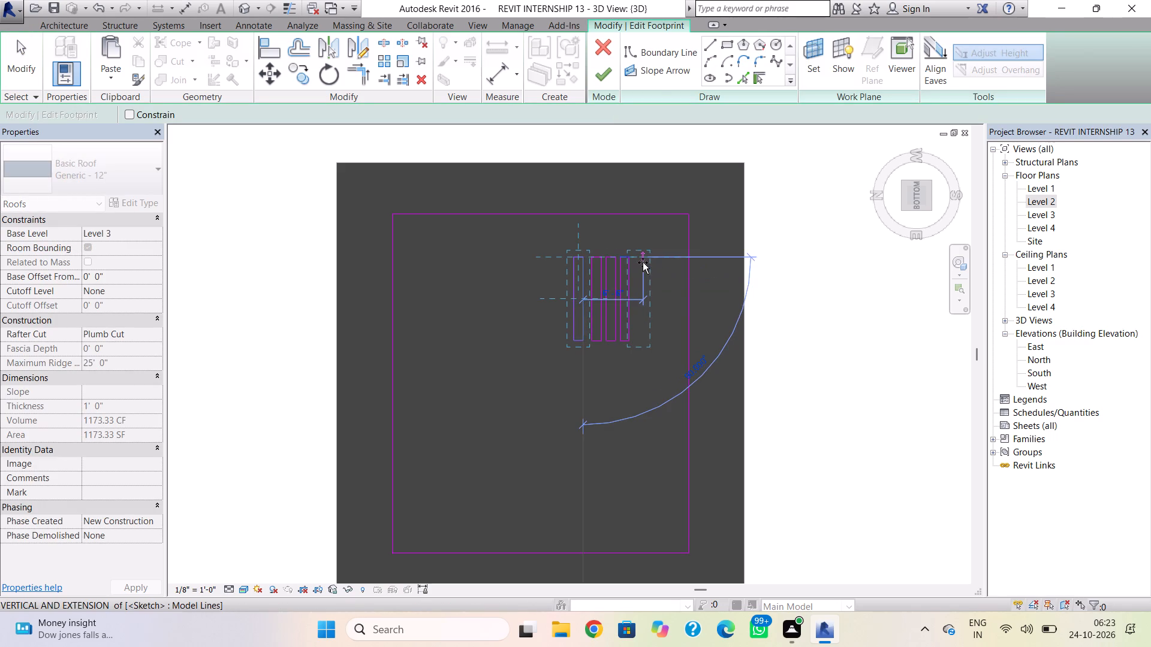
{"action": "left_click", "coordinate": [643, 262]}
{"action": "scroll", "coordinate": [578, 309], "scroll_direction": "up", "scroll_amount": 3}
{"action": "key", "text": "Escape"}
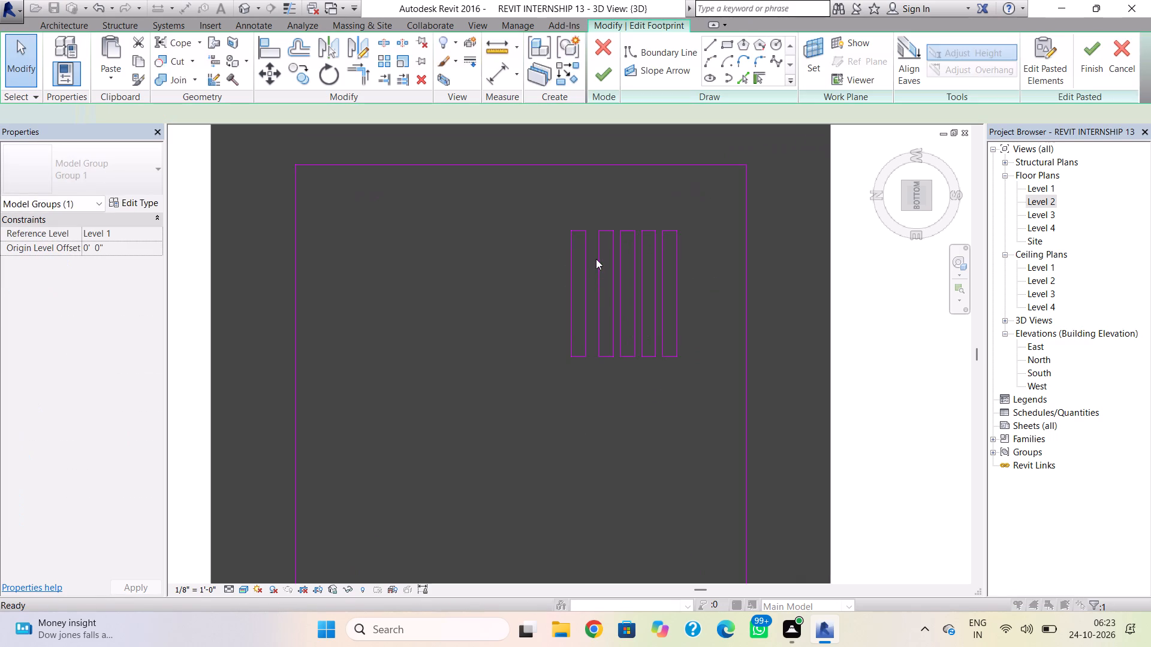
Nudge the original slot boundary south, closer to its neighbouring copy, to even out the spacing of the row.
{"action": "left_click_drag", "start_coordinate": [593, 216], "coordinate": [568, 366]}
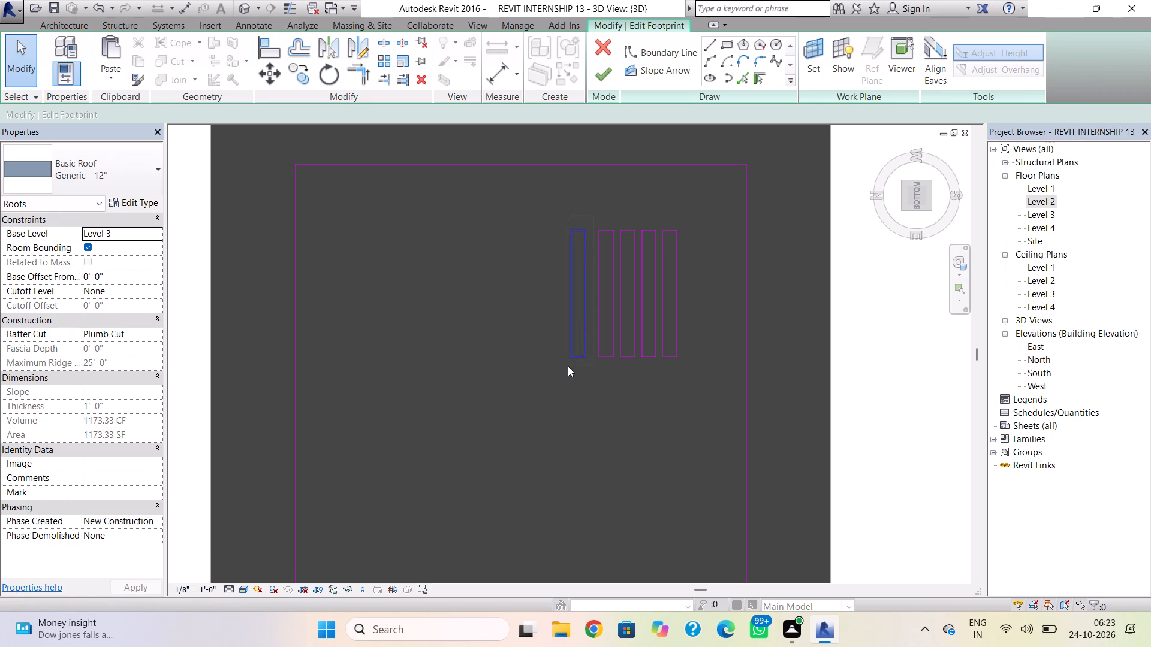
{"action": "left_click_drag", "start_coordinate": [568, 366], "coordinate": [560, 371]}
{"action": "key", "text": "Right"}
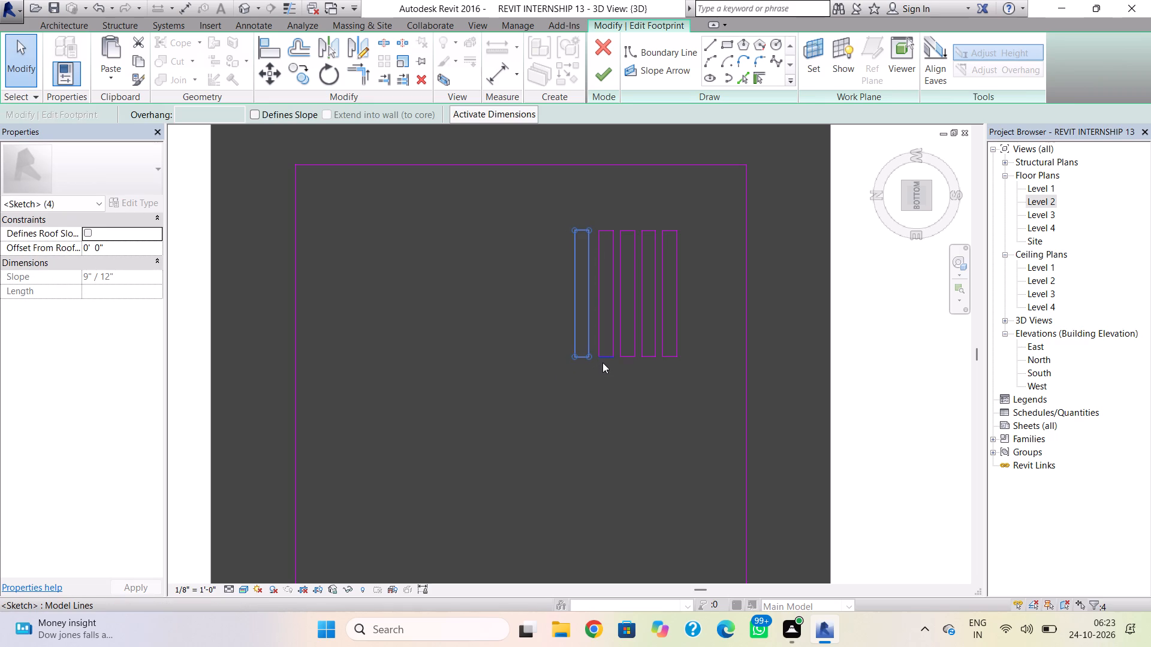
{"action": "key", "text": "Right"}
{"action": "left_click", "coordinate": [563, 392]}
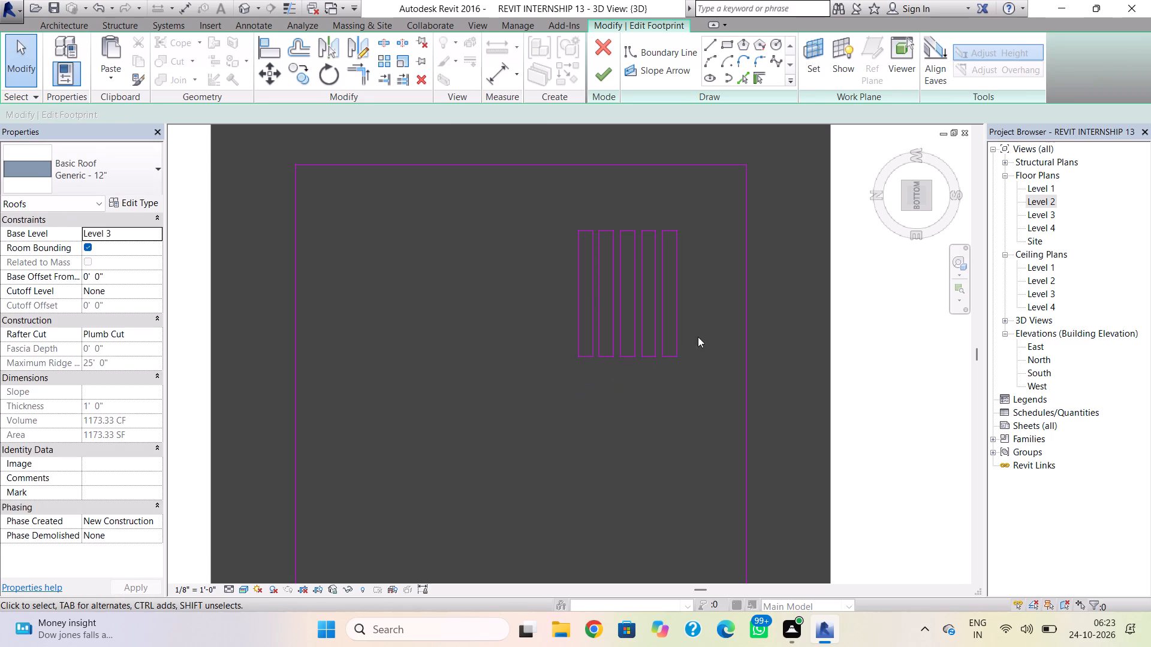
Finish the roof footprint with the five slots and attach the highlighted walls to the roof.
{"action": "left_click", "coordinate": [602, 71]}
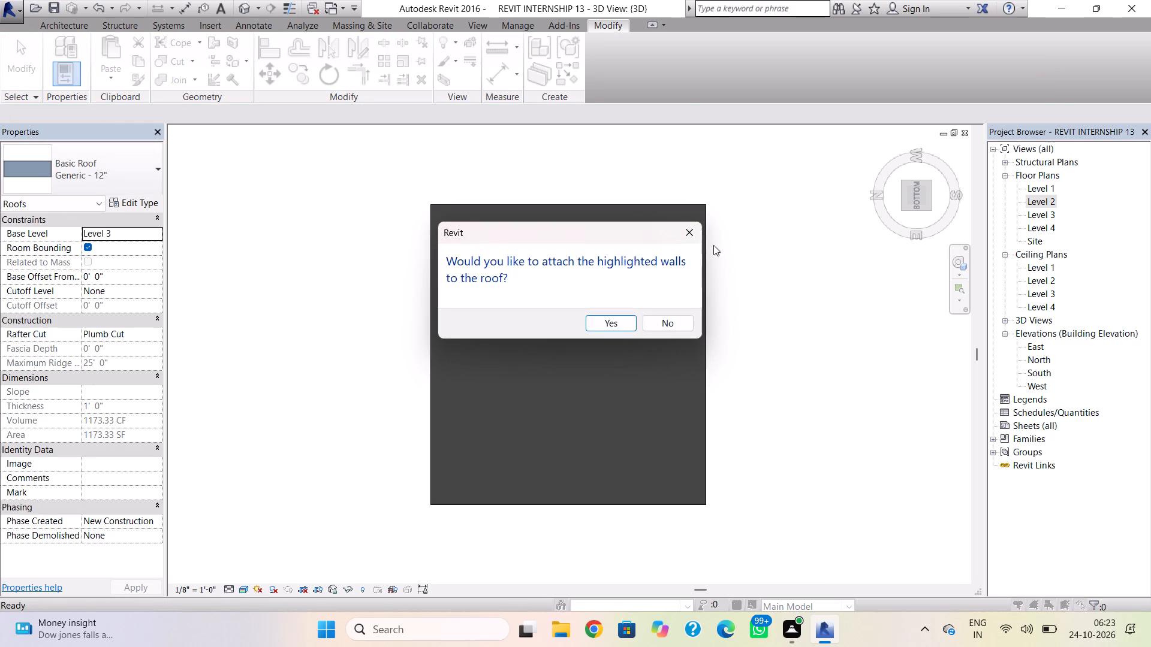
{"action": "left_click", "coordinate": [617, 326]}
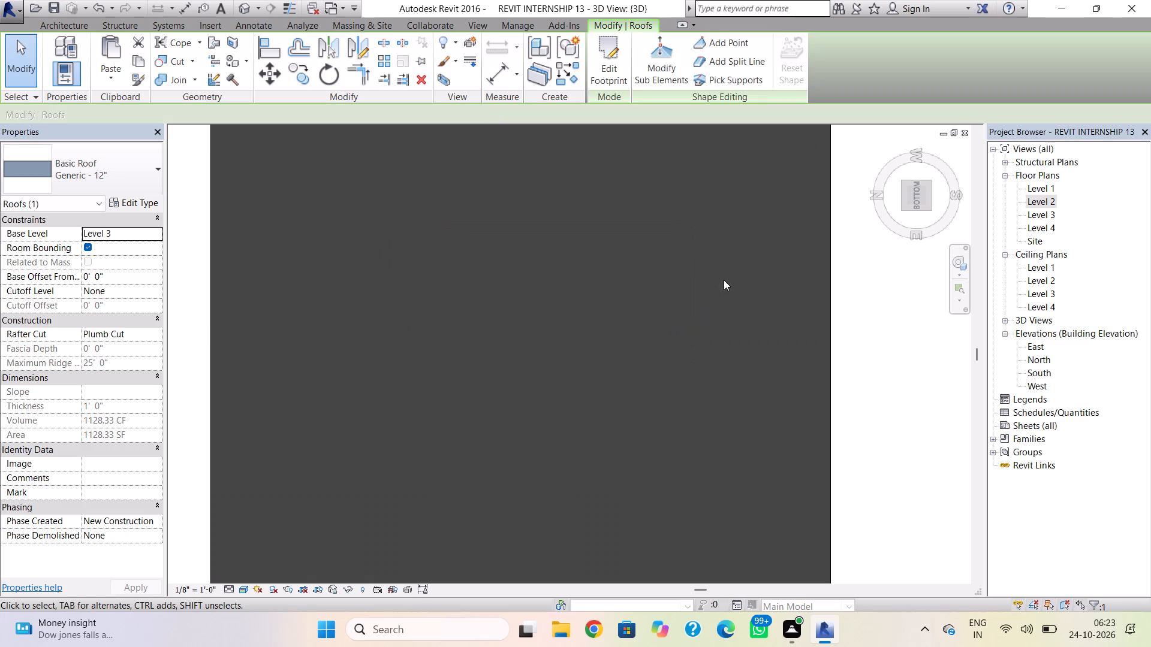
Examine the slotted Level 3 roof over the balcony from below and from above the front façade.
{"action": "right_click_drag", "start_coordinate": [730, 282], "coordinate": [725, 297], "text": "ctrl"}
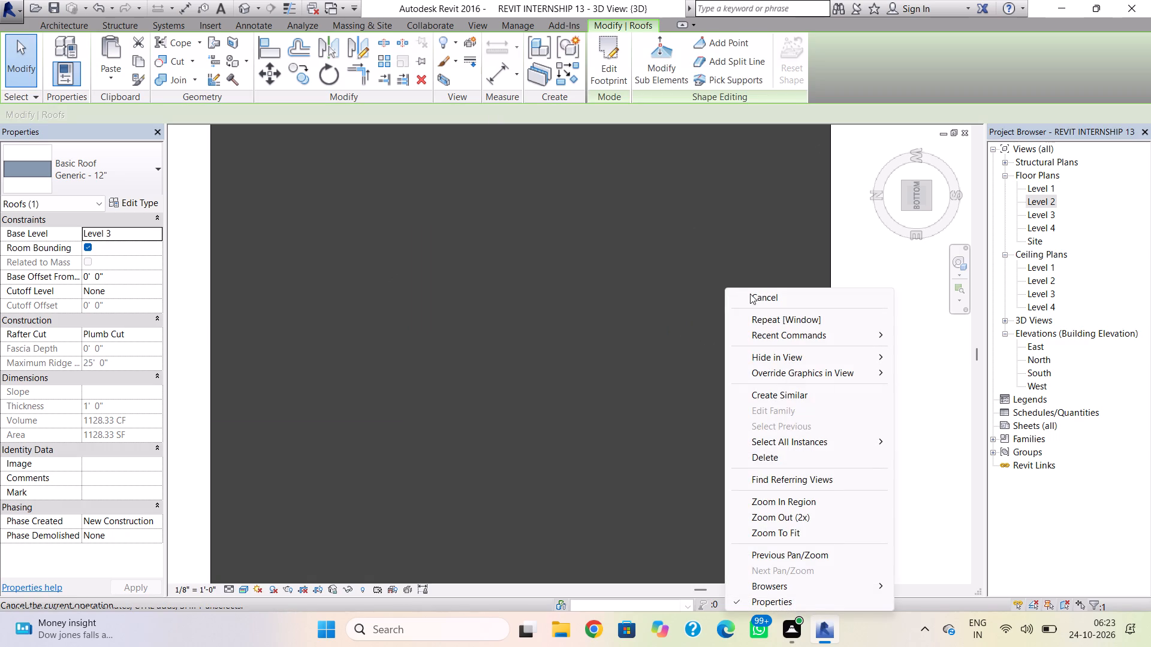
{"action": "key", "text": "Escape"}
{"action": "right_click_drag", "start_coordinate": [752, 296], "coordinate": [711, 441], "text": "shift"}
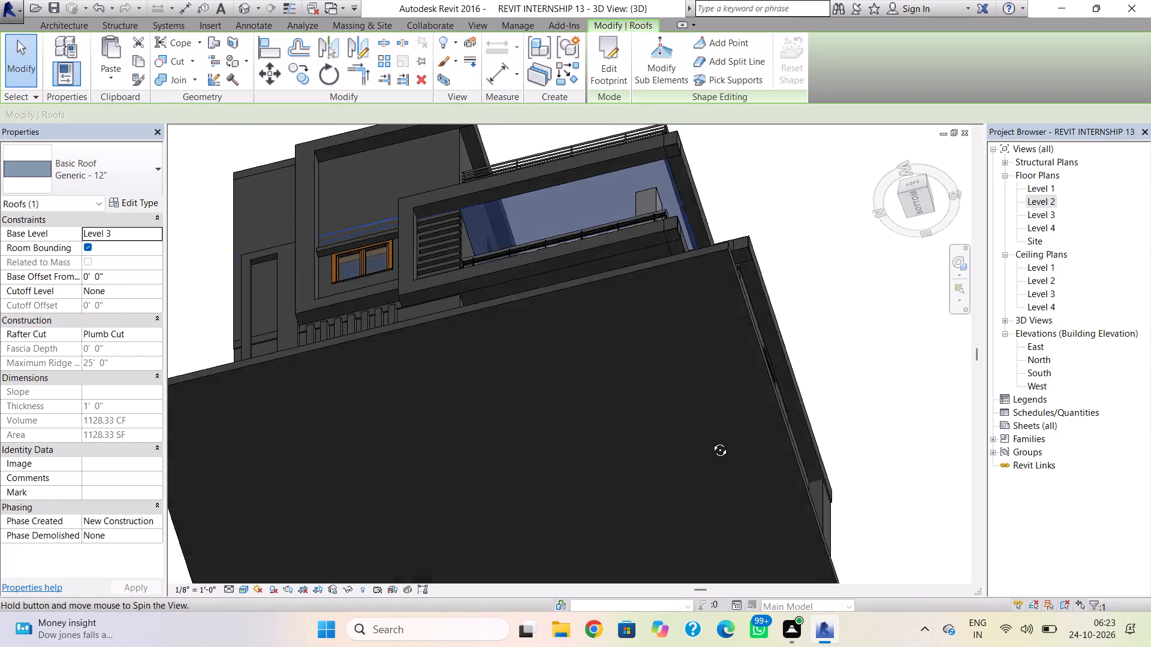
{"action": "right_click_drag", "start_coordinate": [711, 441], "coordinate": [639, 583], "text": "shift"}
{"action": "key", "text": "grave"}
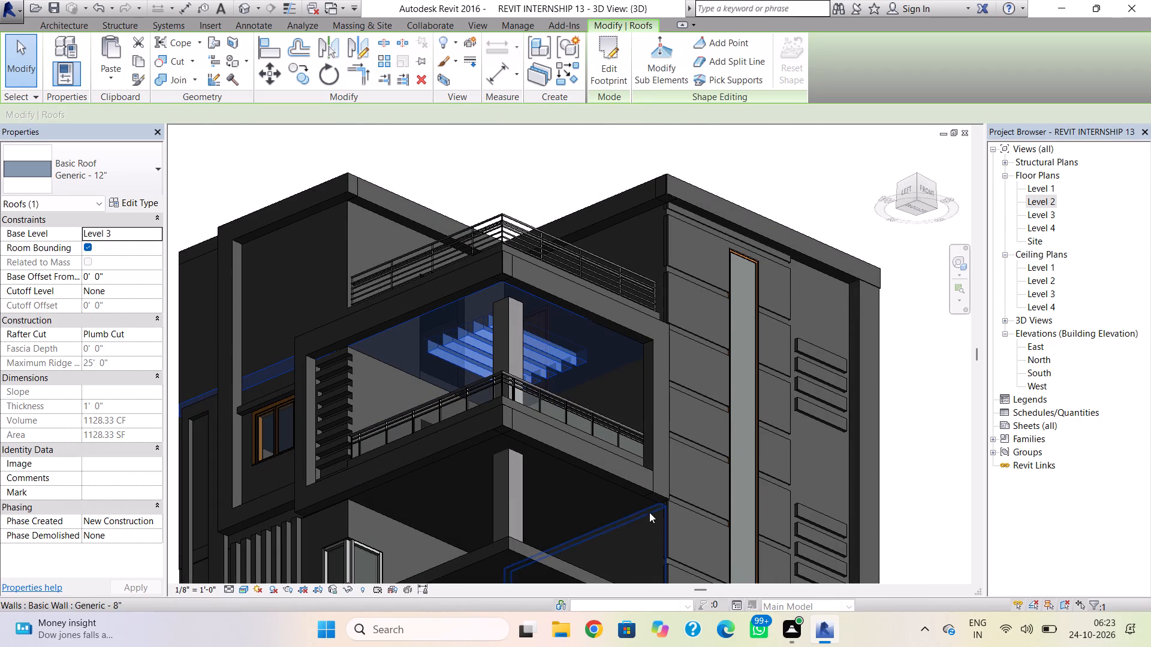
{"action": "key", "text": "Escape"}
{"action": "right_click_drag", "start_coordinate": [602, 341], "coordinate": [634, 308], "text": "shift"}
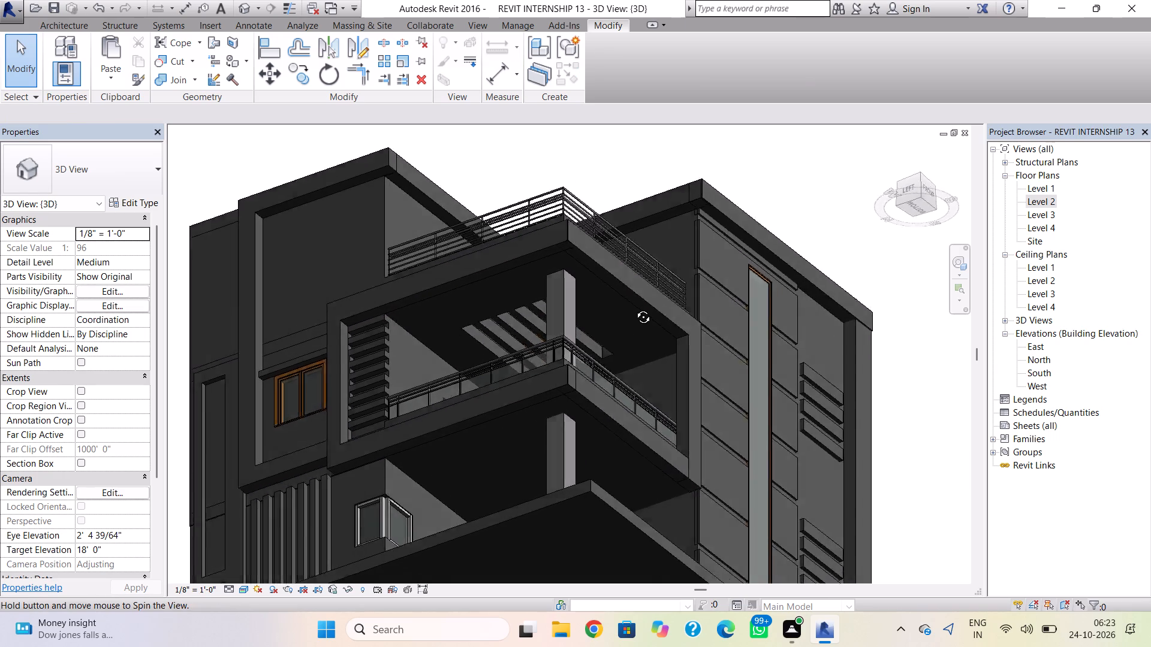
{"action": "right_click_drag", "start_coordinate": [634, 308], "coordinate": [568, 459], "text": "shift"}
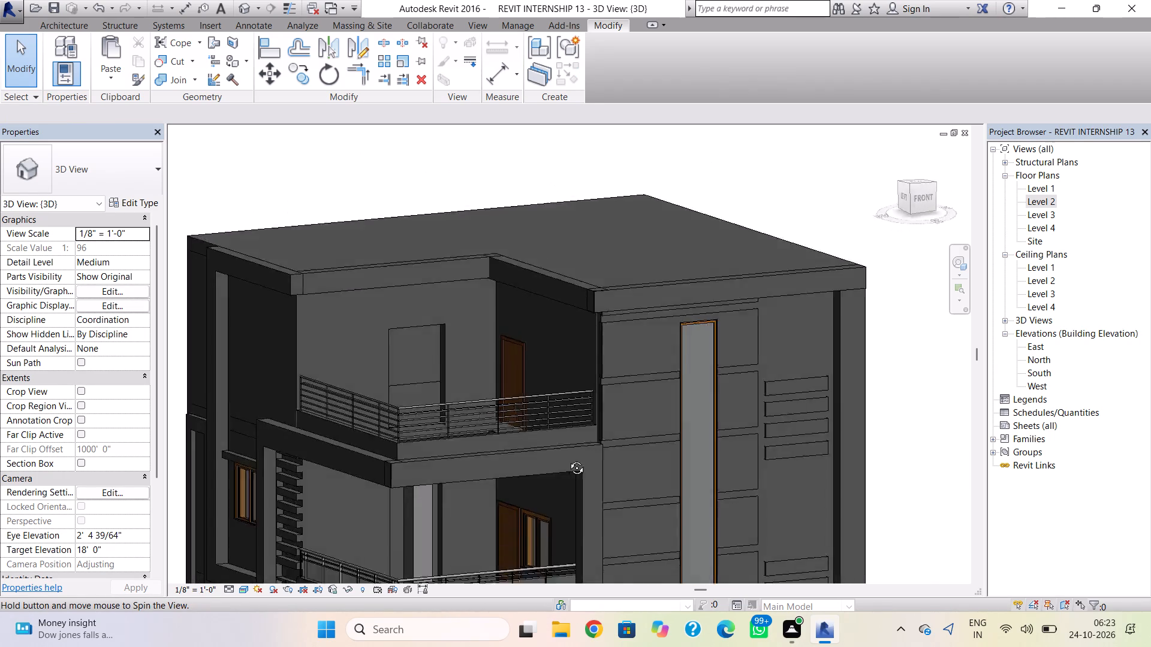
{"action": "right_click_drag", "start_coordinate": [568, 459], "coordinate": [479, 552], "text": "shift"}
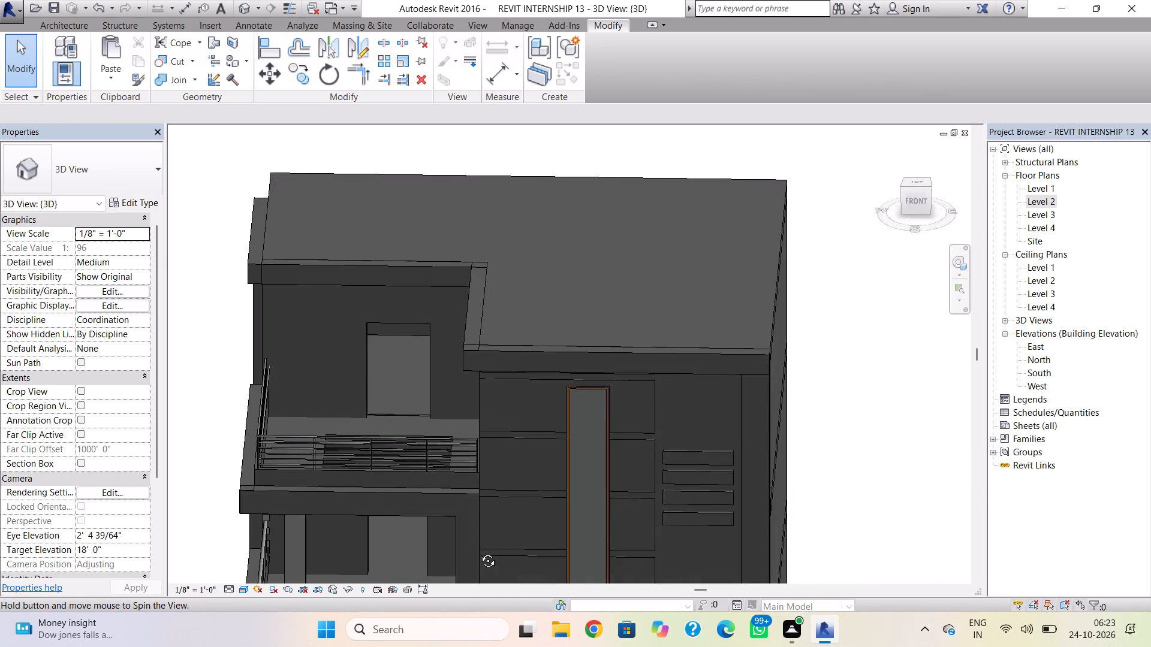
{"action": "right_click_drag", "start_coordinate": [479, 552], "coordinate": [640, 349], "text": "shift"}
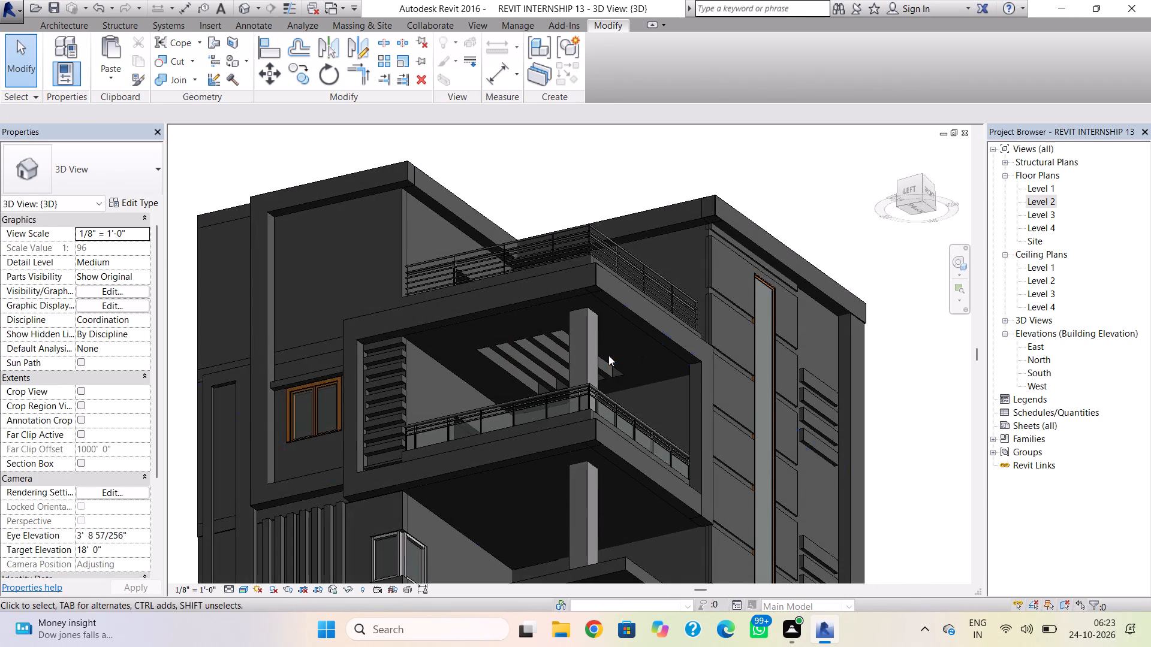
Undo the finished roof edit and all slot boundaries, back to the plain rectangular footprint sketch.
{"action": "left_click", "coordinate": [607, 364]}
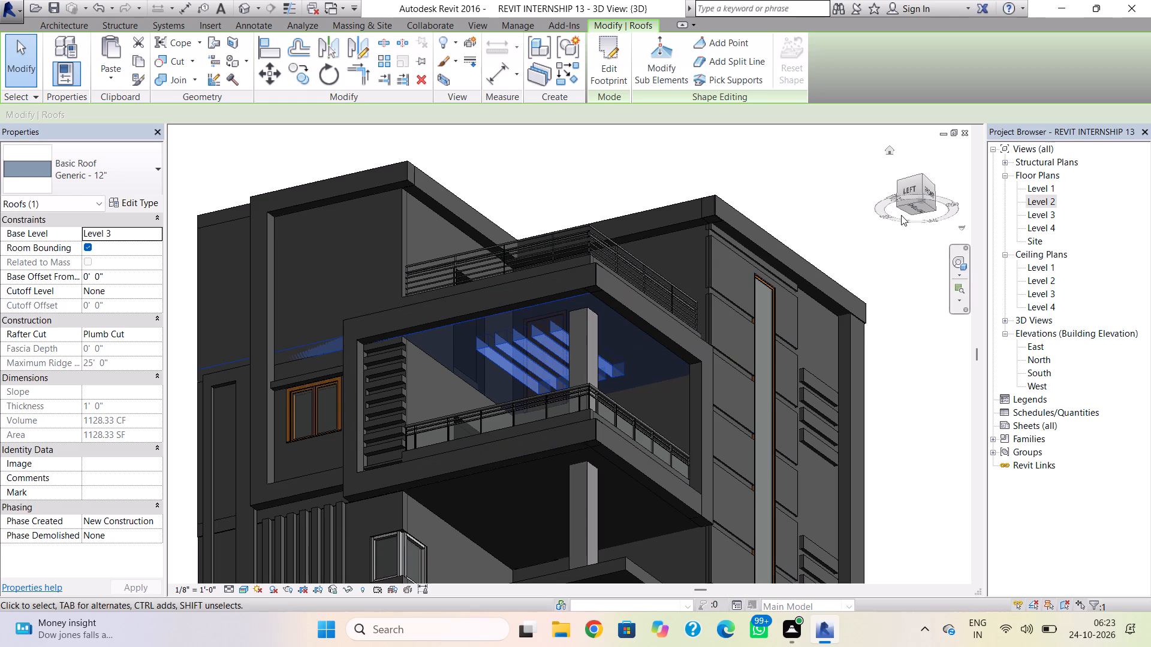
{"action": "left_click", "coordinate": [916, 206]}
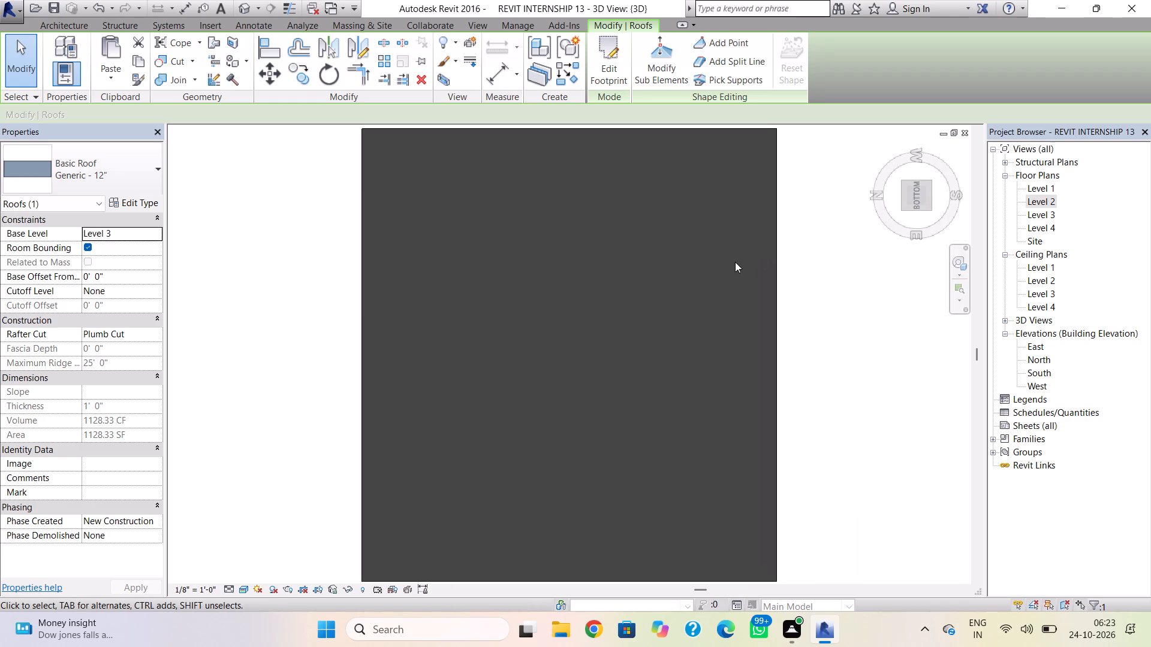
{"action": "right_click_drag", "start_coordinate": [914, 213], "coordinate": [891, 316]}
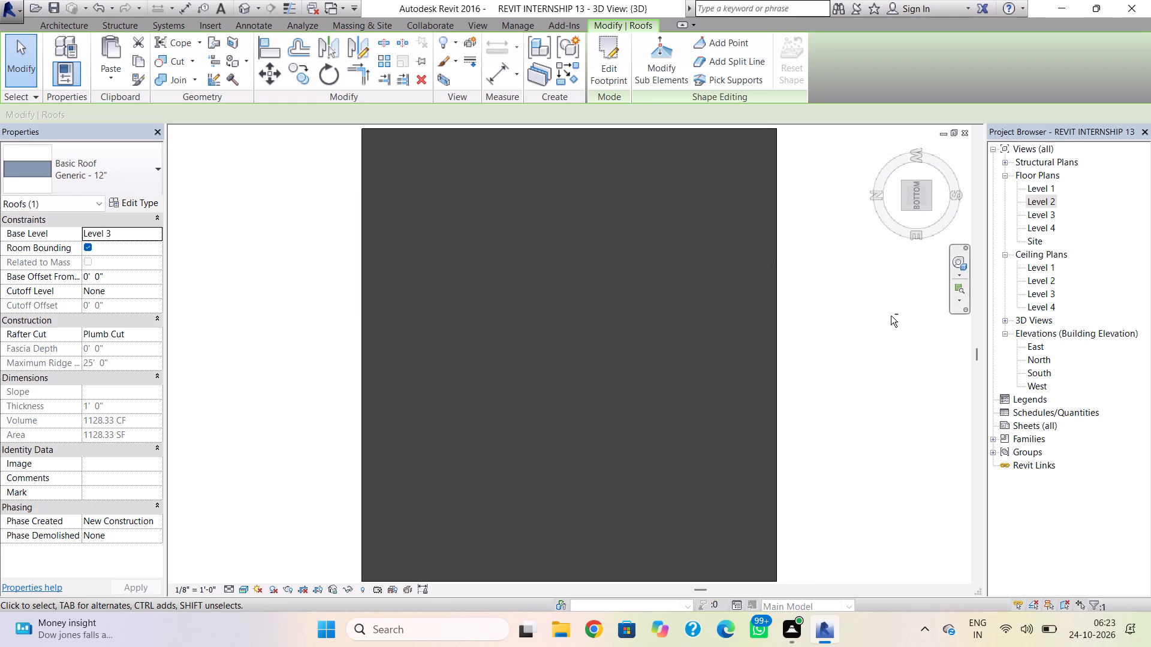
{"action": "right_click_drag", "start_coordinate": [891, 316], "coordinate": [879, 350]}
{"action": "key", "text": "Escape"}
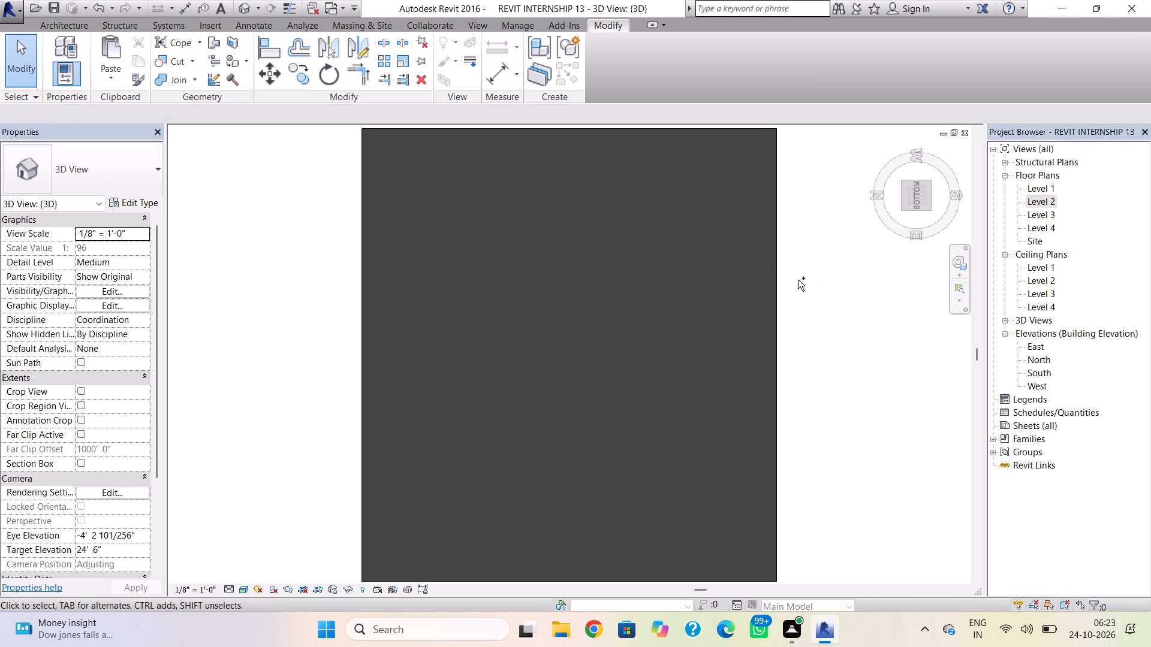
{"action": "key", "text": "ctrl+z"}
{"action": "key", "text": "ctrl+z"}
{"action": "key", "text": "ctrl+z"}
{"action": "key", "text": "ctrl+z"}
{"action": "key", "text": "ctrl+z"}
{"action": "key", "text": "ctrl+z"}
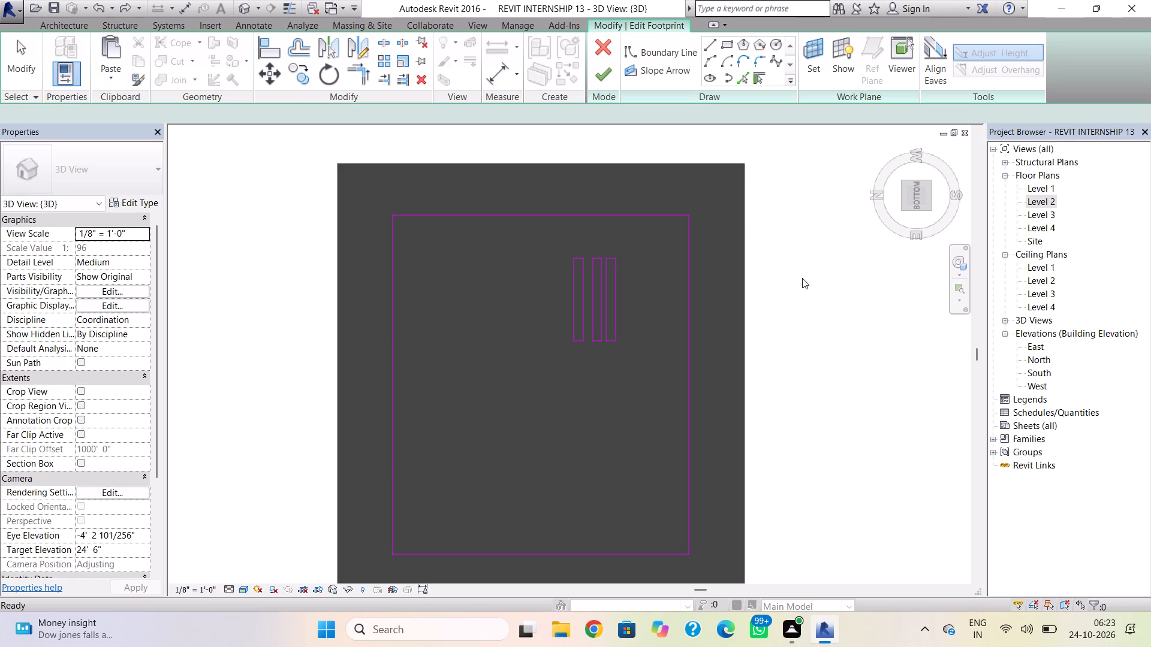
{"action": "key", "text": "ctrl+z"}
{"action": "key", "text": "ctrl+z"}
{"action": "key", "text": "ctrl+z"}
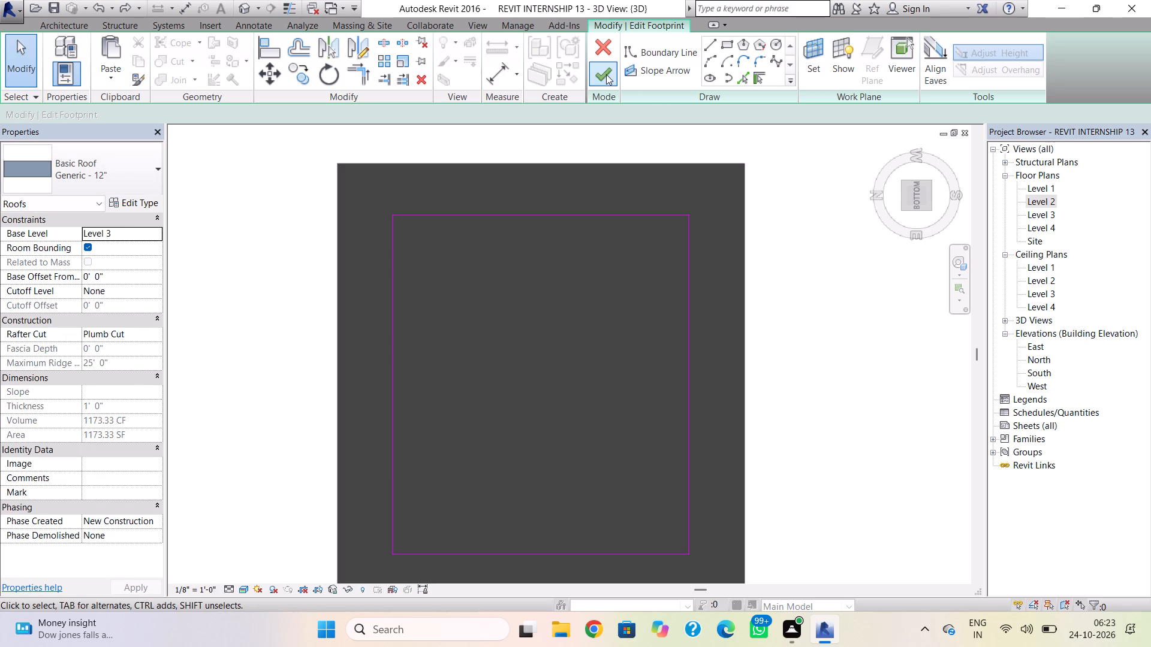
Finish the plain rectangular footprint of the Level 3 roof without attaching the highlighted walls.
{"action": "left_click", "coordinate": [606, 74]}
{"action": "left_click", "coordinate": [655, 328]}
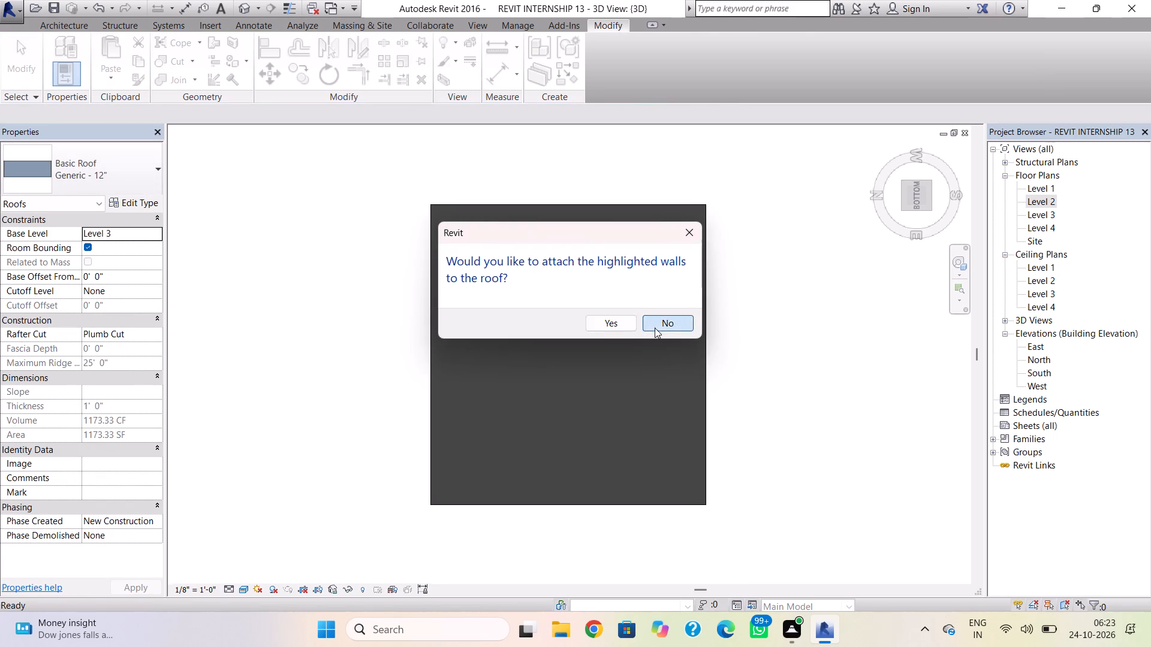
{"action": "right_click_drag", "start_coordinate": [652, 240], "coordinate": [636, 391], "text": "shift"}
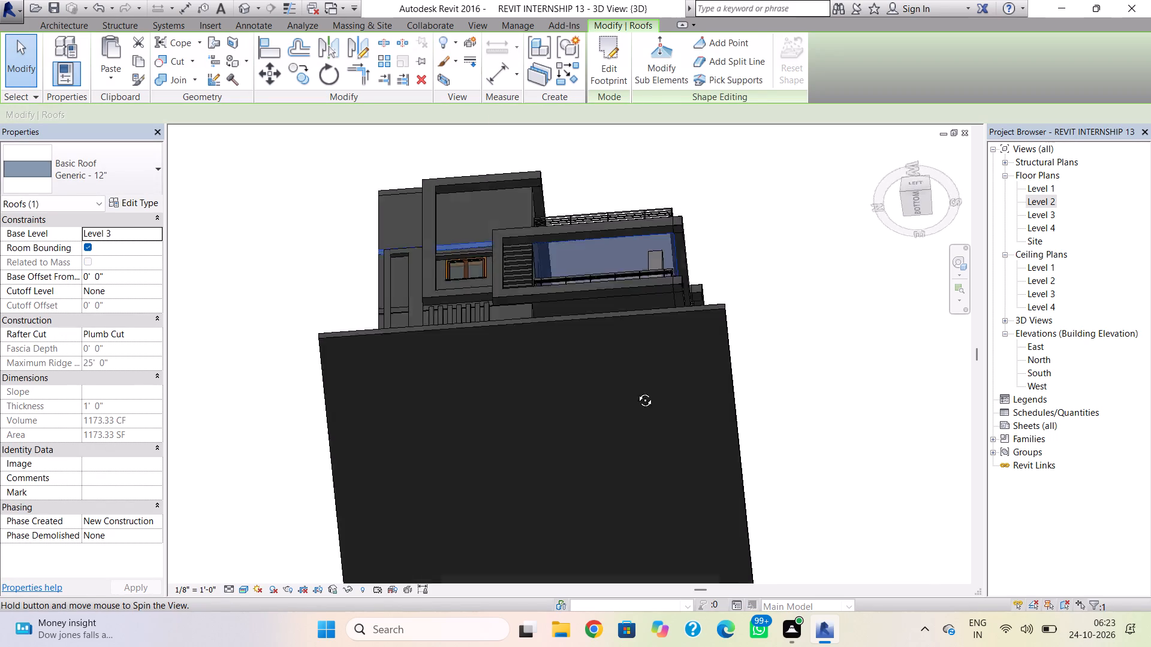
{"action": "right_click_drag", "start_coordinate": [636, 391], "coordinate": [559, 513], "text": "shift"}
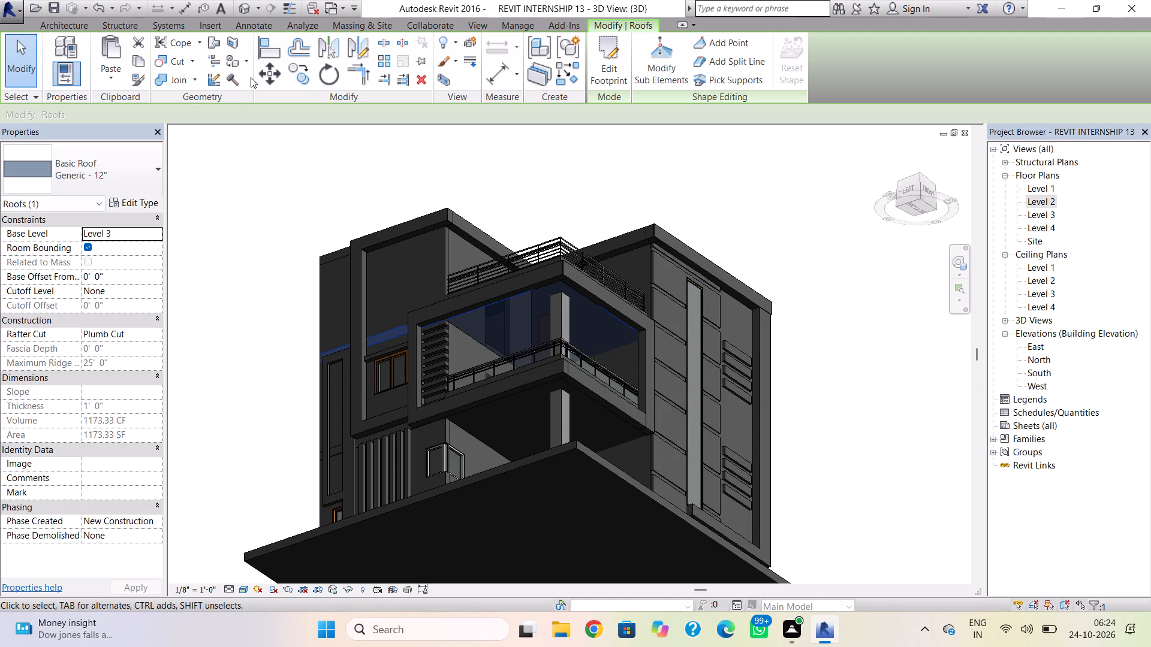
{"action": "key", "text": "Escape"}
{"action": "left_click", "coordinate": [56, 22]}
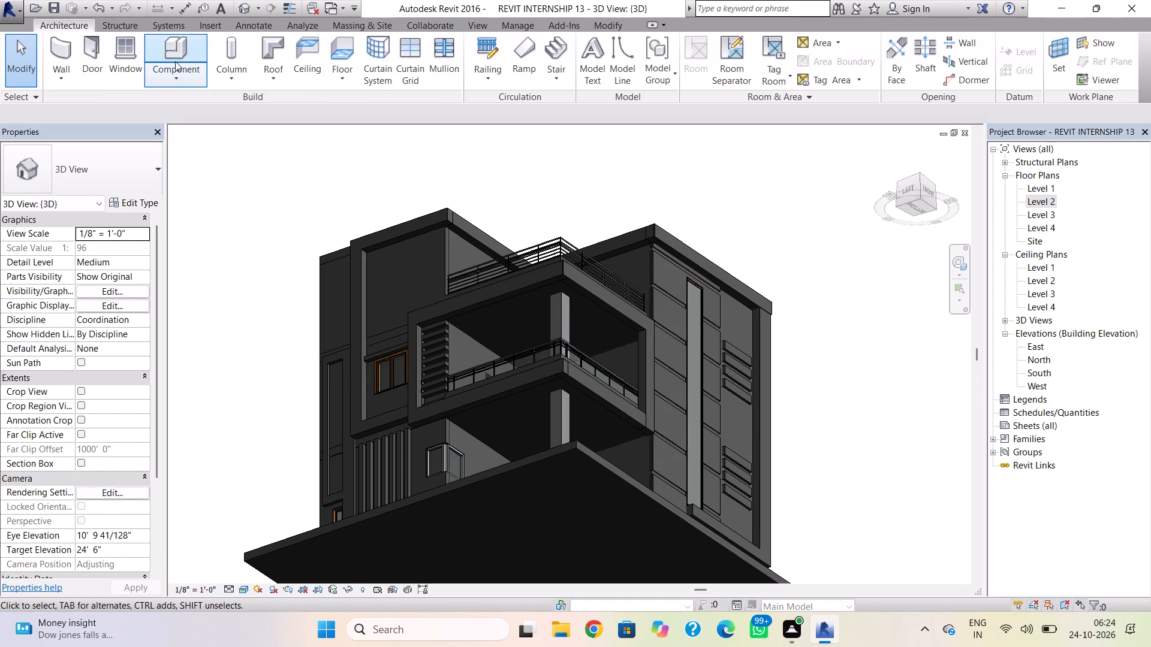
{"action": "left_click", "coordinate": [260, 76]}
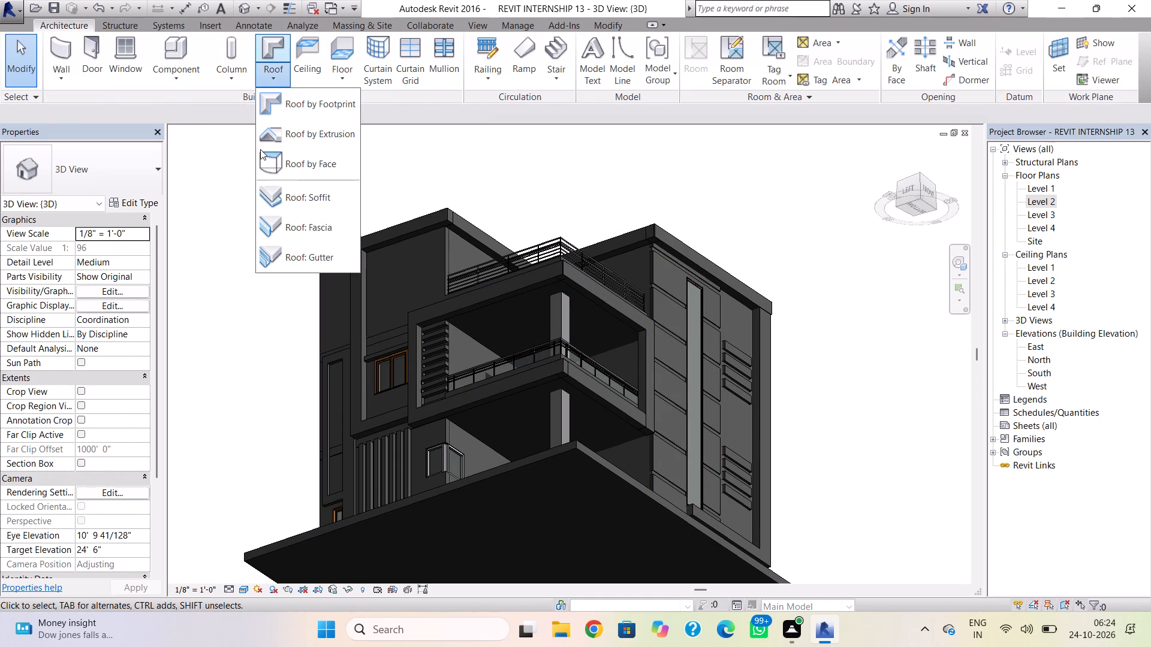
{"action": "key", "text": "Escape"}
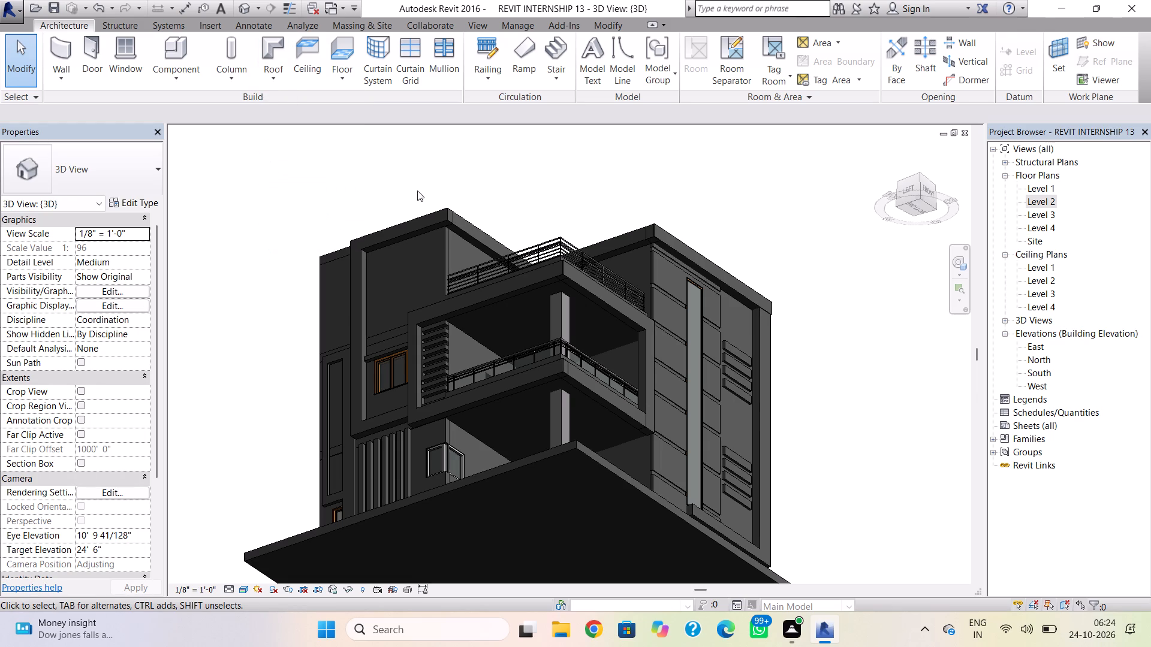
Examine the whole building, moving from the low corner view to a raised front view.
{"action": "right_click_drag", "start_coordinate": [758, 200], "coordinate": [757, 229], "text": "shift"}
{"action": "key", "text": "shift+Escape"}
{"action": "key", "text": "shift+Escape"}
{"action": "key", "text": "shift+Escape"}
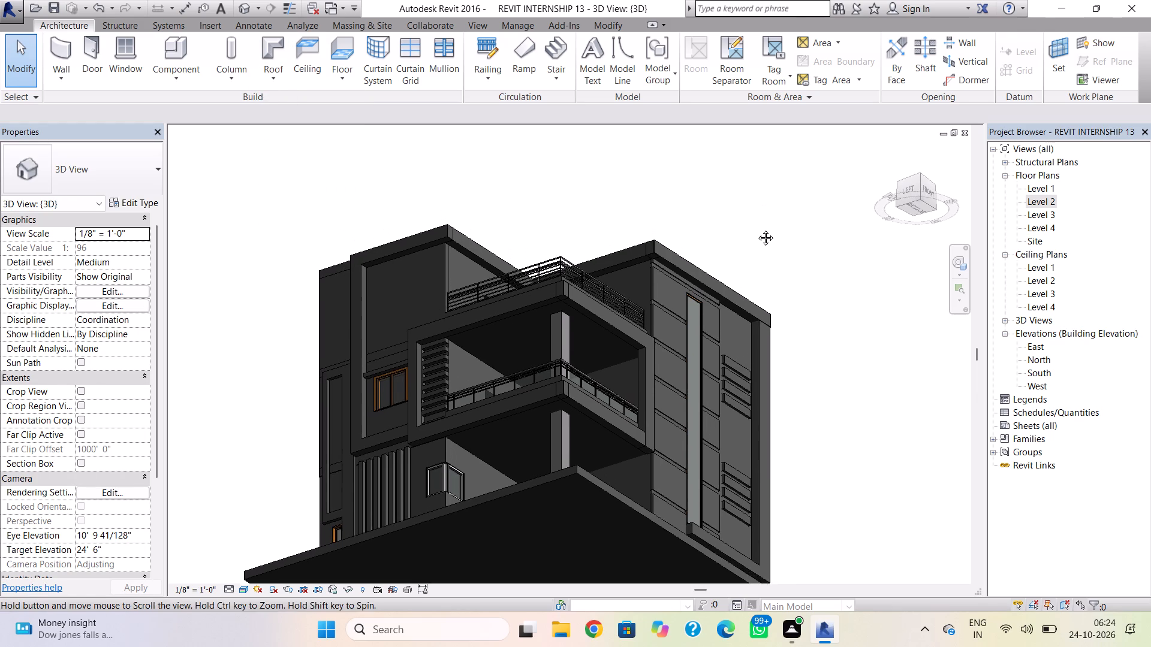
{"action": "right_click_drag", "start_coordinate": [757, 229], "coordinate": [753, 241], "text": "shift"}
{"action": "right_click_drag", "start_coordinate": [775, 230], "coordinate": [646, 468], "text": "shift"}
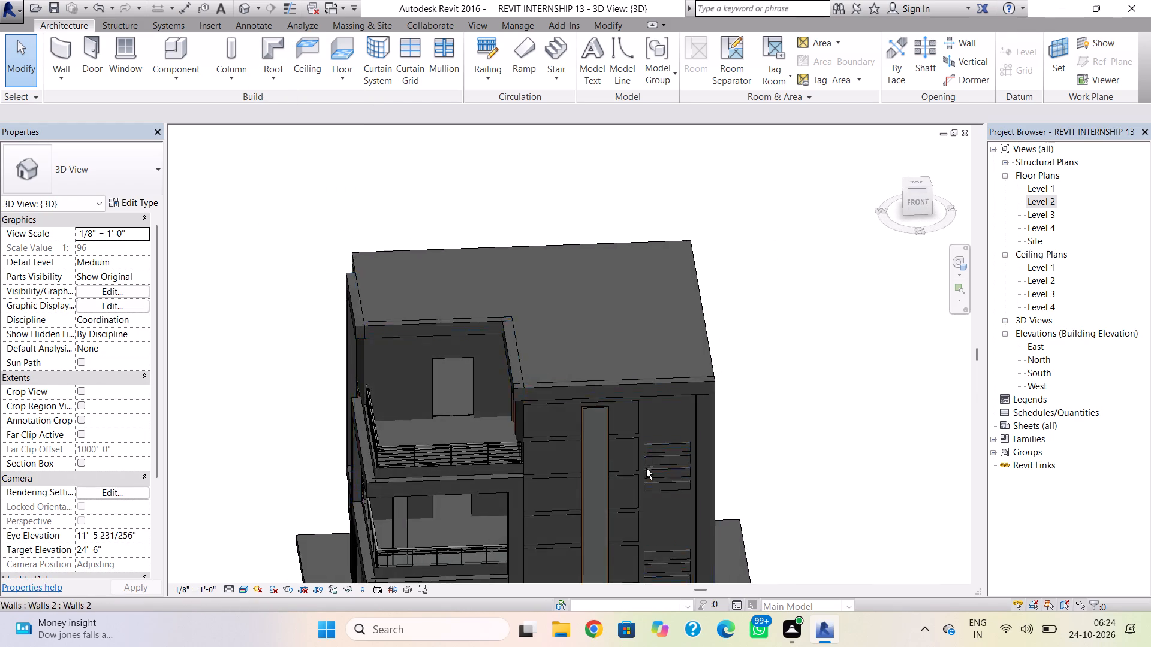
{"action": "right_click_drag", "start_coordinate": [646, 468], "coordinate": [646, 470], "text": "shift"}
{"action": "scroll", "coordinate": [668, 407], "scroll_direction": "down", "scroll_amount": 2}
{"action": "middle_click_drag", "start_coordinate": [673, 397], "coordinate": [700, 276]}
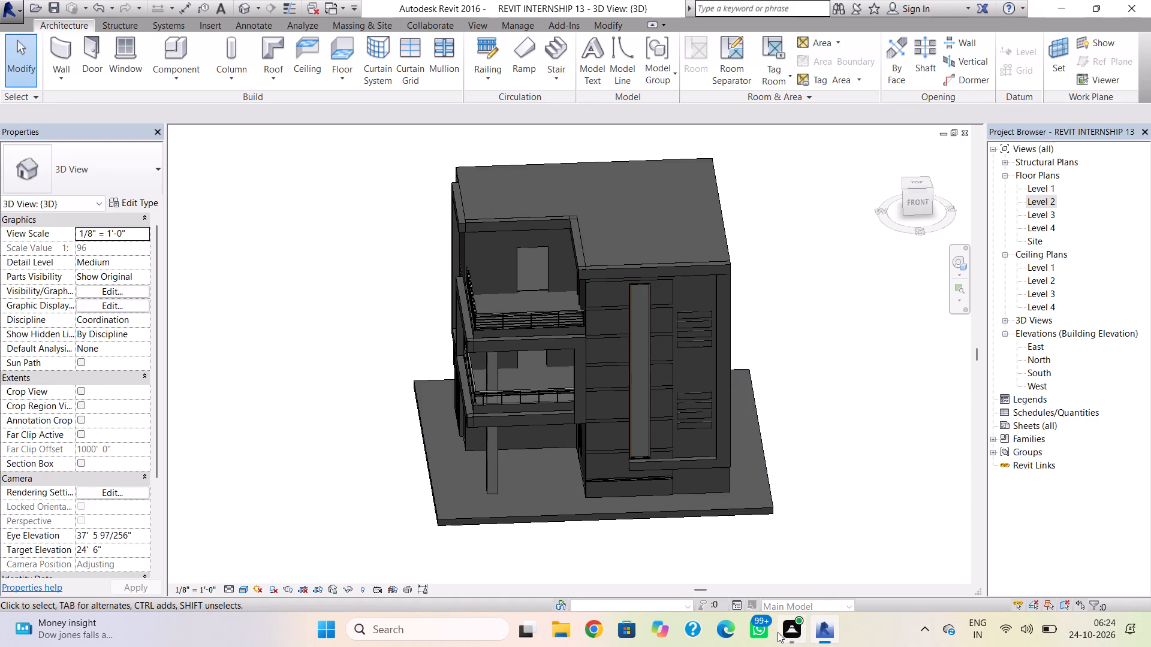
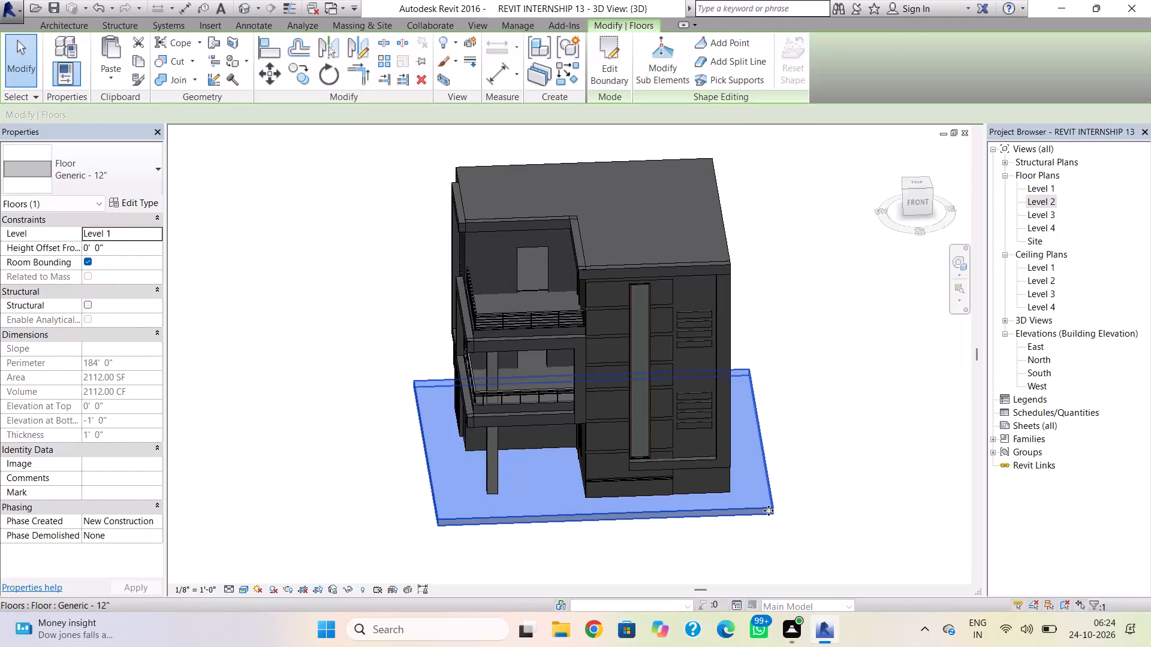
Edit the Level 1 ground slab's boundary, moving its east edge outward to about 14' 7" from the building, and finish the sketch.
{"action": "left_click", "coordinate": [773, 494]}
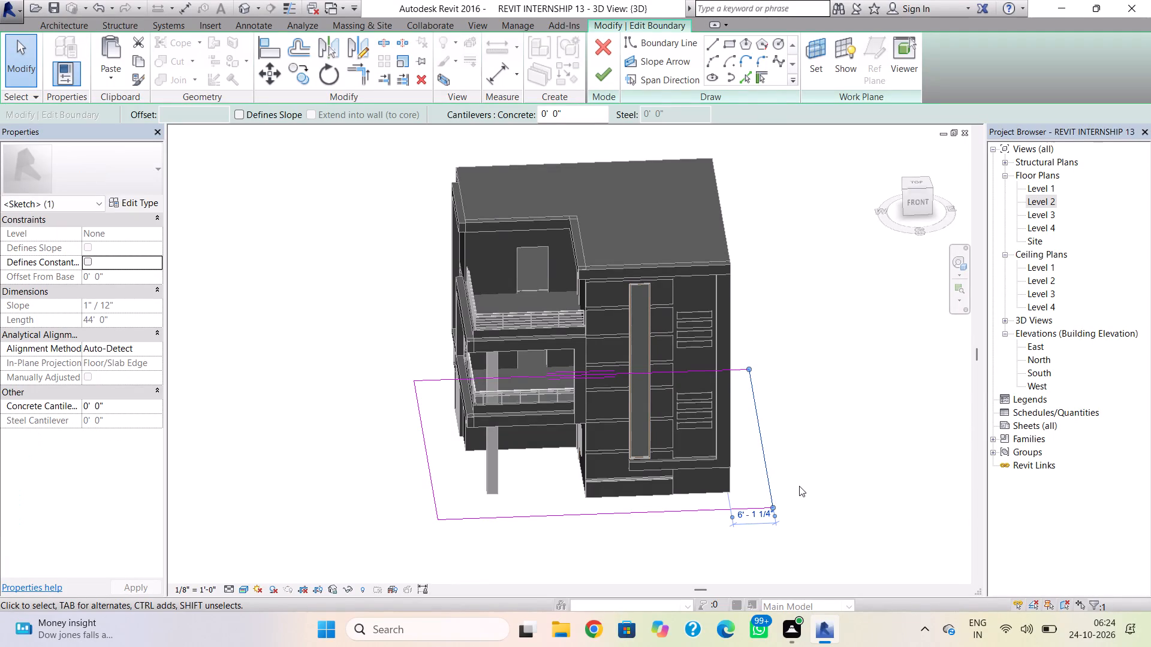
{"action": "key", "text": "Right"}
{"action": "key", "text": "Right"}
{"action": "key", "text": "Right"}
{"action": "key", "text": "Right"}
{"action": "key", "text": "Right"}
{"action": "key", "text": "Right"}
{"action": "key", "text": "Right"}
{"action": "key", "text": "Right"}
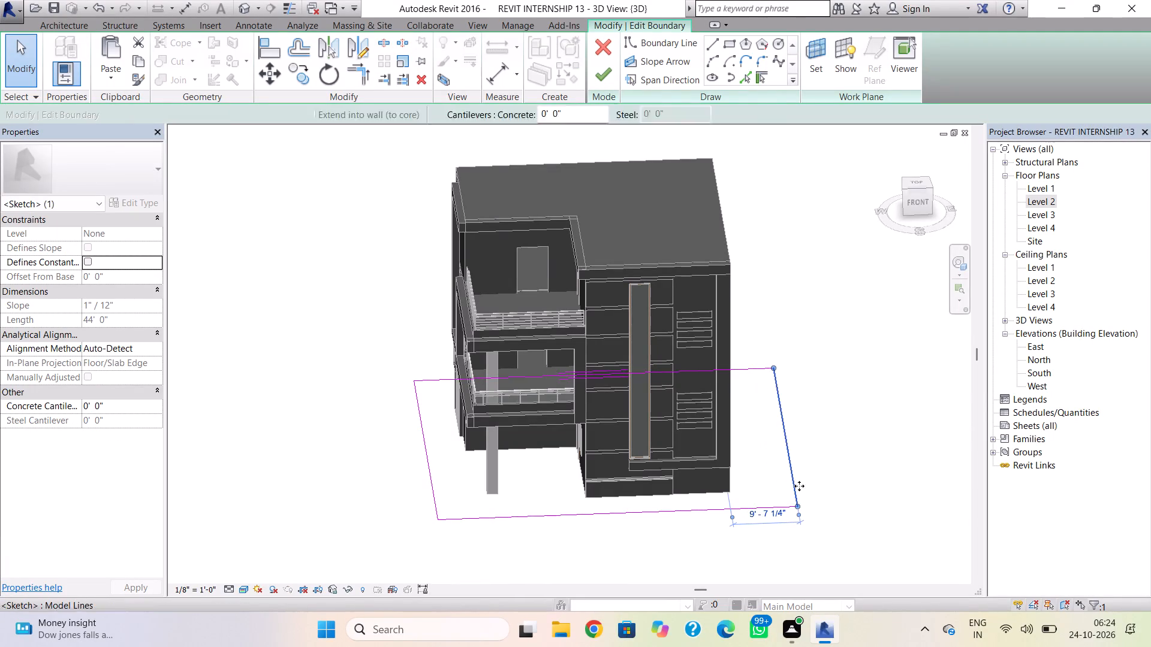
{"action": "key", "text": "Right"}
{"action": "key", "text": "Right"}
{"action": "key", "text": "Right"}
{"action": "key", "text": "Right"}
{"action": "key", "text": "Right"}
{"action": "key", "text": "Right"}
{"action": "key", "text": "Right"}
{"action": "key", "text": "Right"}
{"action": "key", "text": "Right"}
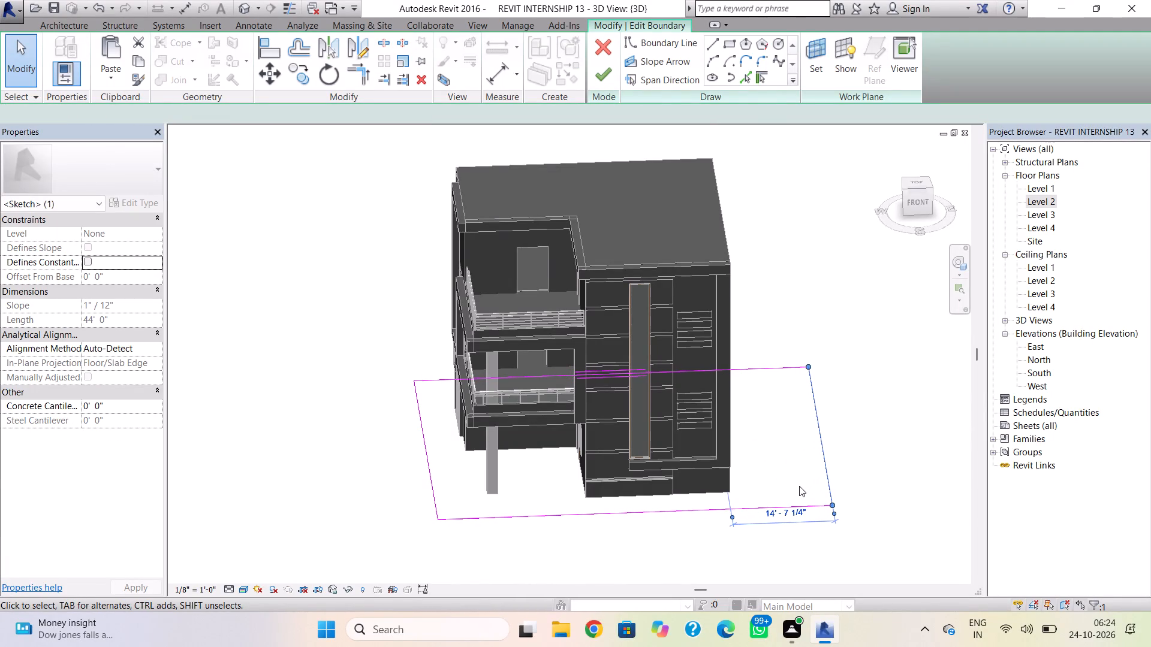
{"action": "key", "text": "Escape"}
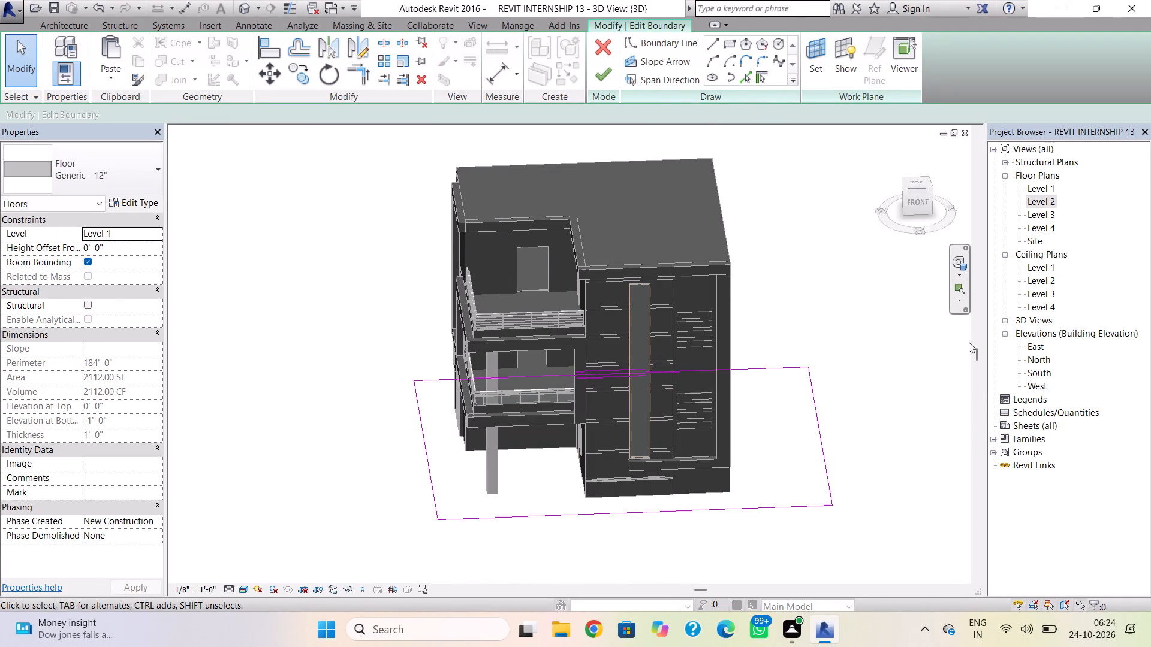
{"action": "left_click", "coordinate": [602, 71]}
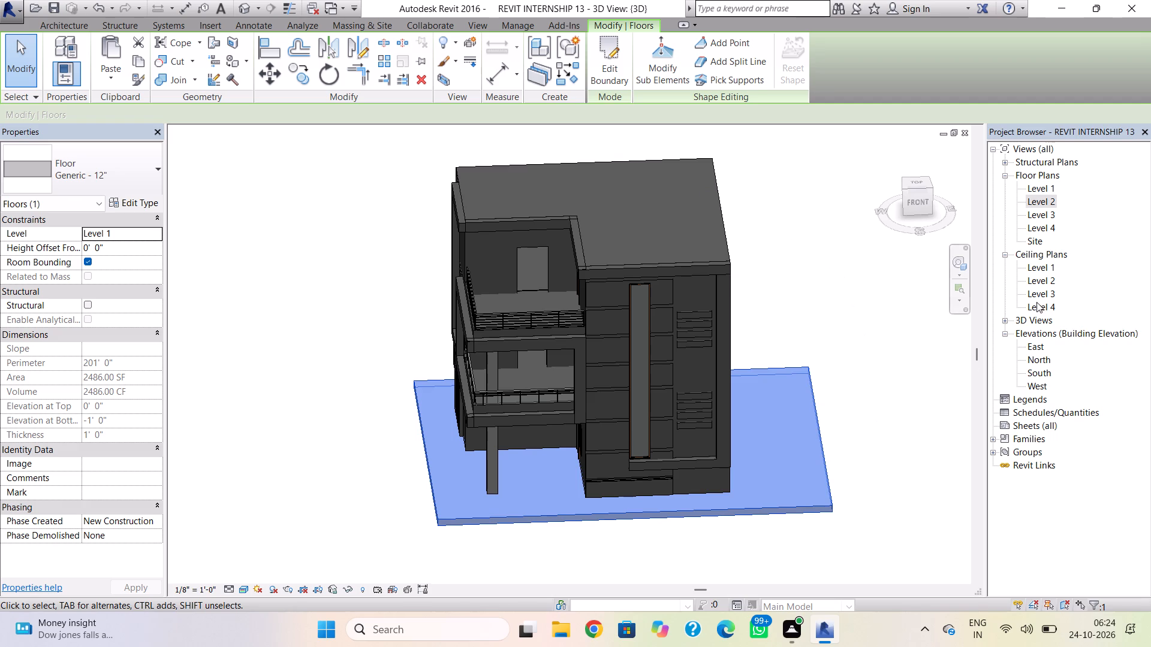
Open the Level 1 floor plan with the whole slab and building in view and nothing selected.
{"action": "double_click", "coordinate": [1049, 187]}
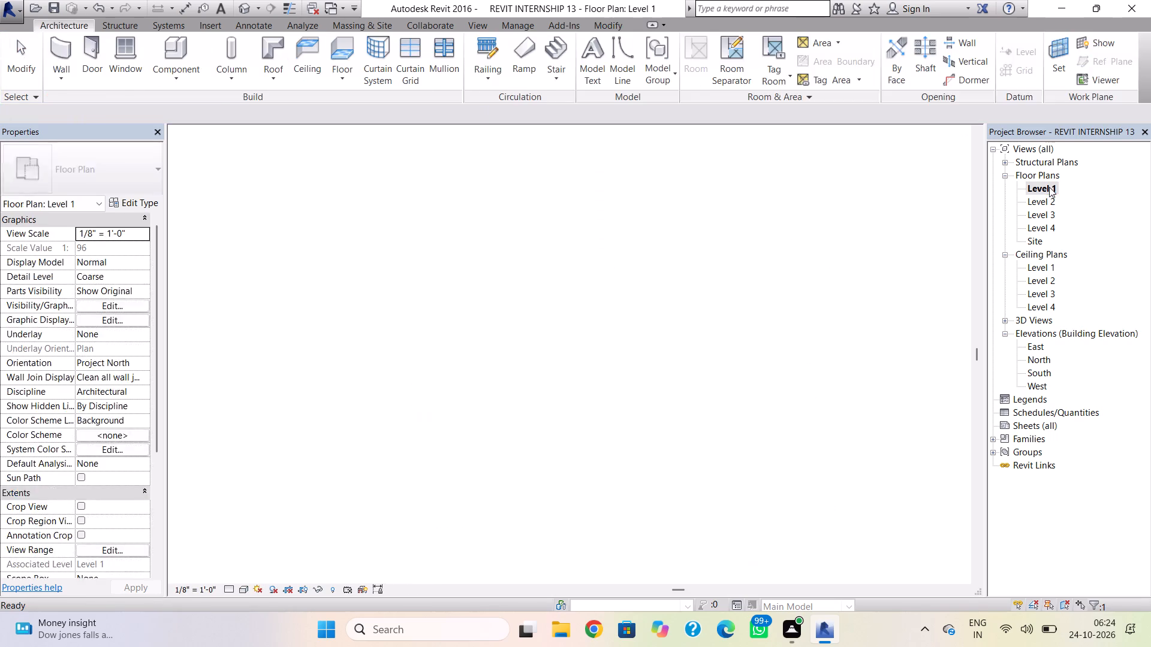
{"action": "scroll", "coordinate": [839, 394], "scroll_direction": "down", "scroll_amount": 10}
{"action": "middle_click_drag", "start_coordinate": [836, 403], "coordinate": [713, 417]}
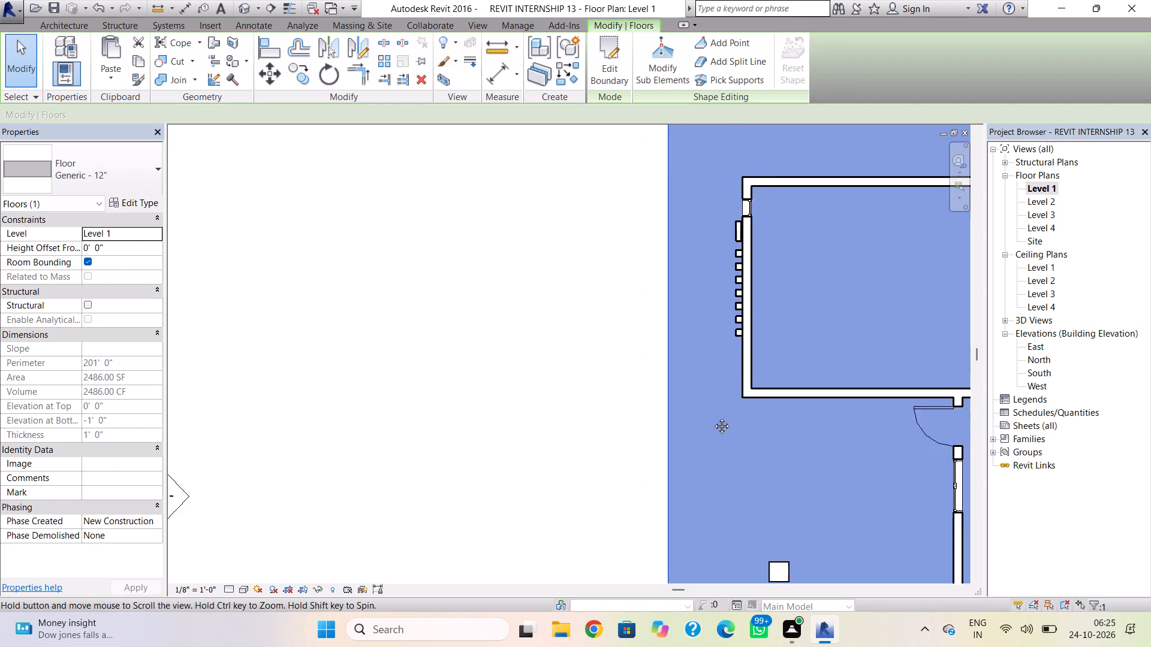
{"action": "middle_click_drag", "start_coordinate": [713, 417], "coordinate": [219, 385]}
{"action": "scroll", "coordinate": [432, 388], "scroll_direction": "down", "scroll_amount": 4}
{"action": "middle_click_drag", "start_coordinate": [468, 394], "coordinate": [469, 352]}
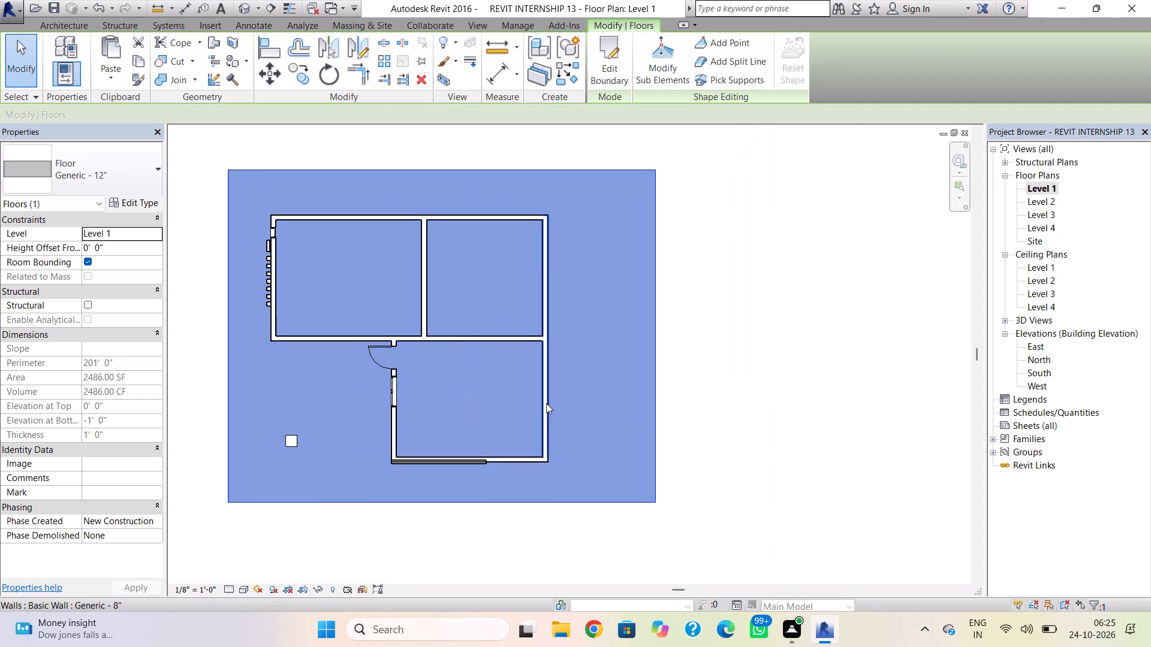
{"action": "key", "text": "Escape"}
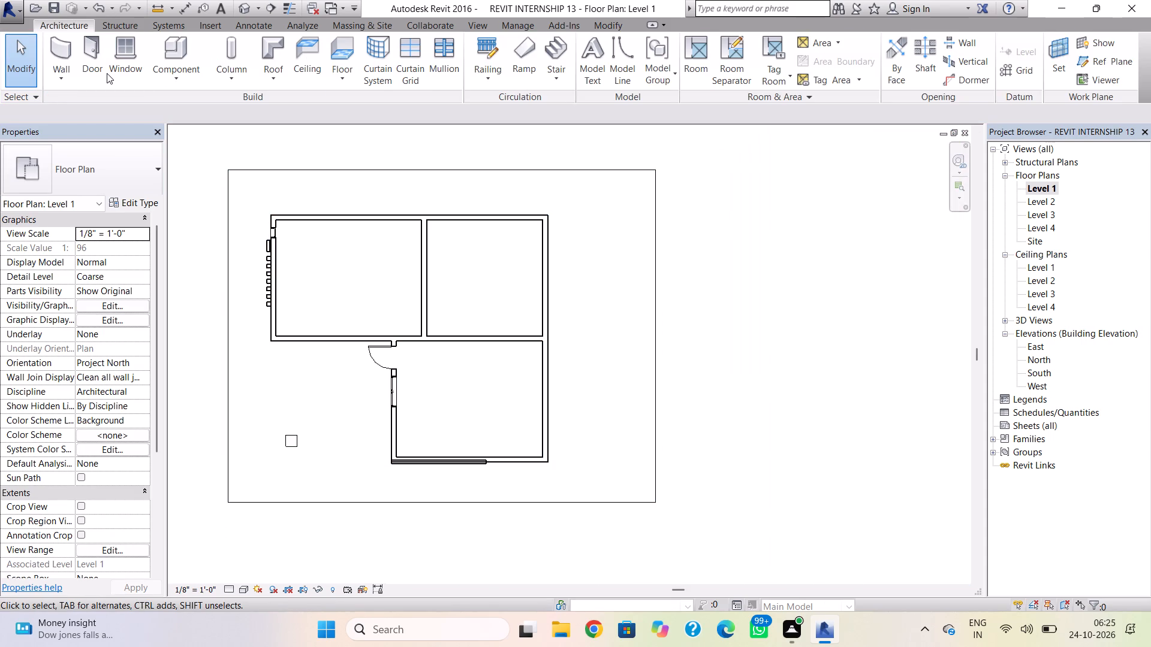
Start the Wall command and save the project.
{"action": "left_click", "coordinate": [76, 64]}
{"action": "left_click", "coordinate": [67, 54]}
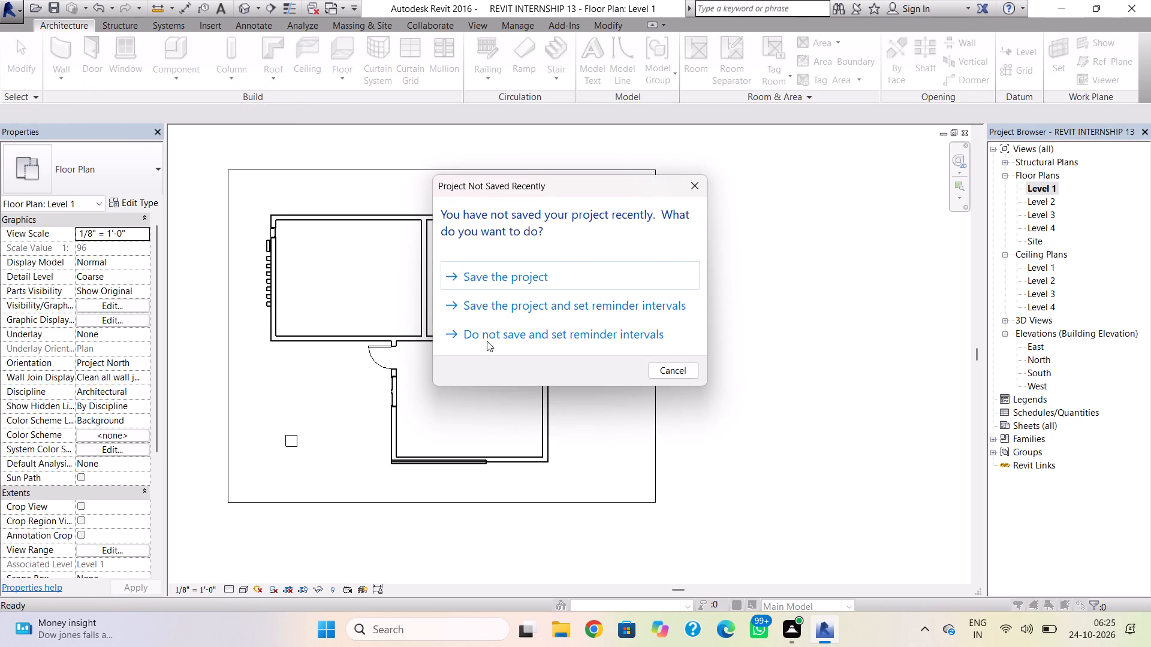
{"action": "left_click", "coordinate": [502, 276]}
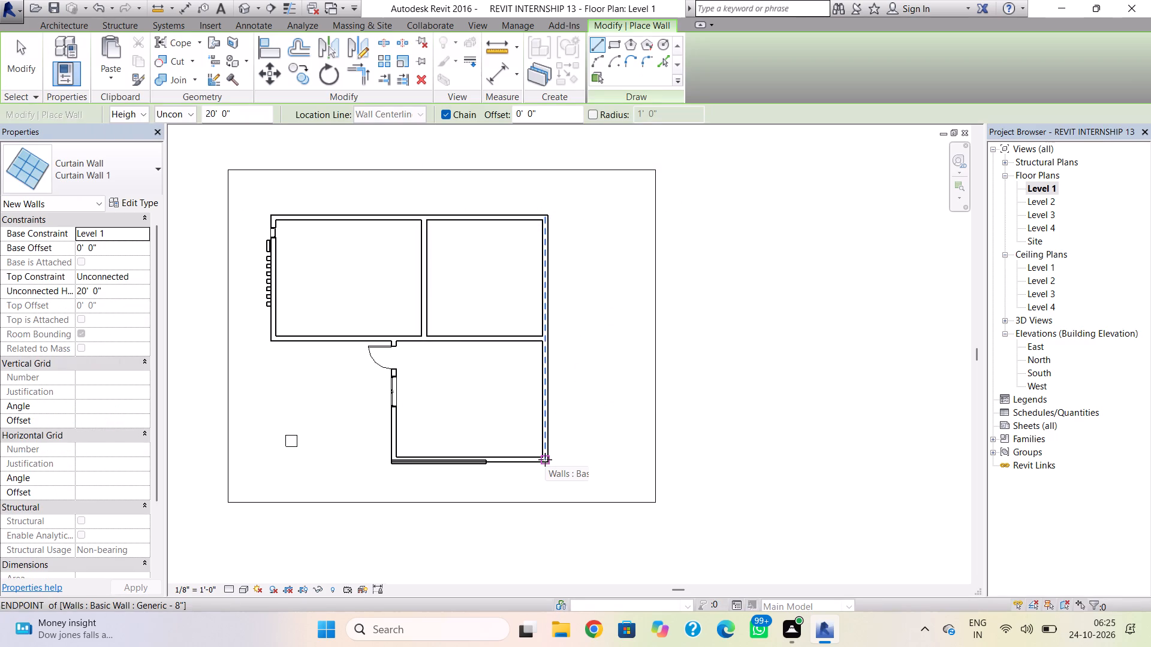
Change the type for the new walls to Basic Wall Generic - 8".
{"action": "left_click", "coordinate": [545, 459]}
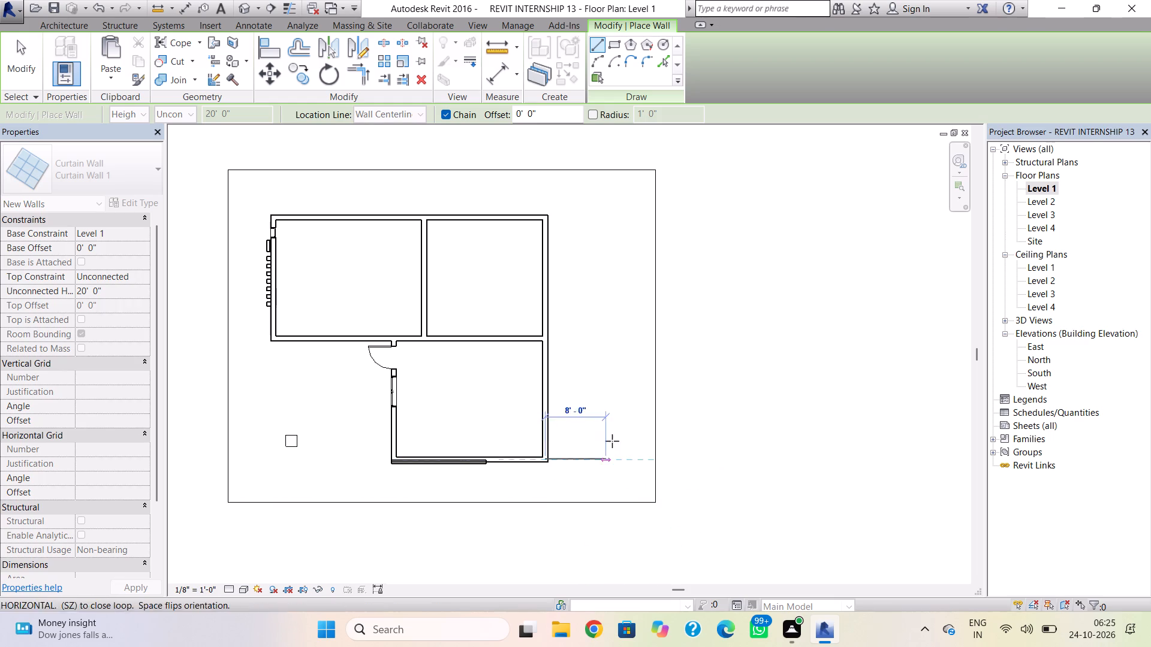
{"action": "key", "text": "Escape"}
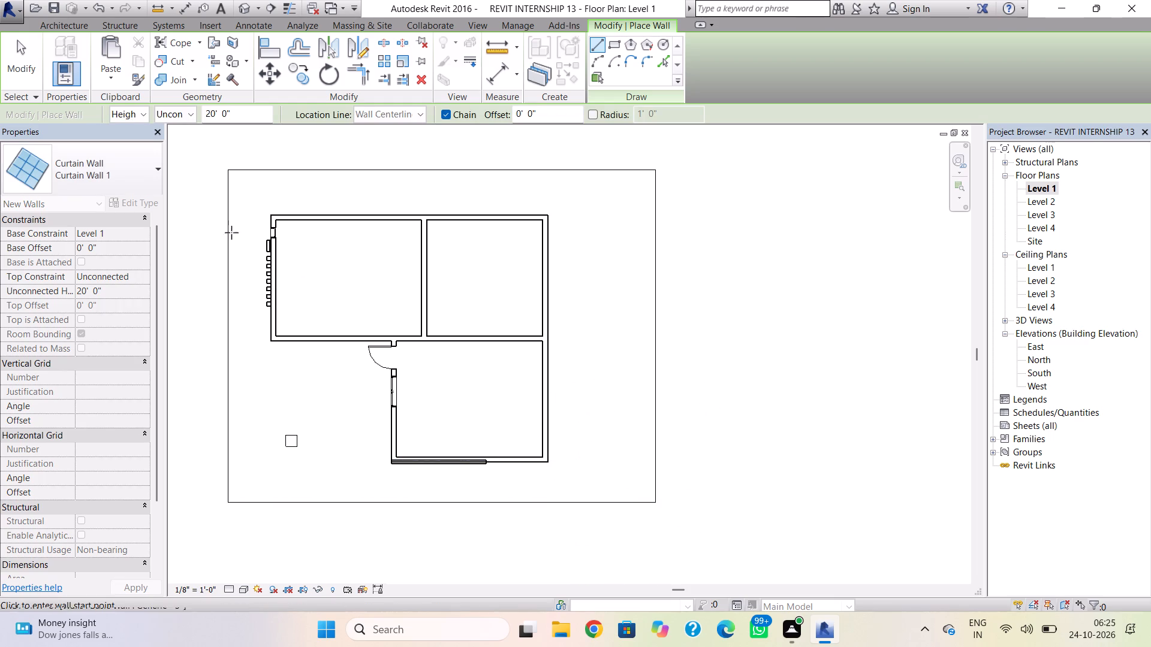
{"action": "left_click", "coordinate": [126, 182]}
{"action": "scroll", "coordinate": [100, 288], "scroll_direction": "up", "scroll_amount": 3}
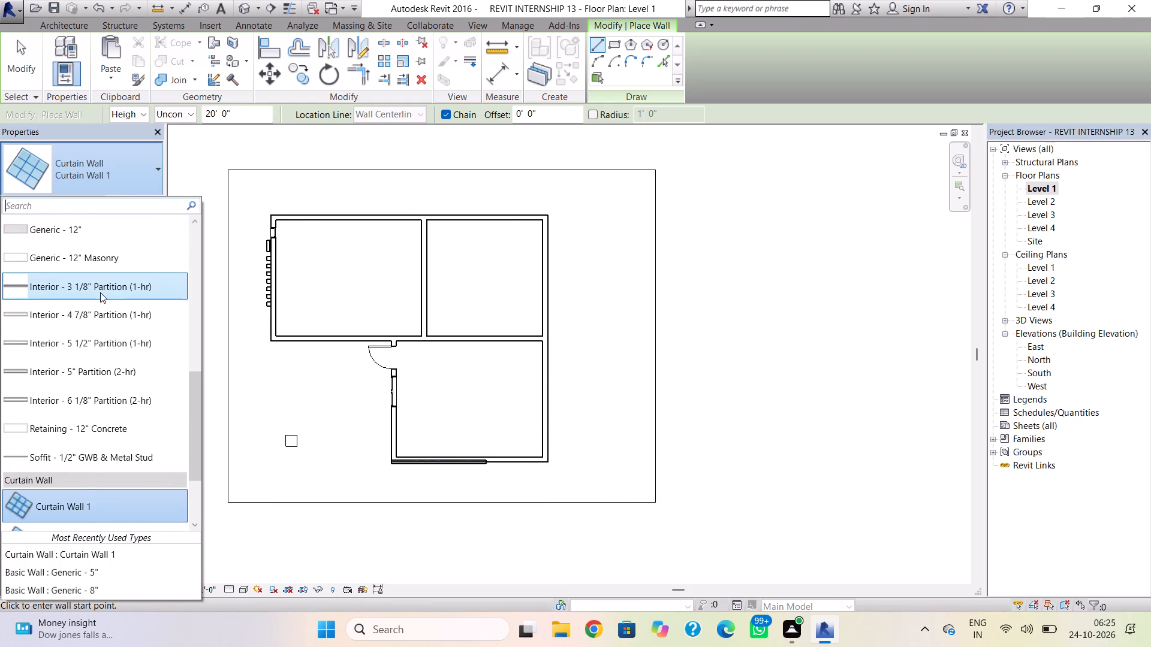
{"action": "scroll", "coordinate": [100, 292], "scroll_direction": "up", "scroll_amount": 2}
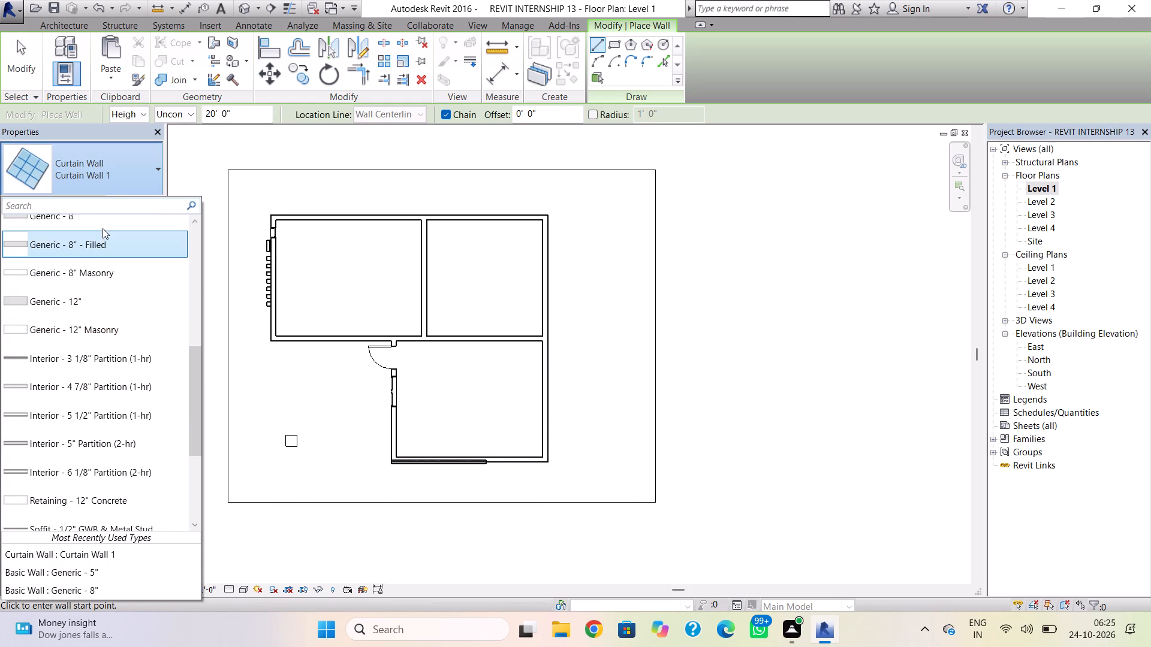
{"action": "left_click", "coordinate": [103, 228]}
{"action": "scroll", "coordinate": [560, 460], "scroll_direction": "up", "scroll_amount": 1}
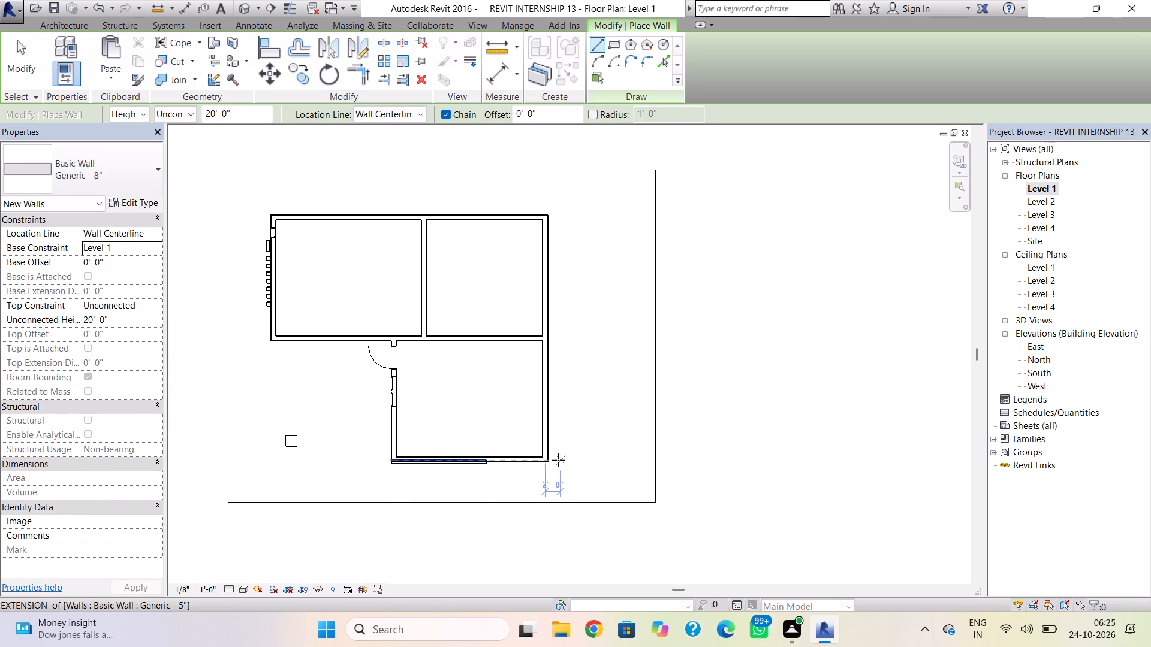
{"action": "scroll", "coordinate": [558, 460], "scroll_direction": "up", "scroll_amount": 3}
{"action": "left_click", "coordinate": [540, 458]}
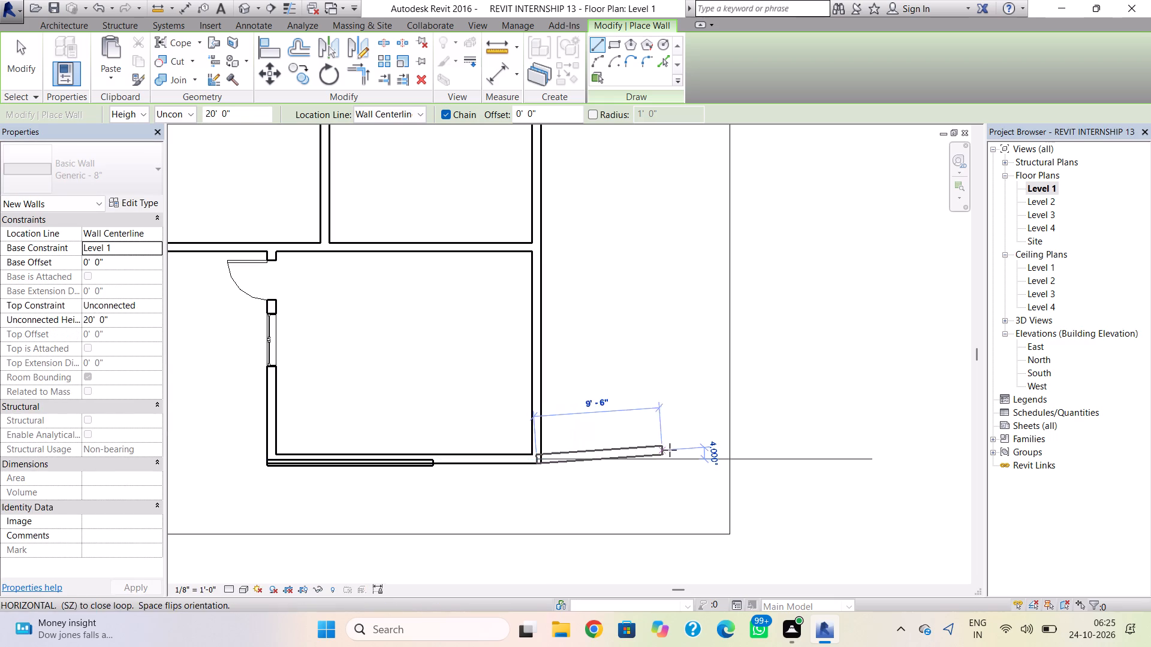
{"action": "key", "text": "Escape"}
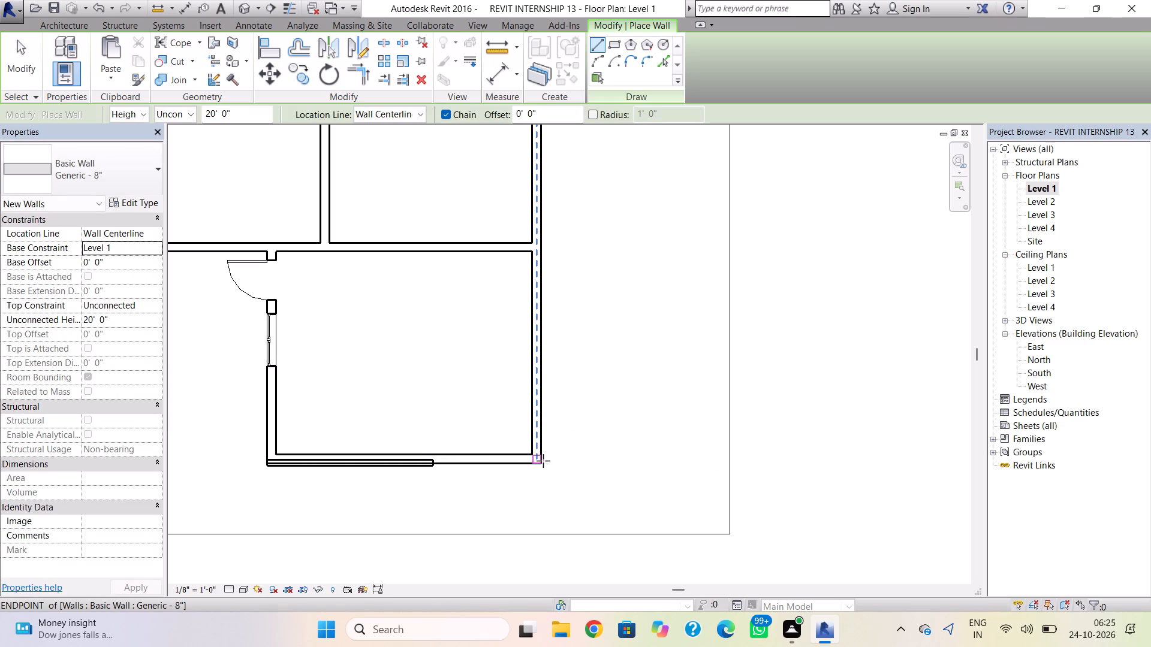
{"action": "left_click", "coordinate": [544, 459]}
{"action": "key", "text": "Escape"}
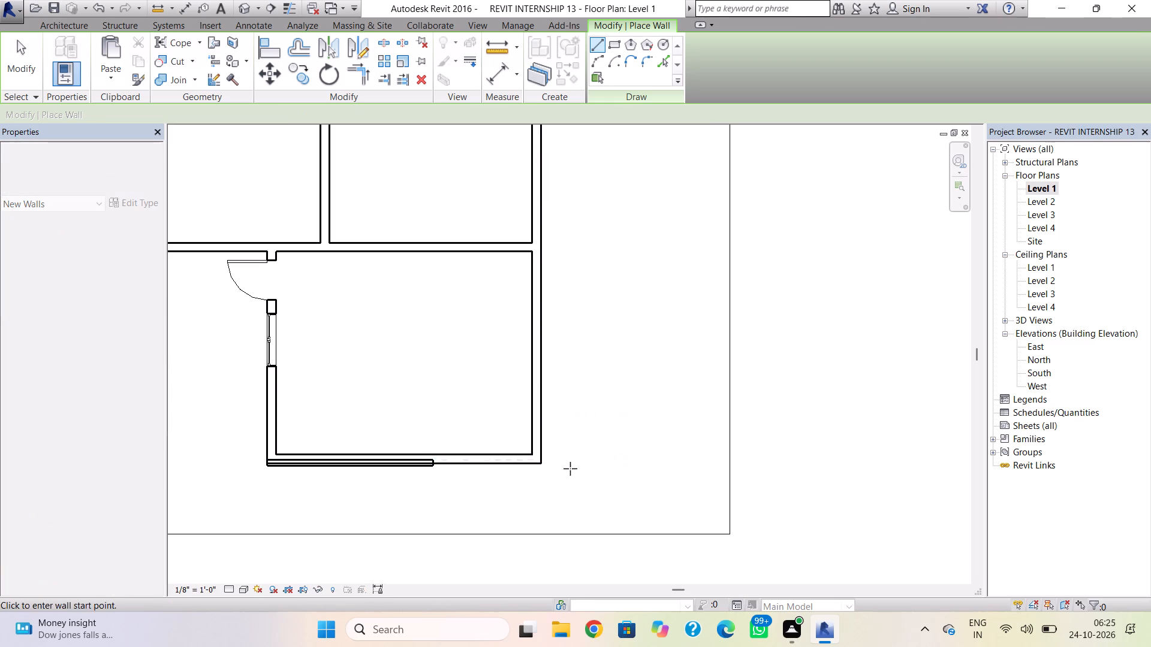
Draw three walls with location line Finish Face: Exterior, enclosing a 12' wide room outside the building's southeast corner.
{"action": "left_click", "coordinate": [402, 118]}
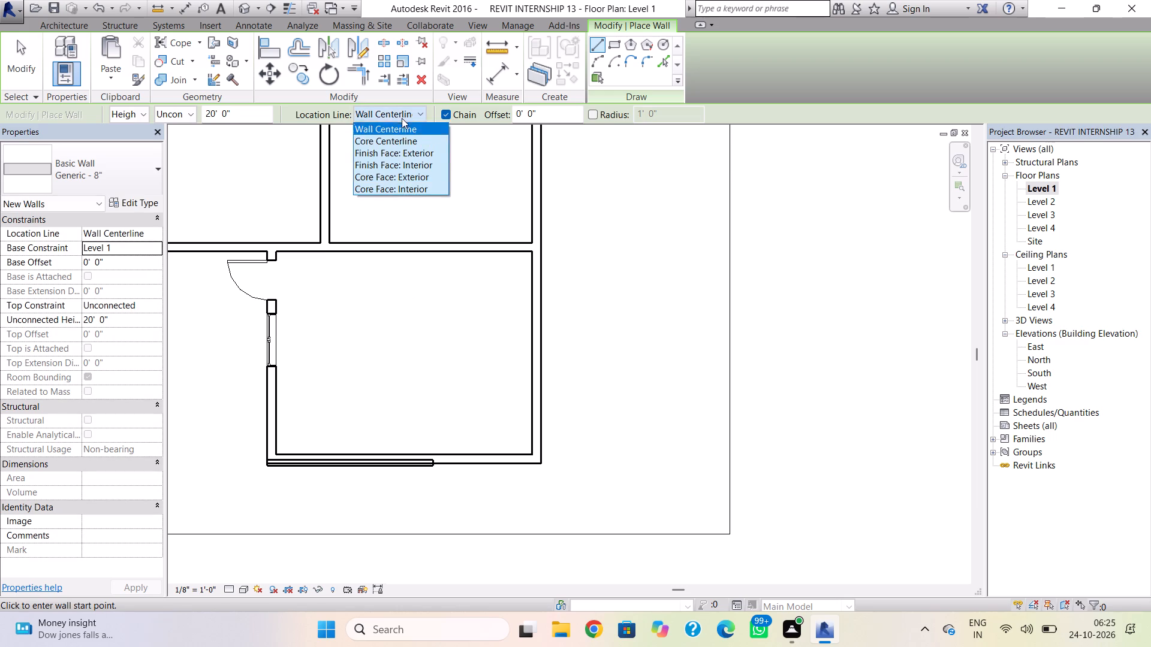
{"action": "left_click", "coordinate": [409, 155]}
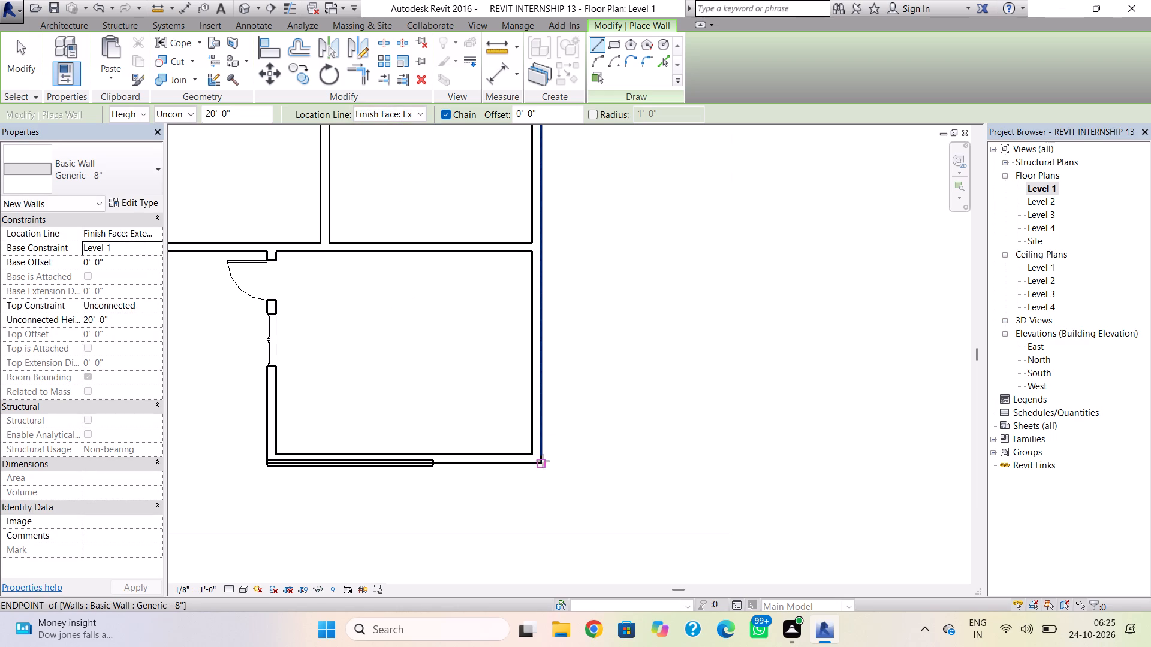
{"action": "left_click", "coordinate": [543, 461]}
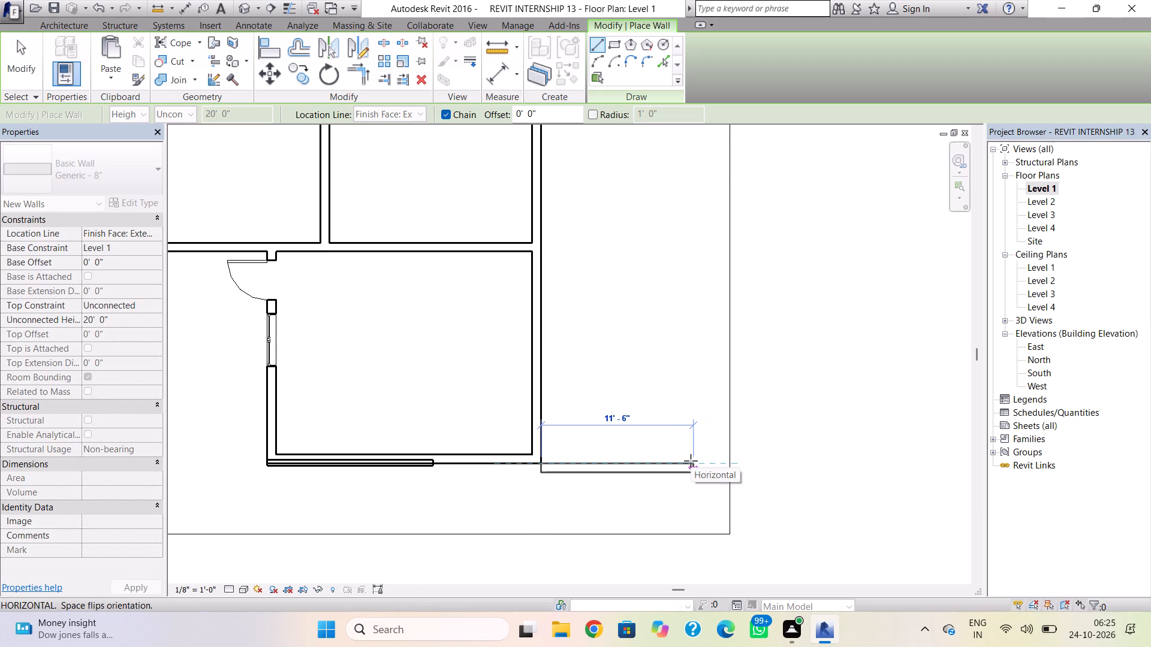
{"action": "key", "text": "Escape"}
{"action": "key", "text": "space"}
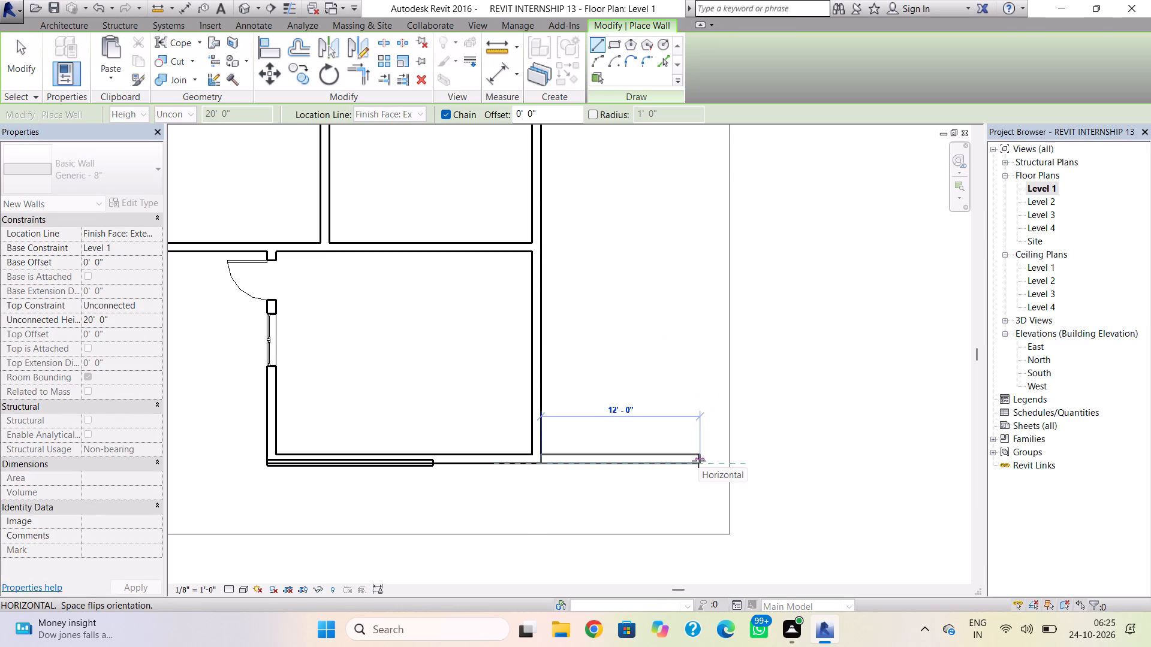
{"action": "left_click", "coordinate": [698, 461]}
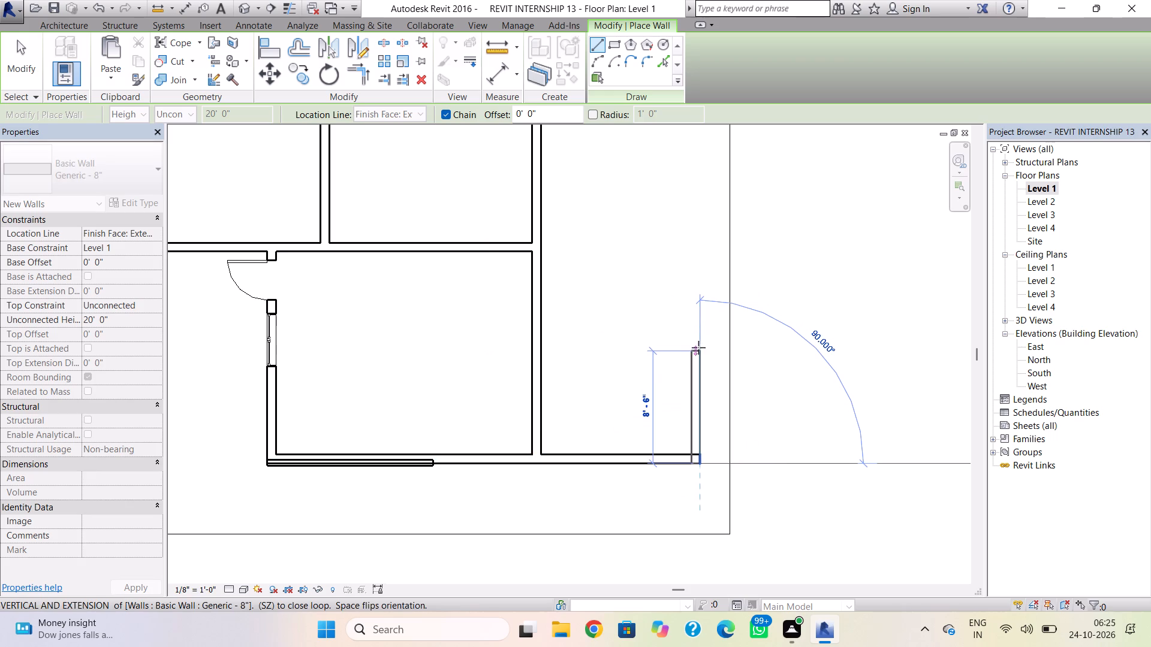
{"action": "left_click", "coordinate": [703, 335]}
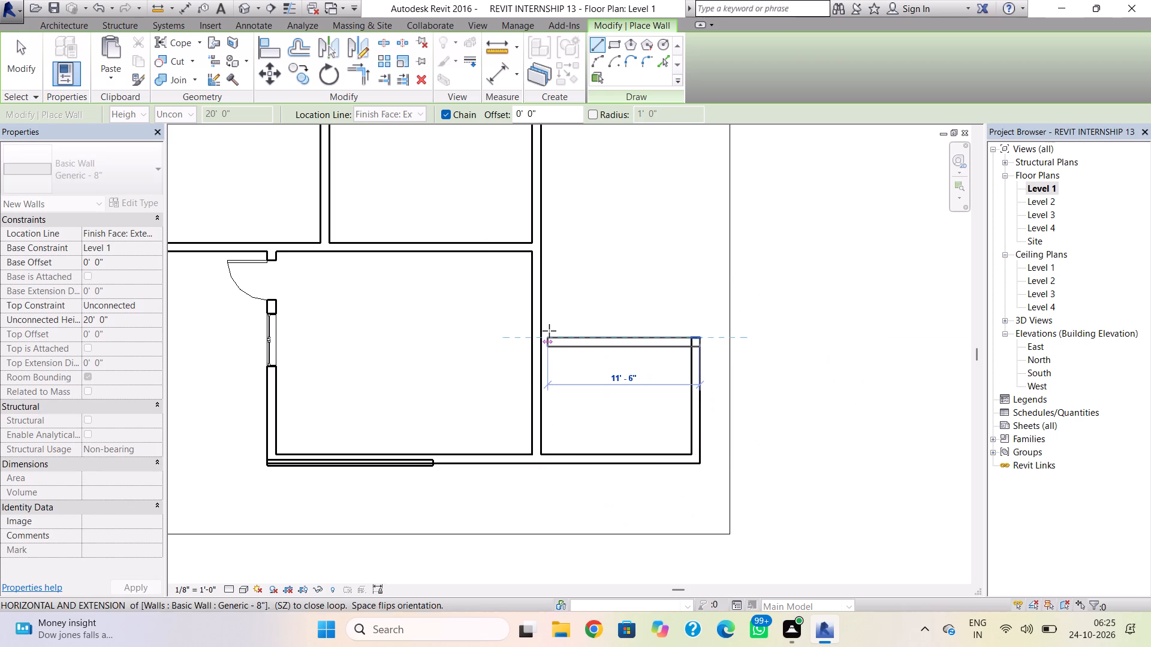
{"action": "left_click", "coordinate": [545, 333]}
{"action": "key", "text": "Escape"}
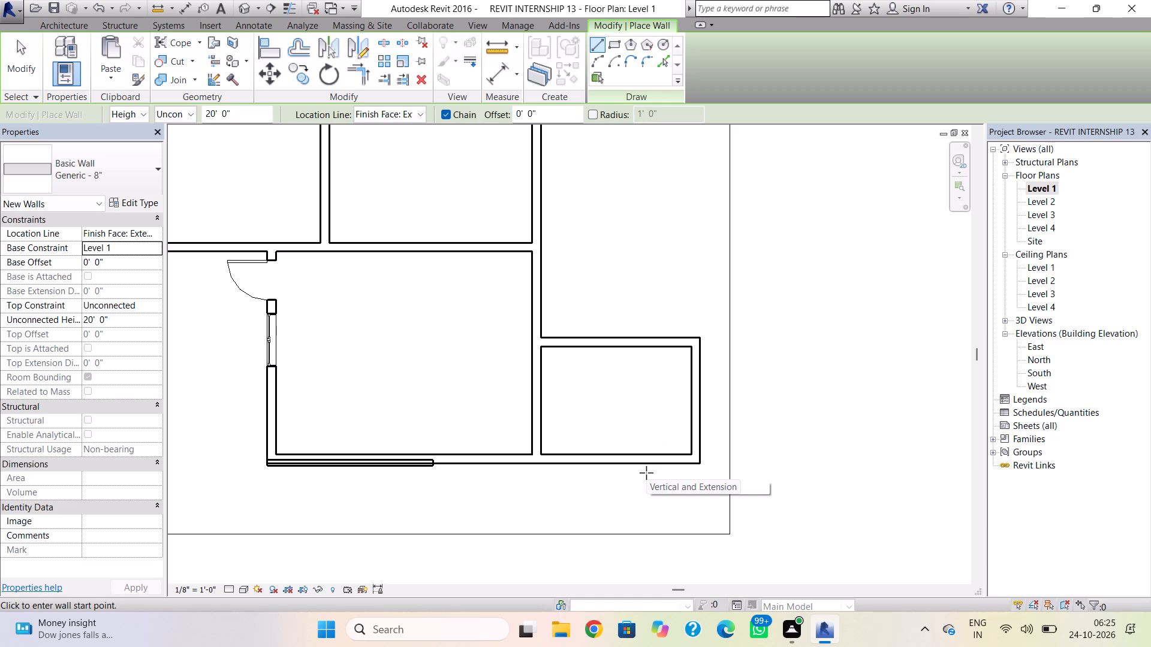
{"action": "key", "text": "Escape"}
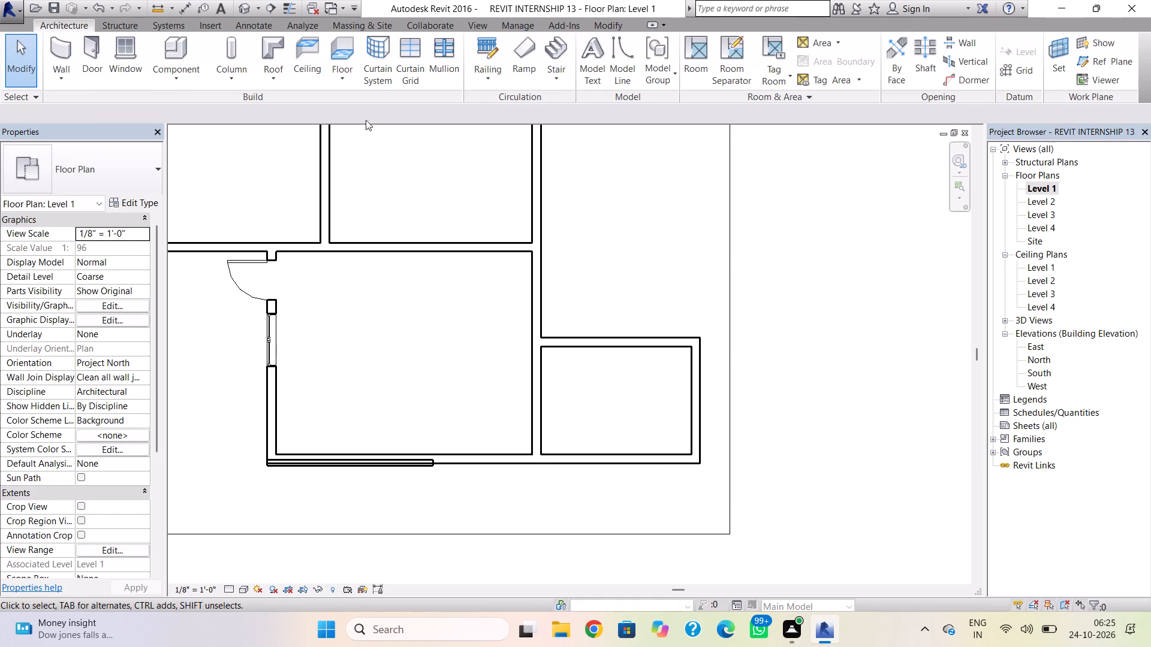
In the 3D view, set the unconnected height of the three new side-room walls to 15'.
{"action": "left_click", "coordinate": [249, 14]}
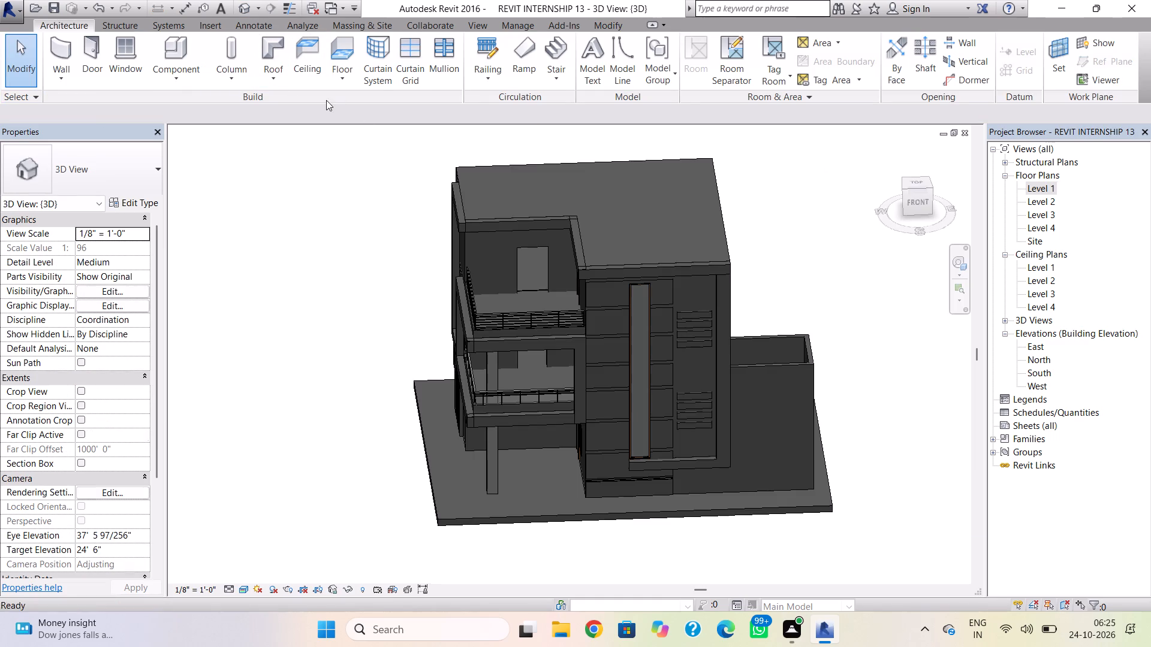
{"action": "right_click_drag", "start_coordinate": [730, 492], "coordinate": [787, 434], "text": "shift"}
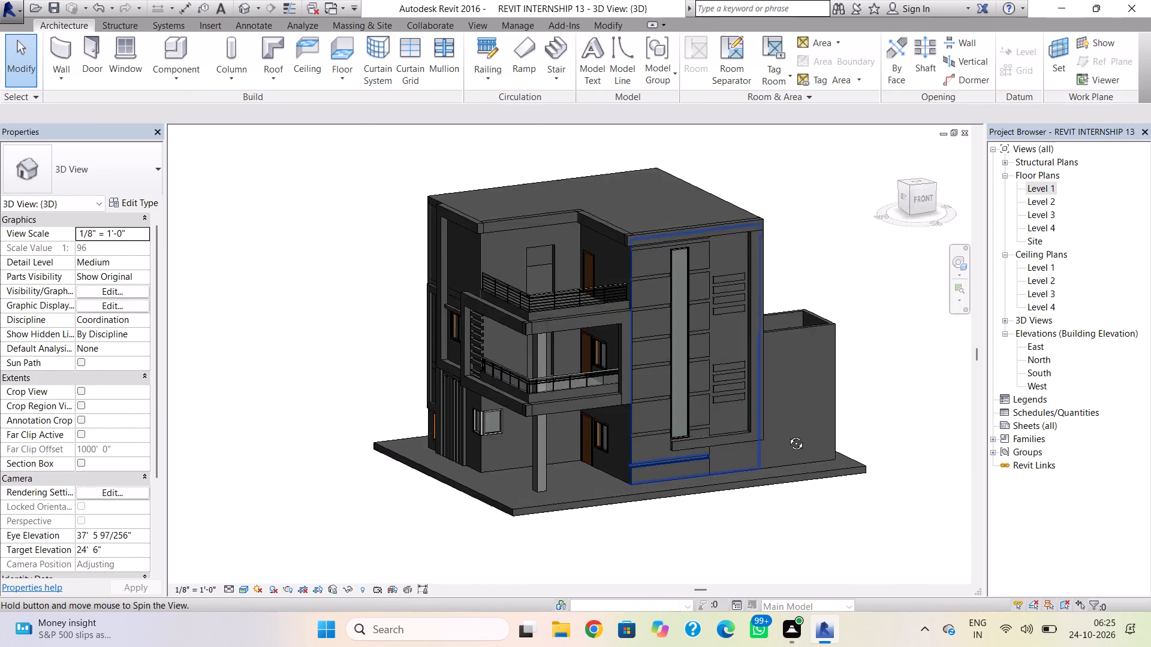
{"action": "right_click_drag", "start_coordinate": [787, 434], "coordinate": [830, 380], "text": "shift"}
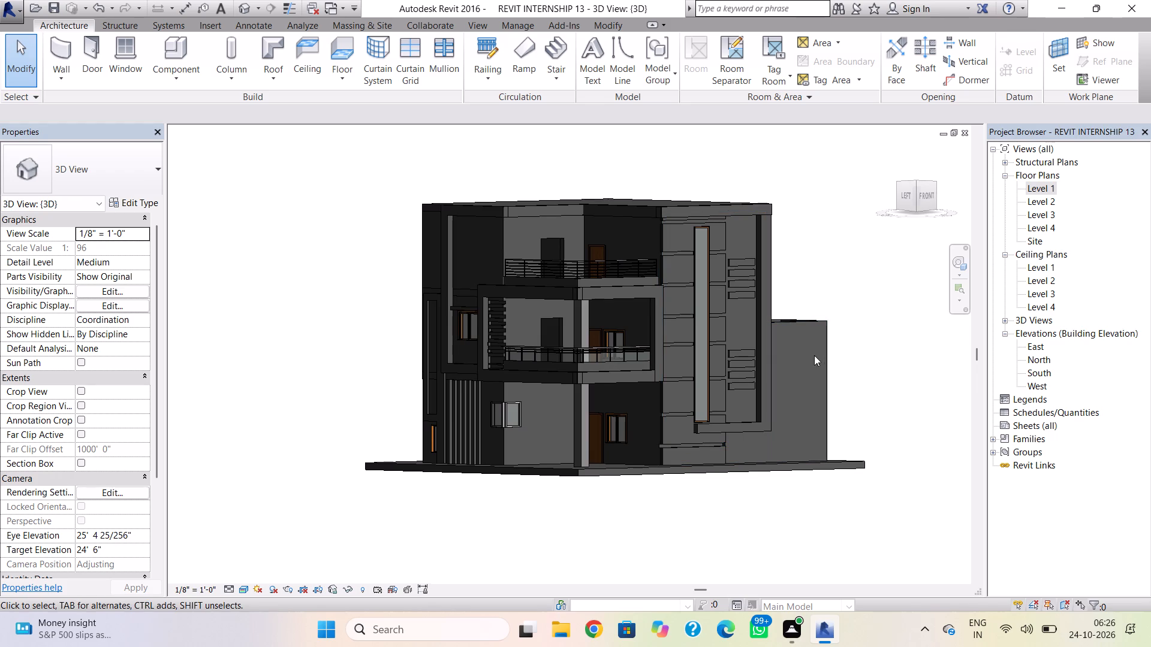
{"action": "right_click_drag", "start_coordinate": [805, 347], "coordinate": [771, 573], "text": "shift"}
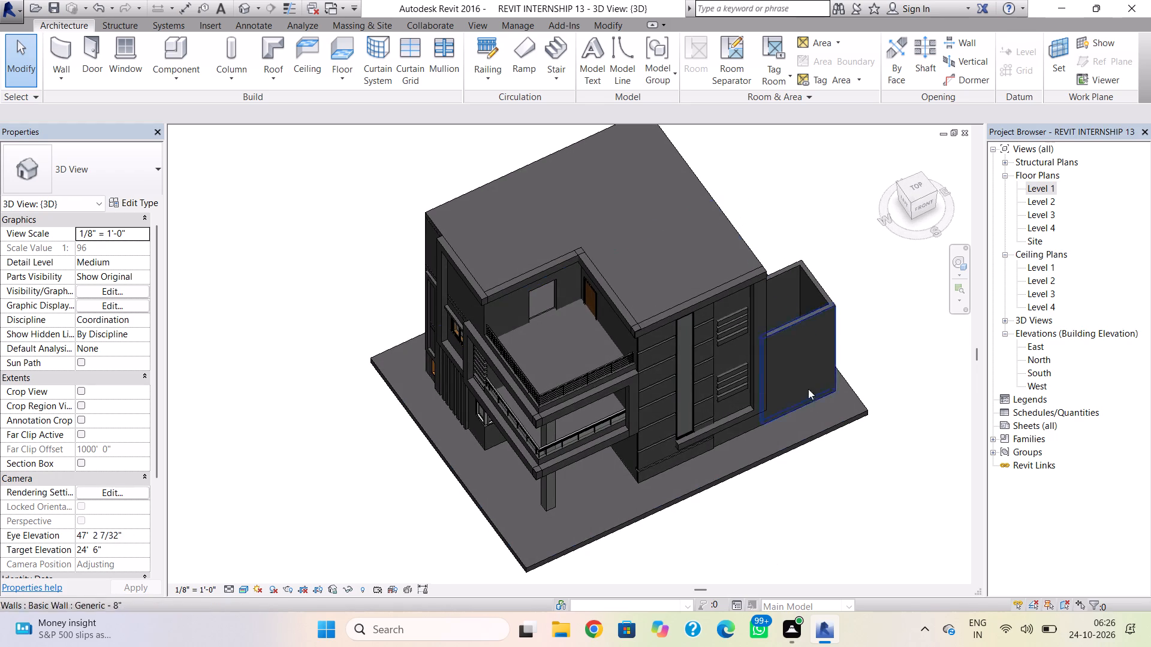
{"action": "left_click", "coordinate": [797, 320]}
{"action": "left_click", "coordinate": [819, 289], "text": "shift"}
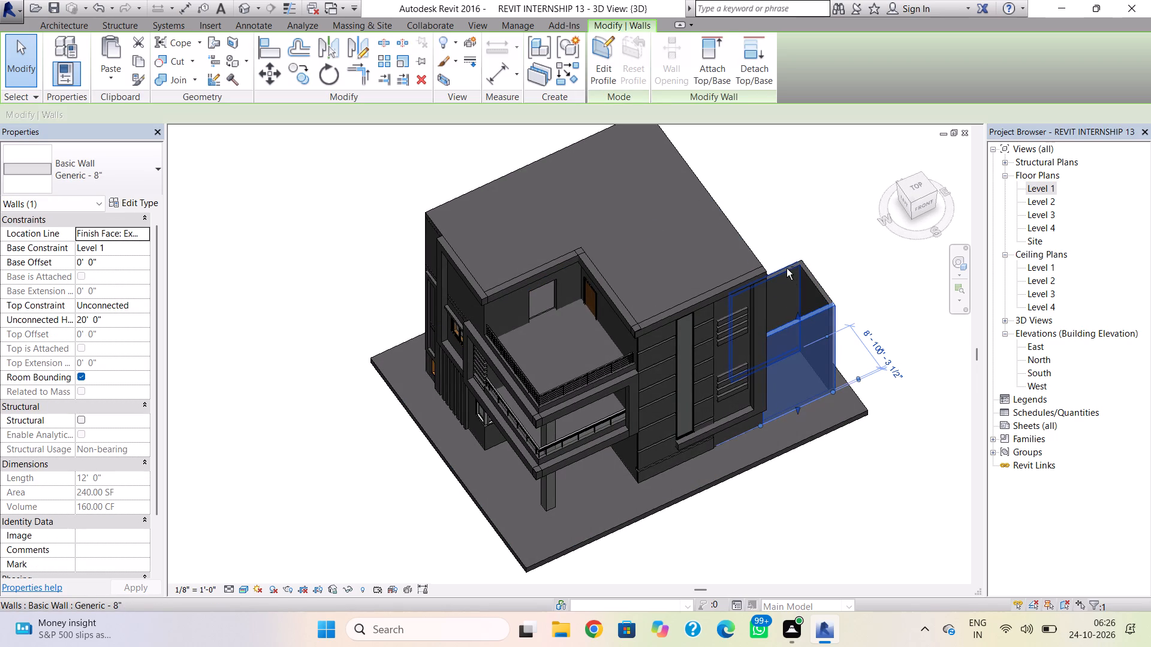
{"action": "left_click", "coordinate": [806, 270], "text": "ctrl"}
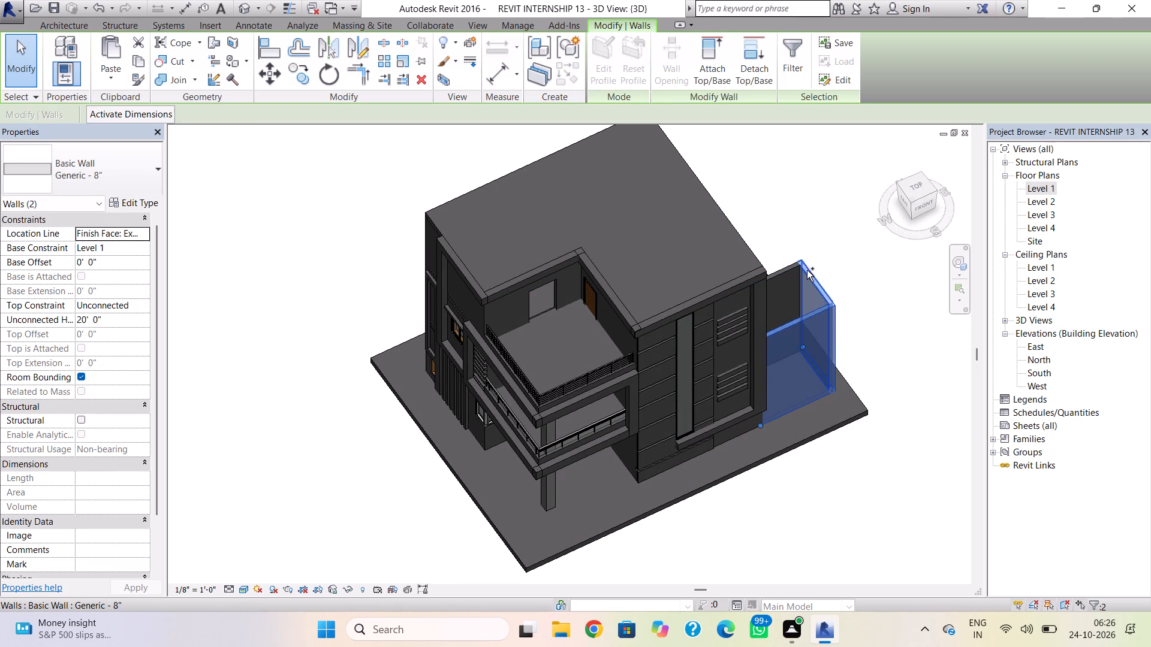
{"action": "left_click", "coordinate": [785, 269], "text": "ctrl"}
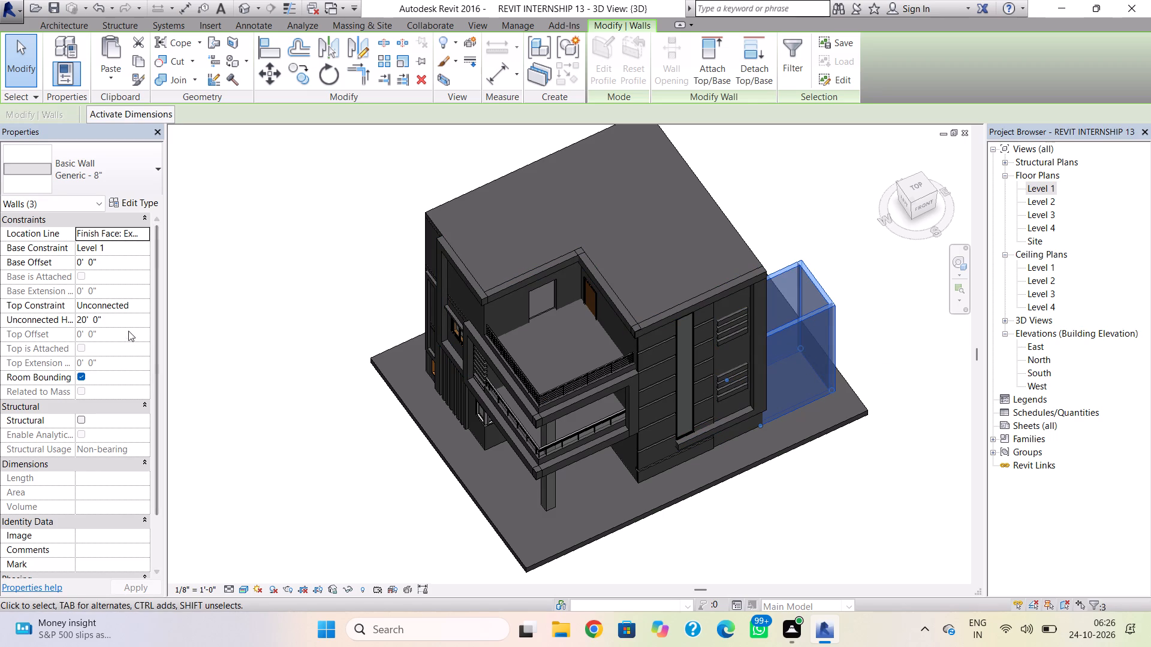
{"action": "left_click", "coordinate": [128, 322]}
{"action": "type", "text": "15'"}
{"action": "key", "text": "Return"}
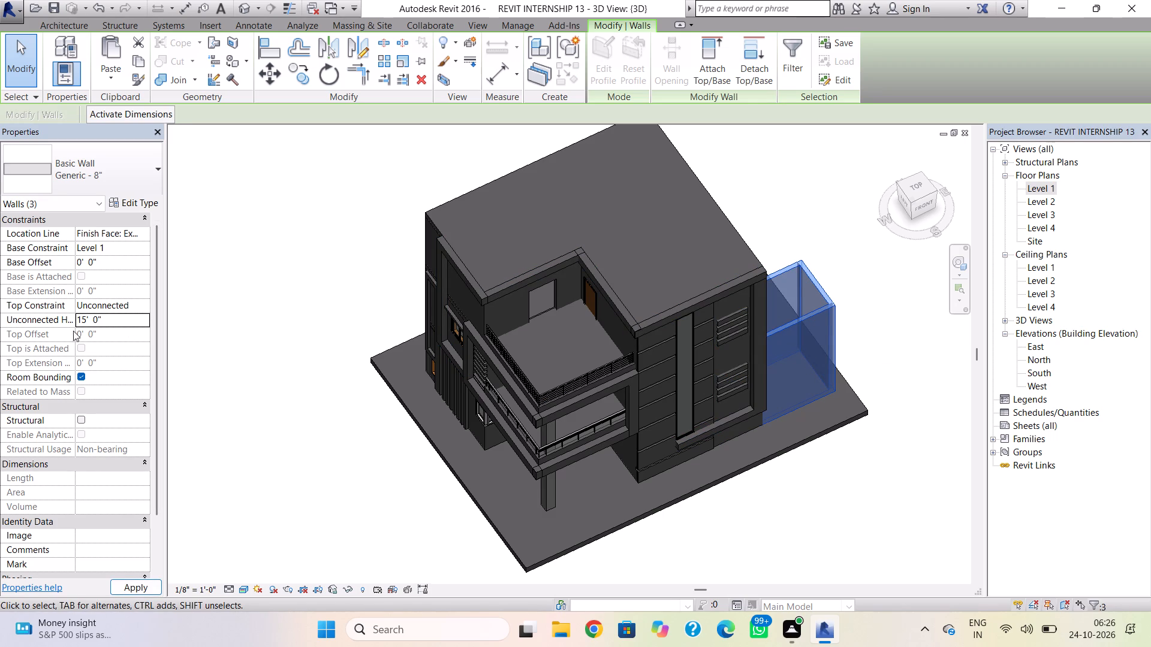
From the Level 1 plan, create a rectangular Roof by Footprint based on Level 3 over the side room, about 11'-4" by 8'-10".
{"action": "key", "text": "Escape"}
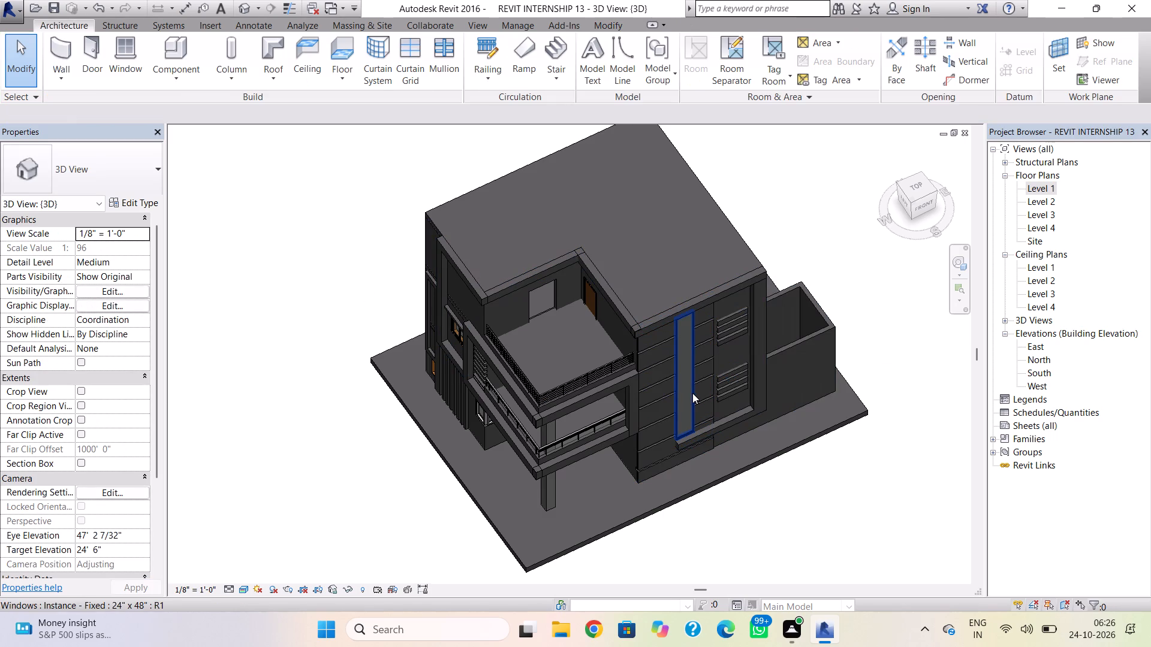
{"action": "right_click_drag", "start_coordinate": [733, 420], "coordinate": [671, 328], "text": "shift"}
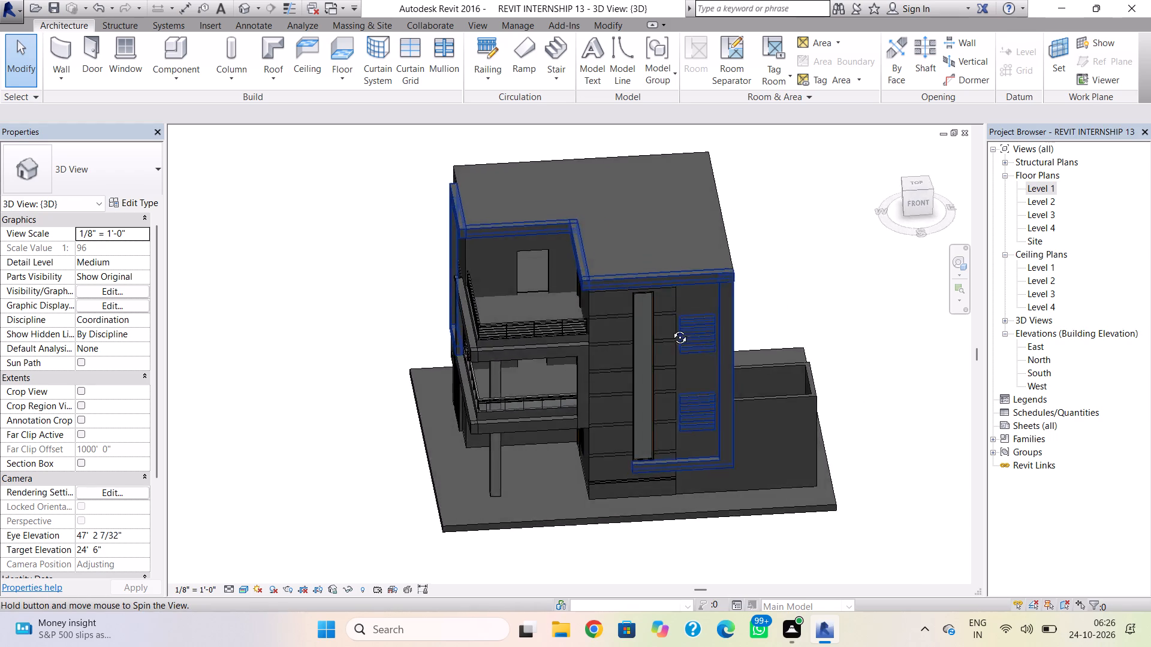
{"action": "right_click_drag", "start_coordinate": [671, 328], "coordinate": [608, 289], "text": "shift"}
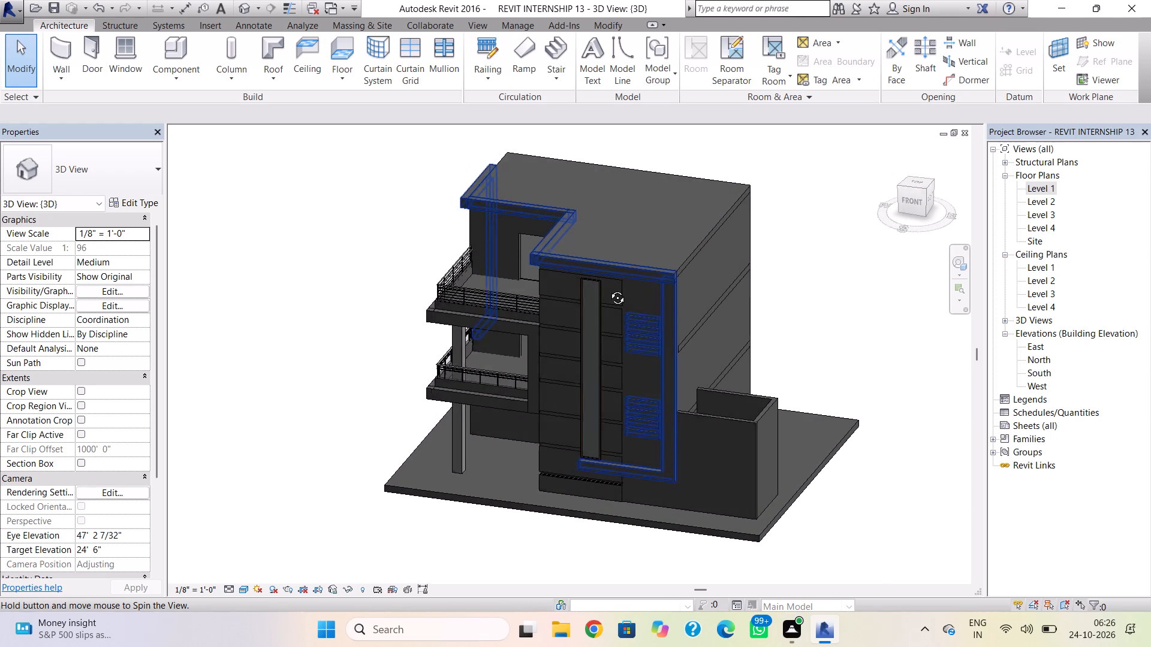
{"action": "right_click_drag", "start_coordinate": [608, 289], "coordinate": [608, 287], "text": "shift"}
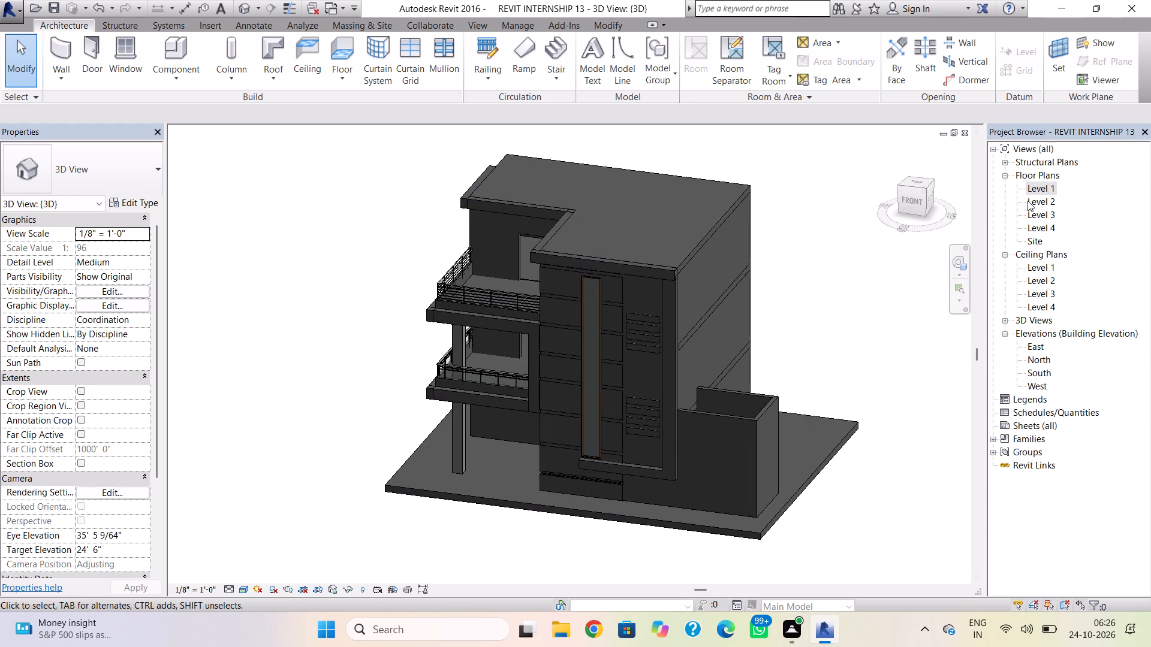
{"action": "double_click", "coordinate": [1036, 185]}
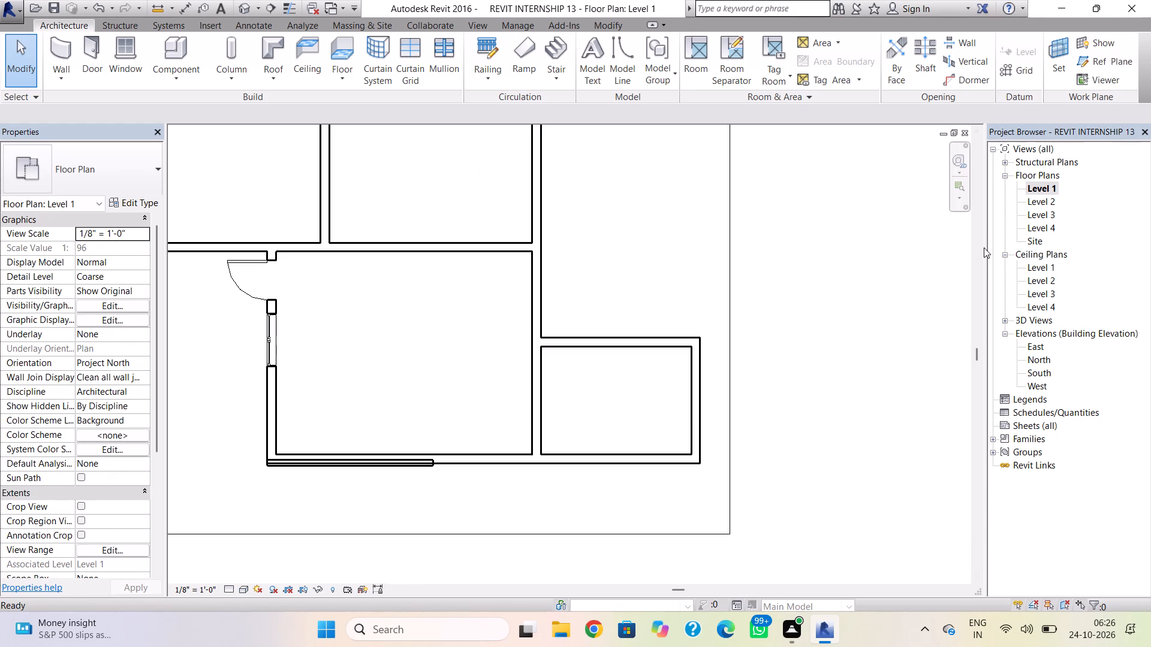
{"action": "left_click", "coordinate": [267, 79]}
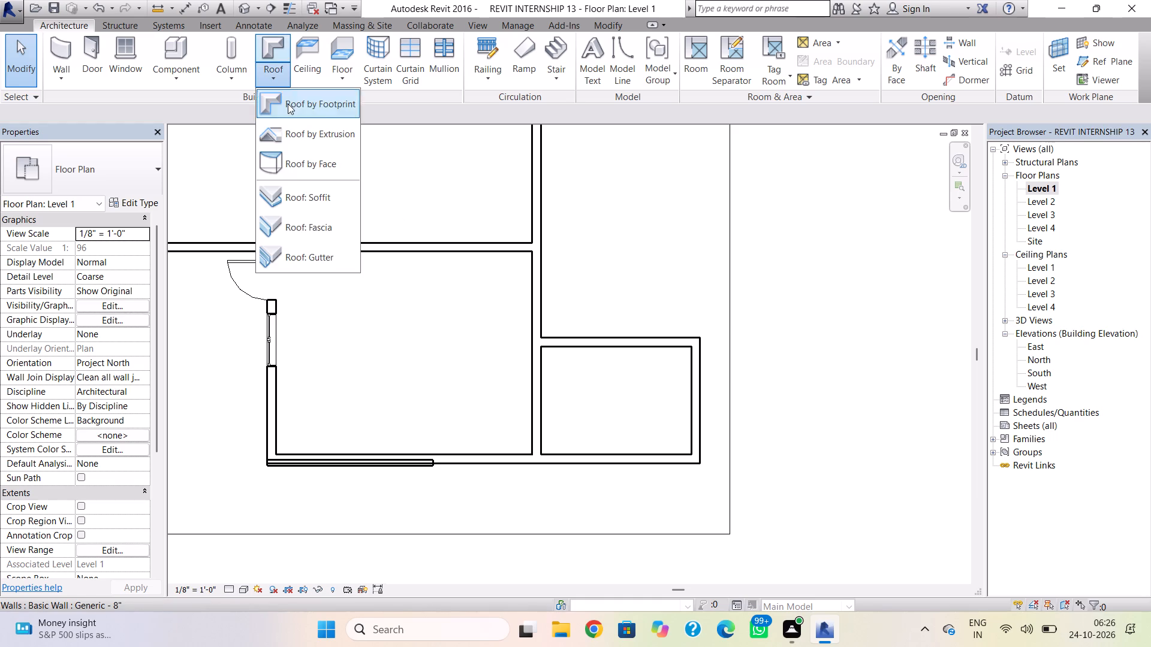
{"action": "left_click", "coordinate": [321, 93]}
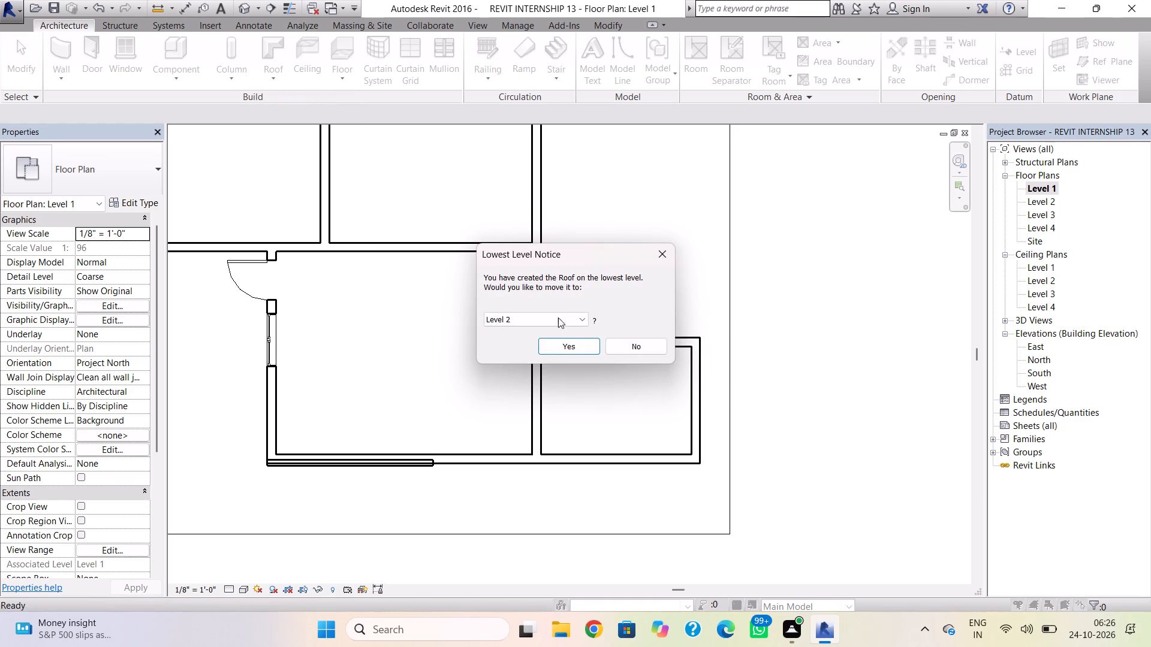
{"action": "left_click", "coordinate": [566, 321]}
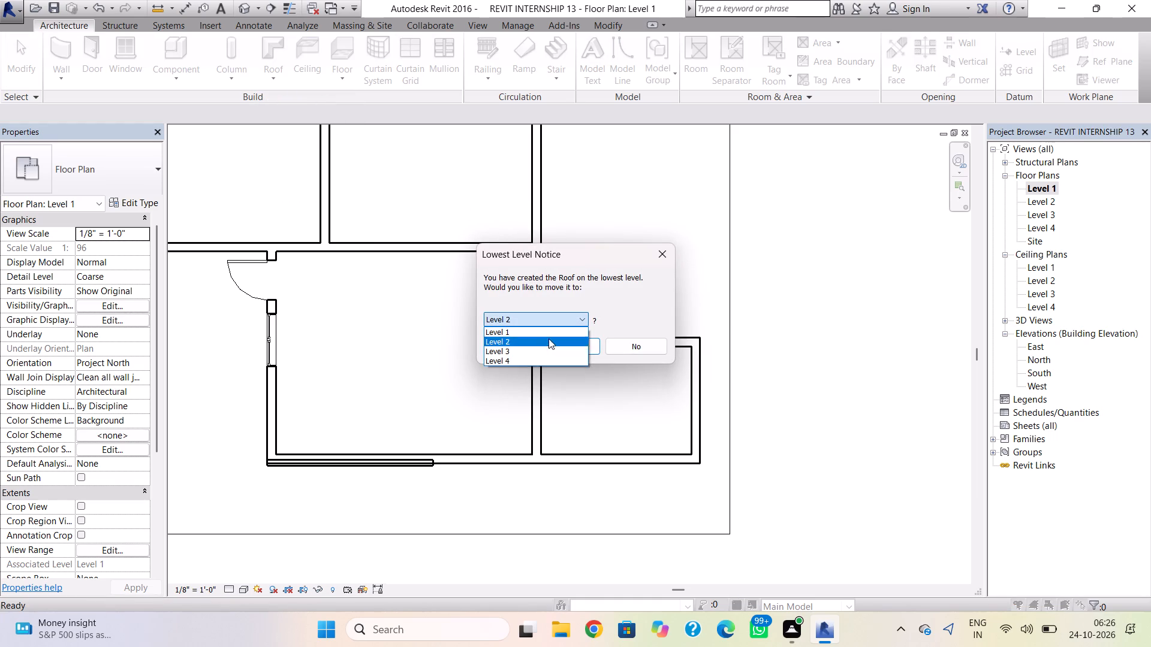
{"action": "left_click", "coordinate": [514, 352]}
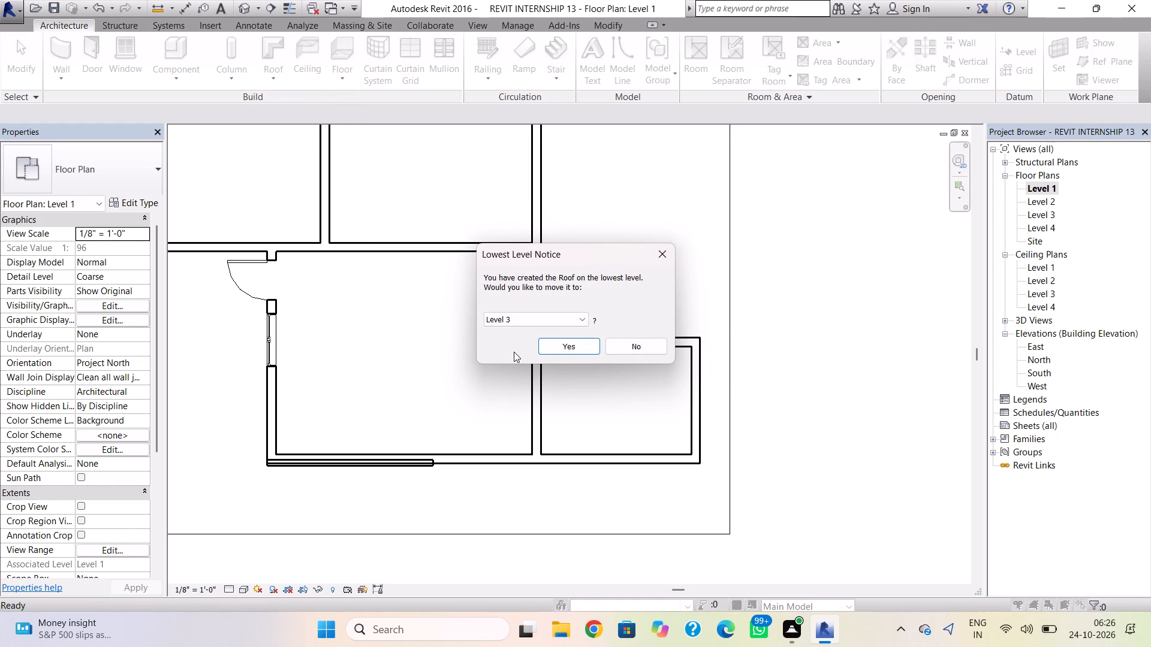
{"action": "left_click", "coordinate": [553, 346]}
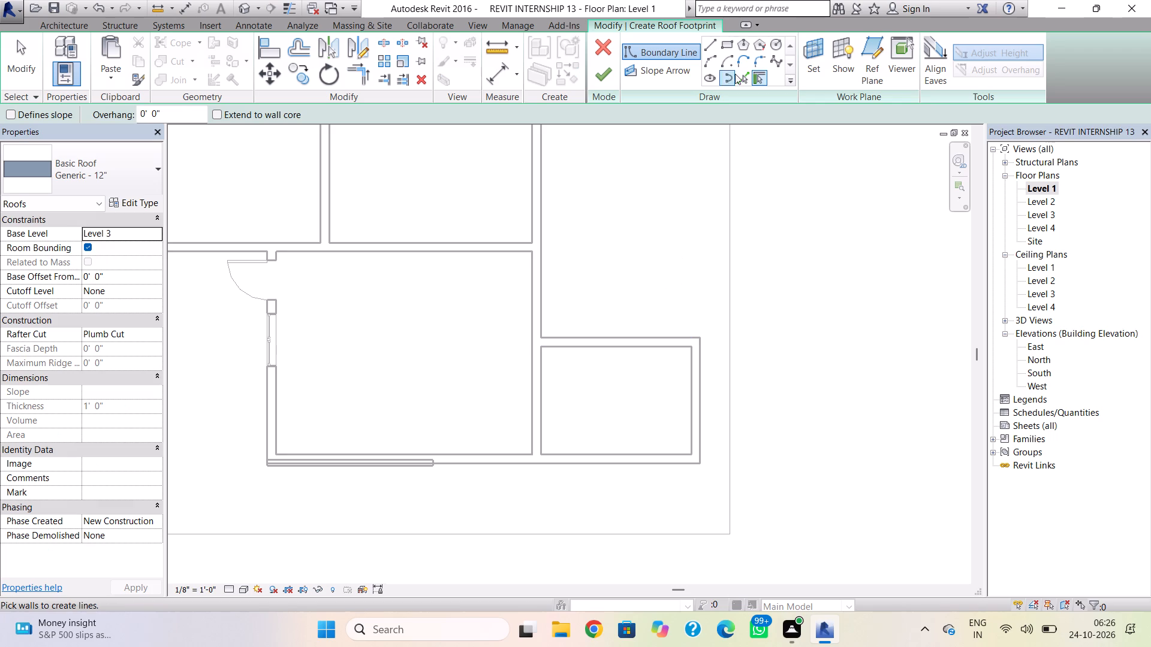
{"action": "left_click", "coordinate": [729, 45]}
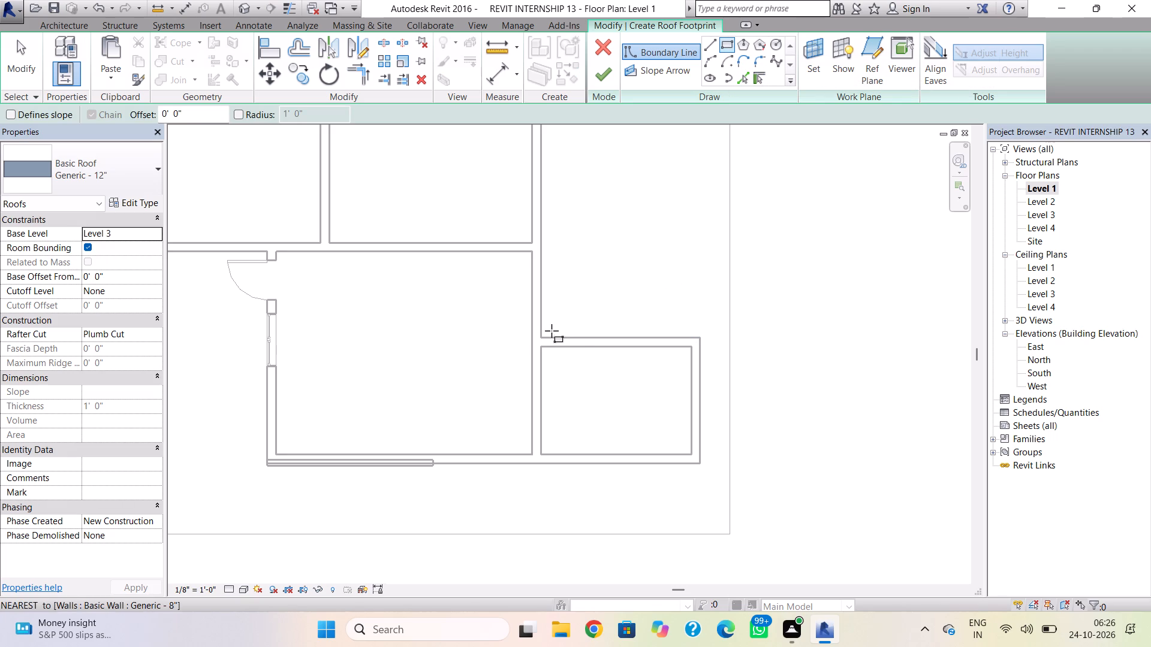
{"action": "left_click", "coordinate": [543, 333]}
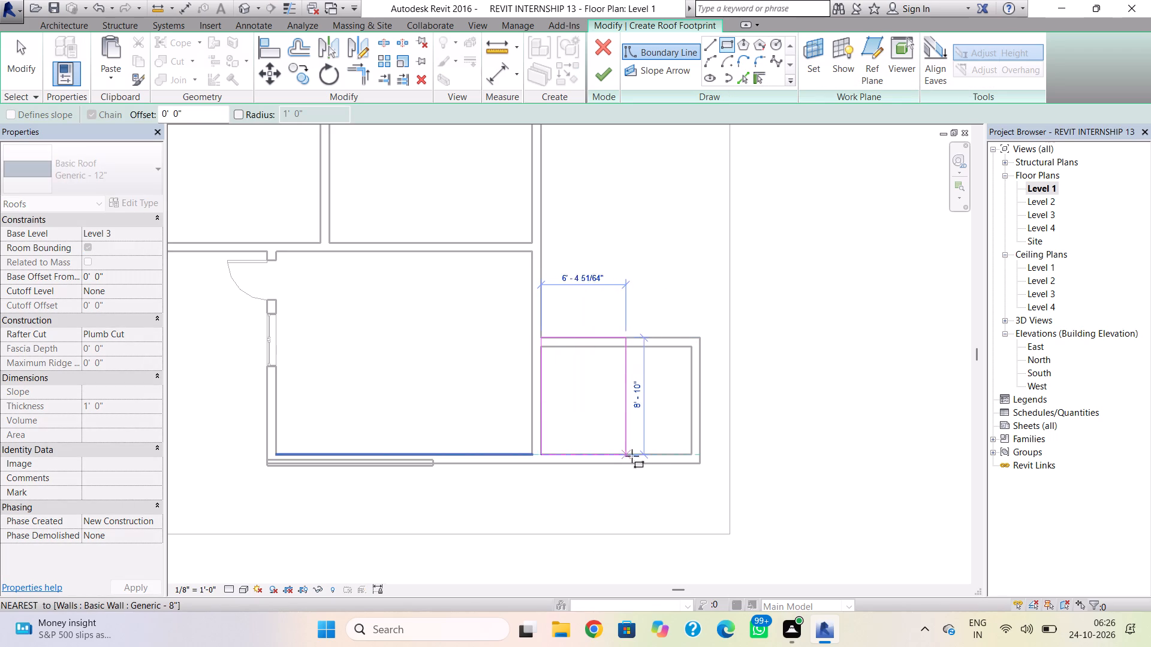
{"action": "left_click", "coordinate": [692, 456]}
{"action": "key", "text": "Escape"}
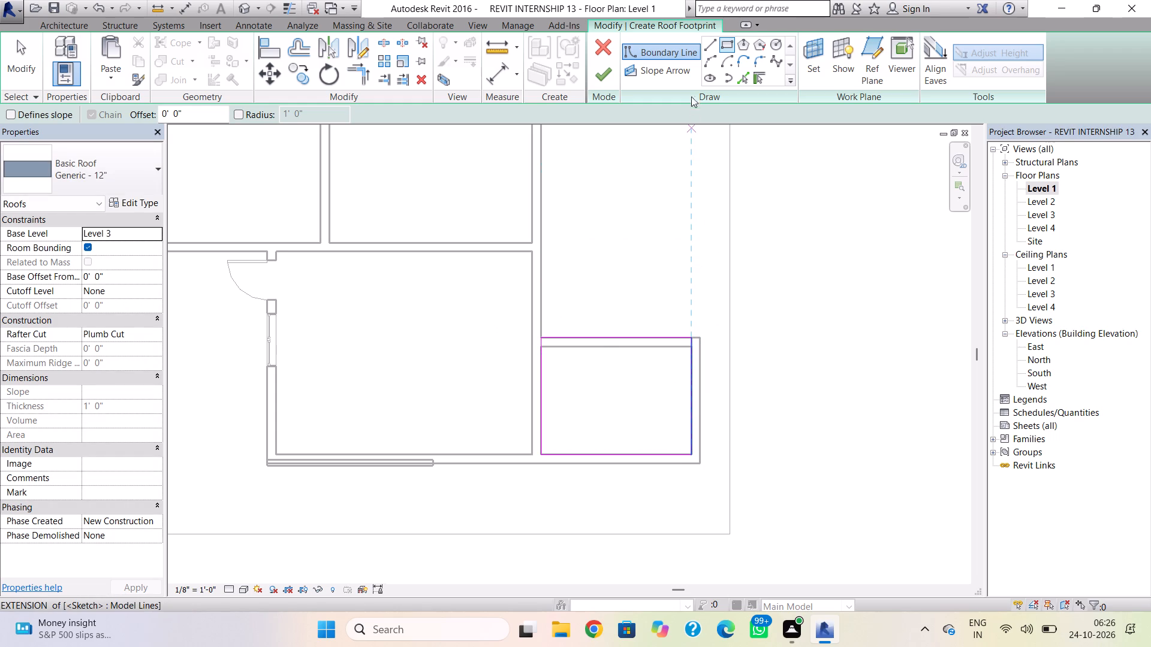
{"action": "left_click", "coordinate": [608, 80]}
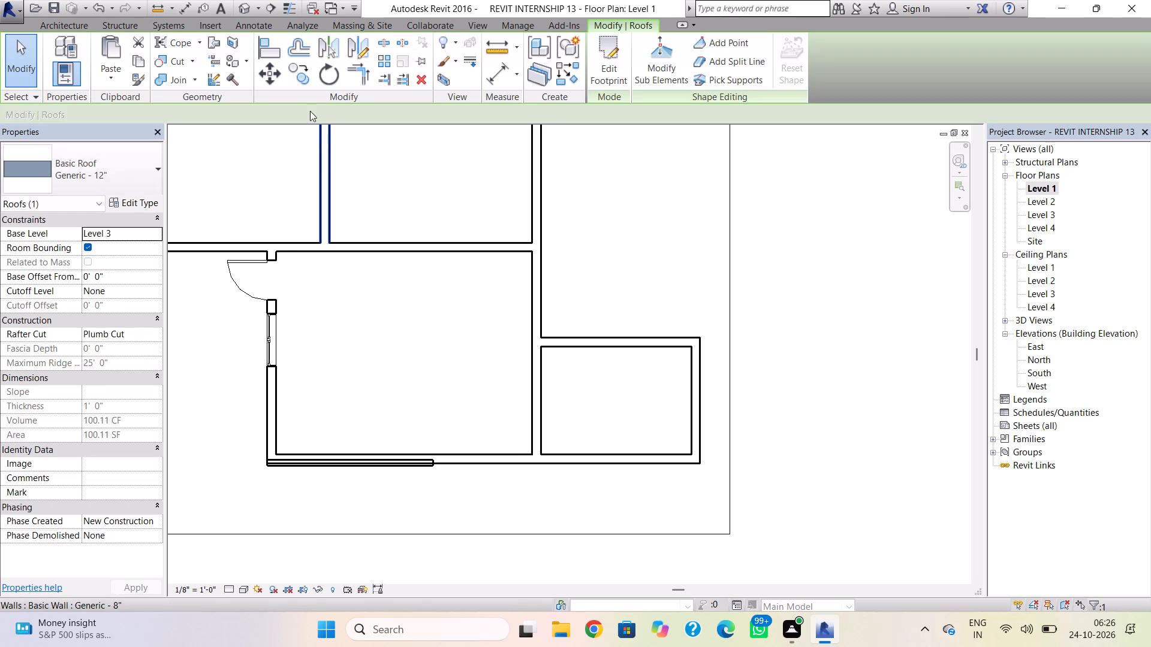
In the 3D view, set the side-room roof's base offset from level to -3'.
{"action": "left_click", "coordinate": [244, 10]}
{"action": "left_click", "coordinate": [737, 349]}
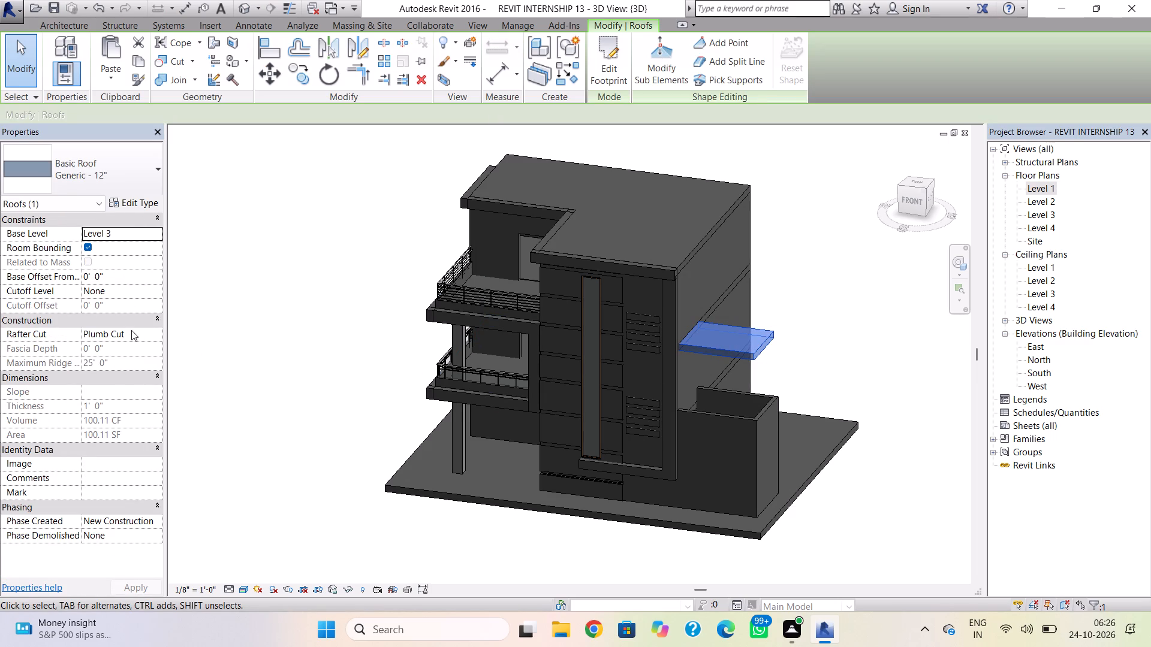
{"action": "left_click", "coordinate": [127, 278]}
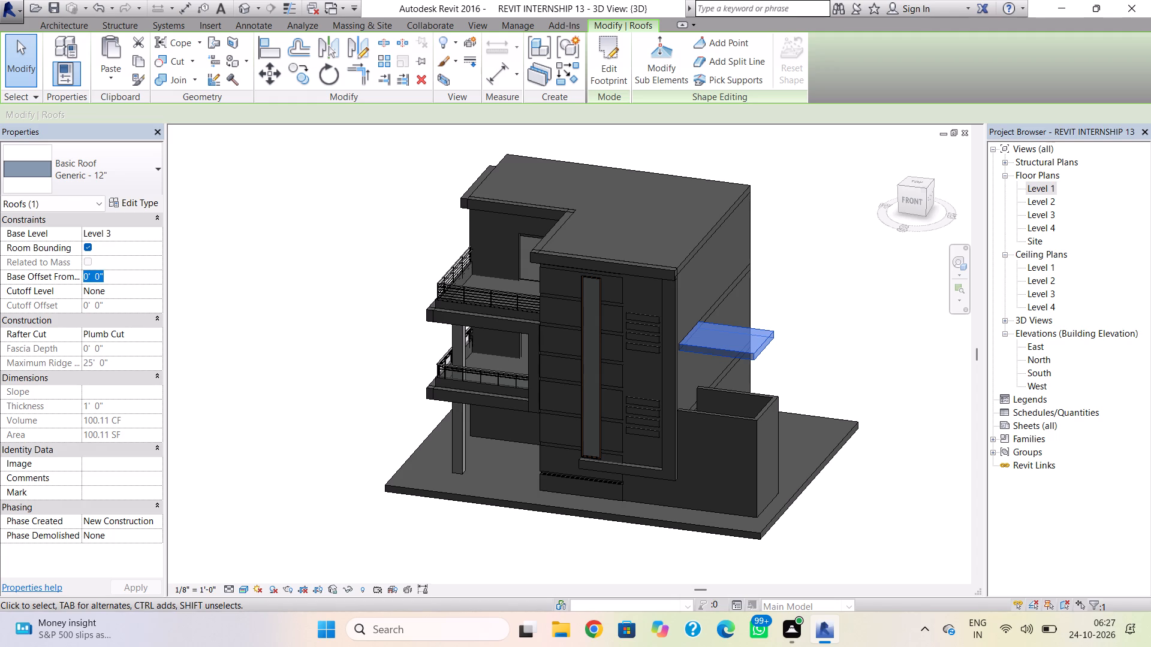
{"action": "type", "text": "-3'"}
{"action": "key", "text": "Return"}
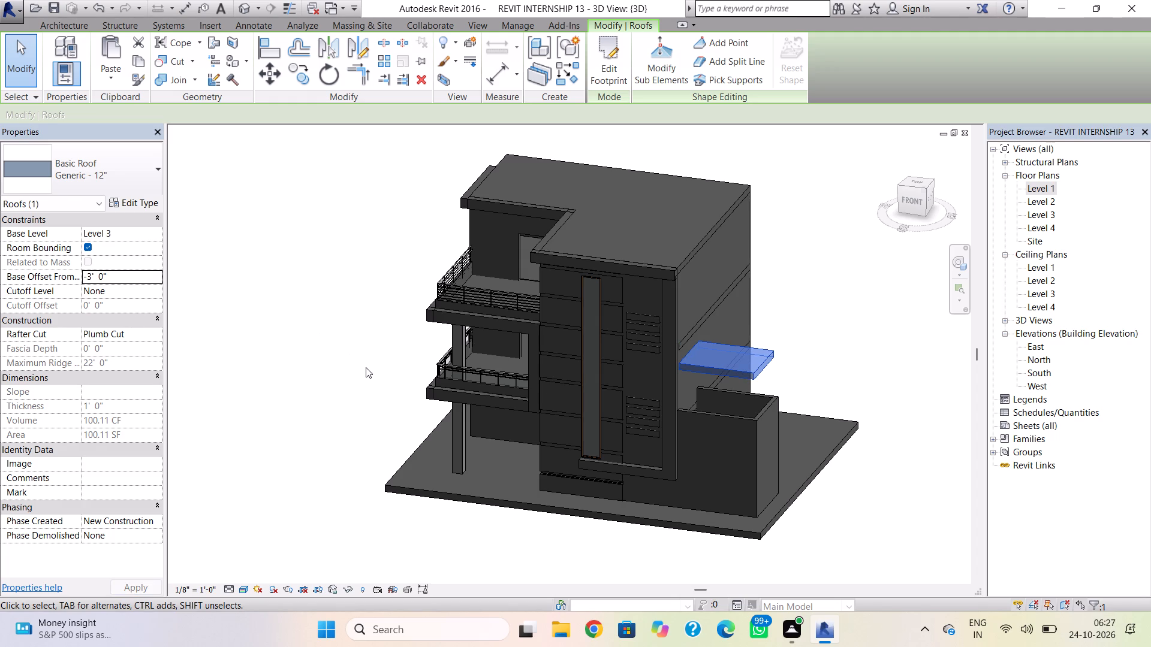
Set the side-room roof's base offset from level to -10'.
{"action": "left_click", "coordinate": [140, 280]}
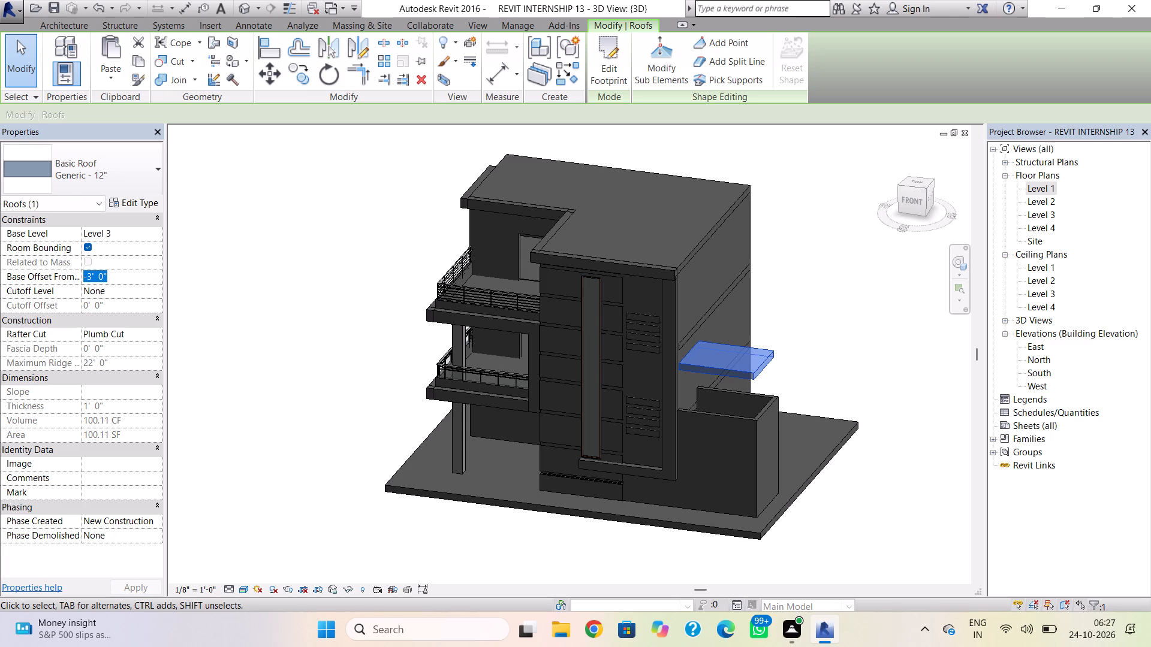
{"action": "type", "text": "-10"}
{"action": "key", "text": "Return"}
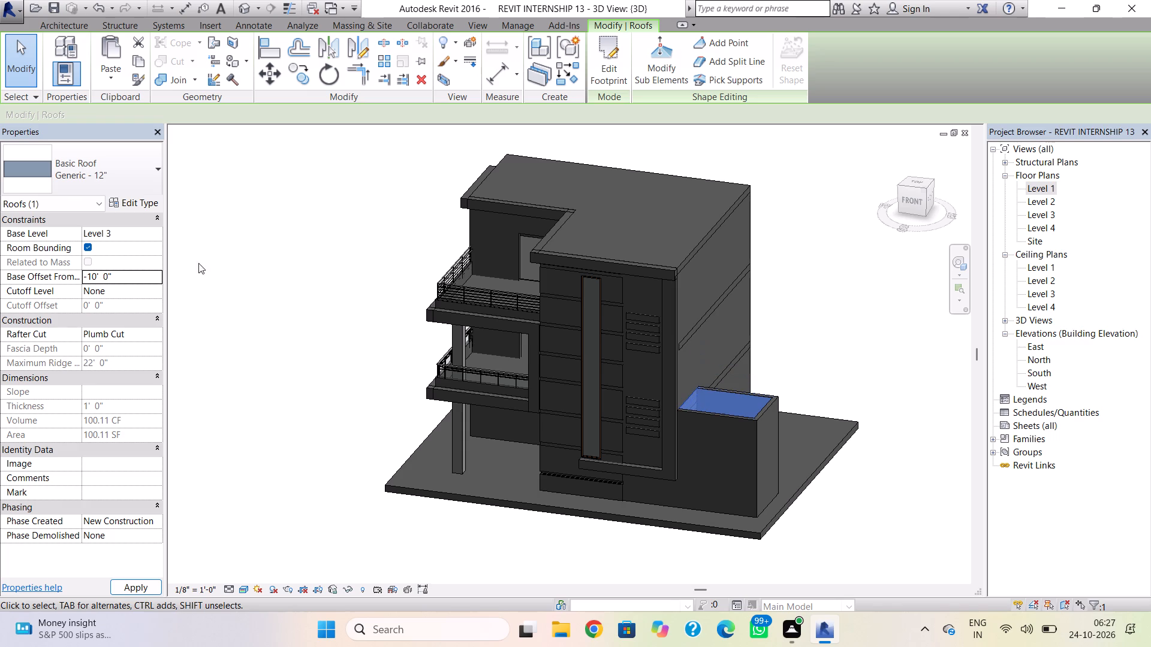
{"action": "key", "text": "Escape"}
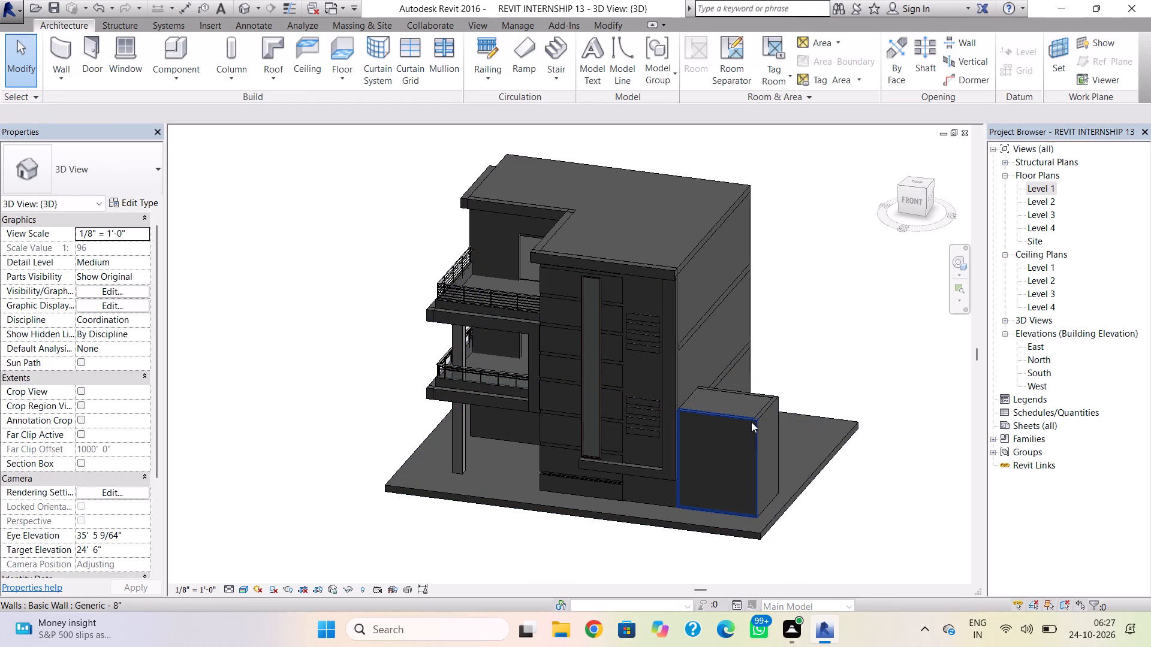
{"action": "key", "text": "Escape"}
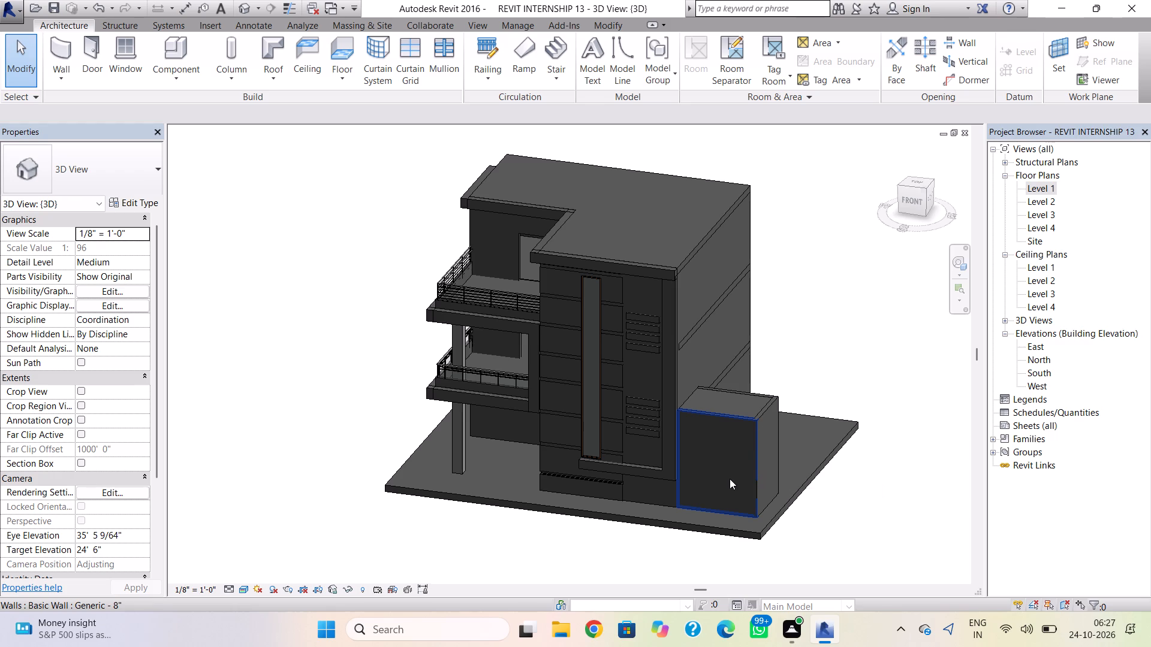
Place a Casement Dbl with Trim 32" x 48" window in the side room's front wall, about 6'-0" from each wall end.
{"action": "left_click", "coordinate": [746, 512]}
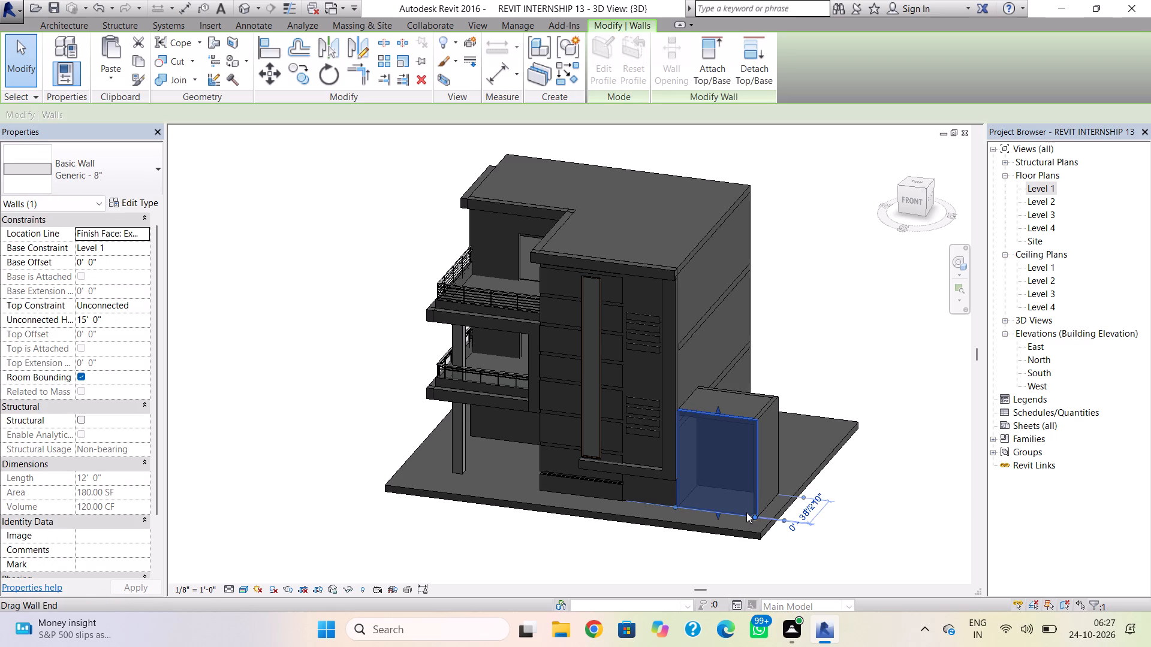
{"action": "key", "text": "Escape"}
{"action": "right_click_drag", "start_coordinate": [766, 542], "coordinate": [818, 486], "text": "shift"}
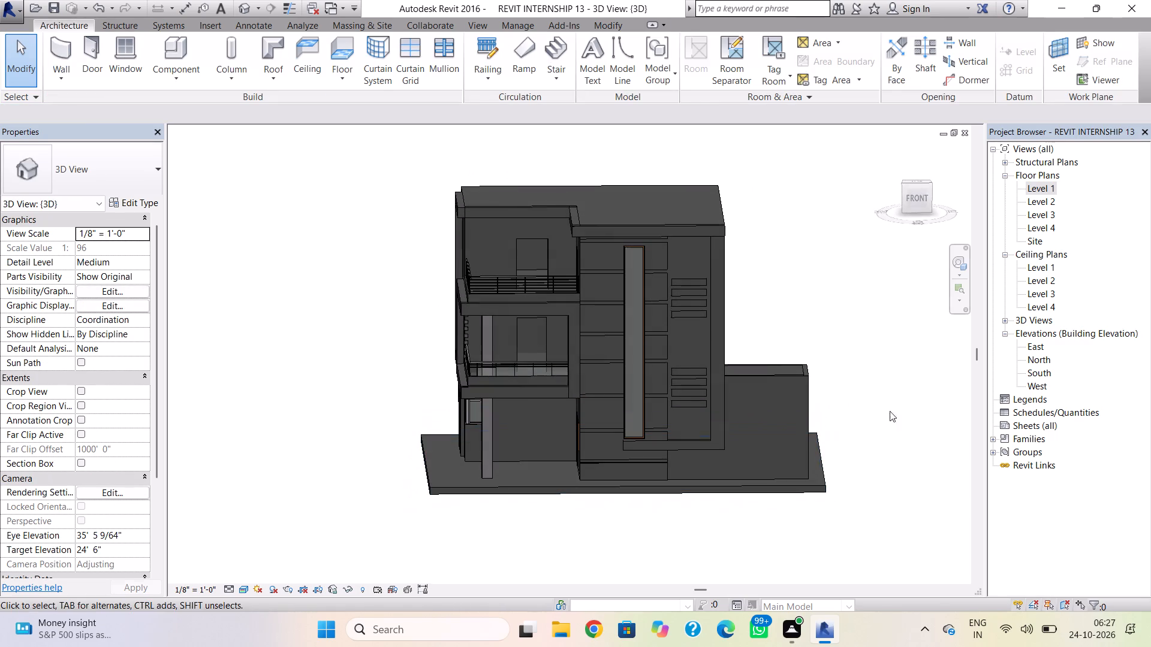
{"action": "left_click", "coordinate": [920, 193]}
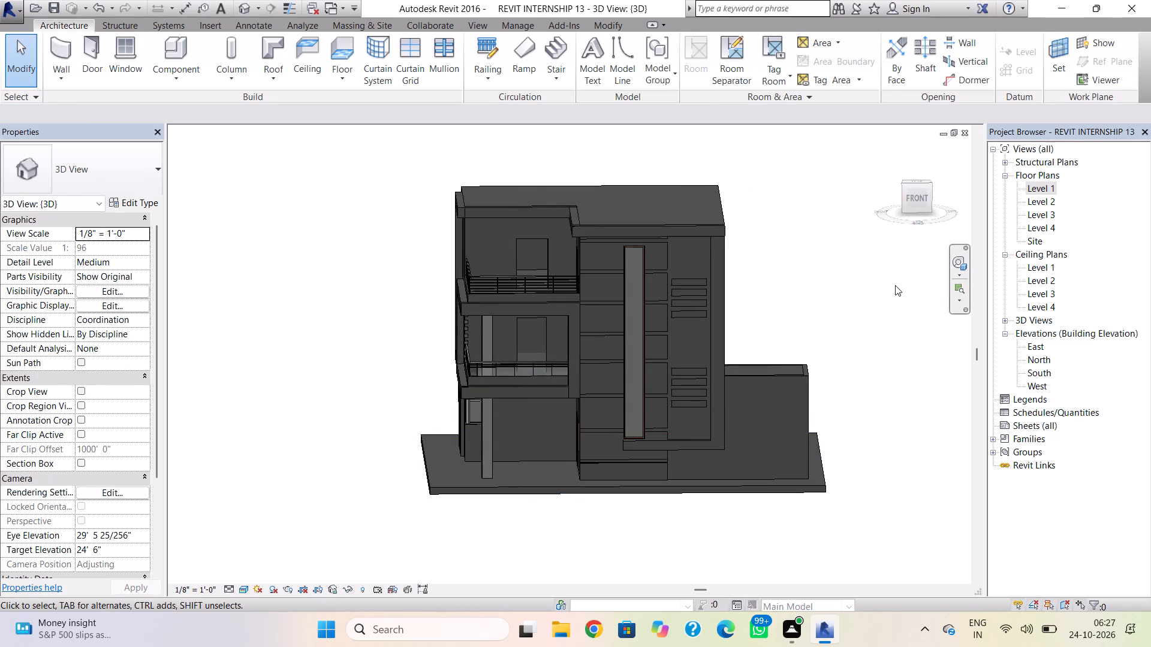
{"action": "scroll", "coordinate": [834, 455], "scroll_direction": "up", "scroll_amount": 3}
{"action": "right_click_drag", "start_coordinate": [782, 489], "coordinate": [782, 449], "text": "shift"}
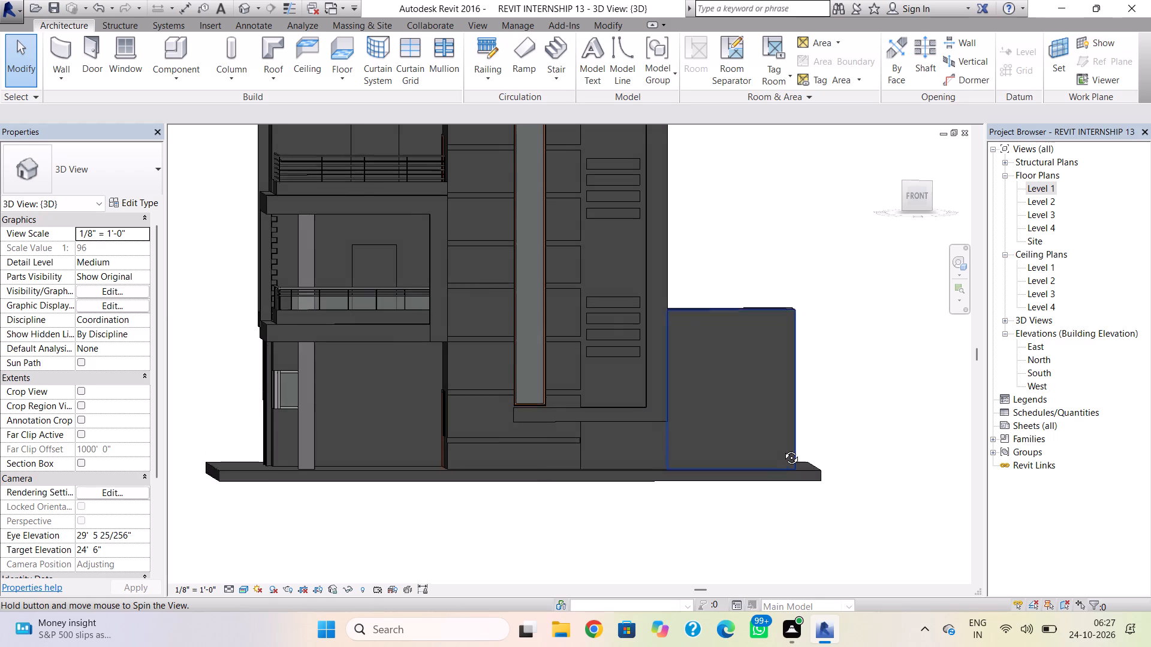
{"action": "right_click_drag", "start_coordinate": [782, 449], "coordinate": [782, 440], "text": "shift"}
{"action": "scroll", "coordinate": [781, 445], "scroll_direction": "down", "scroll_amount": 1}
{"action": "middle_click_drag", "start_coordinate": [779, 453], "coordinate": [753, 536]}
{"action": "right_click", "coordinate": [815, 494], "text": "shift"}
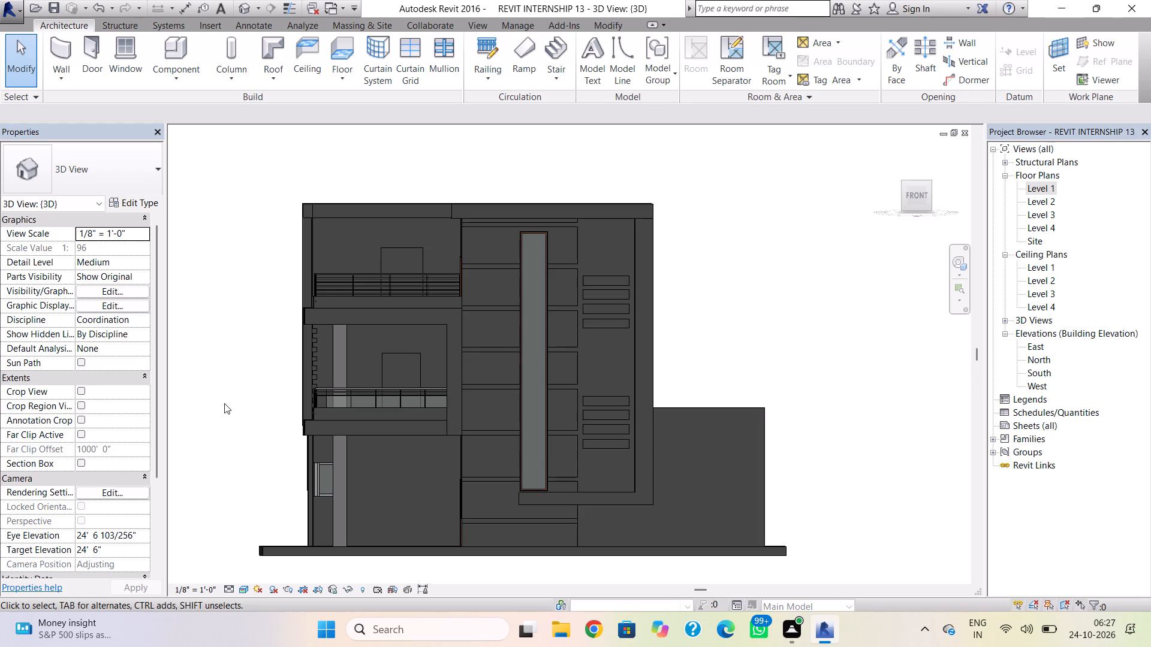
{"action": "left_click", "coordinate": [117, 59]}
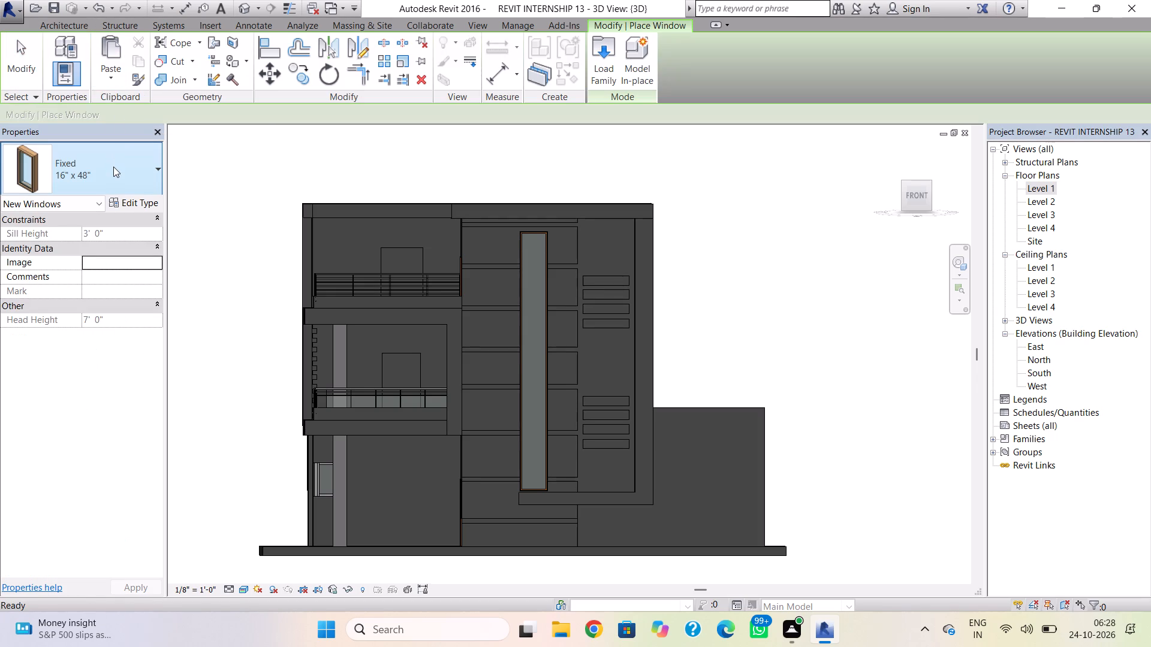
{"action": "left_click", "coordinate": [113, 167]}
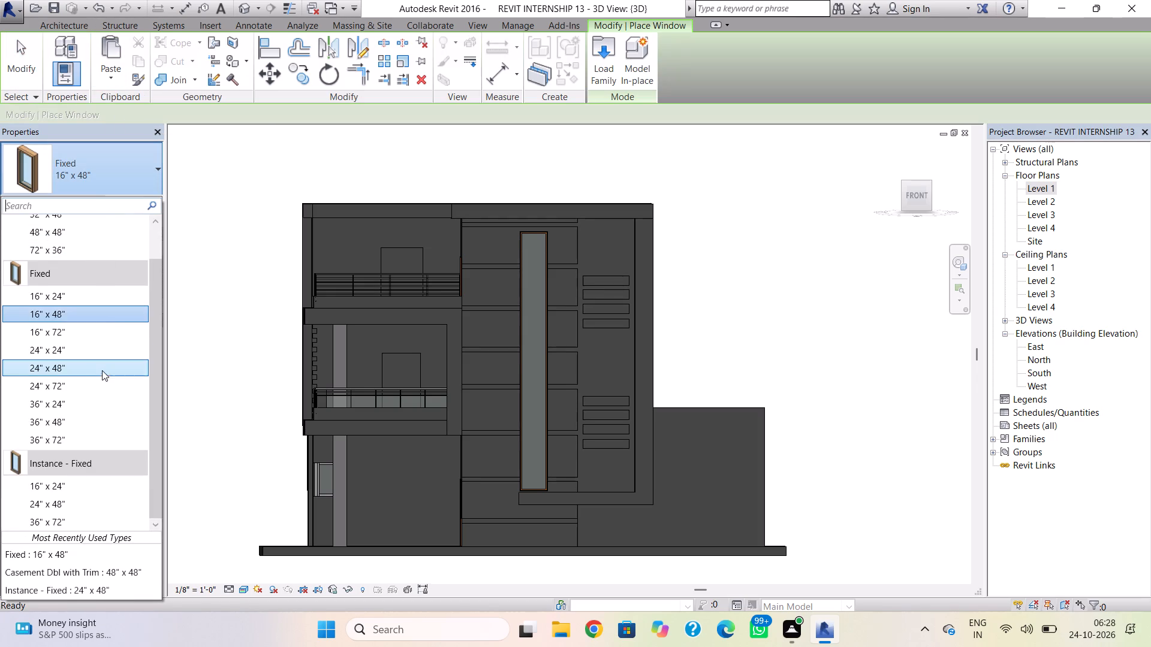
{"action": "scroll", "coordinate": [102, 371], "scroll_direction": "up", "scroll_amount": 3}
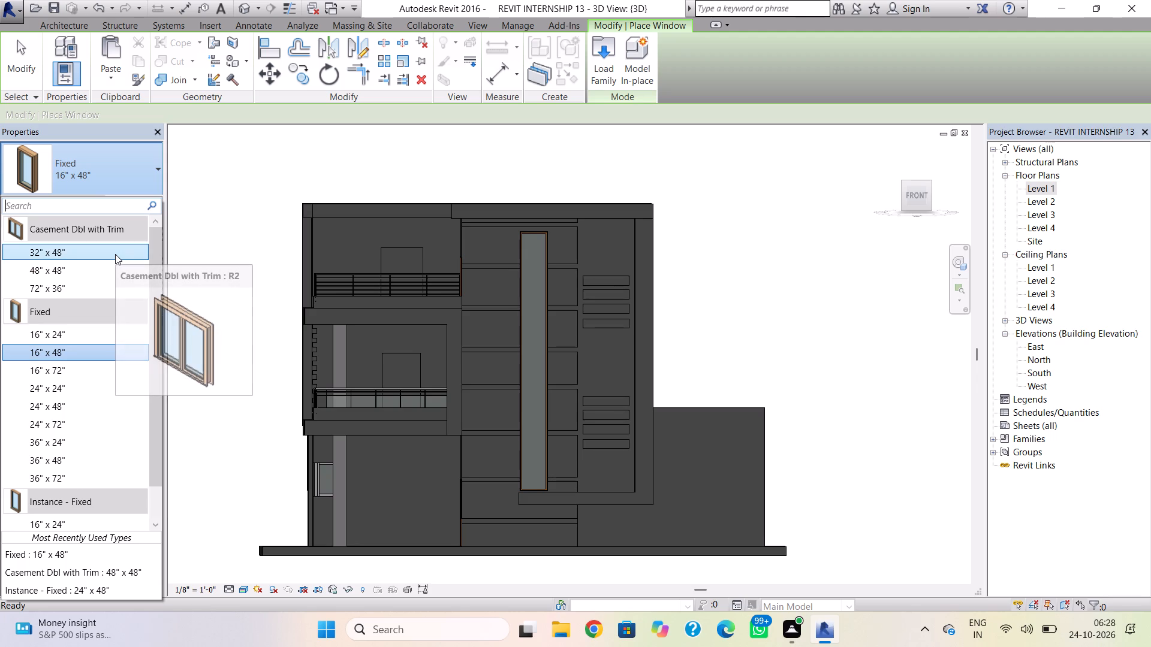
{"action": "left_click", "coordinate": [115, 254]}
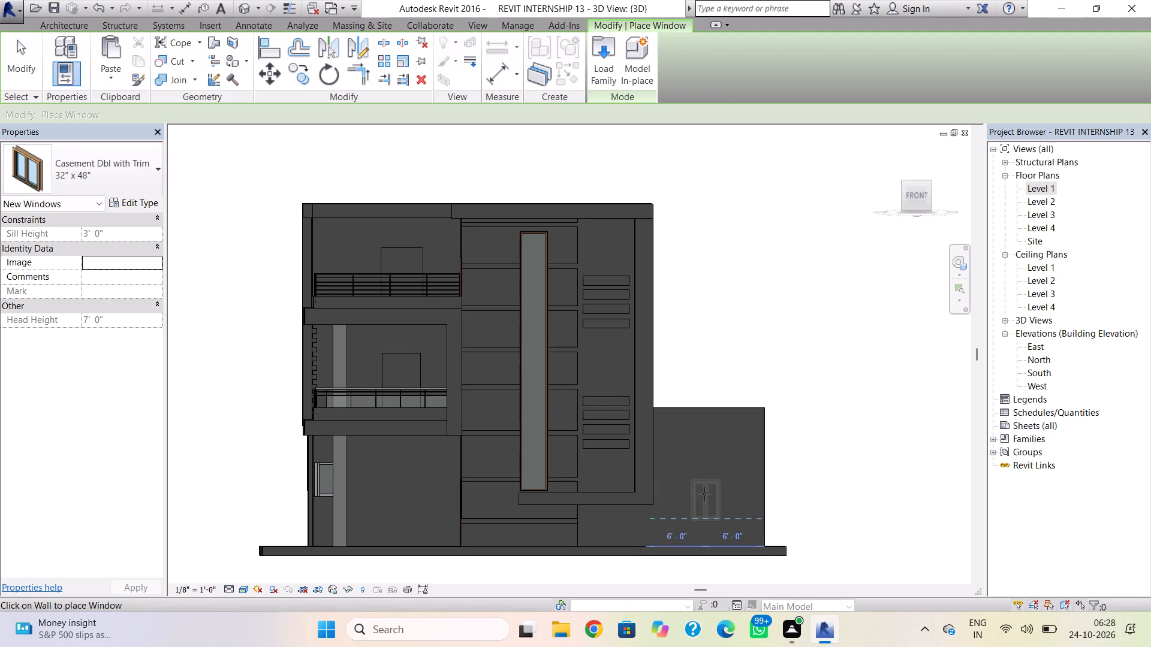
{"action": "left_click", "coordinate": [705, 495]}
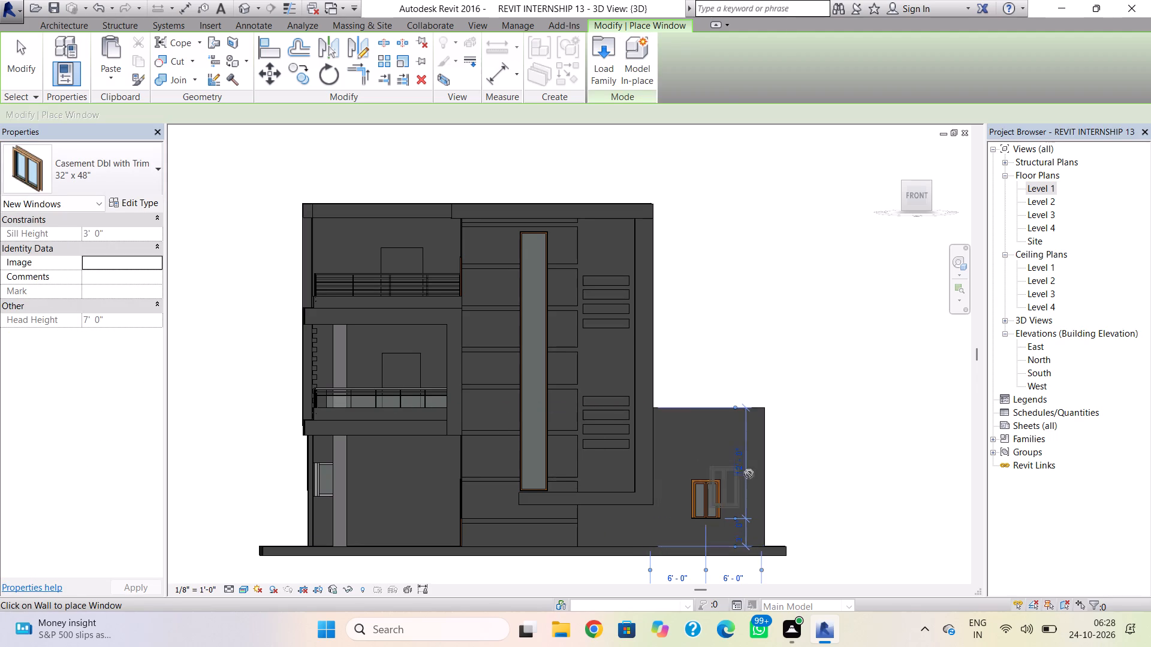
{"action": "left_click", "coordinate": [839, 470]}
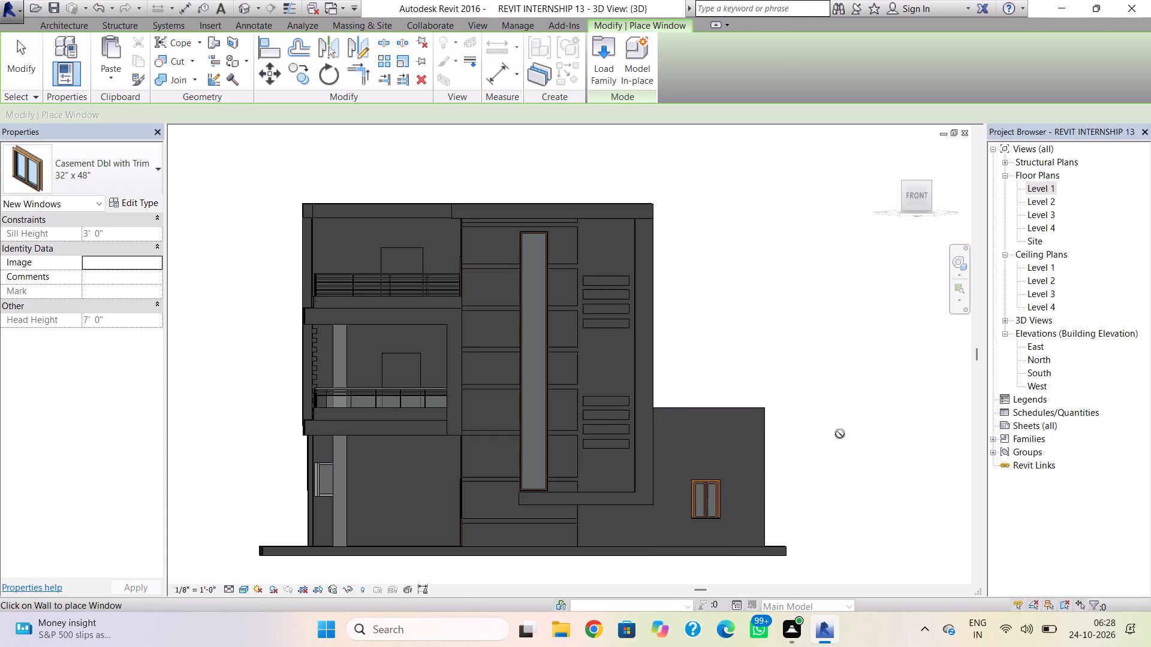
{"action": "key", "text": "Escape"}
Nudge the new casement window away from the main building to about 6'-4" and 5'-8" from the wall's ends.
{"action": "left_click", "coordinate": [722, 514]}
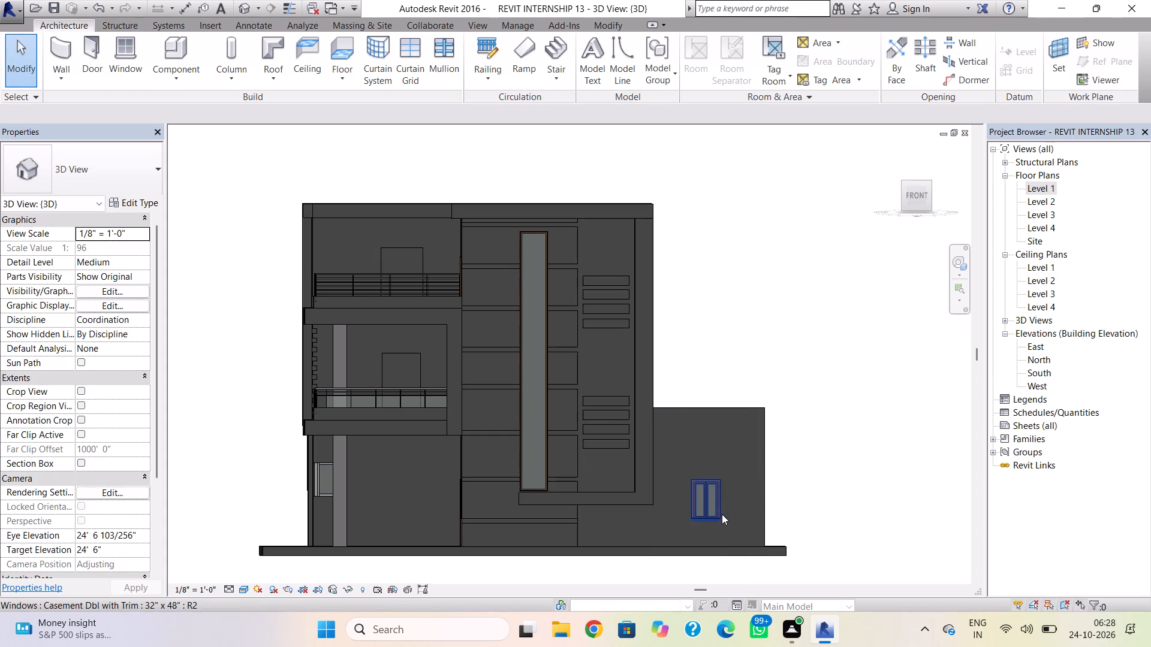
{"action": "key", "text": "Right"}
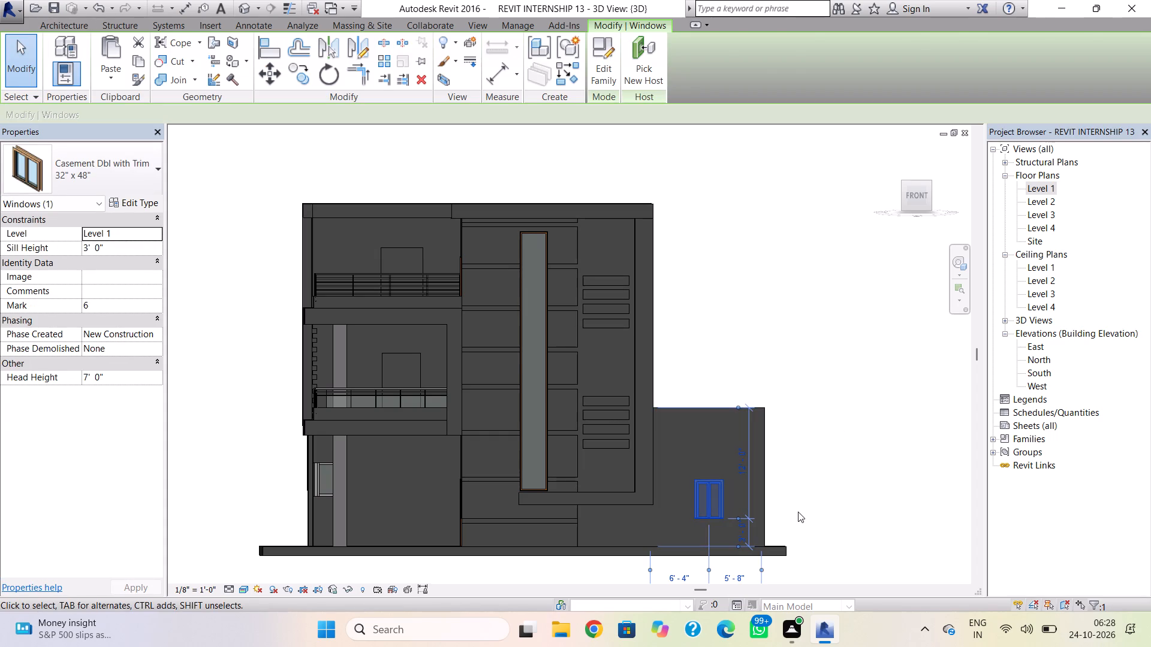
{"action": "key", "text": "Escape"}
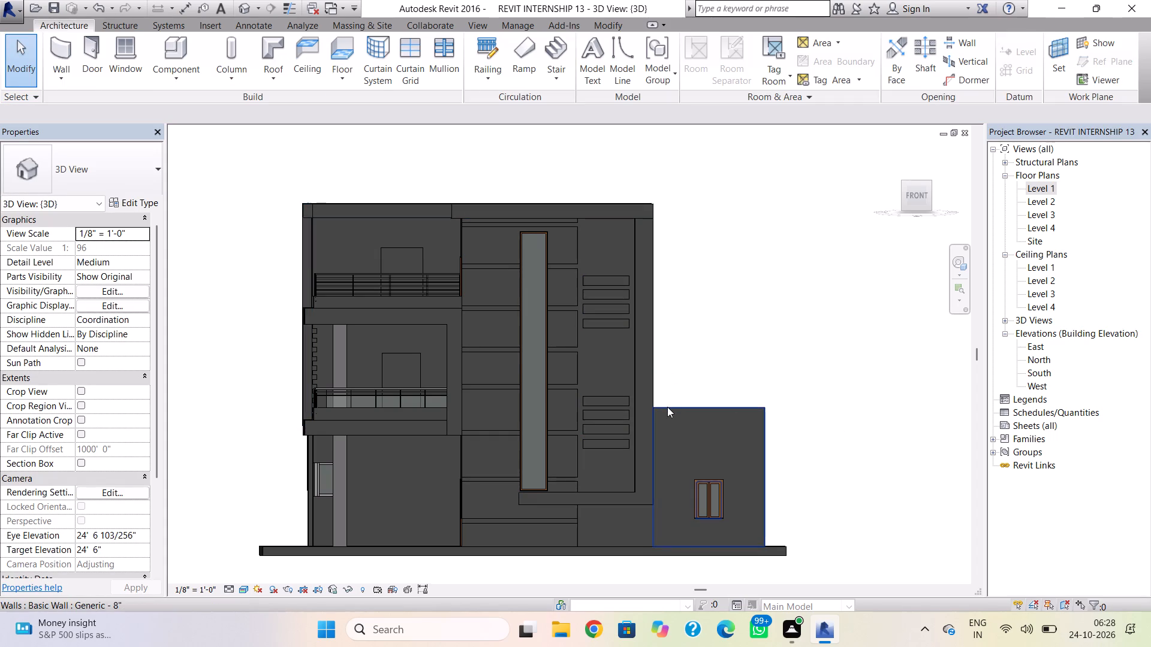
Start a new in-place model in the Walls family category, keeping the suggested name.
{"action": "left_click", "coordinate": [667, 407]}
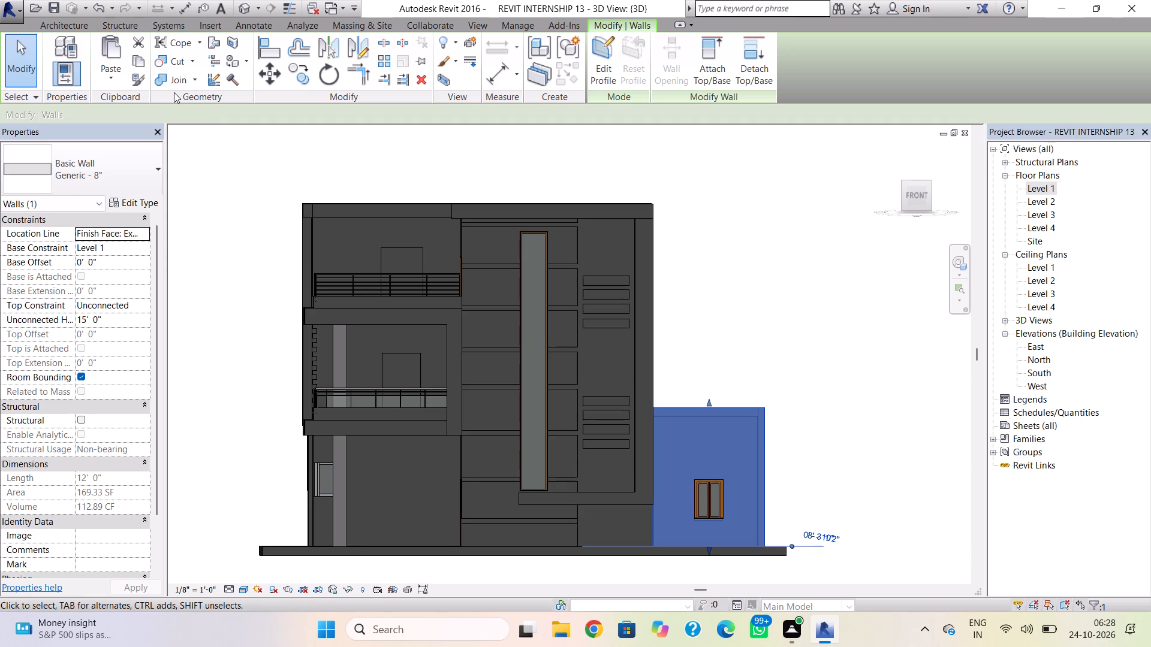
{"action": "left_click", "coordinate": [78, 24]}
{"action": "left_click", "coordinate": [170, 86]}
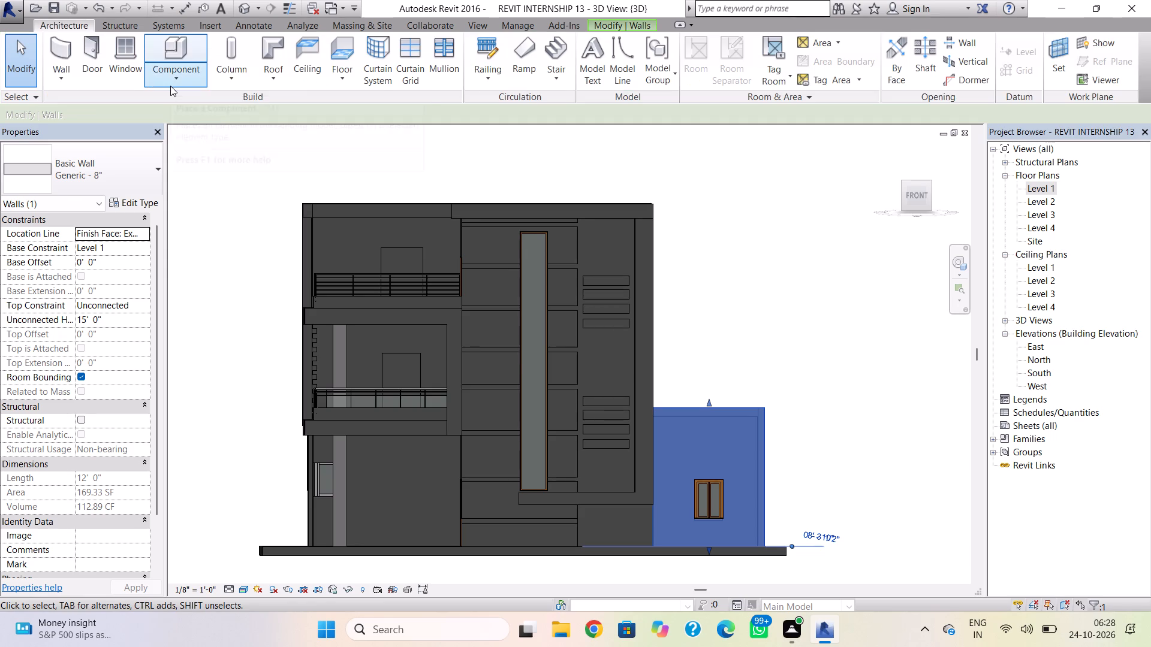
{"action": "left_click", "coordinate": [200, 125]}
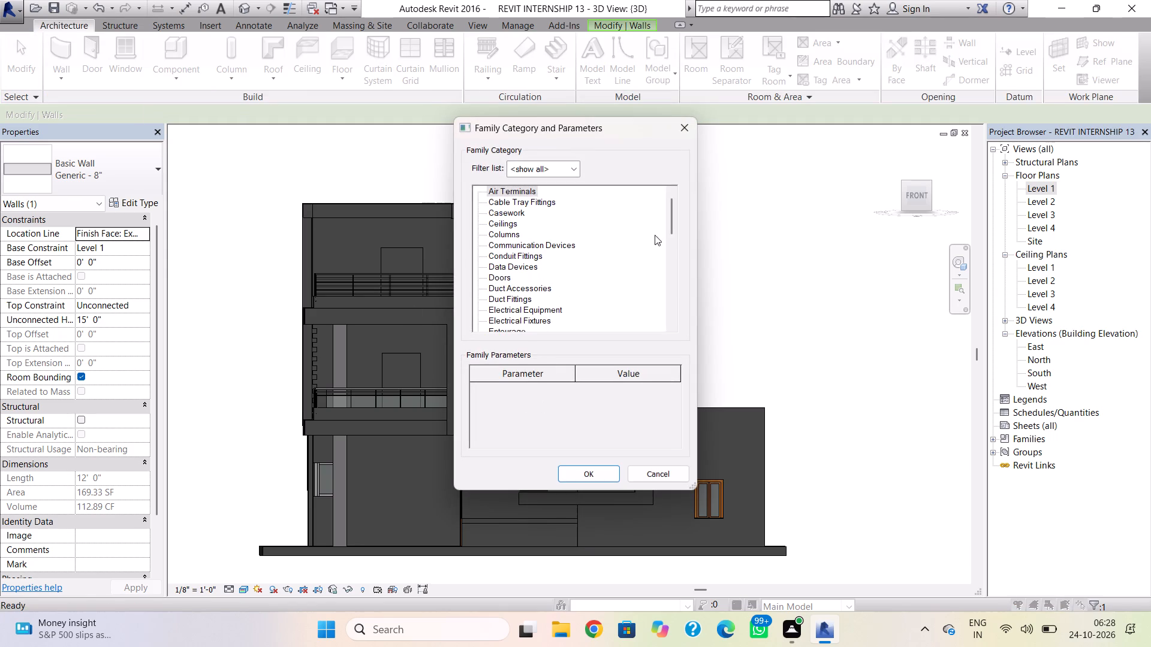
{"action": "left_click_drag", "start_coordinate": [675, 219], "coordinate": [676, 310]}
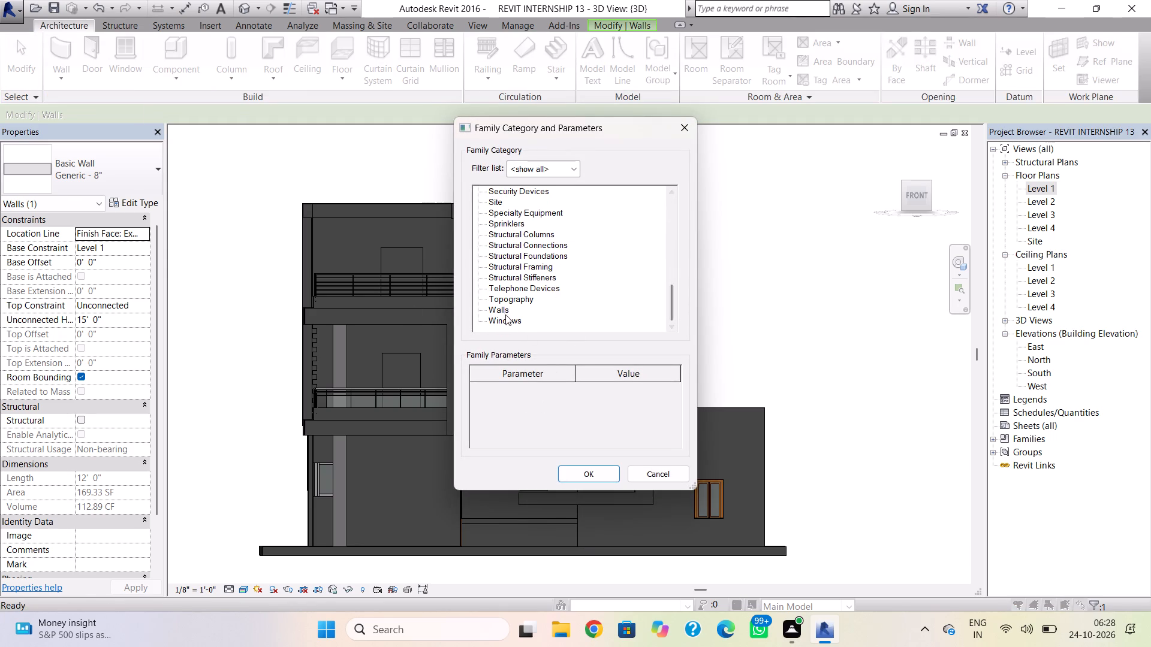
{"action": "double_click", "coordinate": [504, 312]}
{"action": "left_click", "coordinate": [574, 339]}
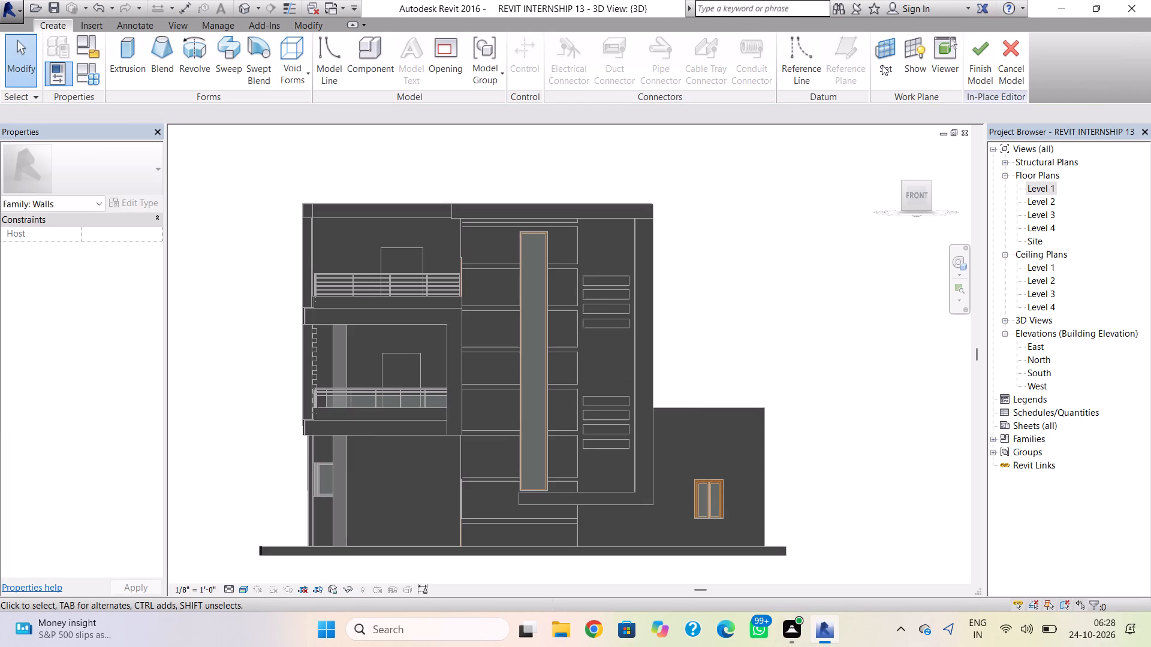
Set the in-place model's work plane by picking the face of the side room's front wall.
{"action": "left_click", "coordinate": [882, 65]}
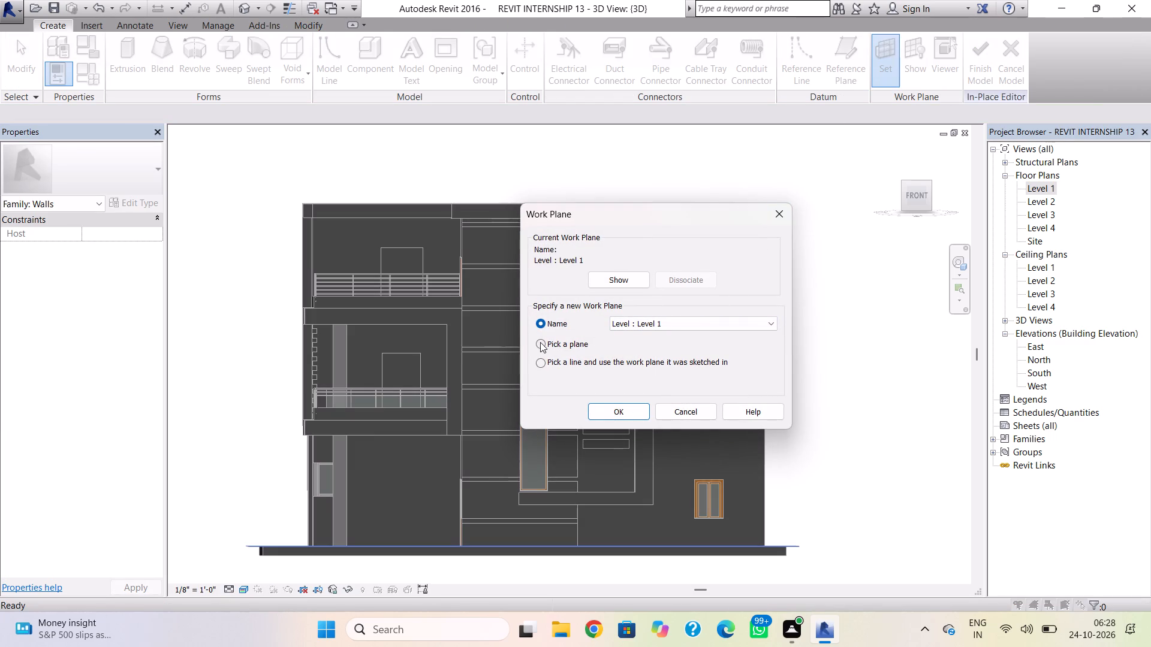
{"action": "left_click", "coordinate": [540, 342]}
{"action": "left_click", "coordinate": [601, 407]}
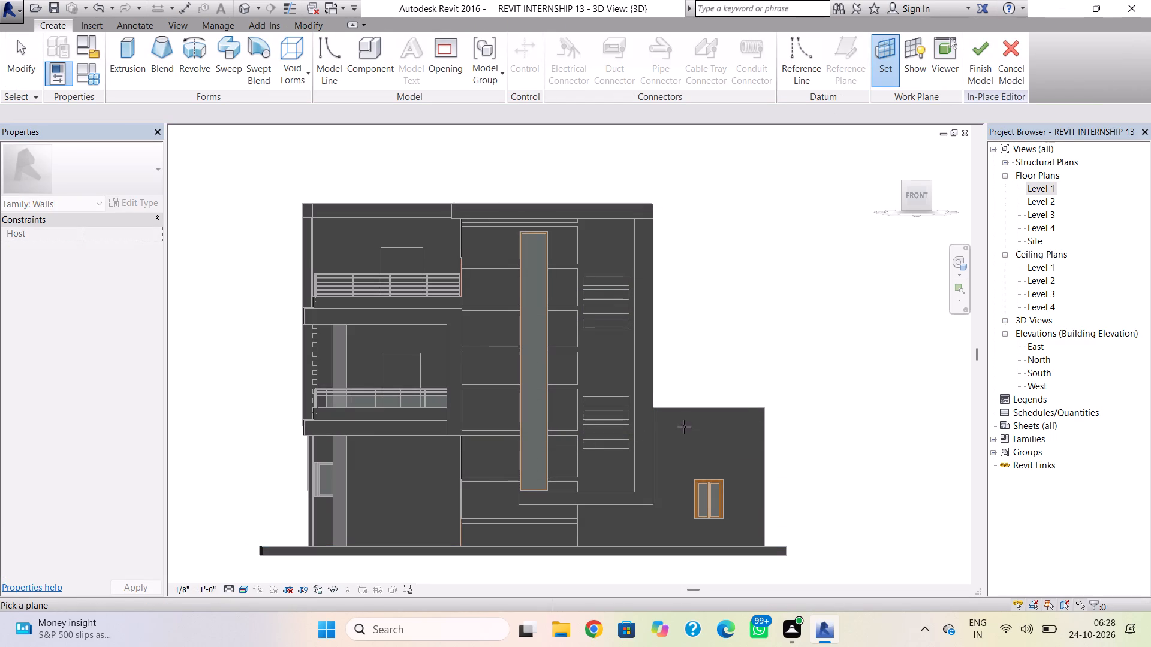
{"action": "left_click", "coordinate": [761, 449]}
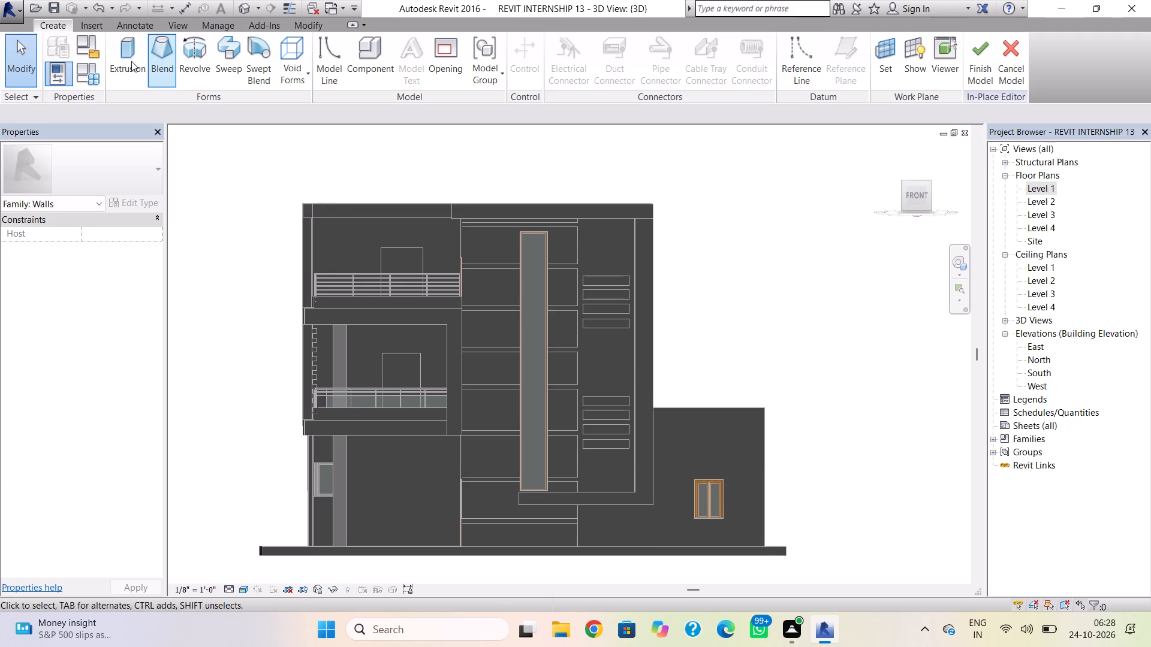
Sketch an extrusion outline of the side room's front wall, 12'-0" by 15'-0", with a 3'-0 3/4" wide notch from ground to window head.
{"action": "left_click", "coordinate": [131, 61]}
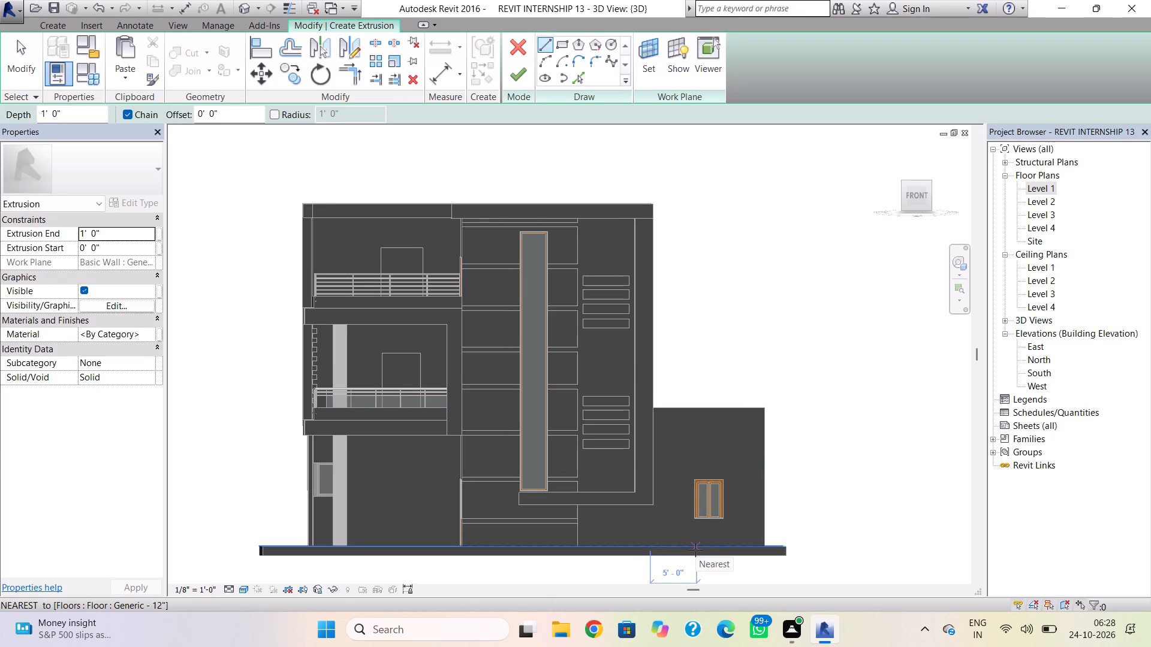
{"action": "scroll", "coordinate": [695, 549], "scroll_direction": "up", "scroll_amount": 5}
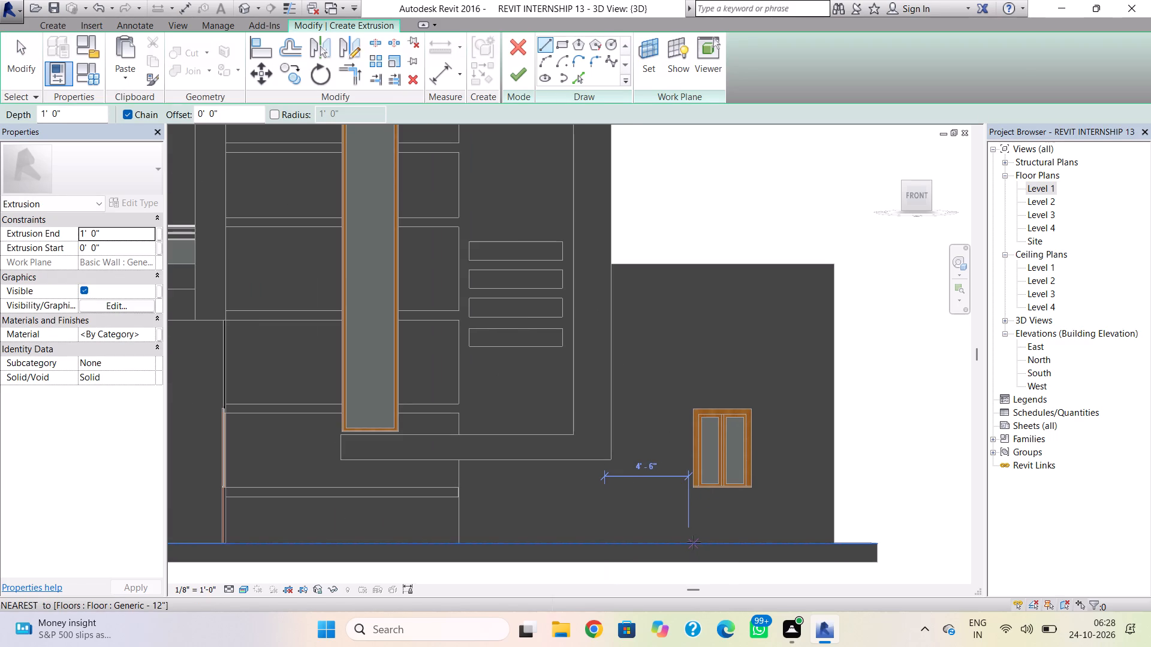
{"action": "left_click", "coordinate": [693, 485]}
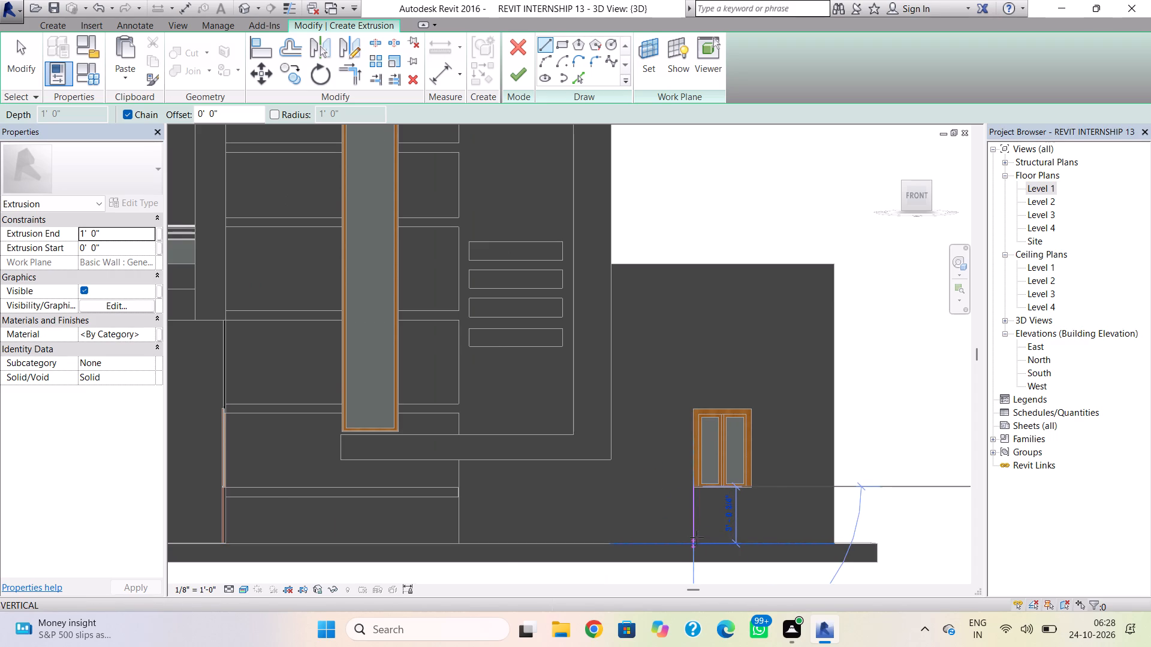
{"action": "left_click", "coordinate": [696, 540]}
{"action": "left_click", "coordinate": [615, 542]}
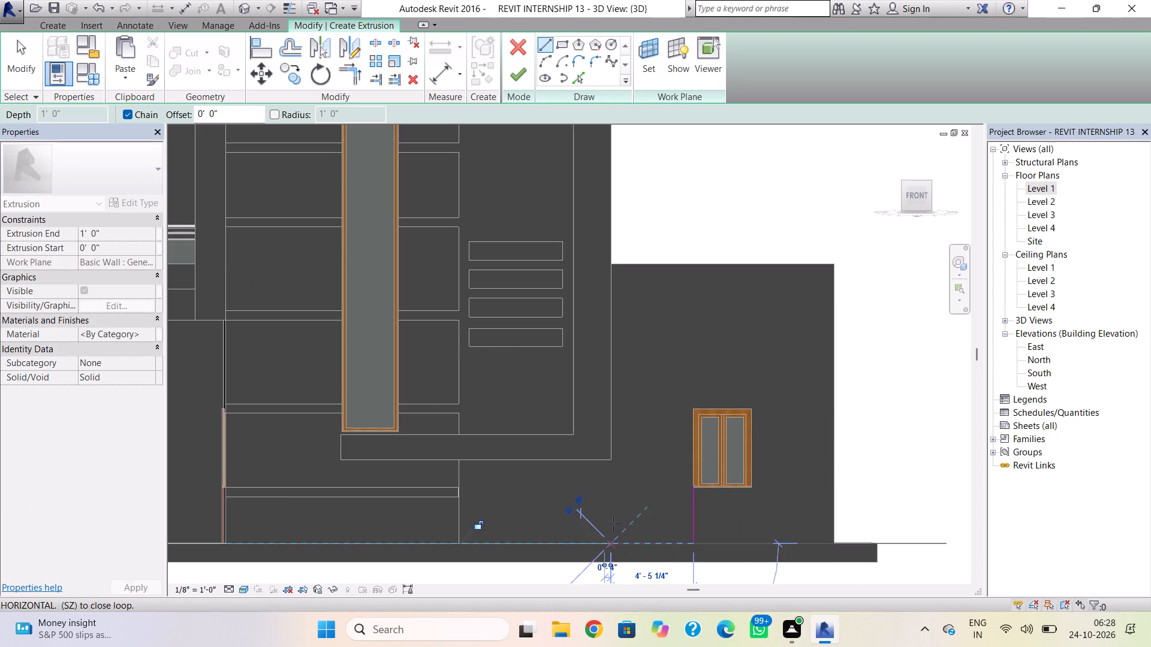
{"action": "left_click", "coordinate": [613, 265]}
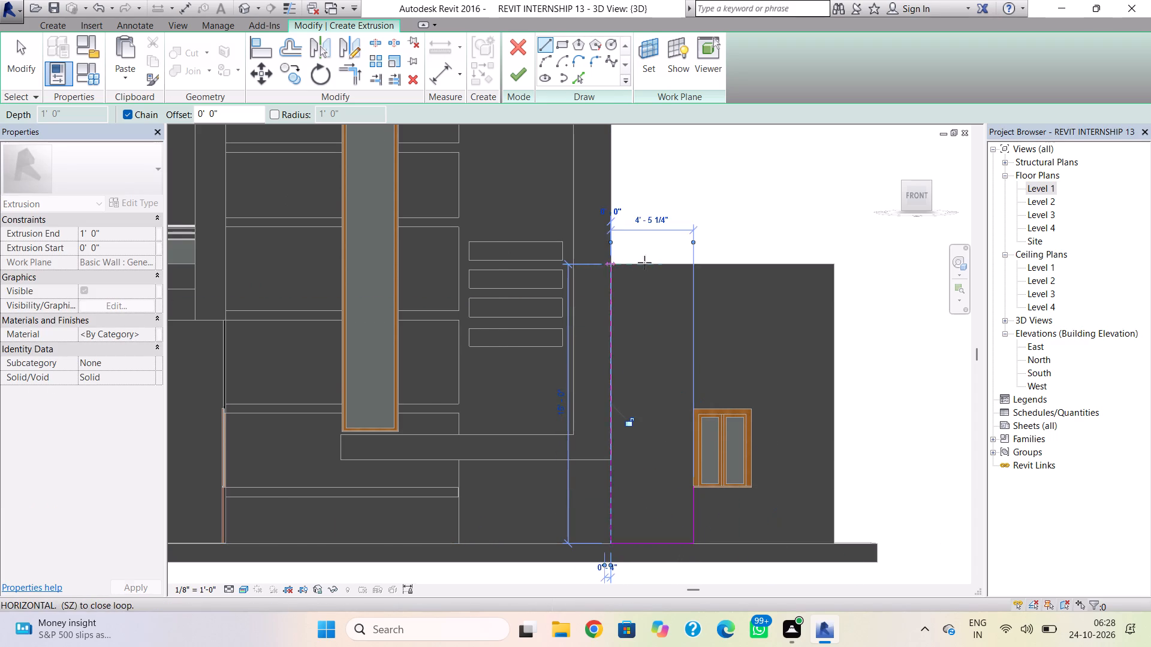
{"action": "left_click", "coordinate": [833, 266]}
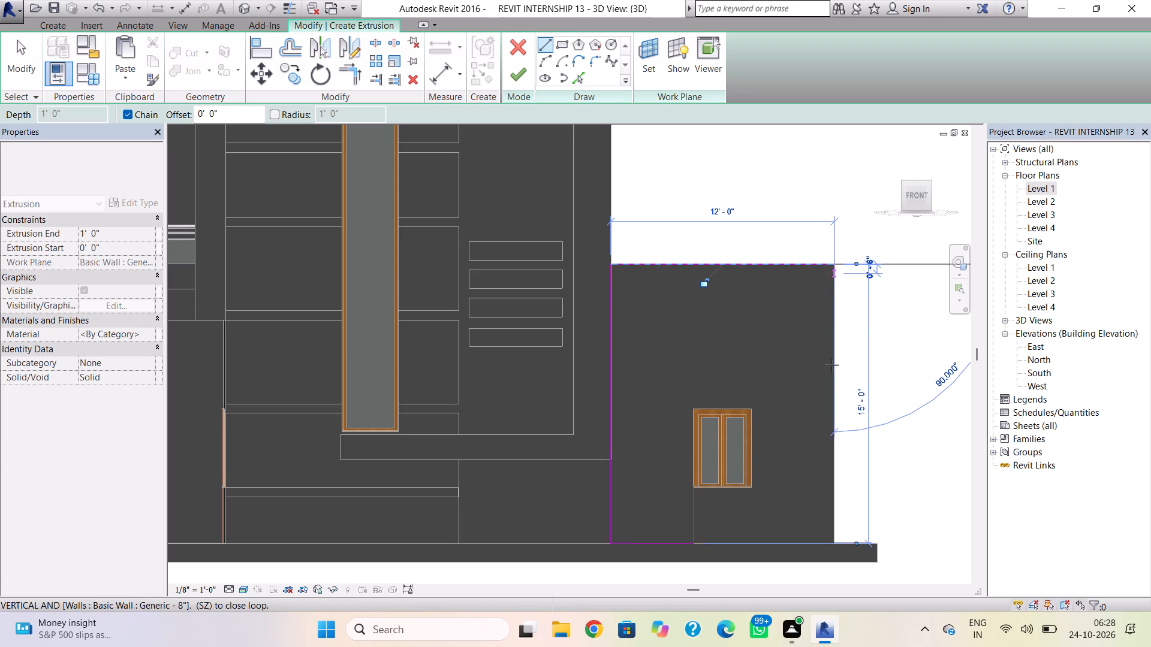
{"action": "left_click_drag", "start_coordinate": [836, 509], "coordinate": [837, 522]}
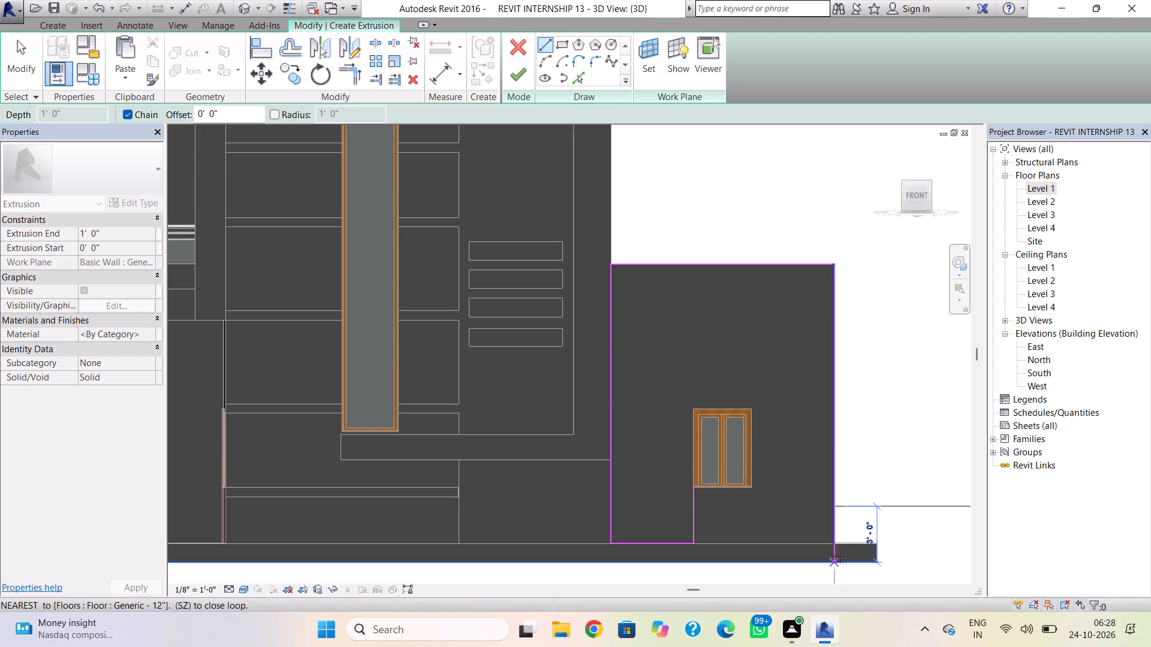
{"action": "left_click", "coordinate": [836, 545]}
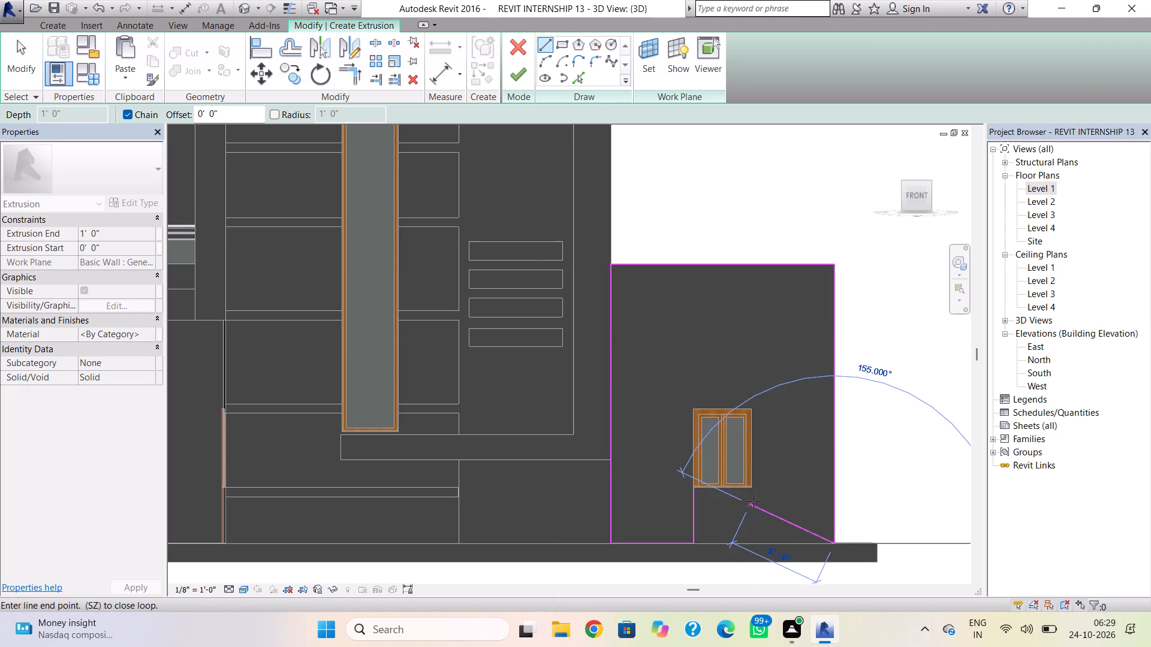
{"action": "left_click", "coordinate": [752, 543]}
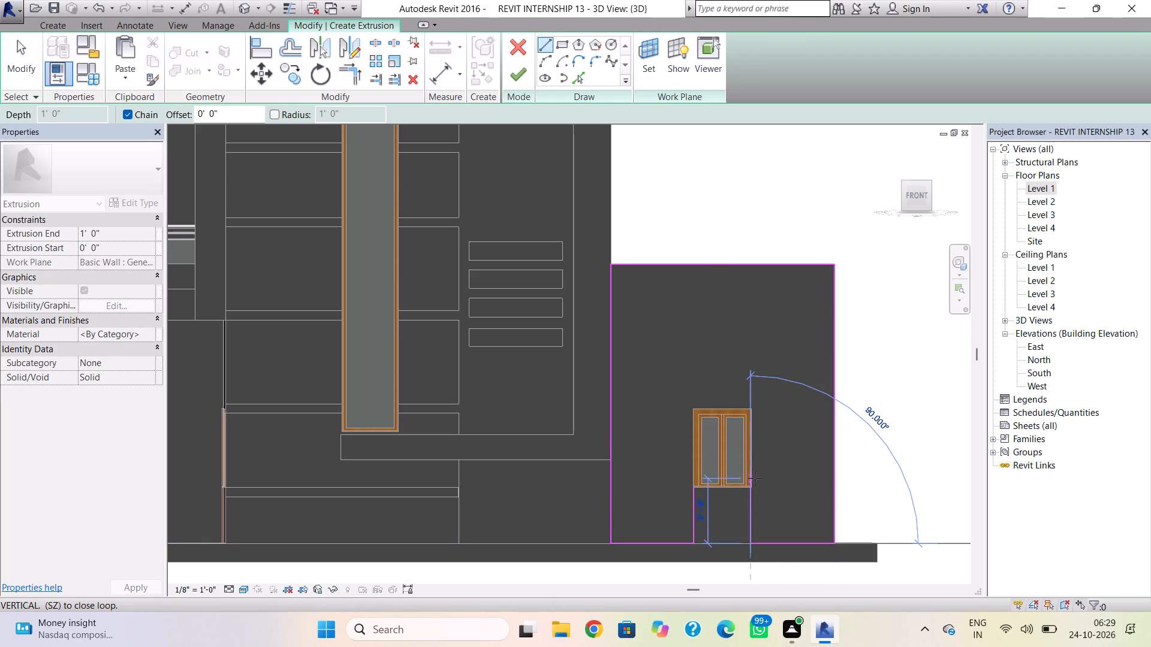
{"action": "left_click", "coordinate": [752, 407]}
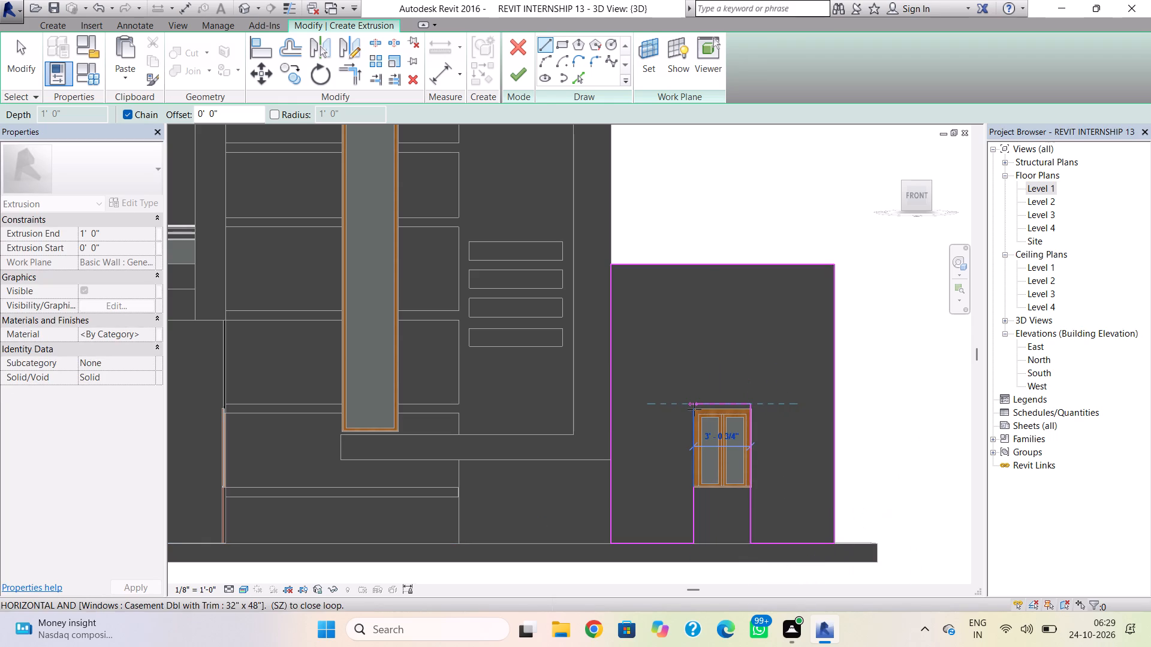
{"action": "left_click", "coordinate": [694, 409]}
{"action": "left_click", "coordinate": [694, 489]}
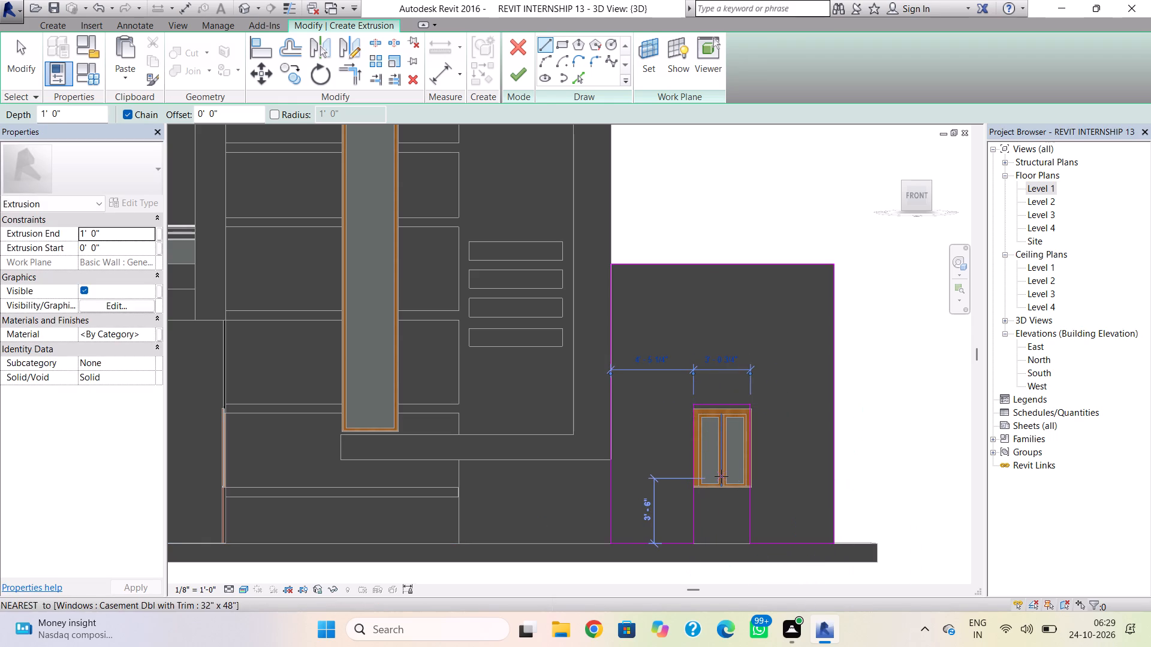
{"action": "key", "text": "Escape"}
{"action": "key", "text": "Escape"}
Nudge the notch's top line down to the window head and its jamb line farthest from the main building onto the window's edge.
{"action": "left_click", "coordinate": [728, 400]}
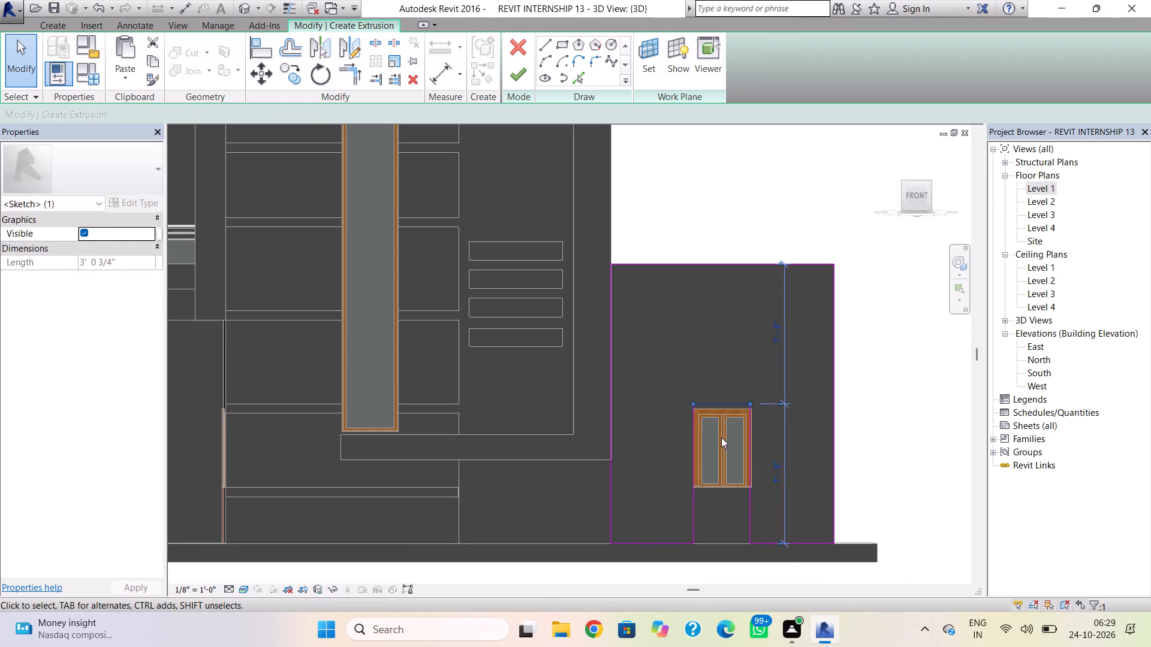
{"action": "scroll", "coordinate": [721, 437], "scroll_direction": "up", "scroll_amount": 4}
{"action": "key", "text": "Down"}
{"action": "key", "text": "Down"}
{"action": "key", "text": "Down"}
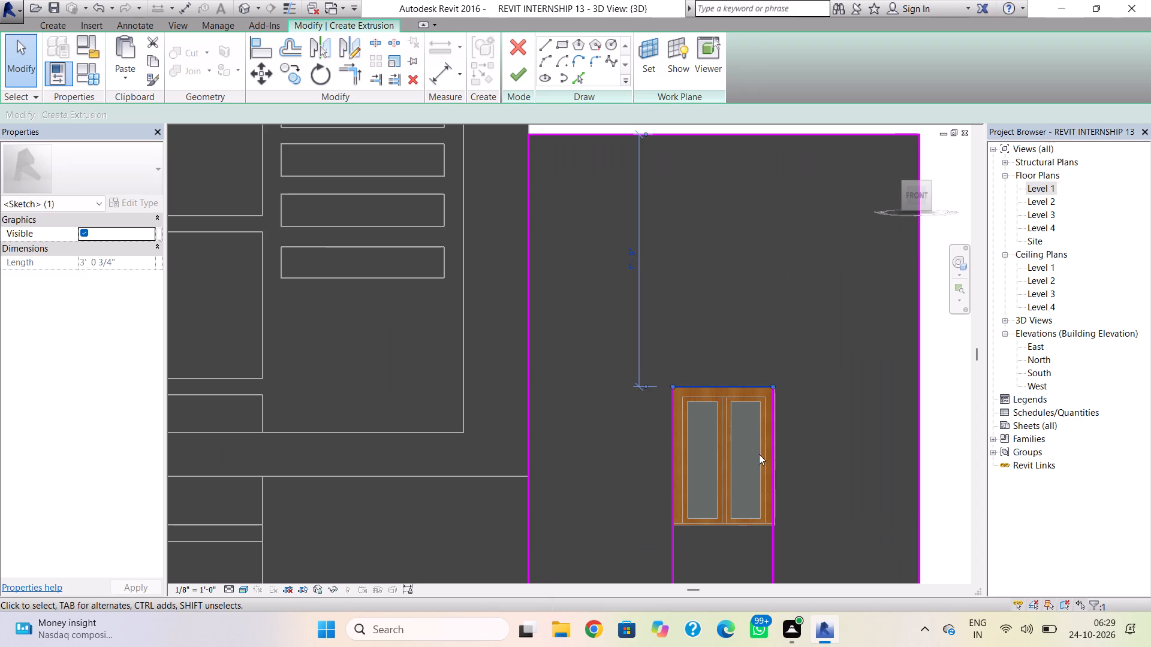
{"action": "left_click", "coordinate": [770, 464]}
{"action": "key", "text": "Right"}
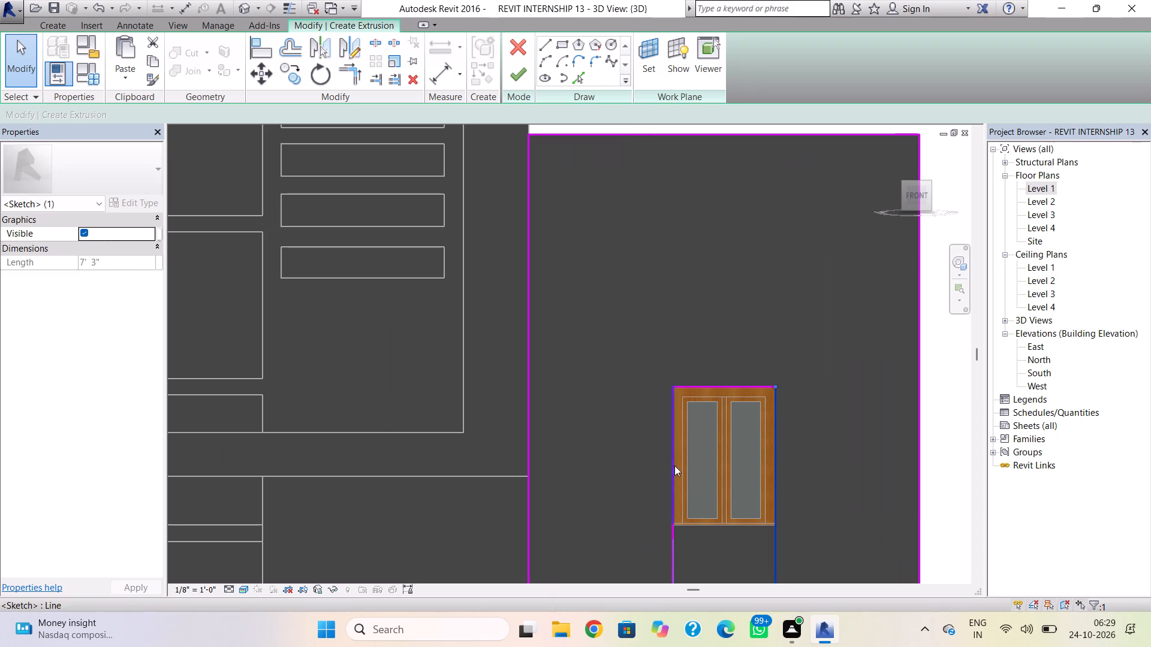
Finish the extrusion with a 1'-0" depth and complete the in-place wall model.
{"action": "left_click", "coordinate": [526, 76]}
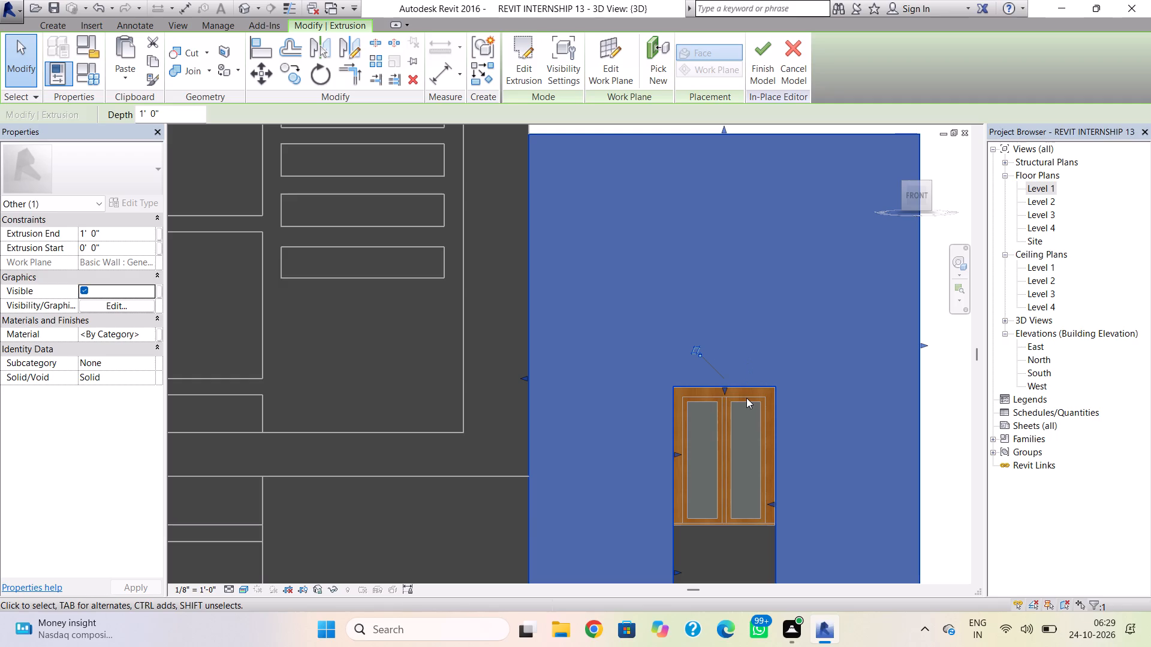
{"action": "left_click", "coordinate": [754, 335]}
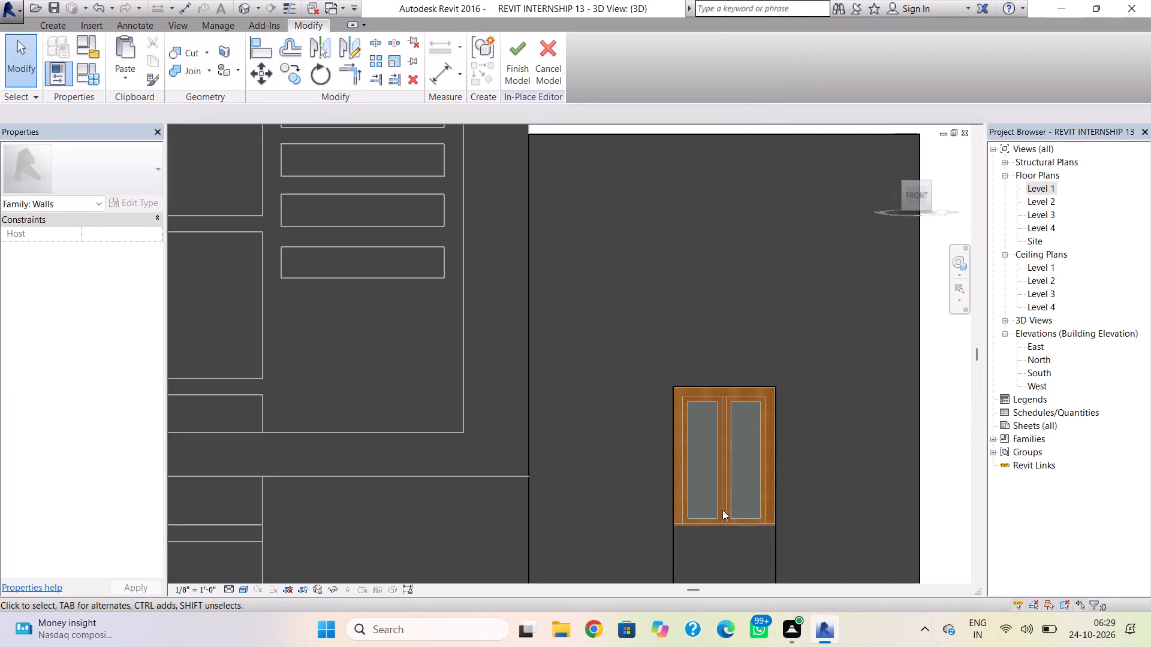
{"action": "left_click", "coordinate": [722, 510]}
{"action": "left_click", "coordinate": [722, 510]}
{"action": "left_click", "coordinate": [511, 53]}
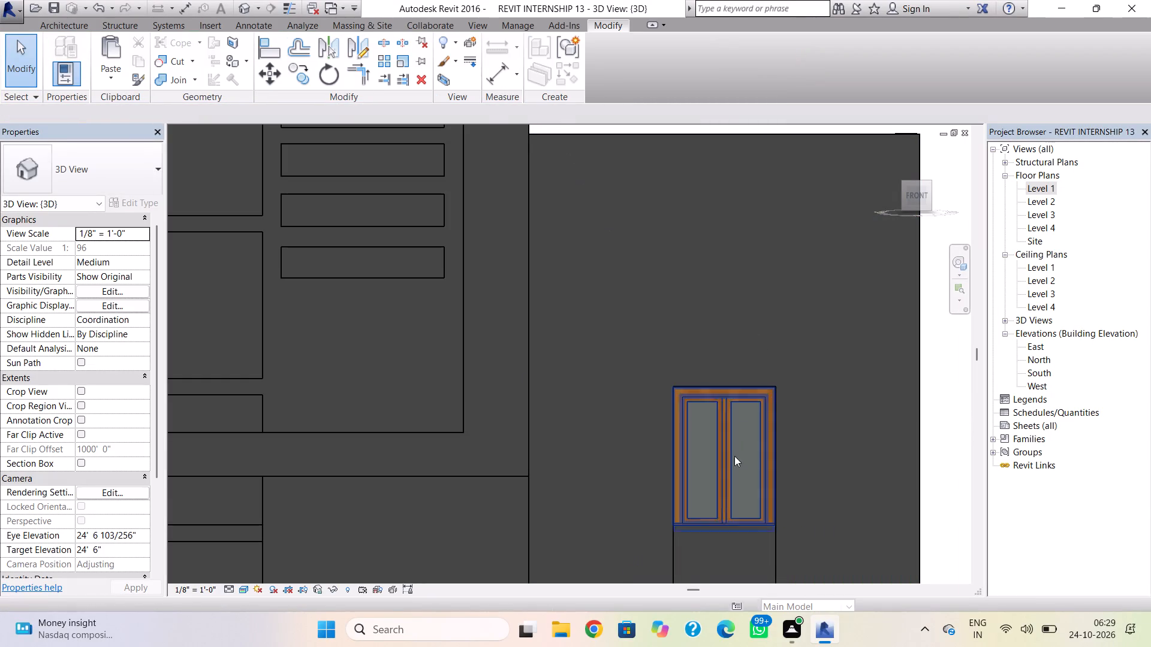
Nudge the side room's casement window down to a 2'-10" sill height, keeping it centred in the notch.
{"action": "left_click", "coordinate": [740, 519]}
{"action": "key", "text": "Down"}
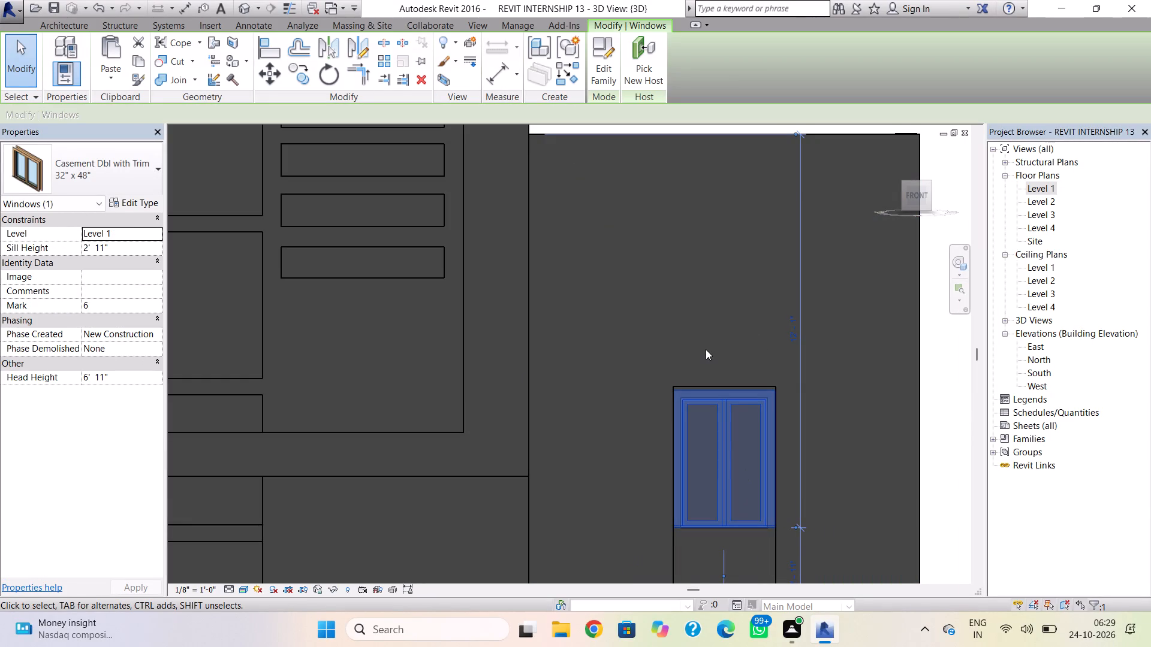
{"action": "key", "text": "Down"}
{"action": "key", "text": "Right"}
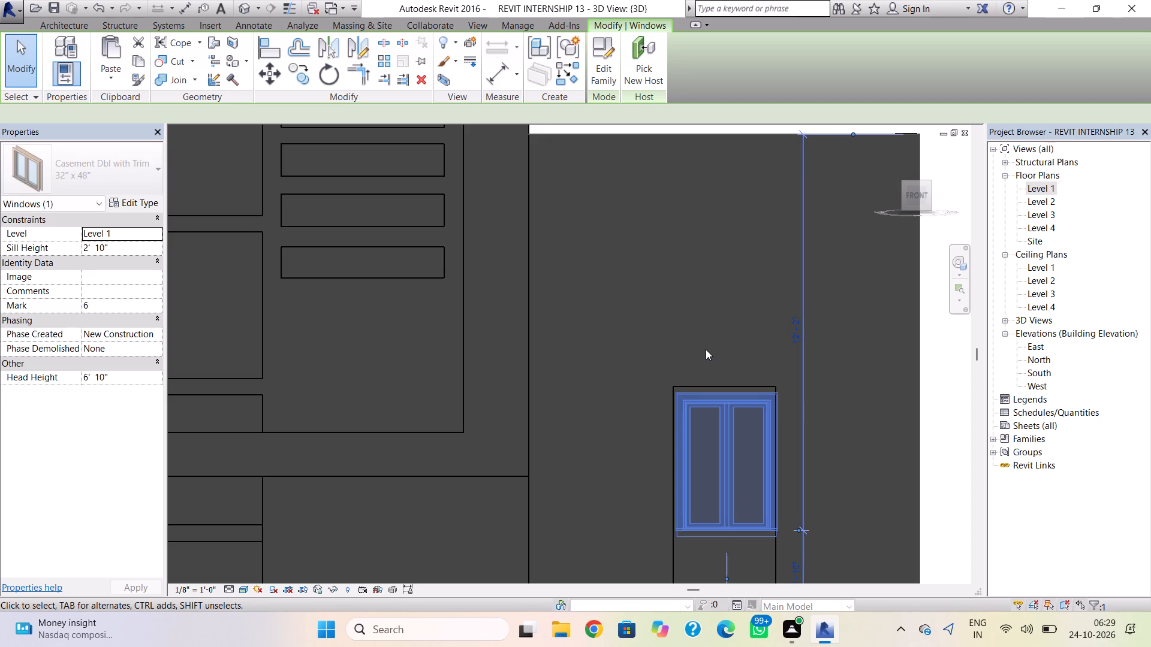
{"action": "key", "text": "Left"}
{"action": "left_click", "coordinate": [706, 349]}
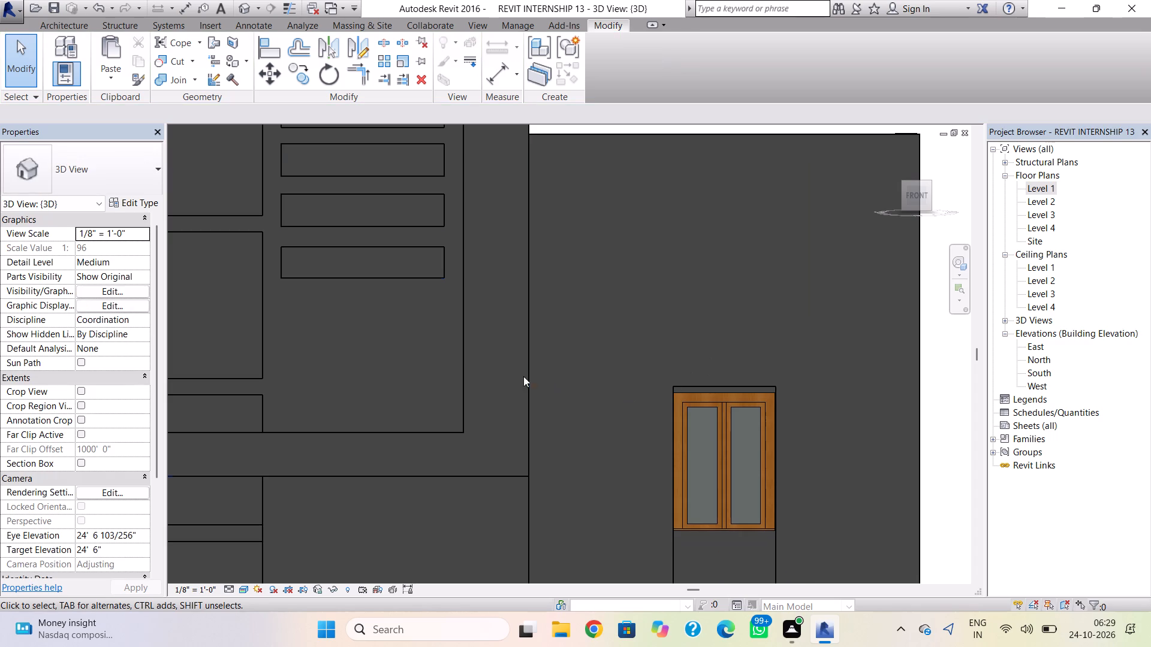
Place a horizontal Cornice wall sweep across the side room's front in-place wall at the casement window's head.
{"action": "left_click", "coordinate": [64, 28]}
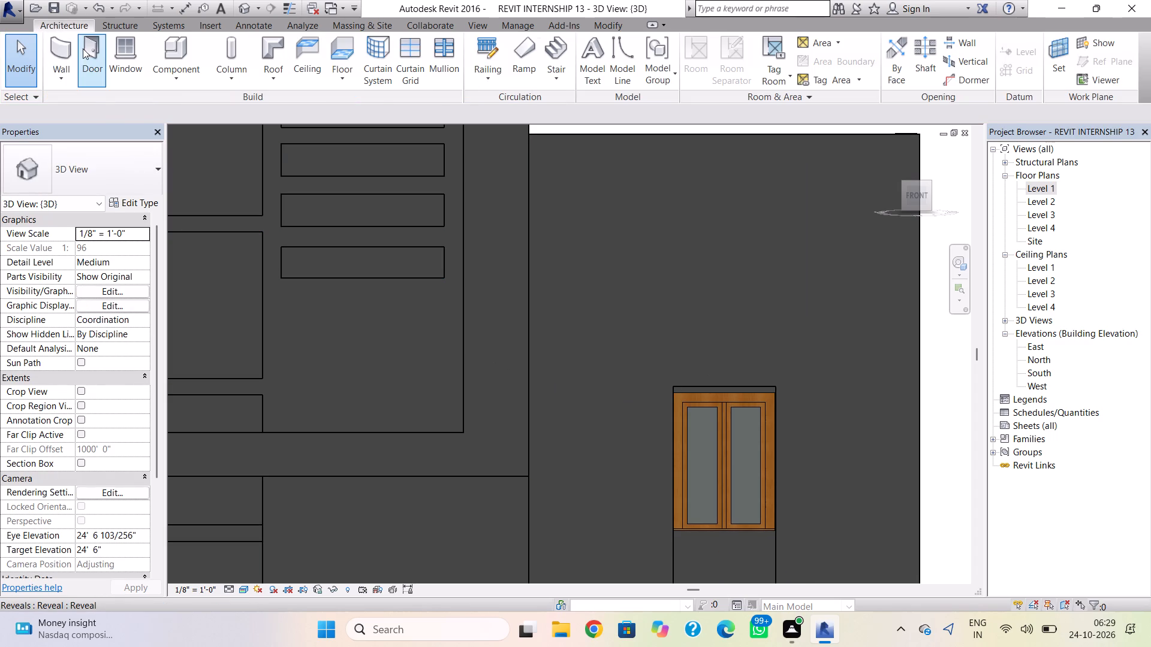
{"action": "left_click", "coordinate": [72, 77]}
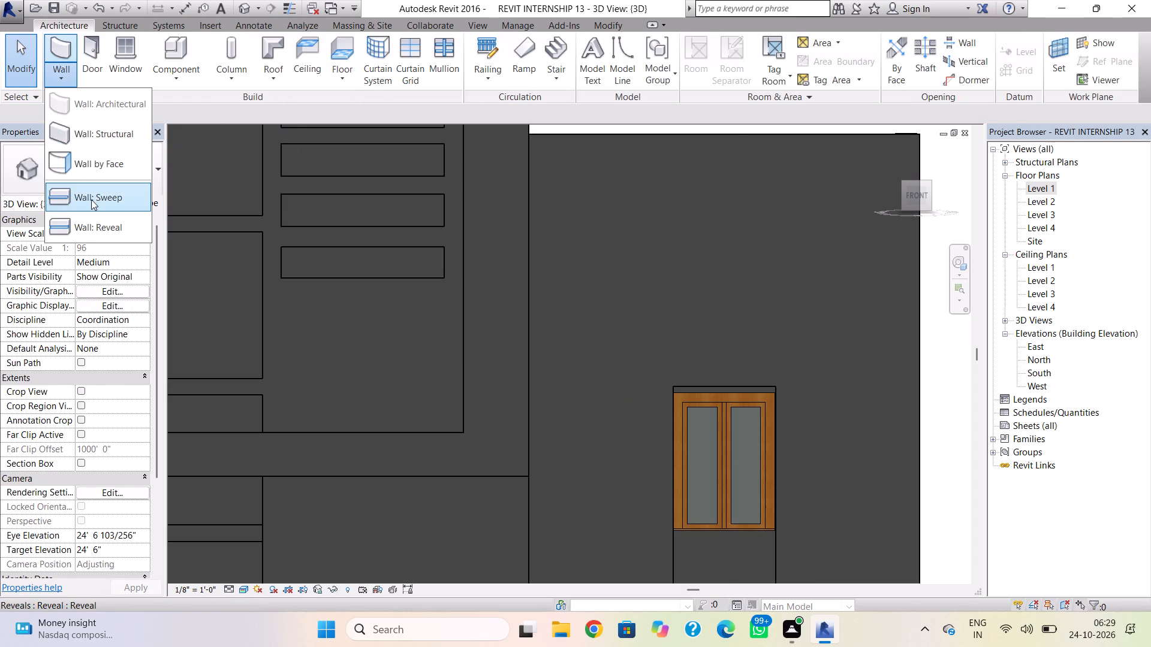
{"action": "left_click", "coordinate": [91, 199]}
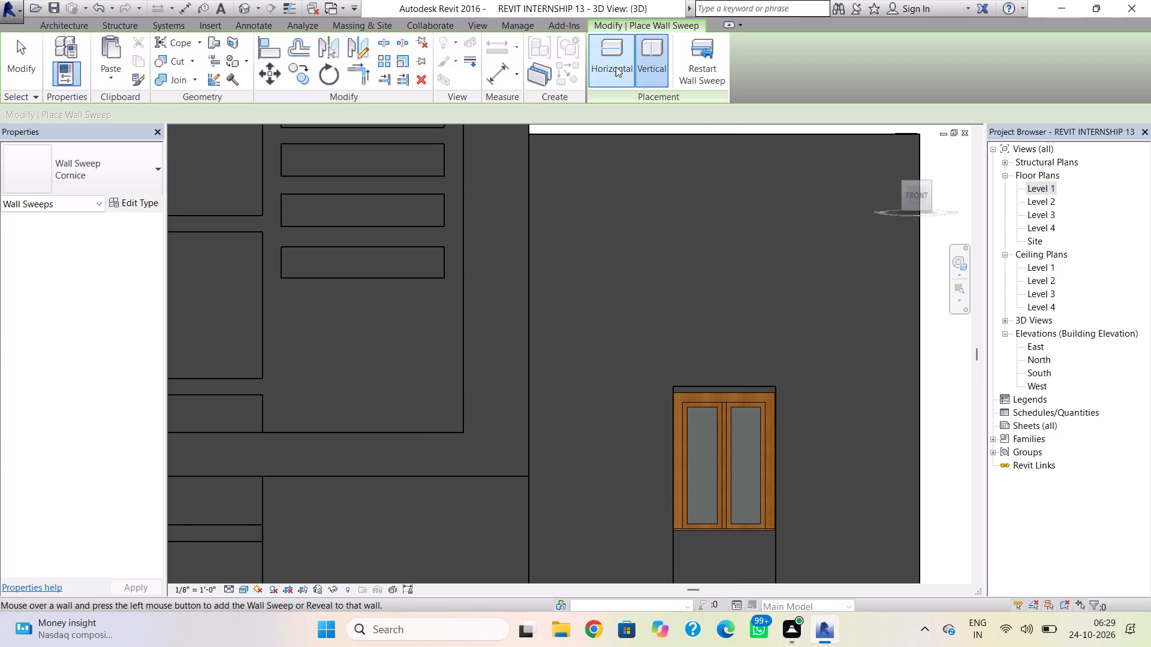
{"action": "left_click", "coordinate": [615, 66]}
{"action": "left_click", "coordinate": [725, 394]}
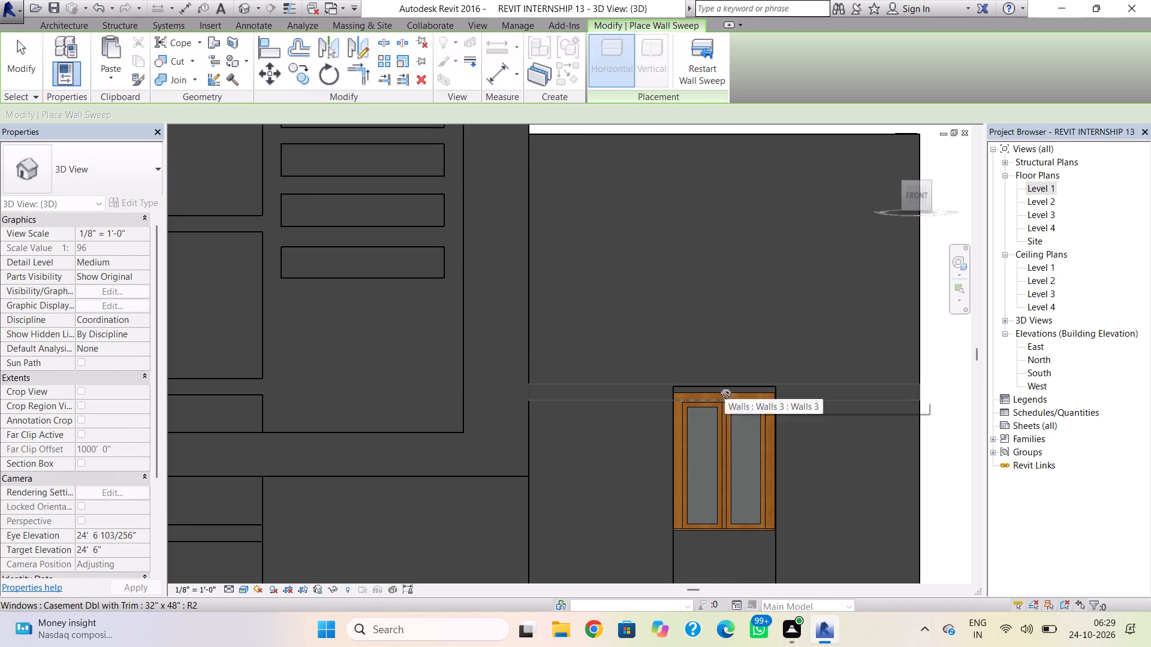
{"action": "left_click", "coordinate": [793, 412]}
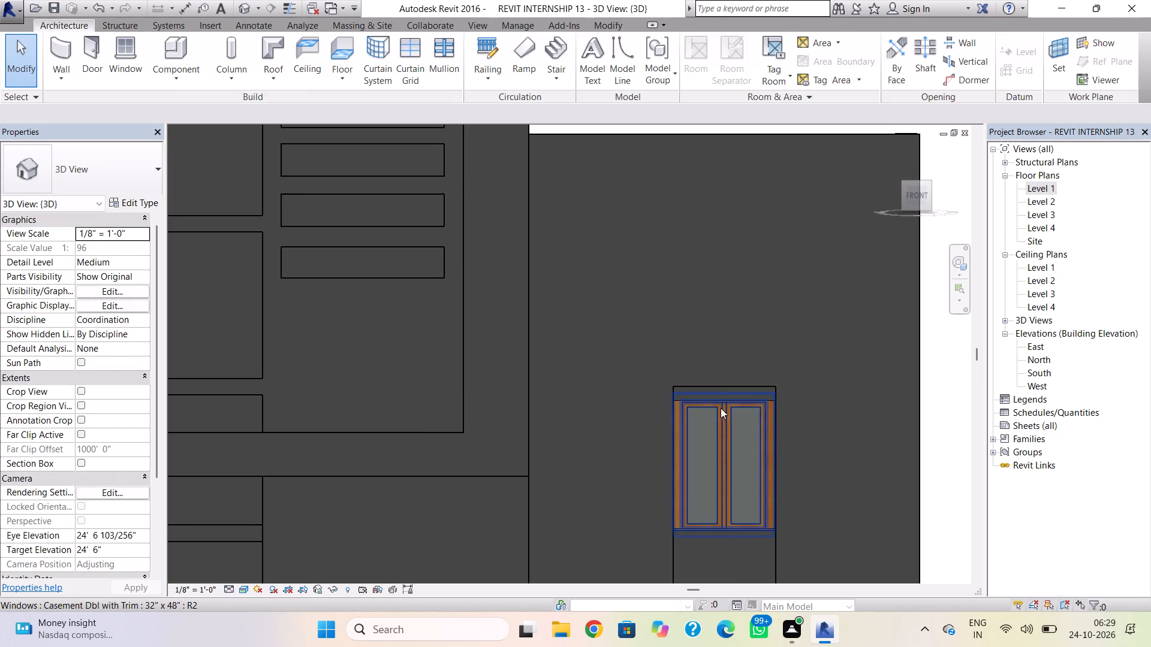
{"action": "right_click_drag", "start_coordinate": [691, 418], "coordinate": [803, 464], "text": "shift"}
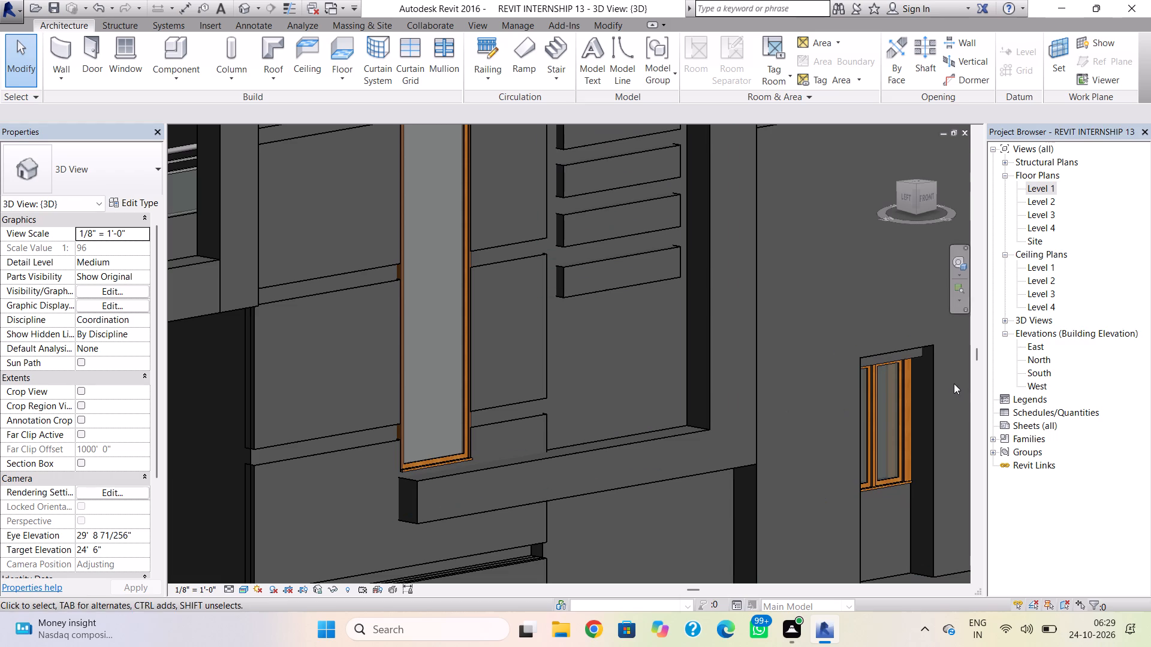
{"action": "left_click", "coordinate": [917, 361]}
{"action": "key", "text": "Escape"}
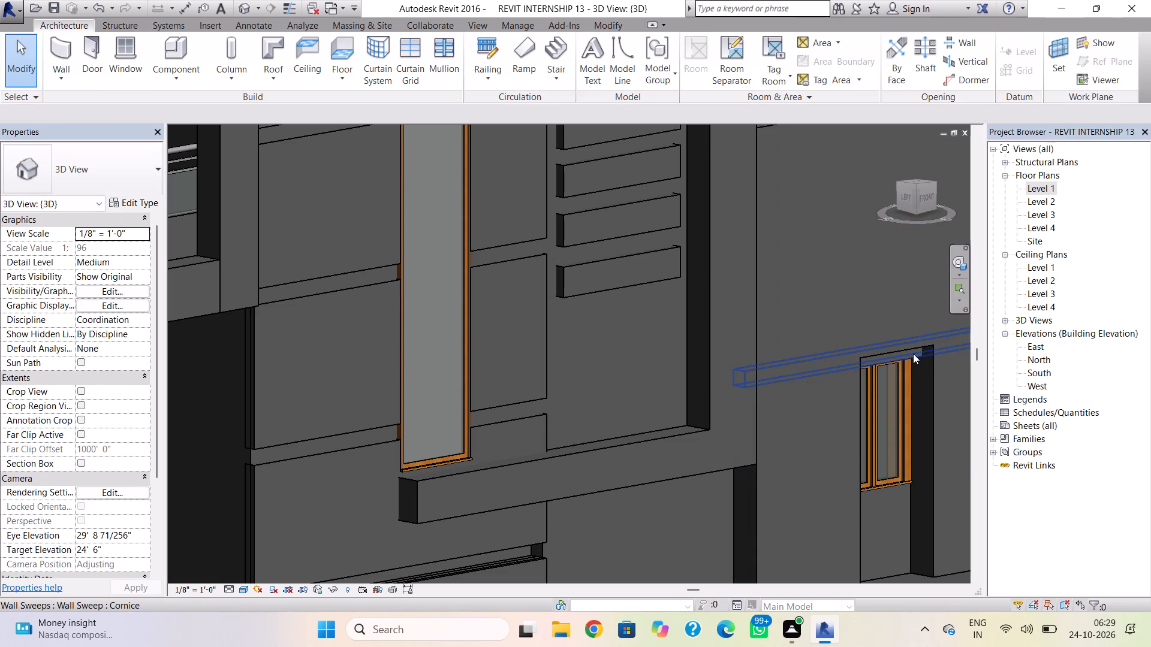
Delete the Cornice wall sweep from the side room's front wall.
{"action": "left_click", "coordinate": [913, 353]}
{"action": "key", "text": "Delete"}
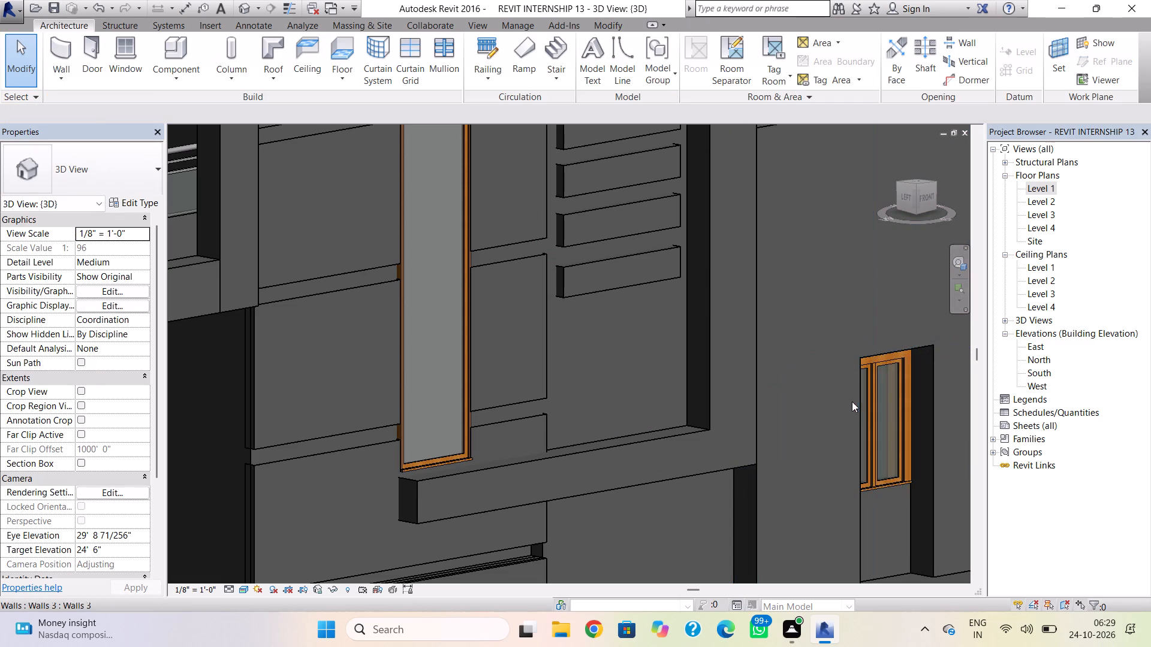
Nudge the side room's casement window down, away from the notch's top edge.
{"action": "left_click", "coordinate": [887, 459]}
{"action": "scroll", "coordinate": [712, 274], "scroll_direction": "down", "scroll_amount": 1}
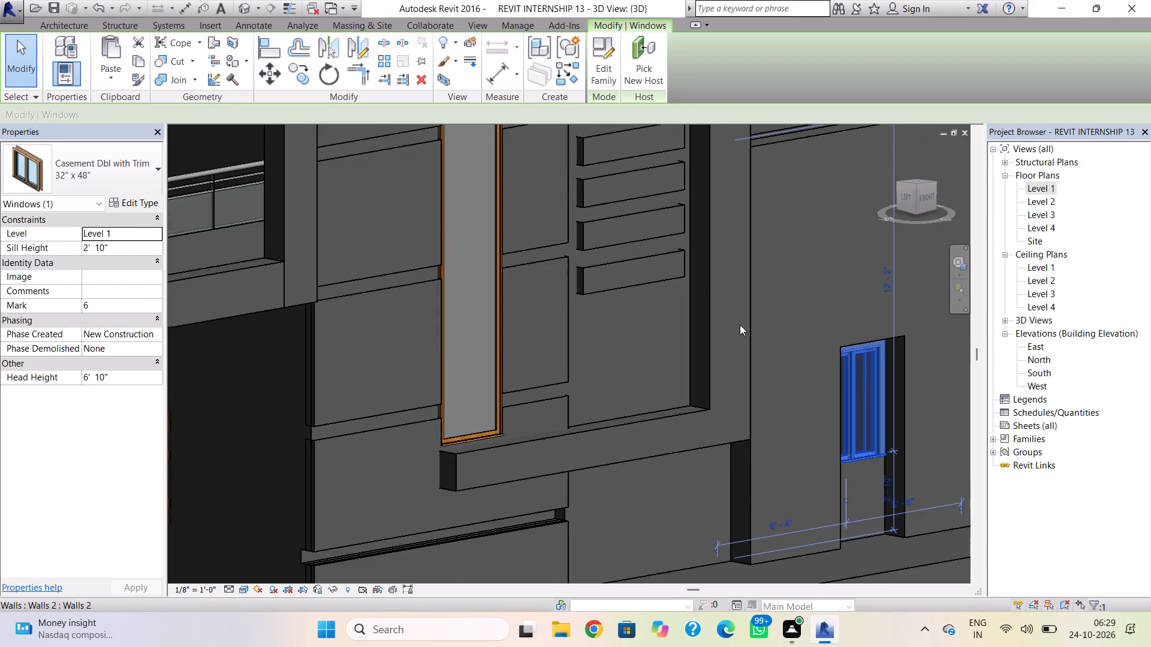
{"action": "scroll", "coordinate": [727, 333], "scroll_direction": "down", "scroll_amount": 1}
{"action": "middle_click_drag", "start_coordinate": [727, 333], "coordinate": [668, 262]}
{"action": "key", "text": "Down"}
{"action": "key", "text": "Down"}
{"action": "key", "text": "Down"}
{"action": "key", "text": "Down"}
{"action": "key", "text": "Down"}
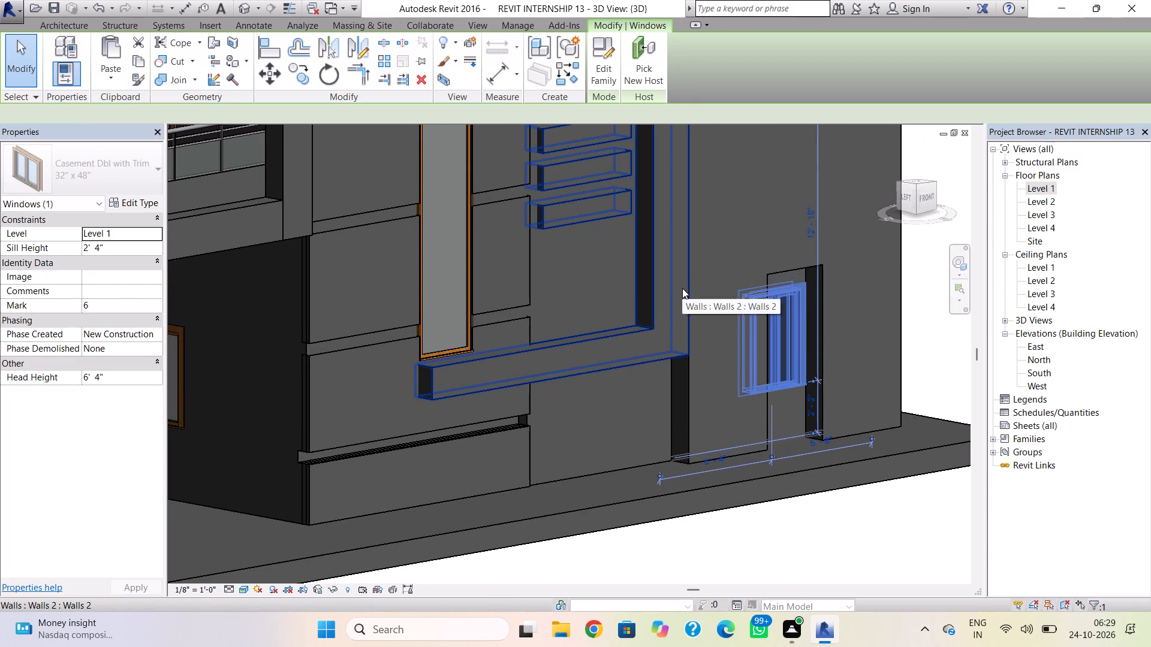
Raise the top edge of the in-place wall's notch above the window and adjust its far jamb to the window's edge.
{"action": "left_click", "coordinate": [669, 274]}
{"action": "double_click", "coordinate": [790, 270]}
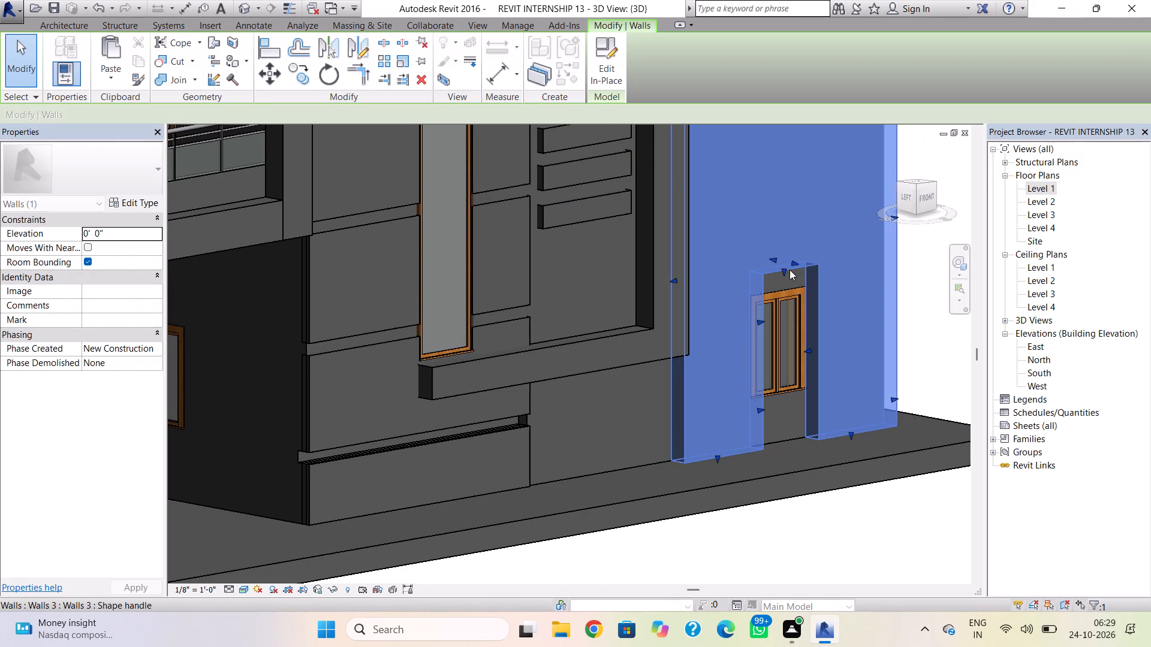
{"action": "right_click_drag", "start_coordinate": [821, 294], "coordinate": [797, 291], "text": "ctrl"}
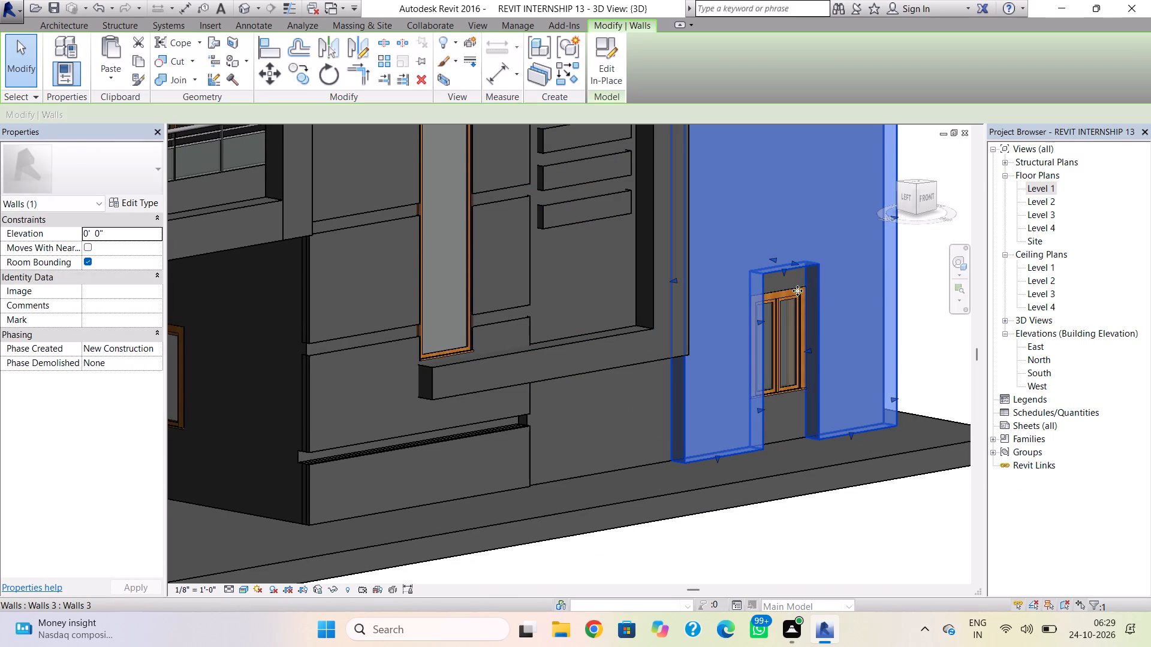
{"action": "right_click_drag", "start_coordinate": [797, 291], "coordinate": [793, 291], "text": "ctrl"}
{"action": "key", "text": "Escape"}
{"action": "right_click_drag", "start_coordinate": [833, 300], "coordinate": [731, 265], "text": "shift"}
{"action": "left_click_drag", "start_coordinate": [784, 273], "coordinate": [784, 253]}
{"action": "left_click", "coordinate": [752, 308]}
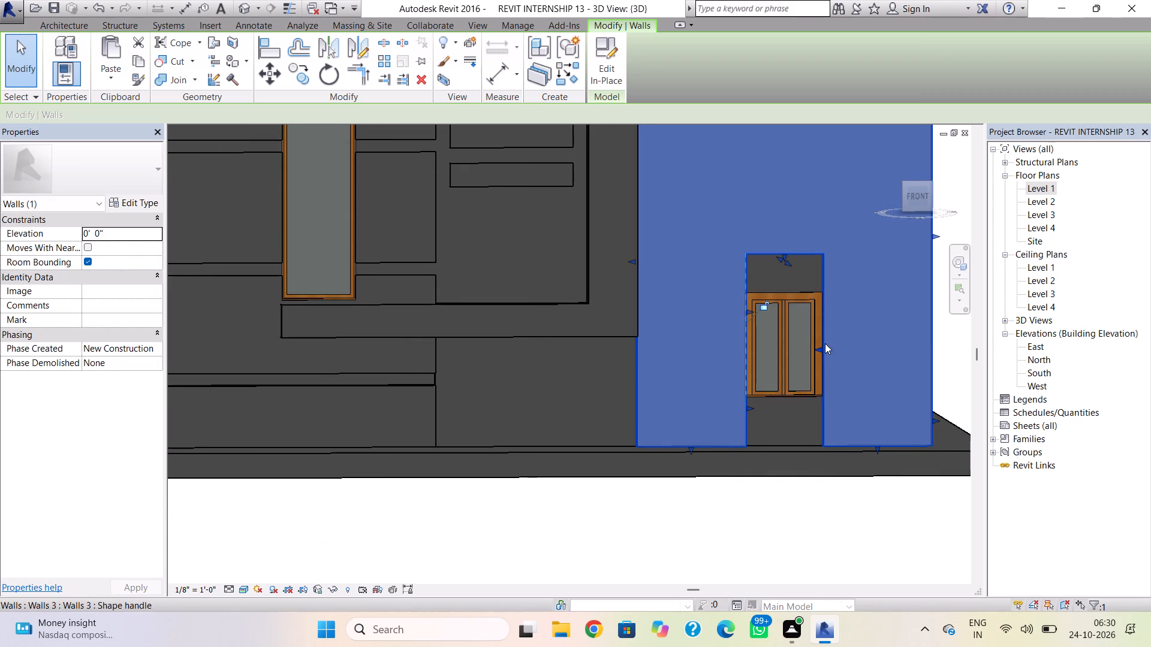
{"action": "left_click_drag", "start_coordinate": [816, 346], "coordinate": [823, 349]}
{"action": "left_click", "coordinate": [842, 352]}
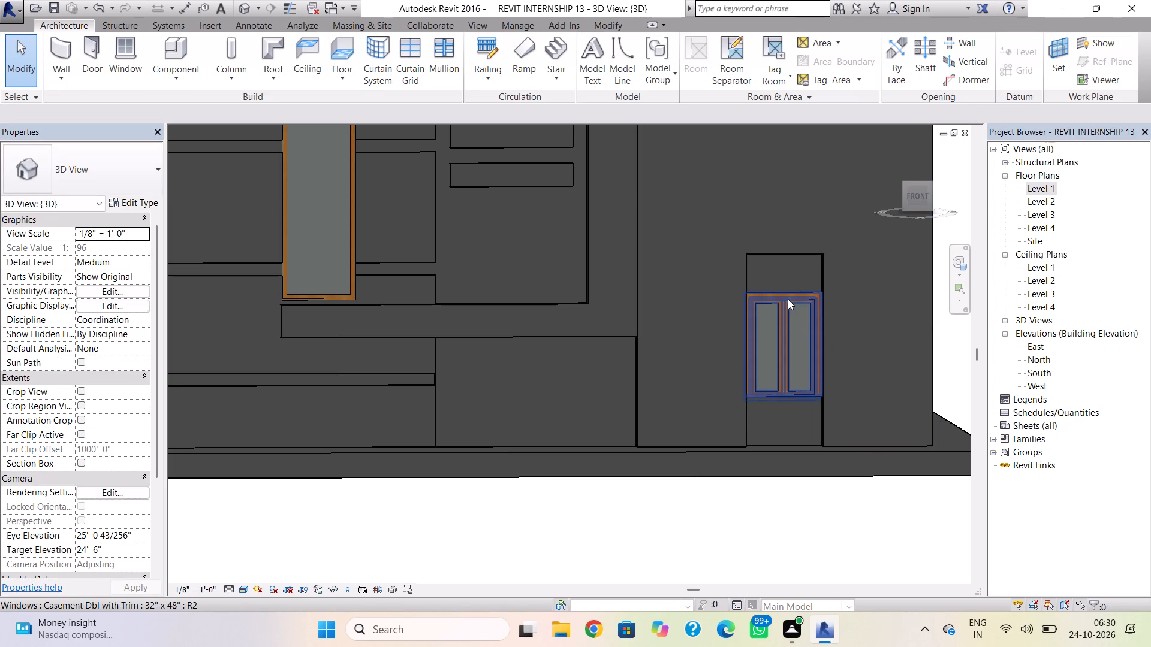
Edit the side room's in-place wall and sketch a thin rectangular extrusion profile across the notch's full width above the window.
{"action": "left_click", "coordinate": [797, 238]}
{"action": "left_click", "coordinate": [796, 245]}
{"action": "left_click", "coordinate": [796, 249]}
{"action": "left_click", "coordinate": [796, 249]}
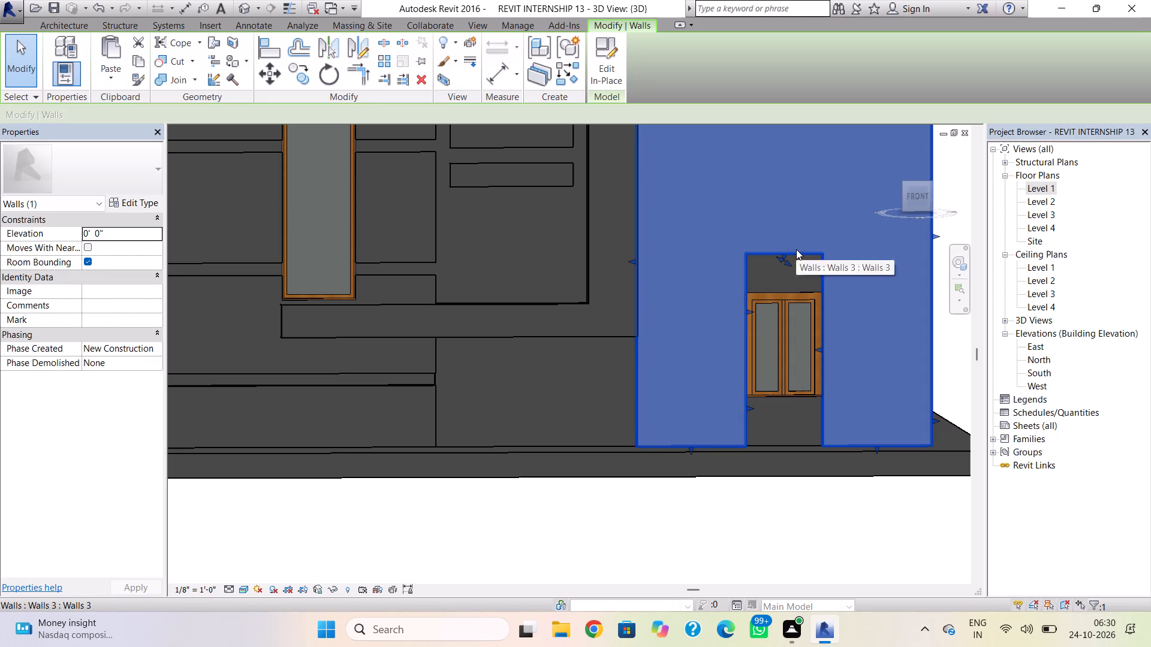
{"action": "left_click", "coordinate": [613, 78]}
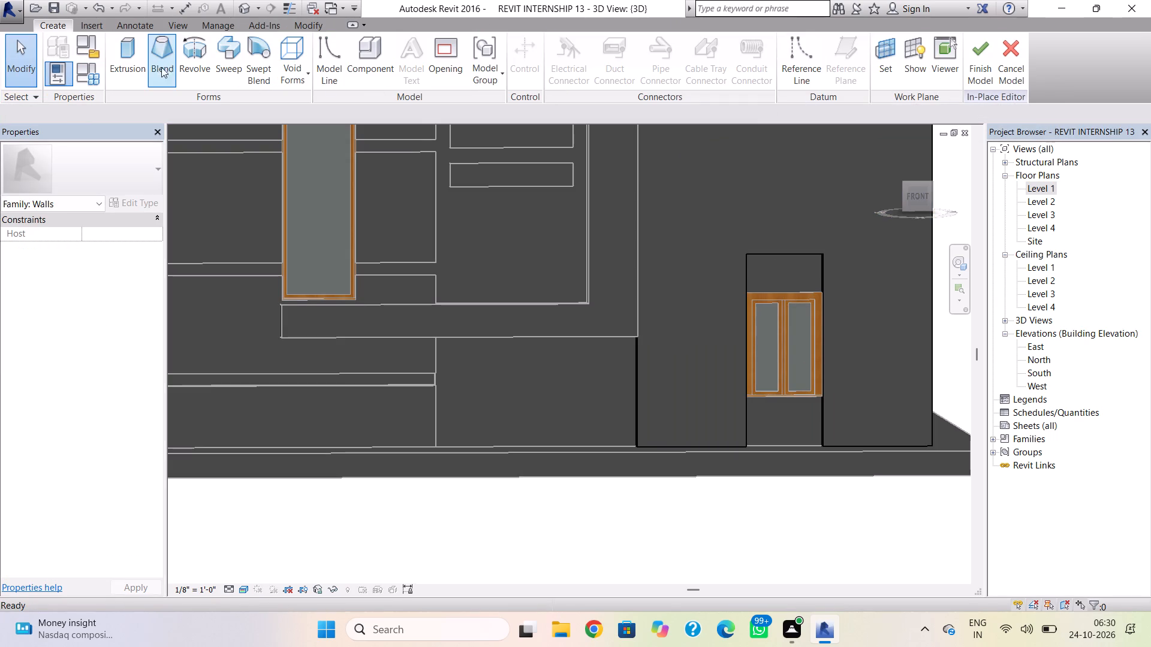
{"action": "left_click", "coordinate": [131, 54]}
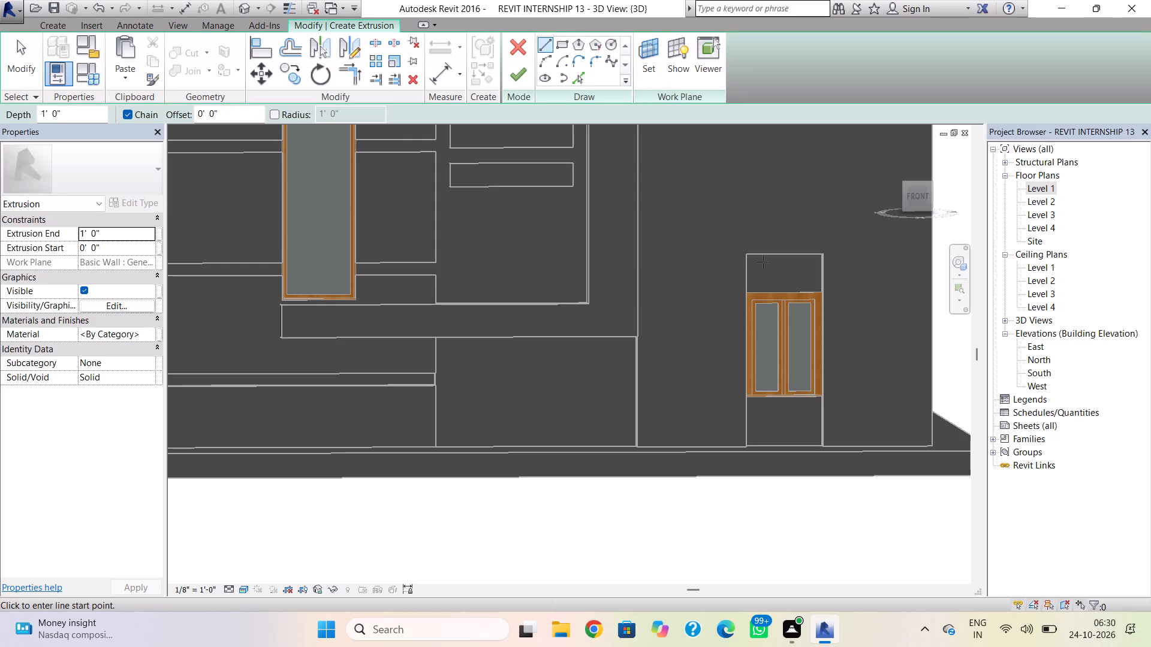
{"action": "left_click", "coordinate": [564, 38]}
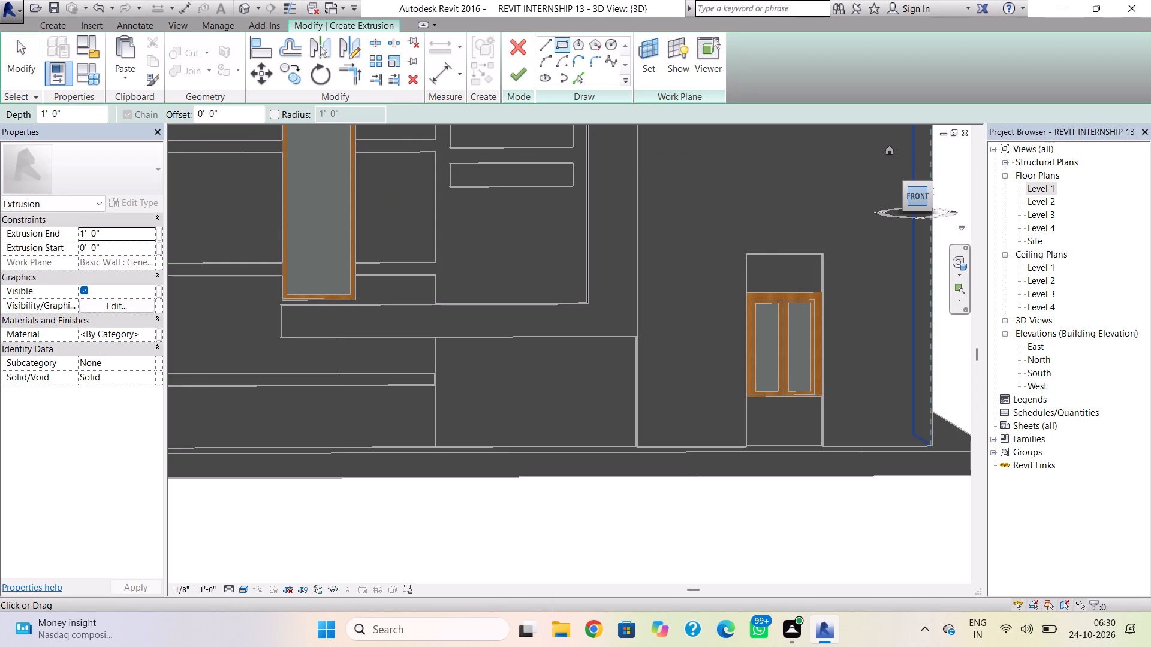
{"action": "left_click", "coordinate": [919, 192]}
{"action": "scroll", "coordinate": [622, 374], "scroll_direction": "up", "scroll_amount": 4}
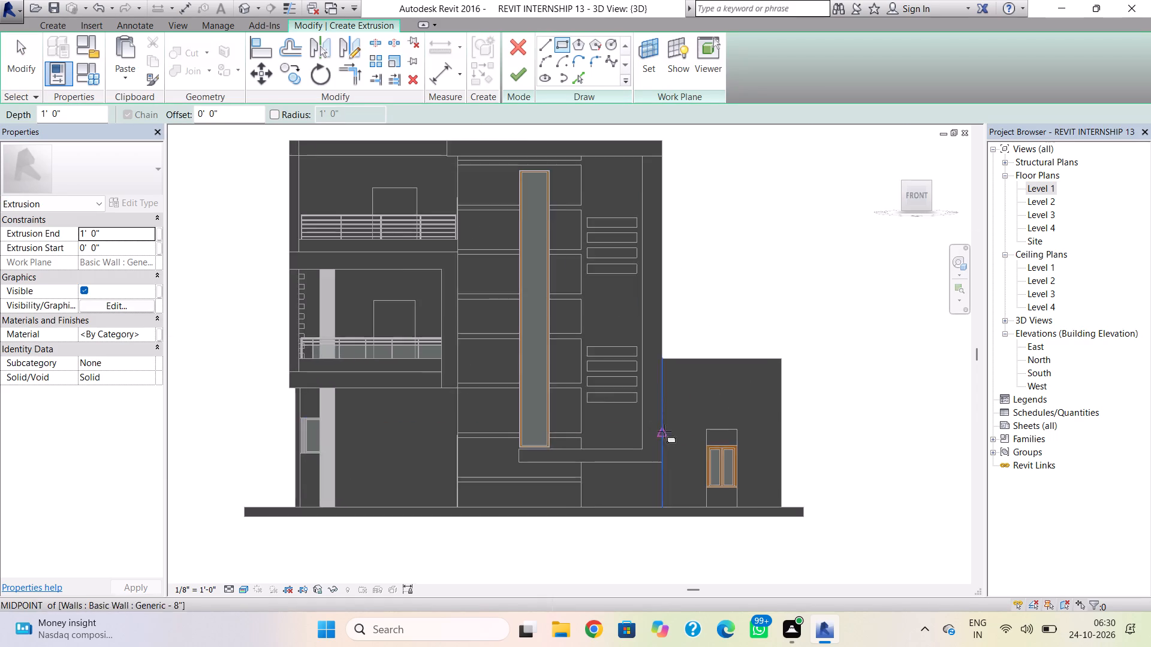
{"action": "scroll", "coordinate": [691, 447], "scroll_direction": "up", "scroll_amount": 9}
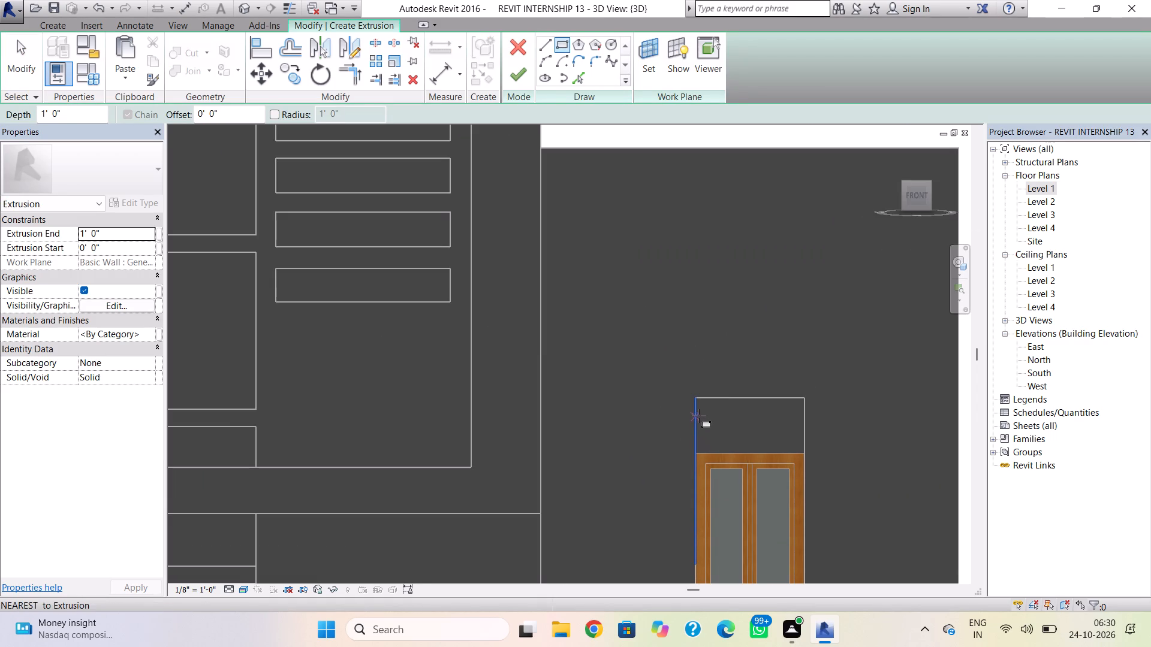
{"action": "left_click", "coordinate": [697, 409]}
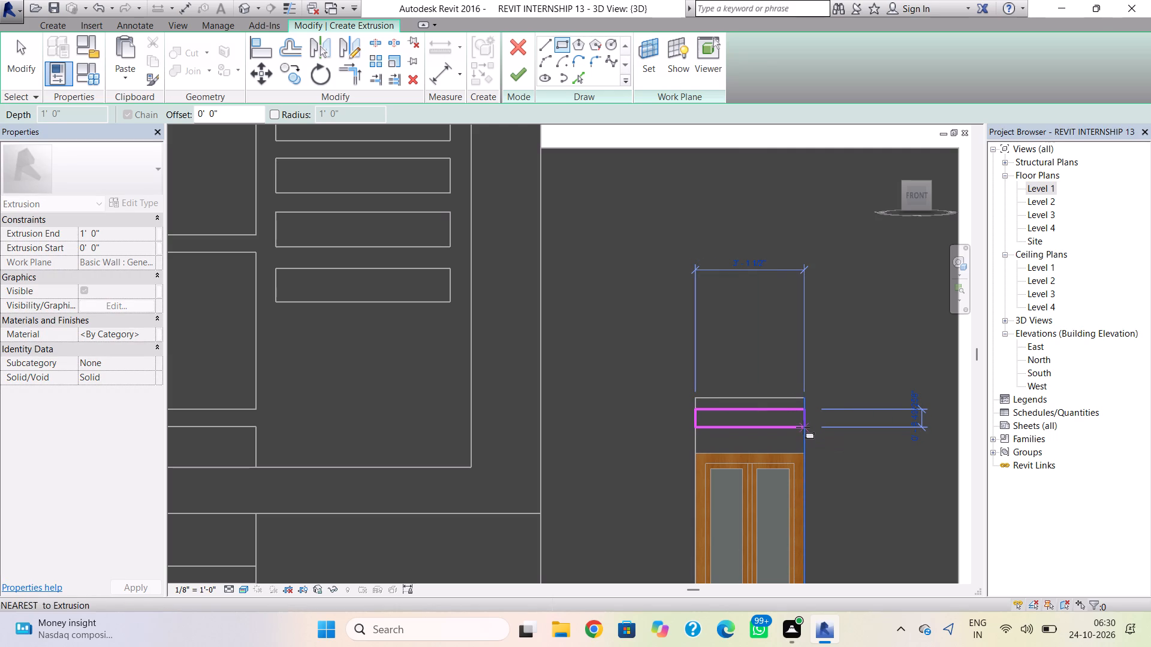
{"action": "left_click", "coordinate": [803, 426]}
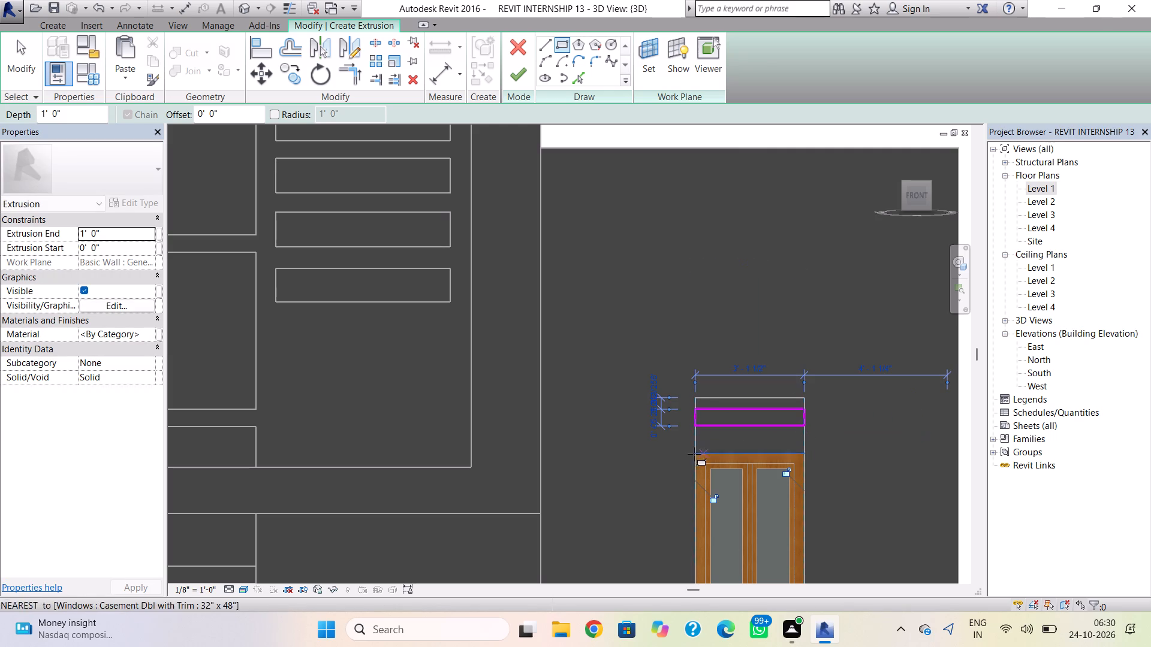
{"action": "key", "text": "Escape"}
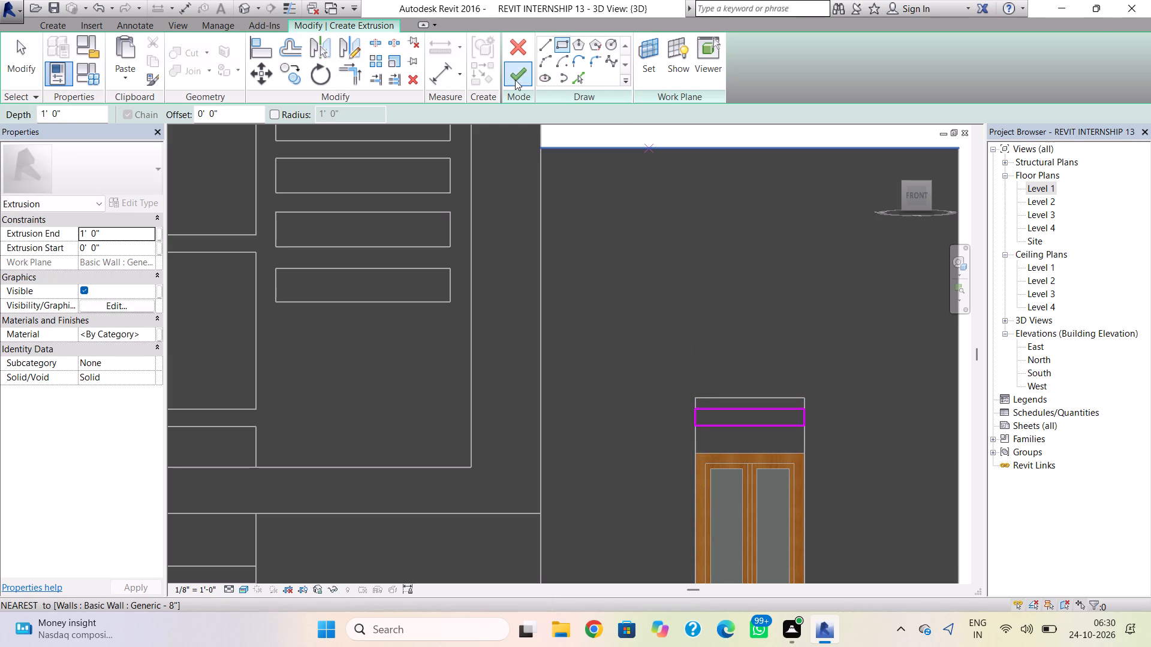
Finish the ledge extrusion with a 1'-0" depth and complete the in-place wall model.
{"action": "left_click", "coordinate": [515, 80]}
{"action": "right_click_drag", "start_coordinate": [767, 387], "coordinate": [921, 481], "text": "shift"}
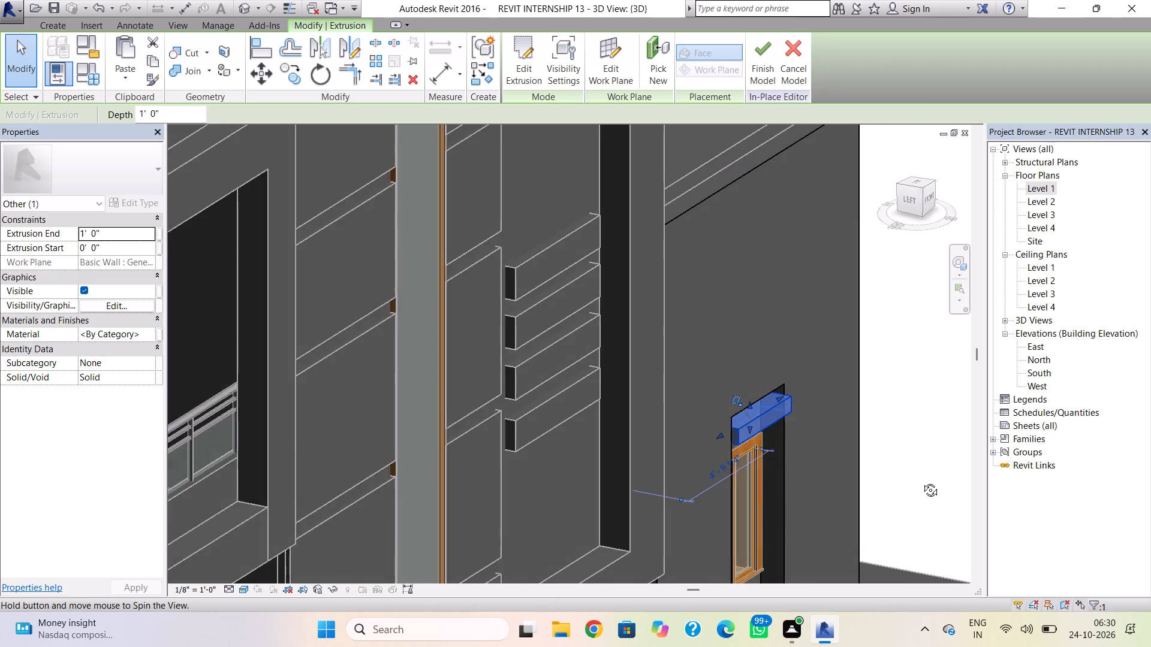
{"action": "right_click_drag", "start_coordinate": [921, 481], "coordinate": [920, 483], "text": "shift"}
{"action": "left_click", "coordinate": [766, 56]}
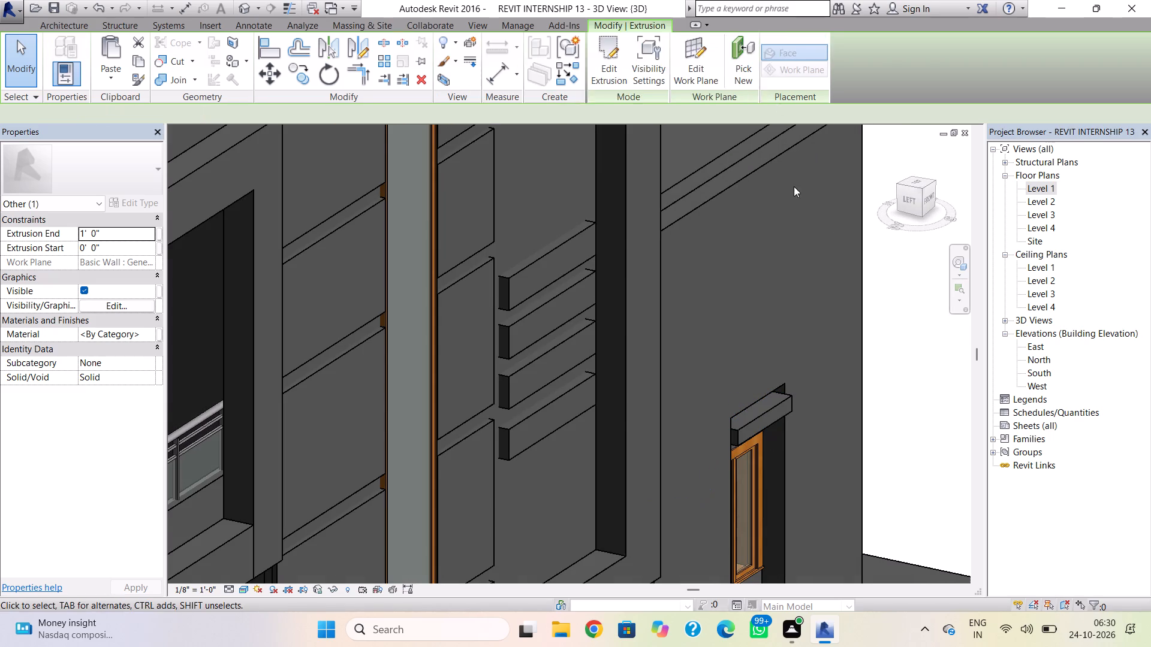
Stretch the ledge's front face outward so it projects well beyond the wall as a canopy over the window.
{"action": "left_click", "coordinate": [784, 402]}
{"action": "left_click_drag", "start_coordinate": [773, 421], "coordinate": [858, 449]}
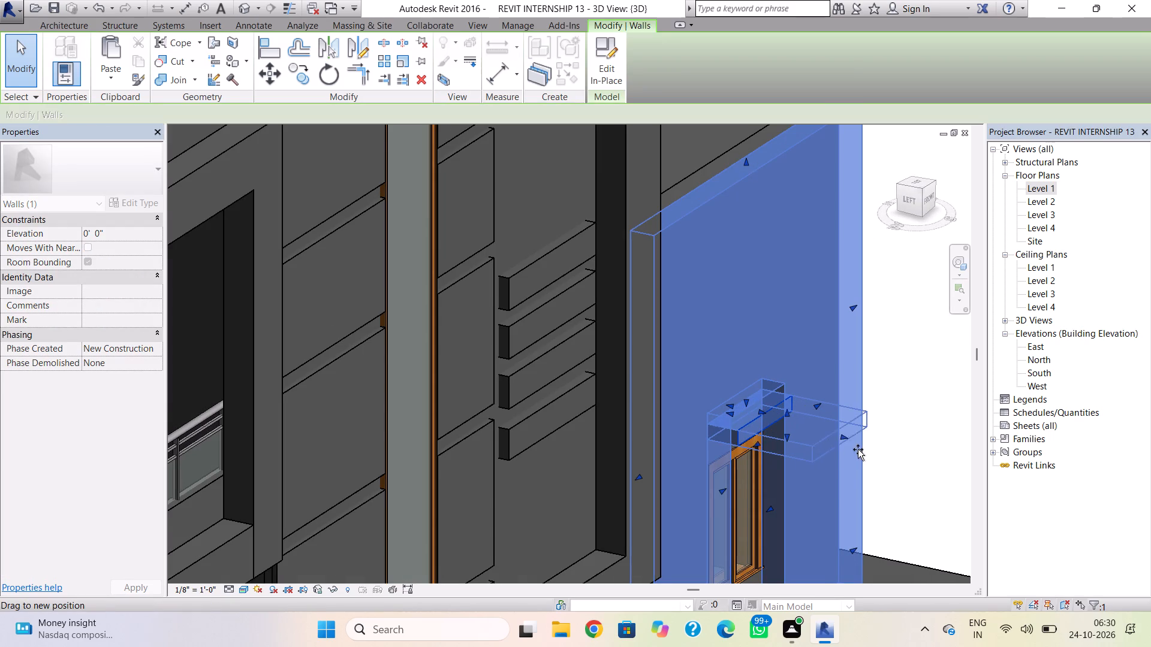
{"action": "left_click_drag", "start_coordinate": [858, 449], "coordinate": [833, 433]}
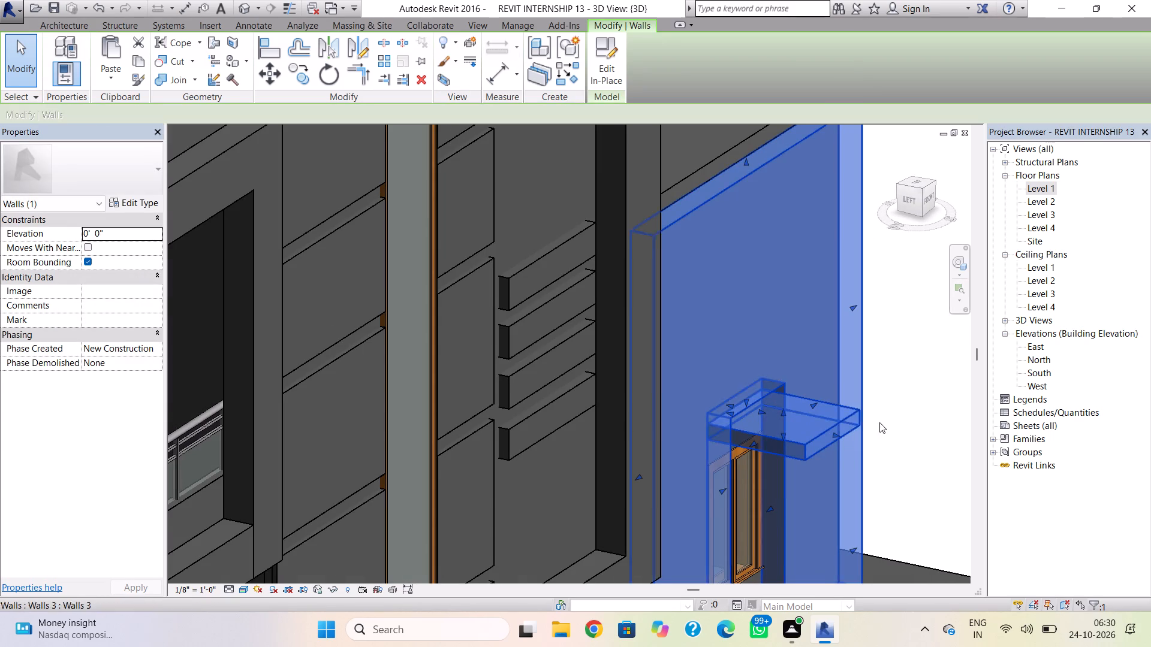
Lower the notch's top edge in the front view to meet the canopy's top edge.
{"action": "right_click_drag", "start_coordinate": [915, 418], "coordinate": [781, 418], "text": "shift"}
{"action": "right_click_drag", "start_coordinate": [782, 400], "coordinate": [780, 377], "text": "shift"}
{"action": "right_click_drag", "start_coordinate": [781, 368], "coordinate": [777, 321], "text": "shift"}
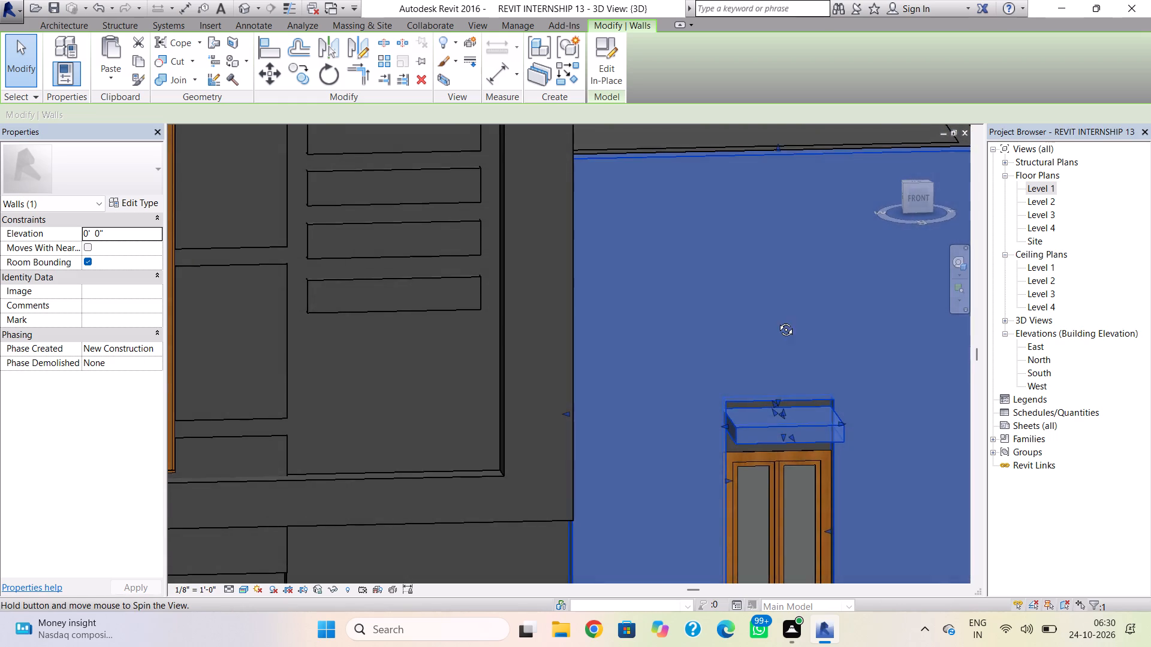
{"action": "right_click_drag", "start_coordinate": [777, 321], "coordinate": [773, 308], "text": "shift"}
{"action": "right_click", "coordinate": [772, 303], "text": "shift"}
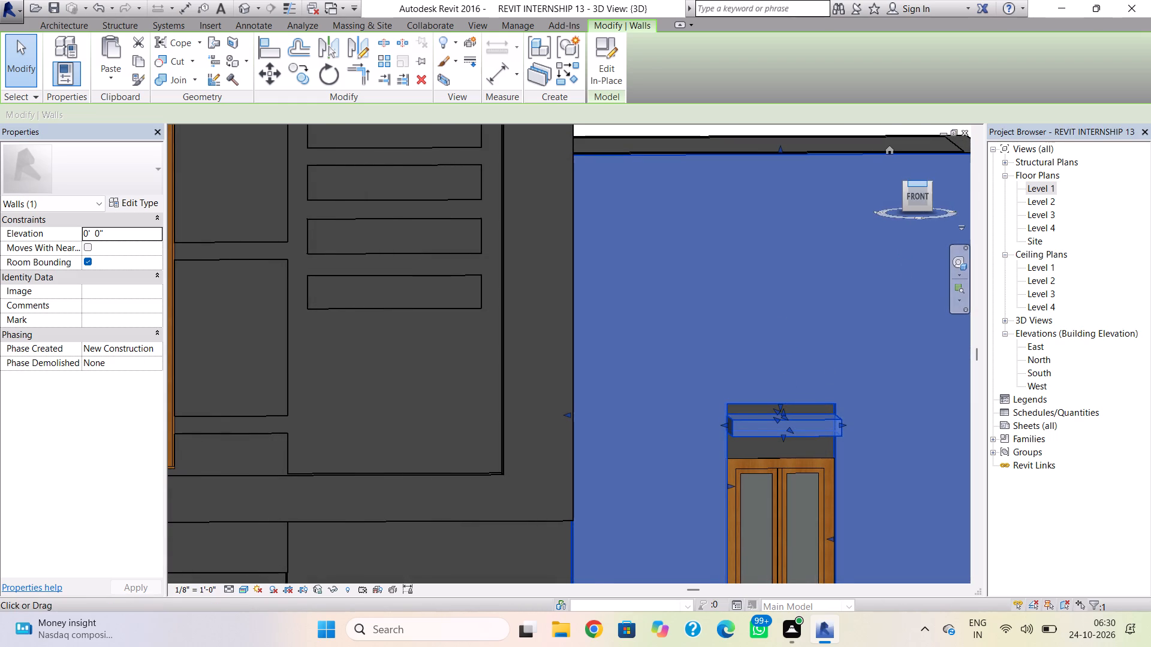
{"action": "left_click", "coordinate": [914, 195]}
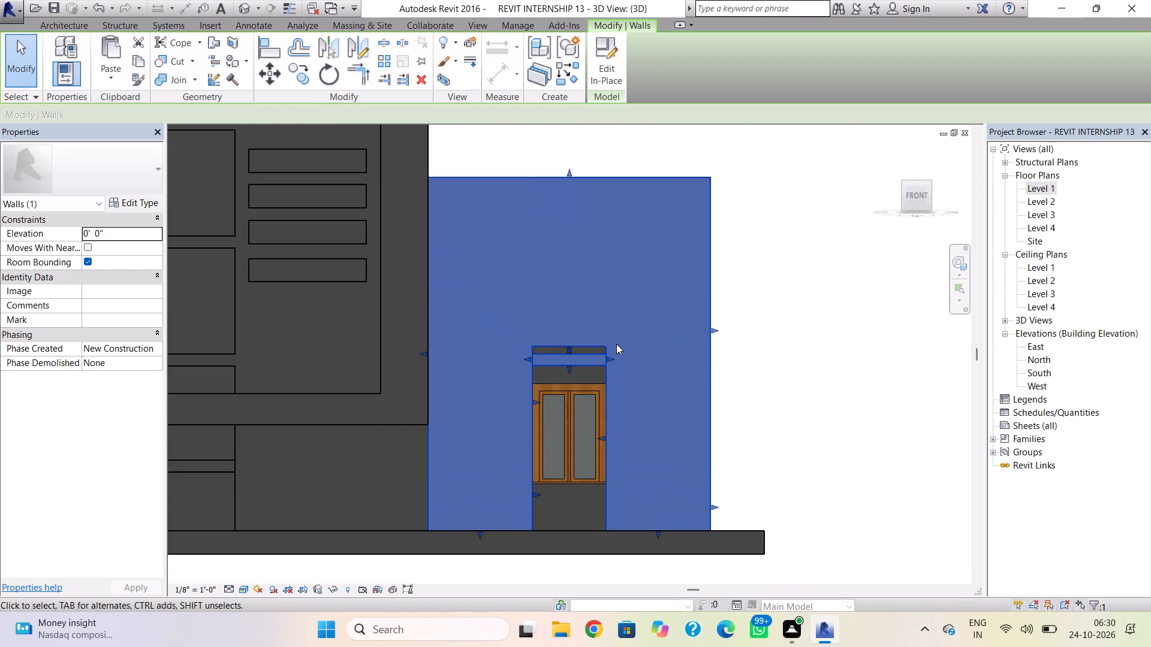
{"action": "scroll", "coordinate": [598, 346], "scroll_direction": "up", "scroll_amount": 3}
{"action": "scroll", "coordinate": [549, 365], "scroll_direction": "up", "scroll_amount": 6}
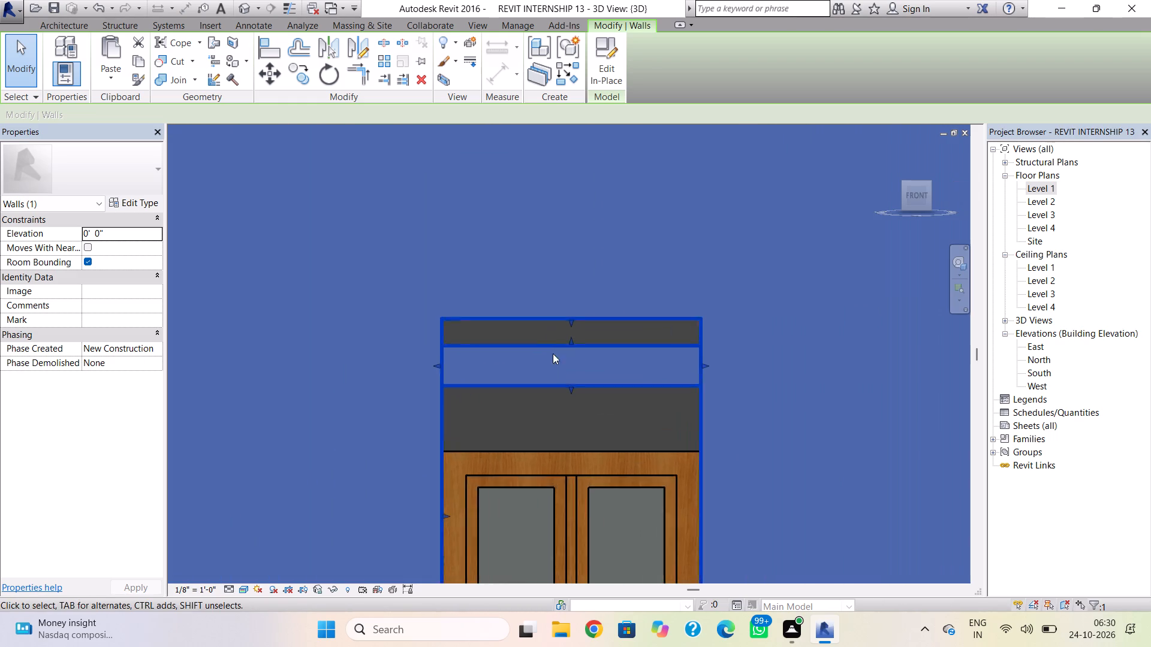
{"action": "left_click_drag", "start_coordinate": [572, 323], "coordinate": [572, 343]}
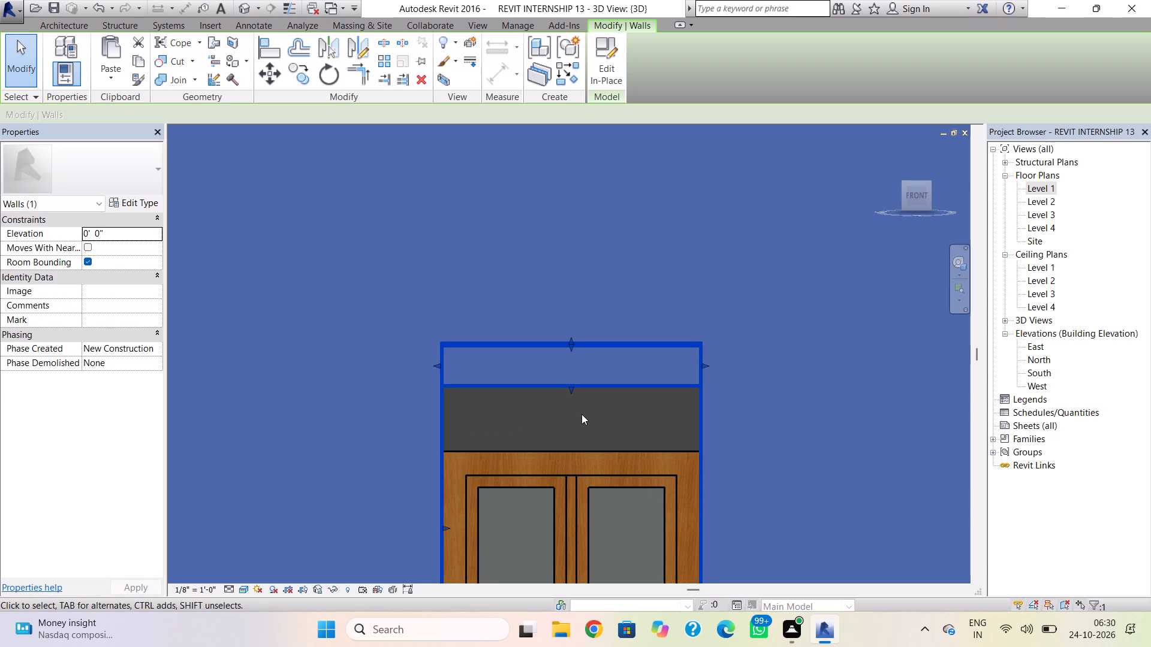
{"action": "key", "text": "Escape"}
Nudge the side room's casement window up to a 2'-5" sill height beneath the canopy.
{"action": "left_click", "coordinate": [577, 461]}
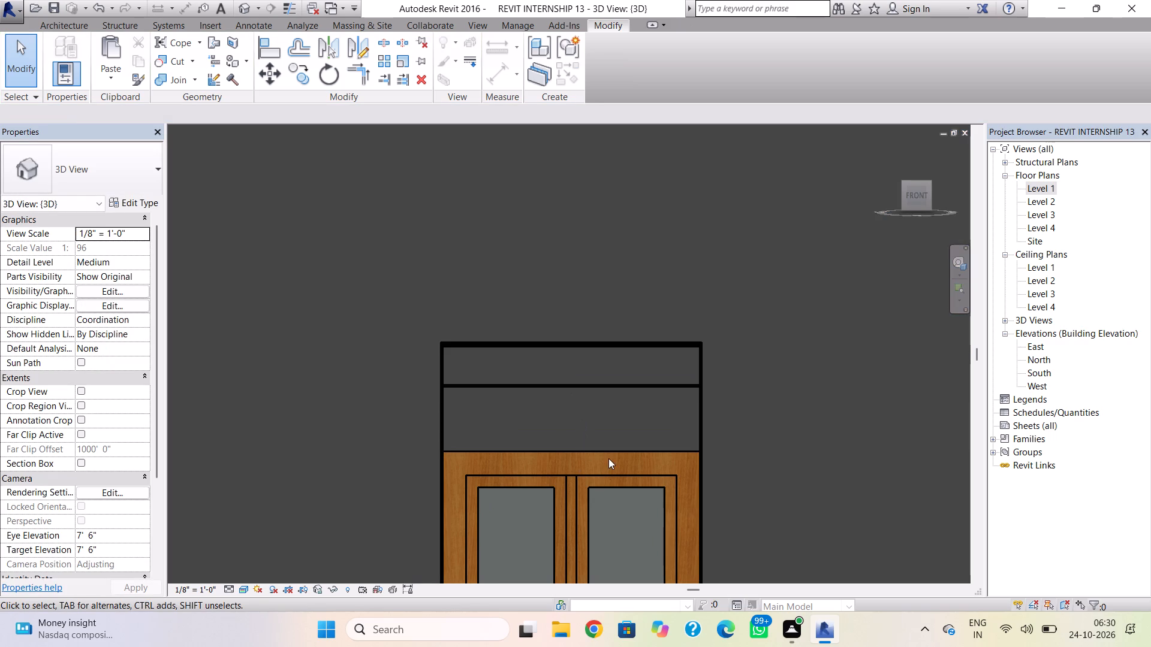
{"action": "left_click", "coordinate": [608, 458]}
{"action": "left_click", "coordinate": [584, 488]}
{"action": "key", "text": "Up"}
{"action": "key", "text": "Up"}
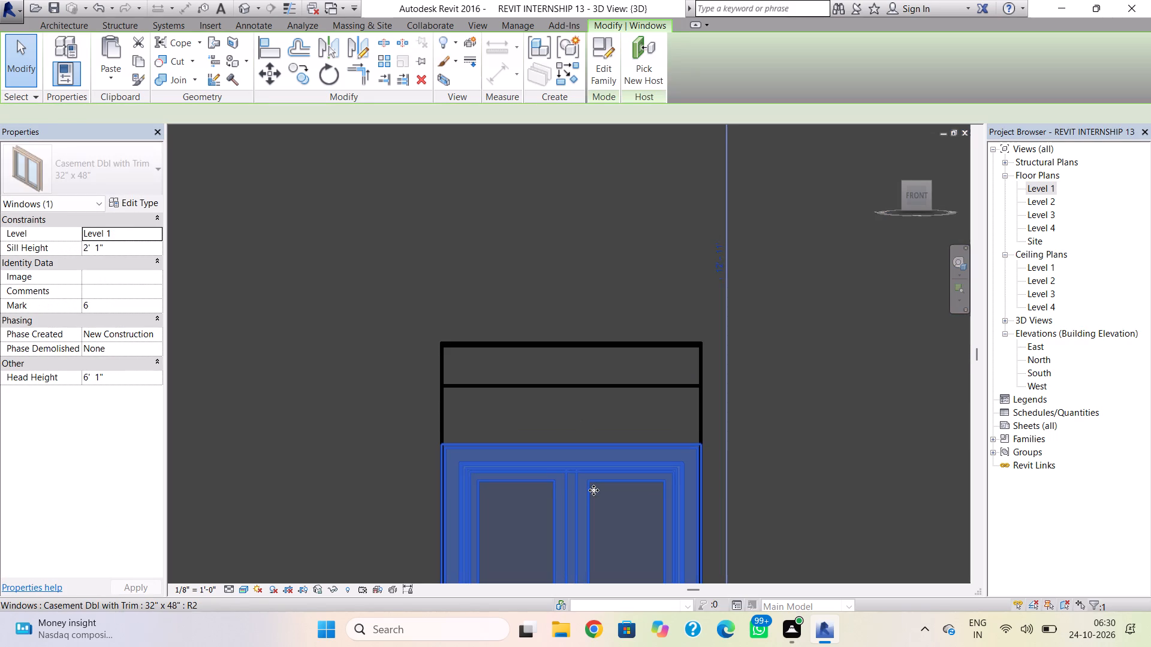
{"action": "key", "text": "Up"}
{"action": "key", "text": "Up"}
{"action": "key", "text": "Up"}
{"action": "key", "text": "Up"}
{"action": "key", "text": "Up"}
{"action": "key", "text": "Up"}
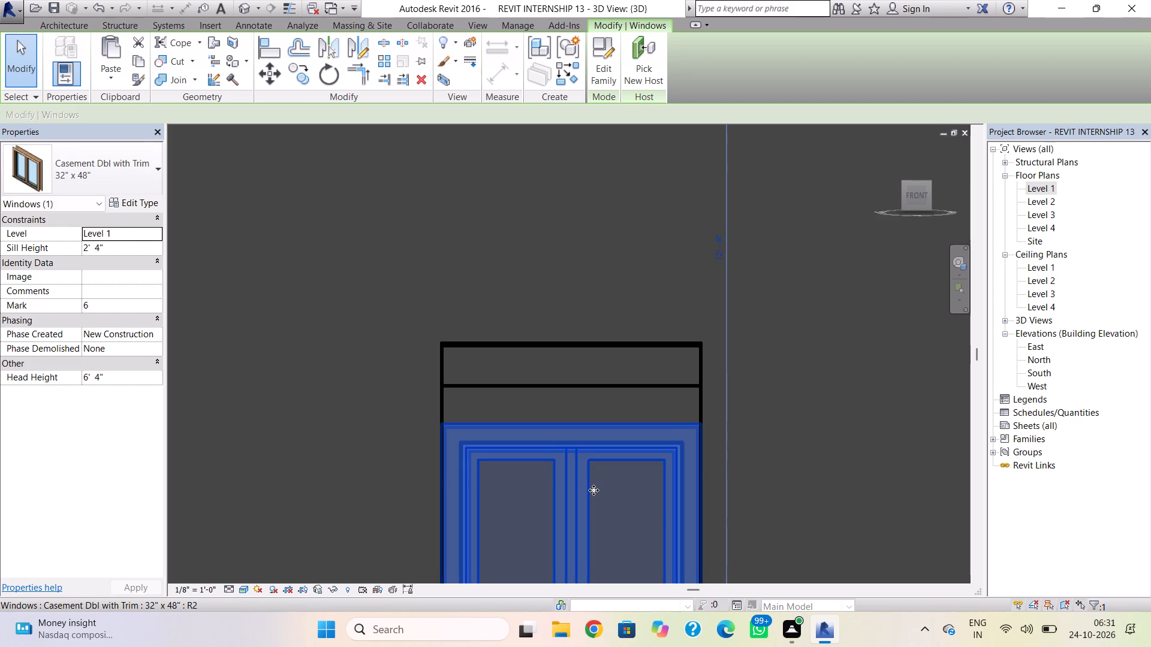
{"action": "key", "text": "Up"}
{"action": "key", "text": "Up"}
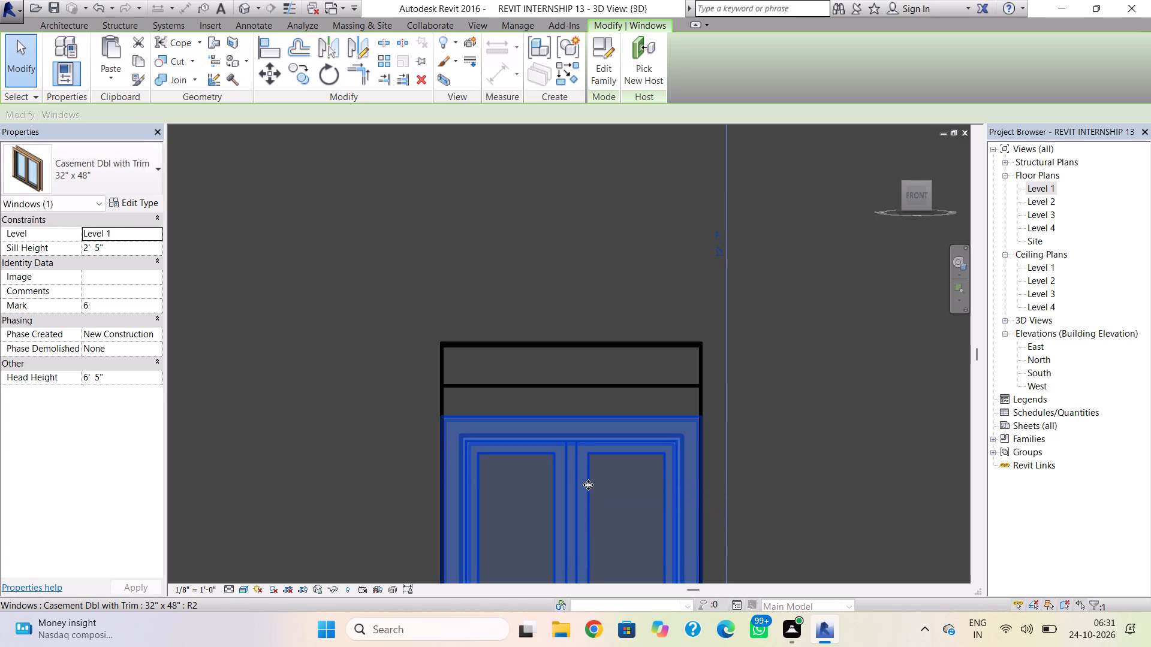
{"action": "key", "text": "Escape"}
Examine the new window canopy and side room together with the whole building from an angled view.
{"action": "right_click_drag", "start_coordinate": [597, 470], "coordinate": [747, 507], "text": "shift"}
{"action": "scroll", "coordinate": [742, 494], "scroll_direction": "down", "scroll_amount": 4}
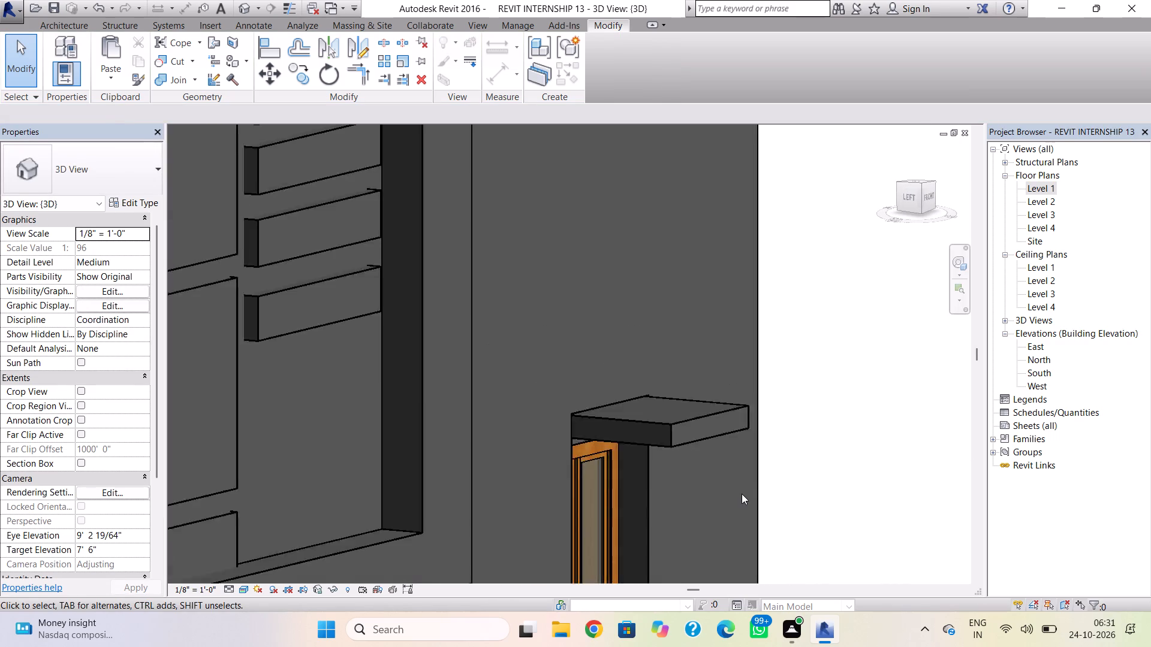
{"action": "scroll", "coordinate": [742, 494], "scroll_direction": "down", "scroll_amount": 10}
{"action": "scroll", "coordinate": [736, 472], "scroll_direction": "up", "scroll_amount": 1}
{"action": "middle_click_drag", "start_coordinate": [736, 472], "coordinate": [743, 365]}
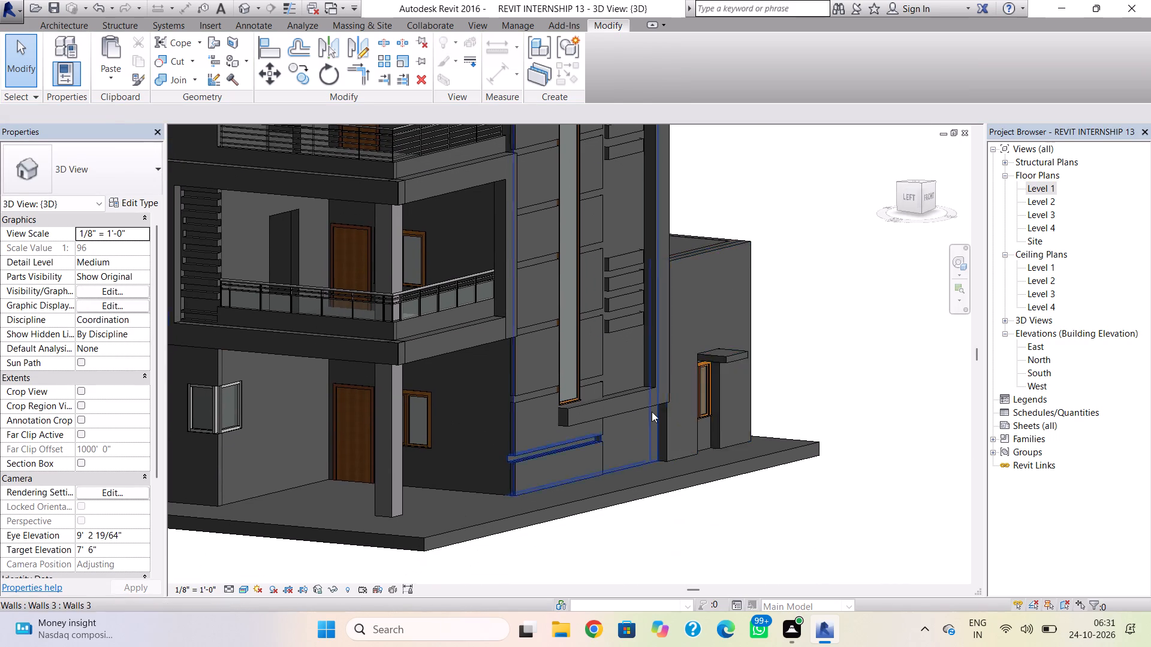
{"action": "scroll", "coordinate": [637, 413], "scroll_direction": "down", "scroll_amount": 3}
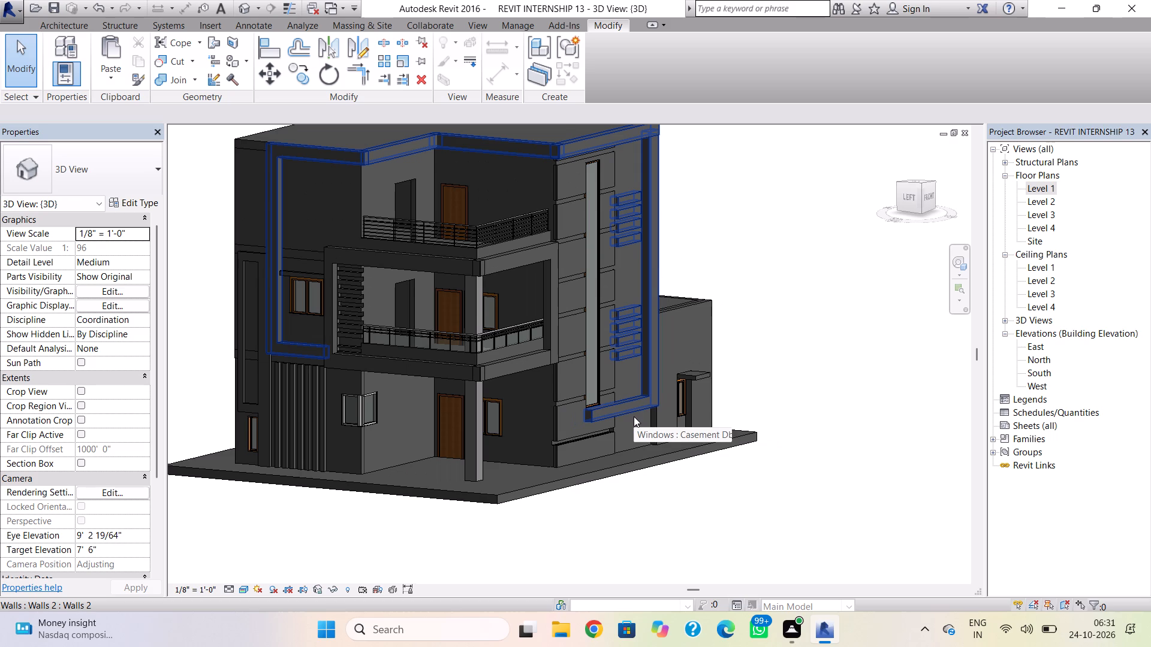
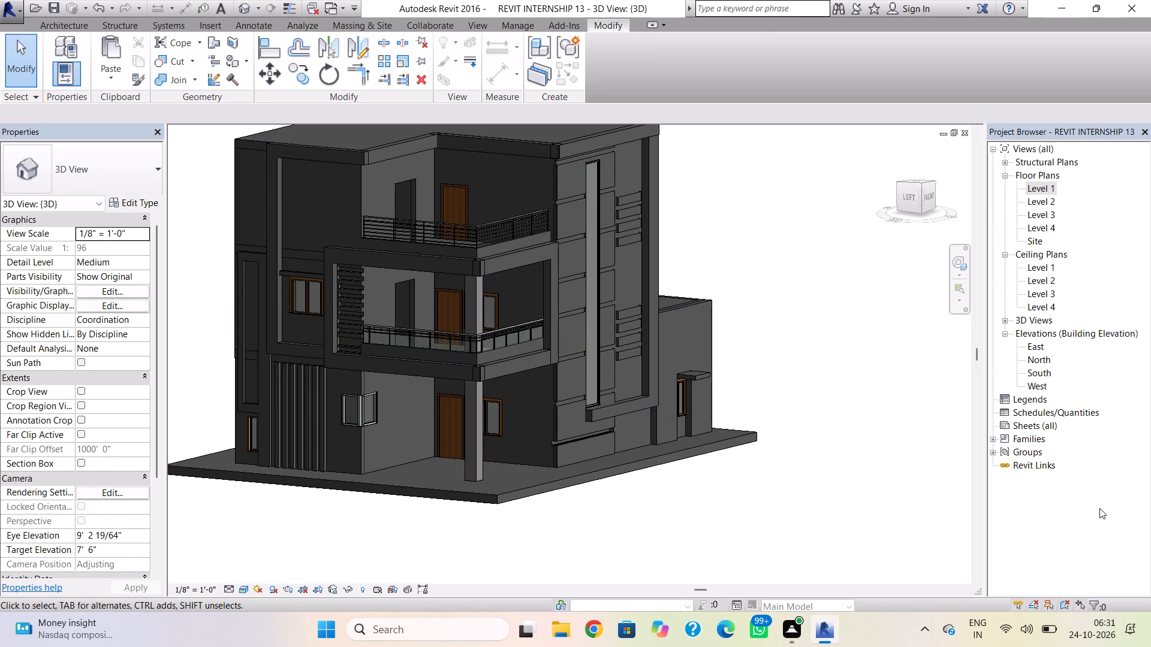
Add a horizontal Cornice wall sweep along the left-side parapet of the top-floor balcony, just below the railing.
{"action": "left_click", "coordinate": [71, 23]}
{"action": "left_click", "coordinate": [68, 68]}
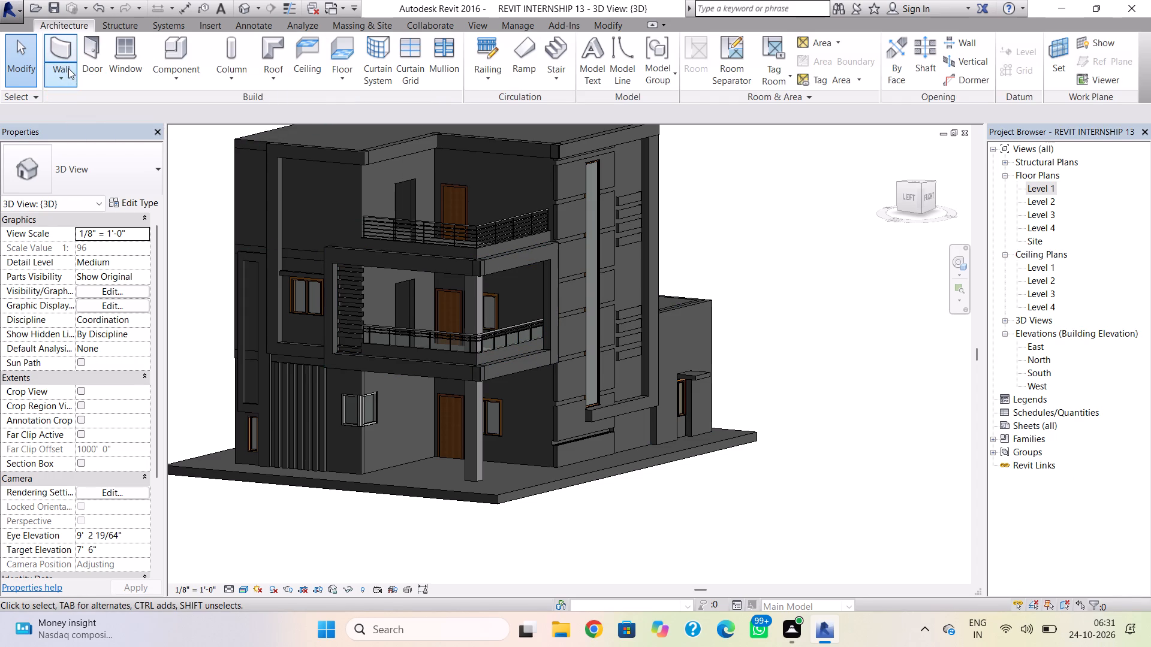
{"action": "left_click", "coordinate": [77, 197]}
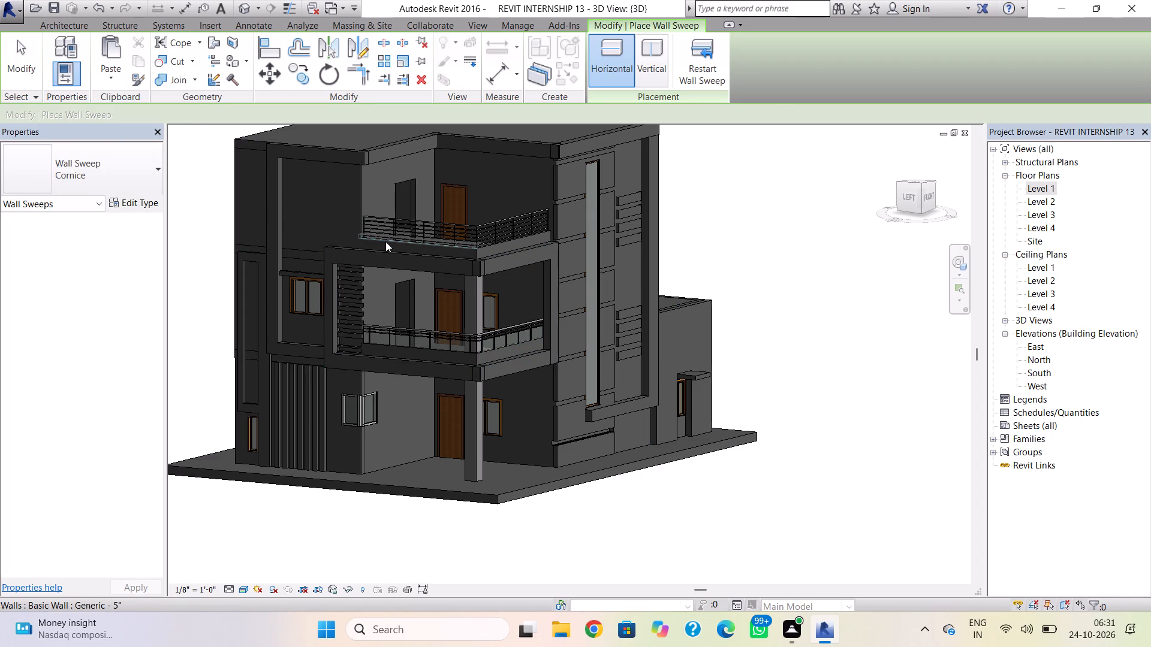
{"action": "scroll", "coordinate": [396, 250], "scroll_direction": "up", "scroll_amount": 7}
{"action": "right_click_drag", "start_coordinate": [385, 252], "coordinate": [418, 241]}
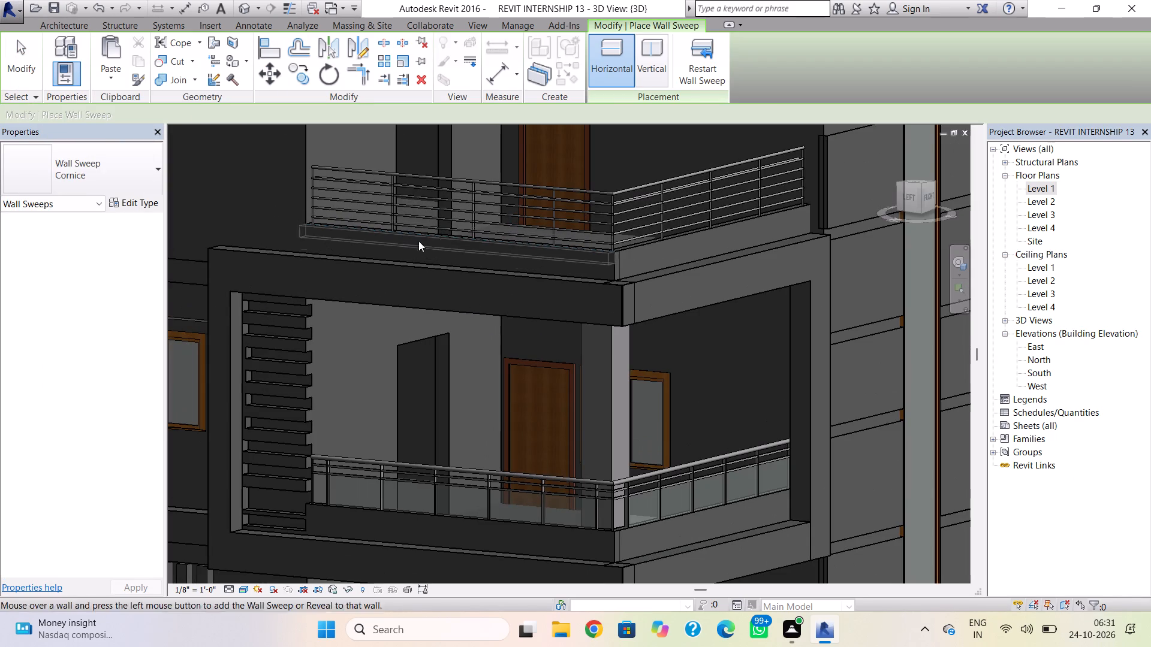
{"action": "right_click_drag", "start_coordinate": [418, 241], "coordinate": [550, 282]}
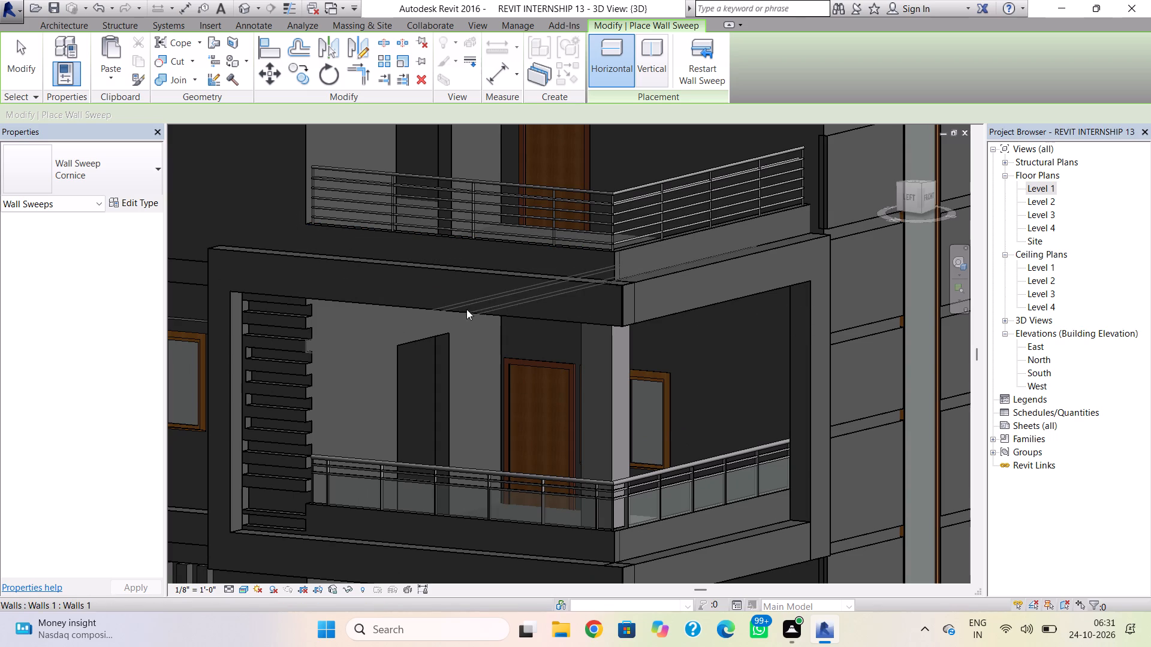
{"action": "right_click_drag", "start_coordinate": [466, 309], "coordinate": [524, 302], "text": "shift"}
{"action": "middle_click_drag", "start_coordinate": [519, 306], "coordinate": [336, 397]}
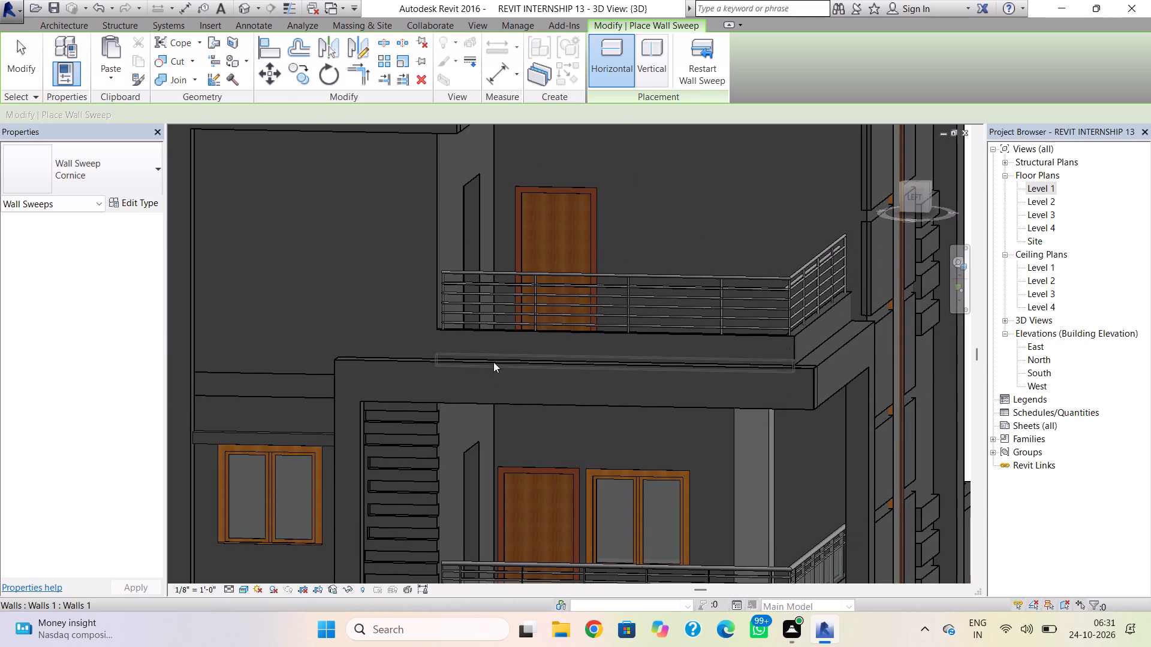
{"action": "left_click", "coordinate": [498, 344]}
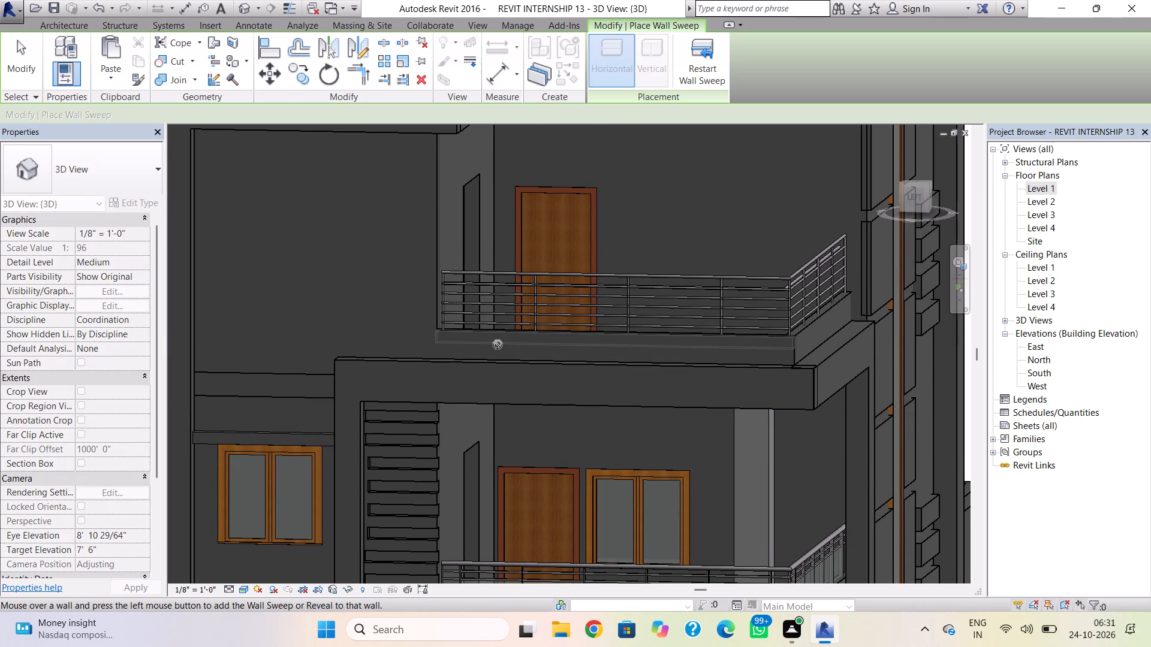
{"action": "left_click", "coordinate": [640, 356]}
Add a matching horizontal Cornice wall sweep along the front parapet of the top-floor balcony.
{"action": "right_click_drag", "start_coordinate": [665, 365], "coordinate": [538, 374], "text": "shift"}
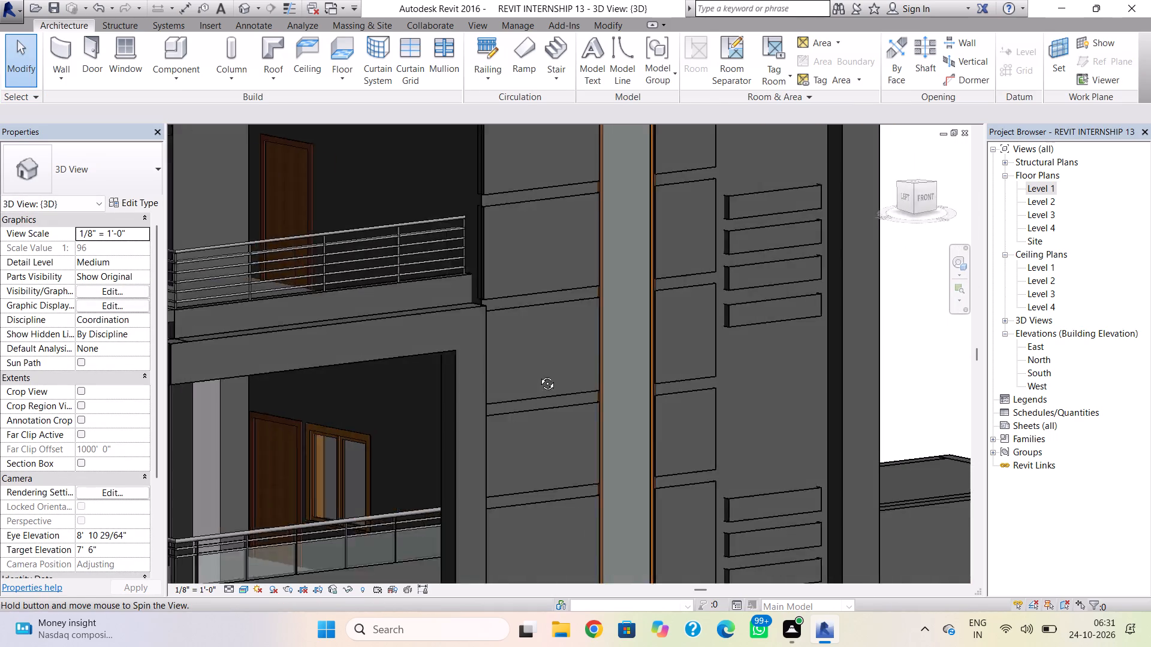
{"action": "right_click_drag", "start_coordinate": [538, 374], "coordinate": [517, 374], "text": "shift"}
{"action": "scroll", "coordinate": [516, 374], "scroll_direction": "down", "scroll_amount": 2}
{"action": "middle_click_drag", "start_coordinate": [516, 374], "coordinate": [847, 423]}
{"action": "scroll", "coordinate": [620, 386], "scroll_direction": "up", "scroll_amount": 2}
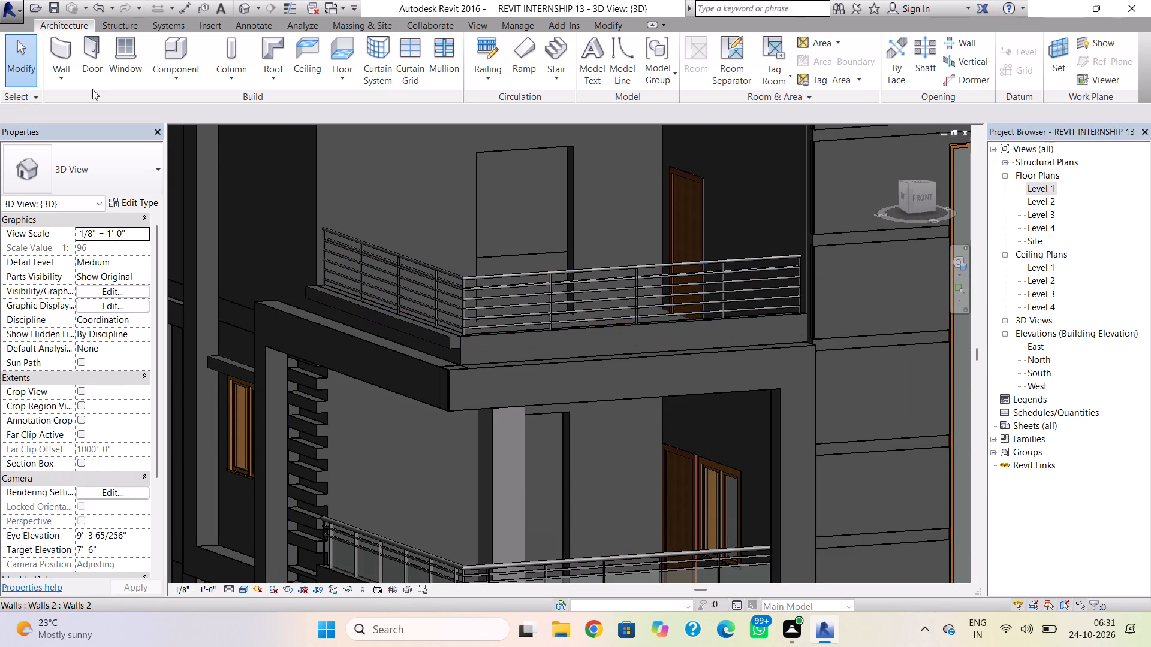
{"action": "left_click", "coordinate": [55, 75]}
{"action": "left_click", "coordinate": [88, 193]}
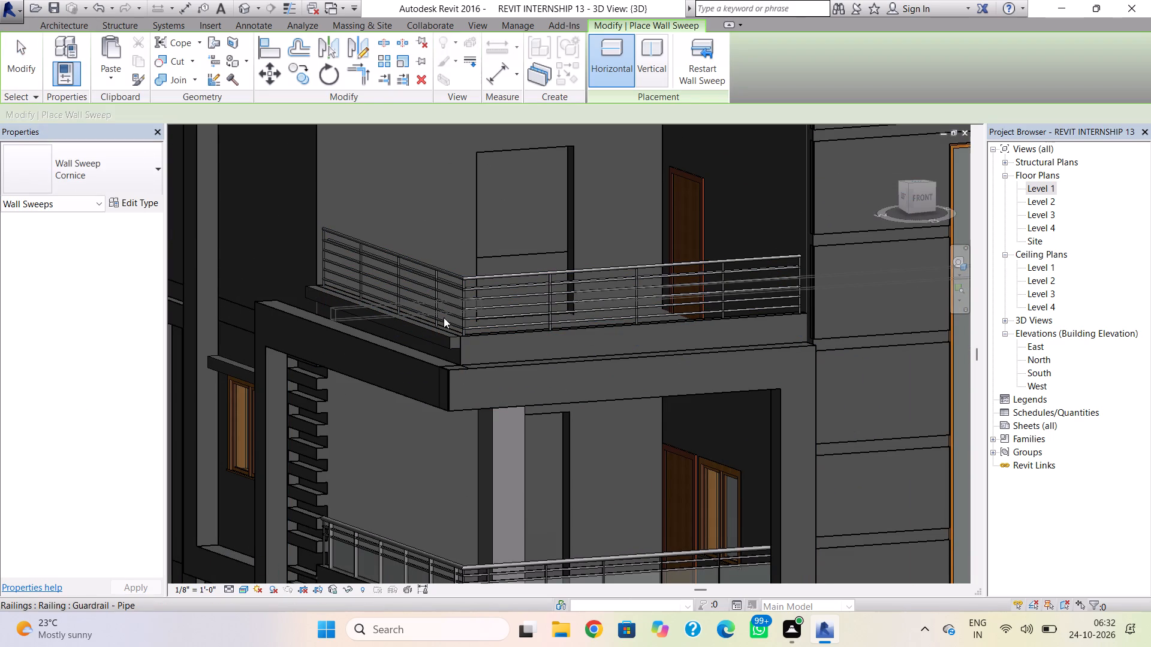
{"action": "left_click", "coordinate": [498, 347]}
{"action": "left_click", "coordinate": [498, 347]}
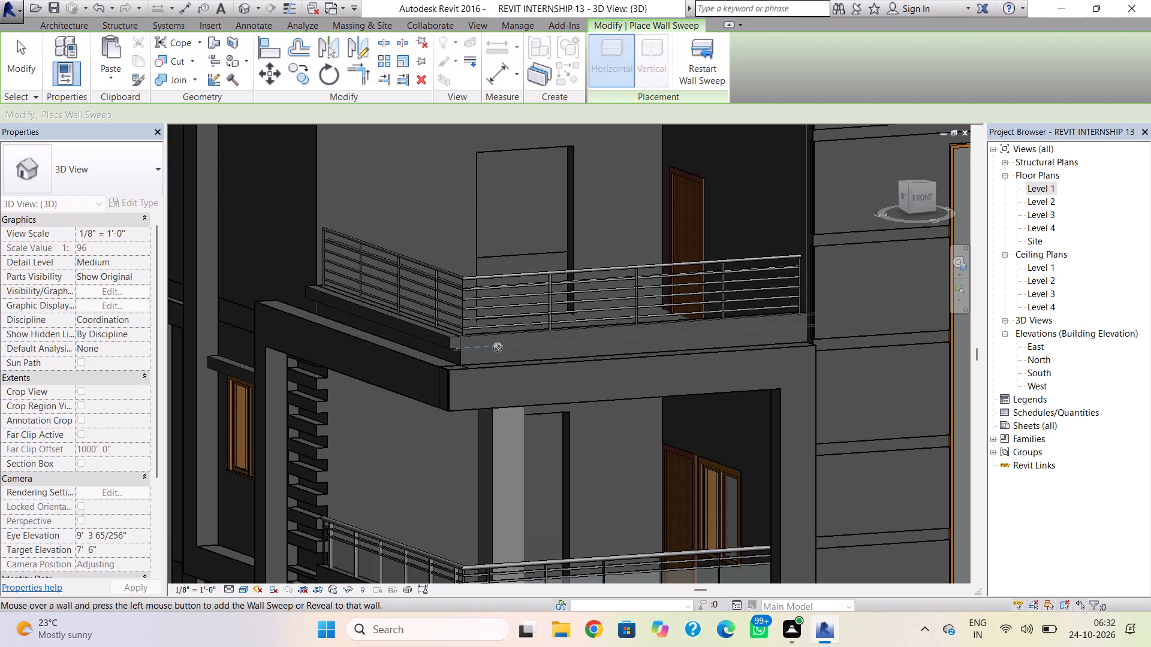
{"action": "key", "text": "Escape"}
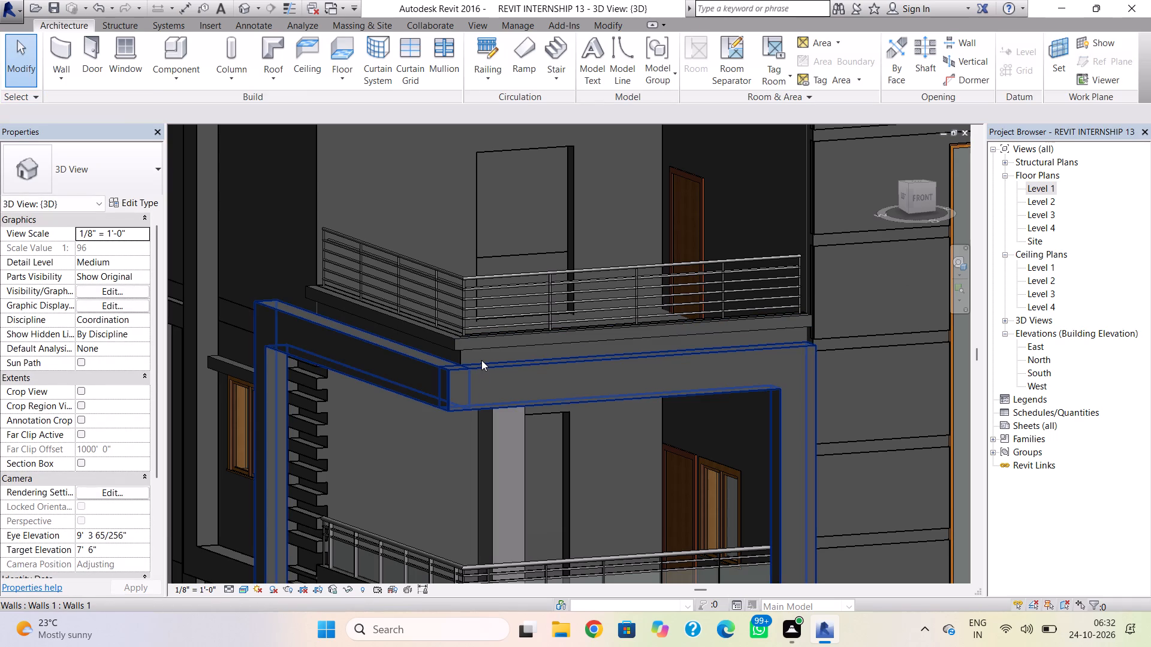
Add a horizontal Cornice wall sweep along the left-side parapet of the middle-floor balcony, below the glass railing.
{"action": "right_click_drag", "start_coordinate": [481, 360], "coordinate": [573, 371], "text": "shift"}
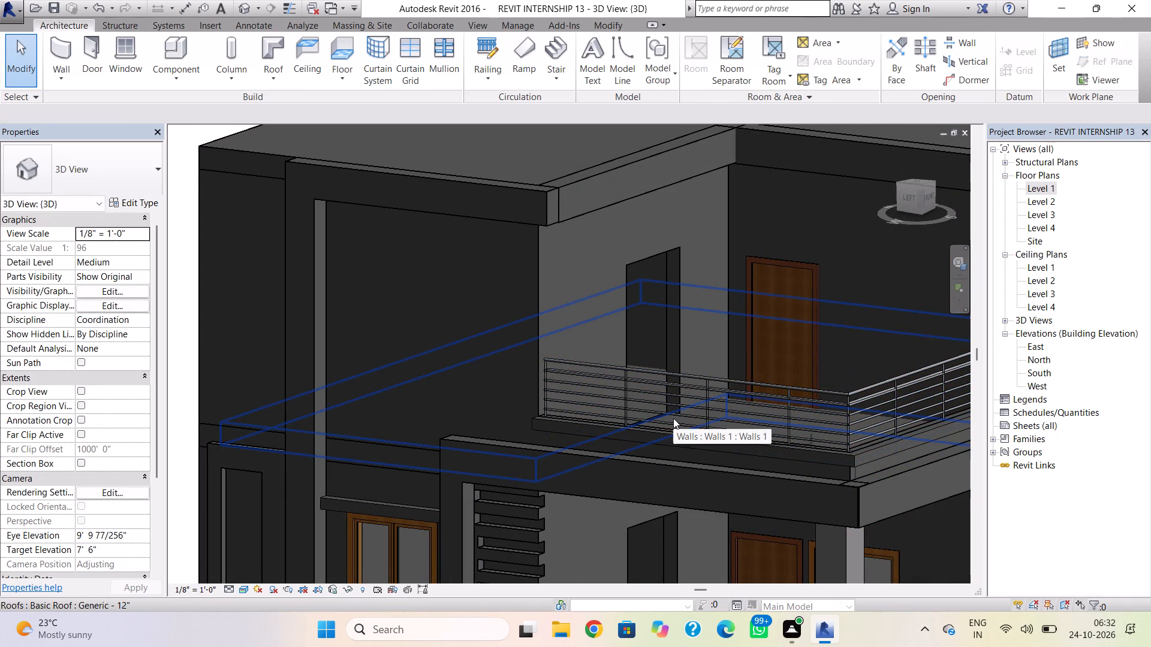
{"action": "scroll", "coordinate": [674, 418], "scroll_direction": "down", "scroll_amount": 1}
{"action": "middle_click_drag", "start_coordinate": [670, 413], "coordinate": [590, 261]}
{"action": "middle_click_drag", "start_coordinate": [655, 518], "coordinate": [635, 451]}
{"action": "left_click", "coordinate": [50, 72]}
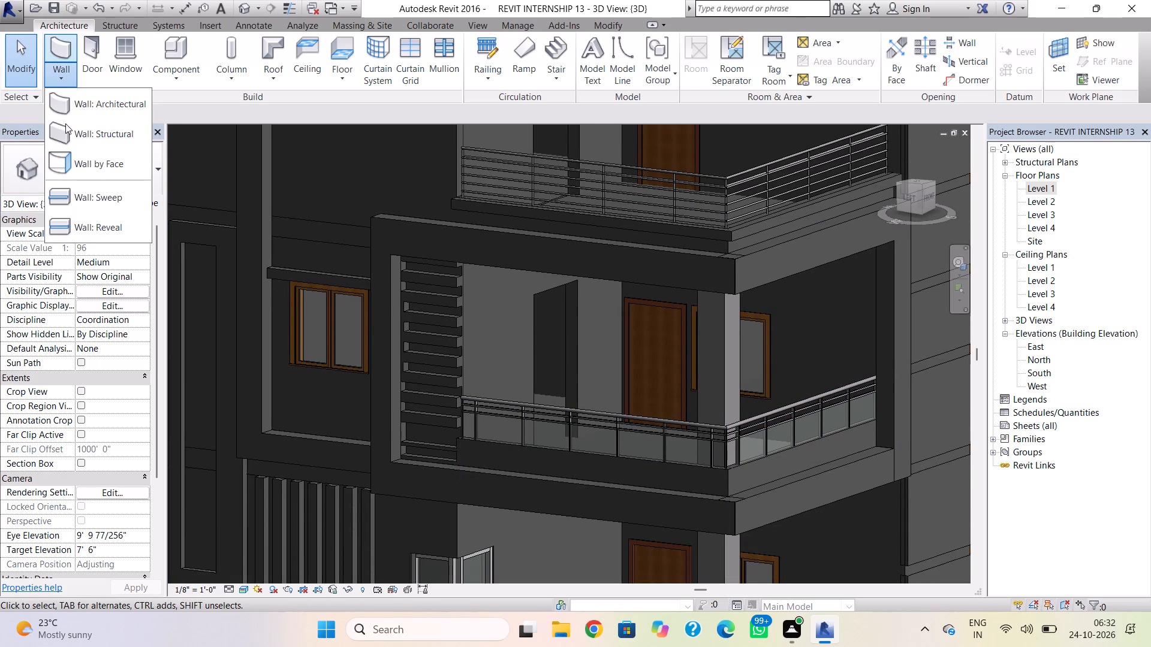
{"action": "left_click", "coordinate": [78, 195]}
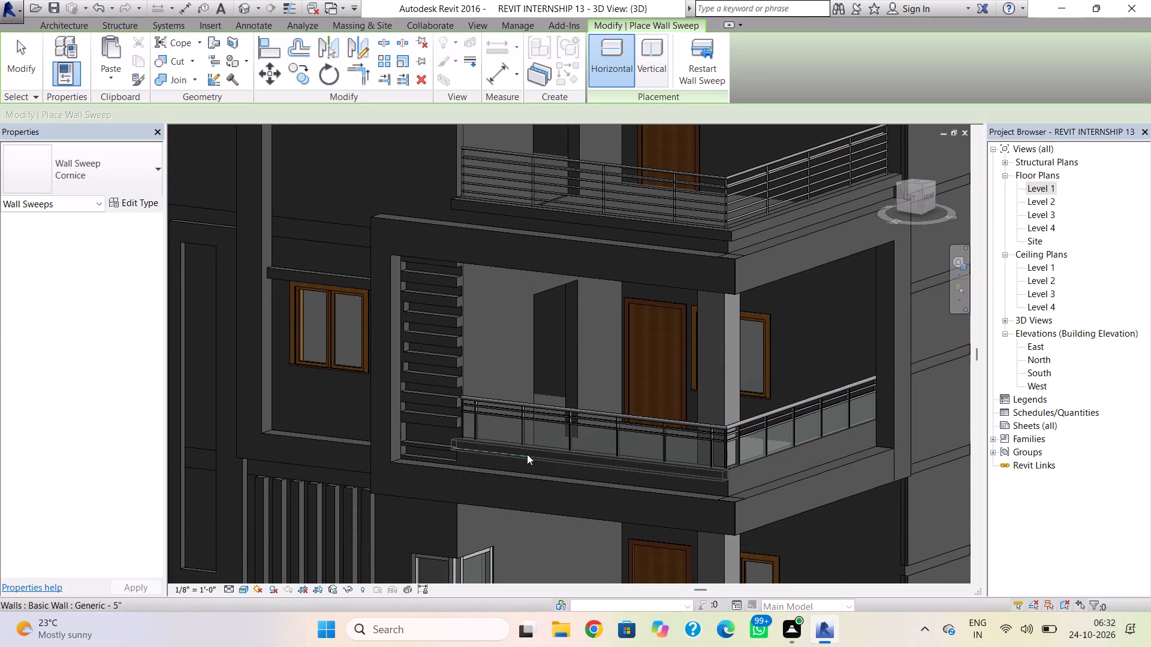
{"action": "left_click", "coordinate": [527, 454]}
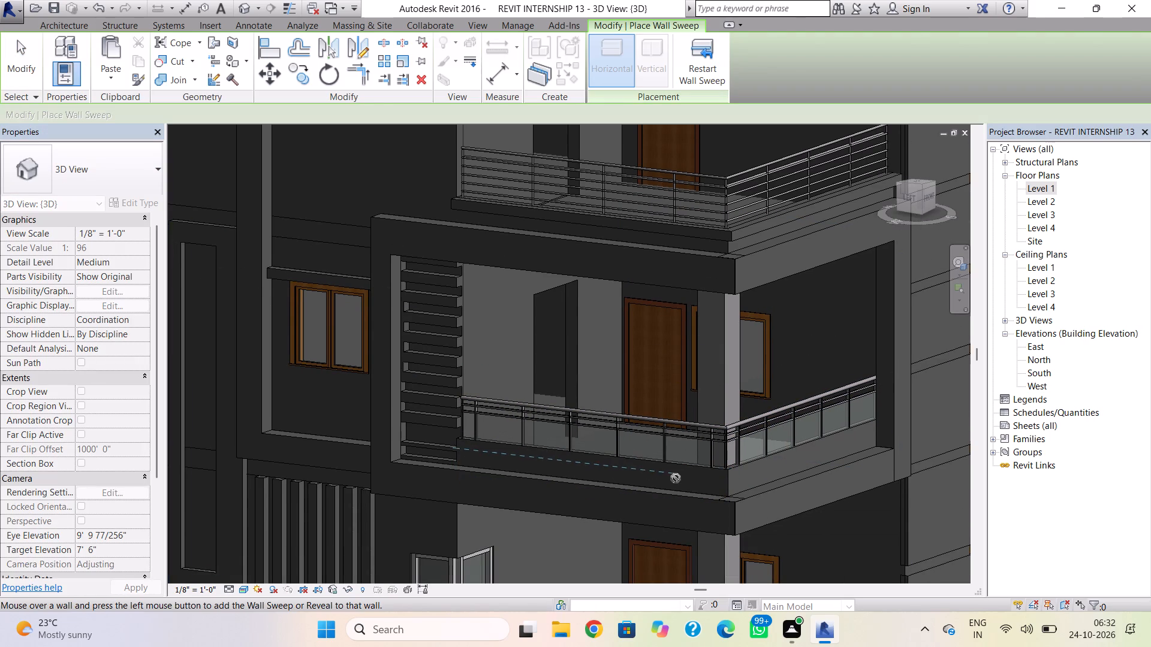
{"action": "left_click", "coordinate": [676, 479]}
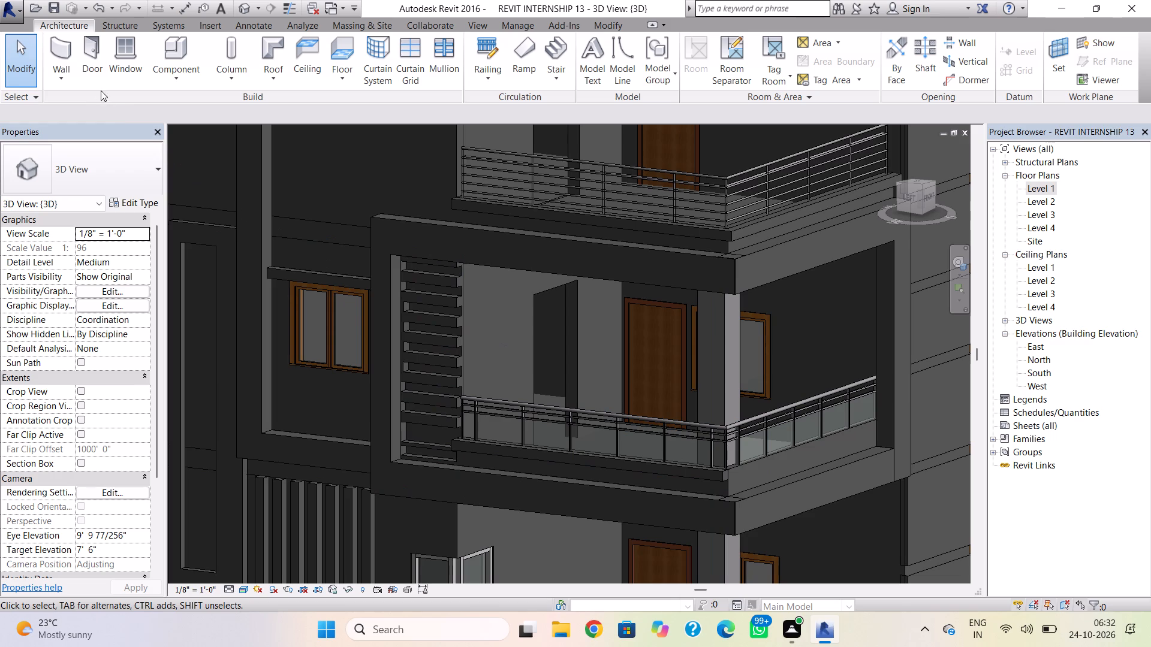
Add a matching horizontal Cornice wall sweep along the front parapet of the middle-floor balcony.
{"action": "left_click", "coordinate": [68, 75]}
{"action": "left_click", "coordinate": [88, 203]}
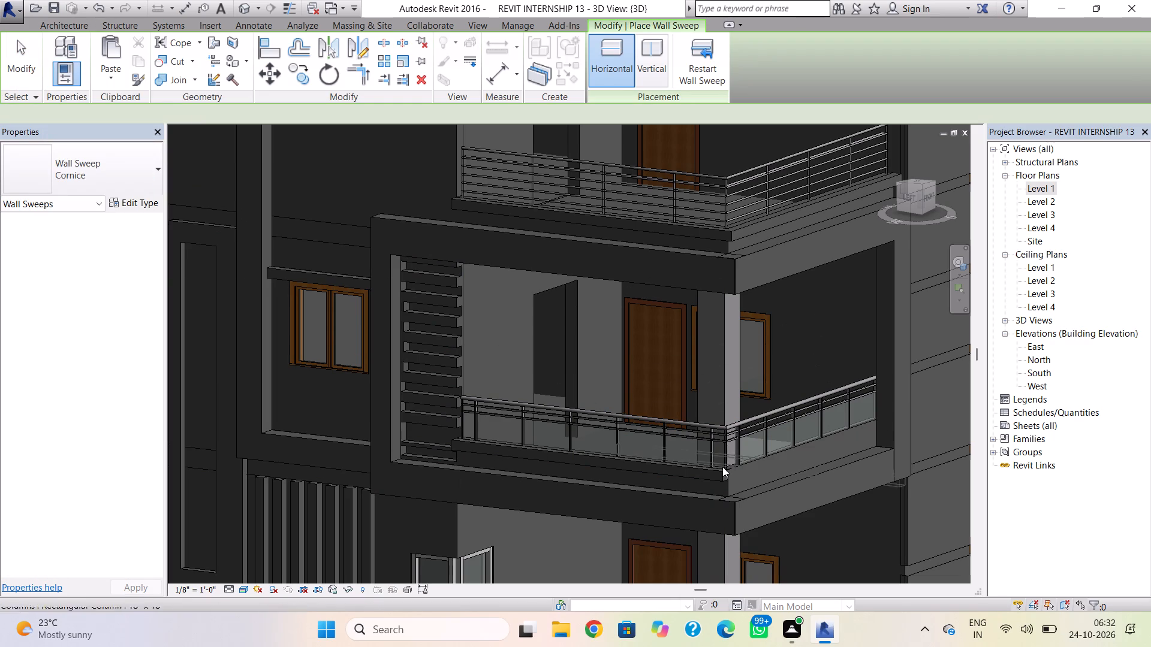
{"action": "double_click", "coordinate": [750, 476]}
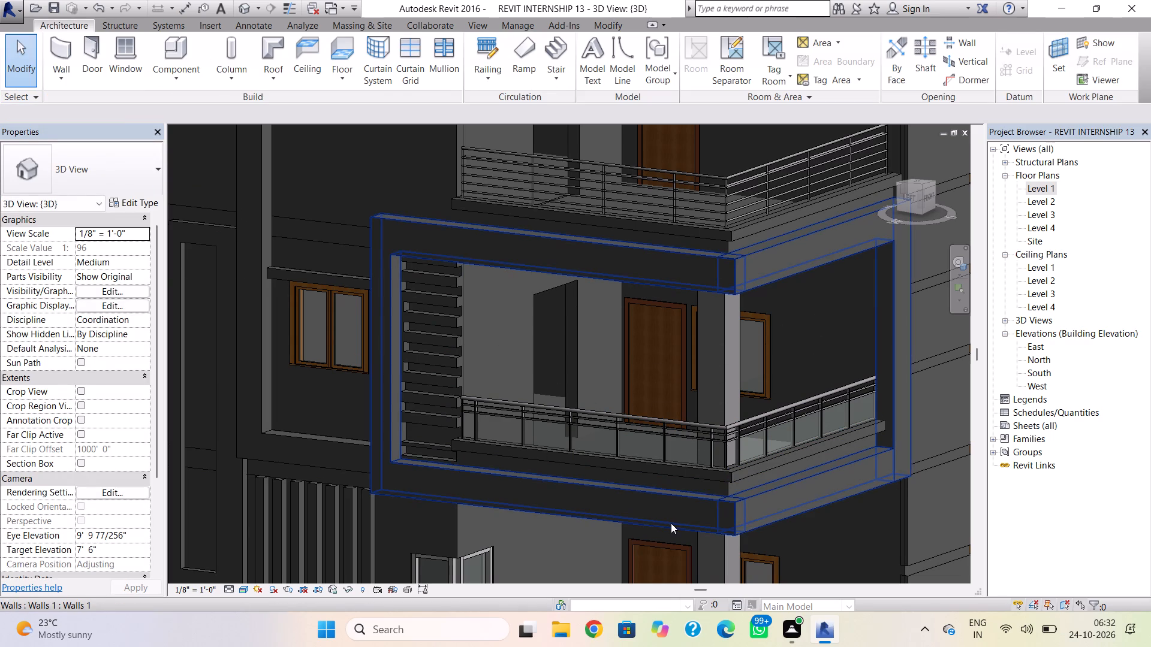
{"action": "key", "text": "Escape"}
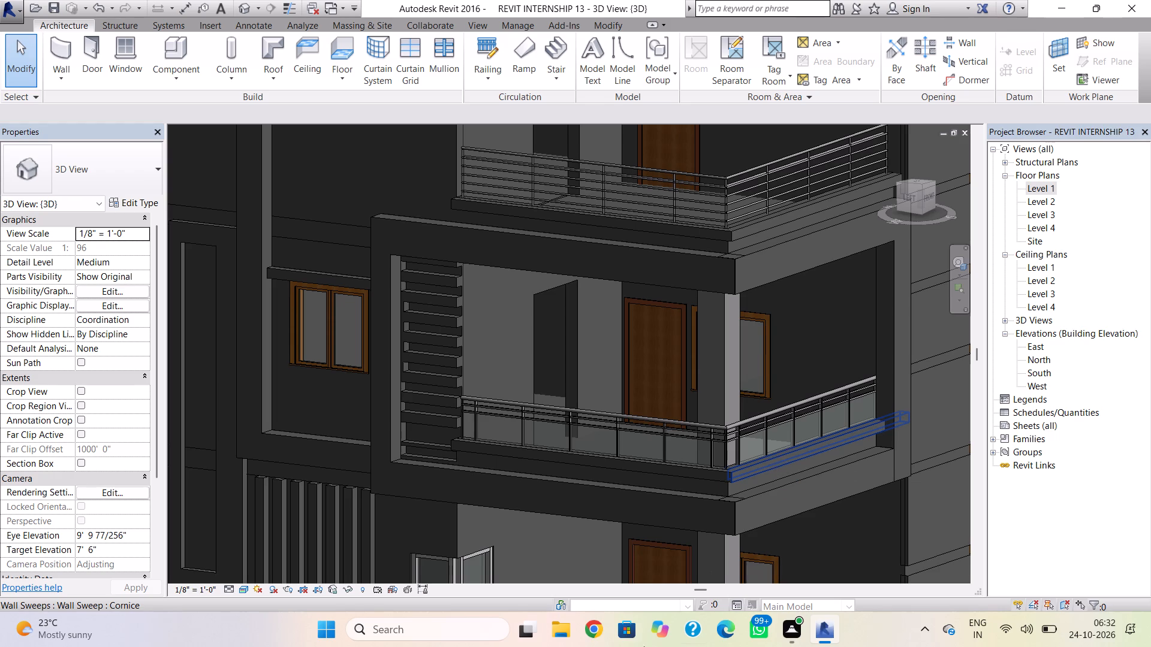
Examine the building's balconies and its left facade, turning to face the upper wall nearly straight on.
{"action": "scroll", "coordinate": [306, 226], "scroll_direction": "down", "scroll_amount": 3}
{"action": "middle_click_drag", "start_coordinate": [320, 241], "coordinate": [412, 359]}
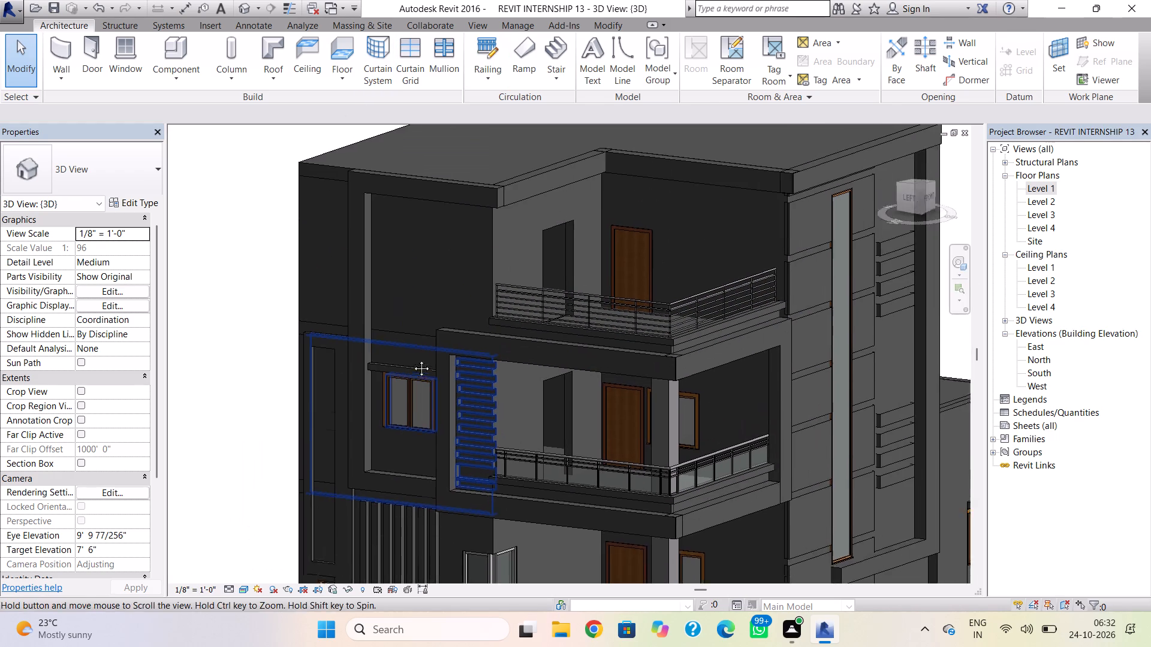
{"action": "middle_click_drag", "start_coordinate": [412, 359], "coordinate": [421, 374]}
{"action": "right_click_drag", "start_coordinate": [245, 387], "coordinate": [321, 384]}
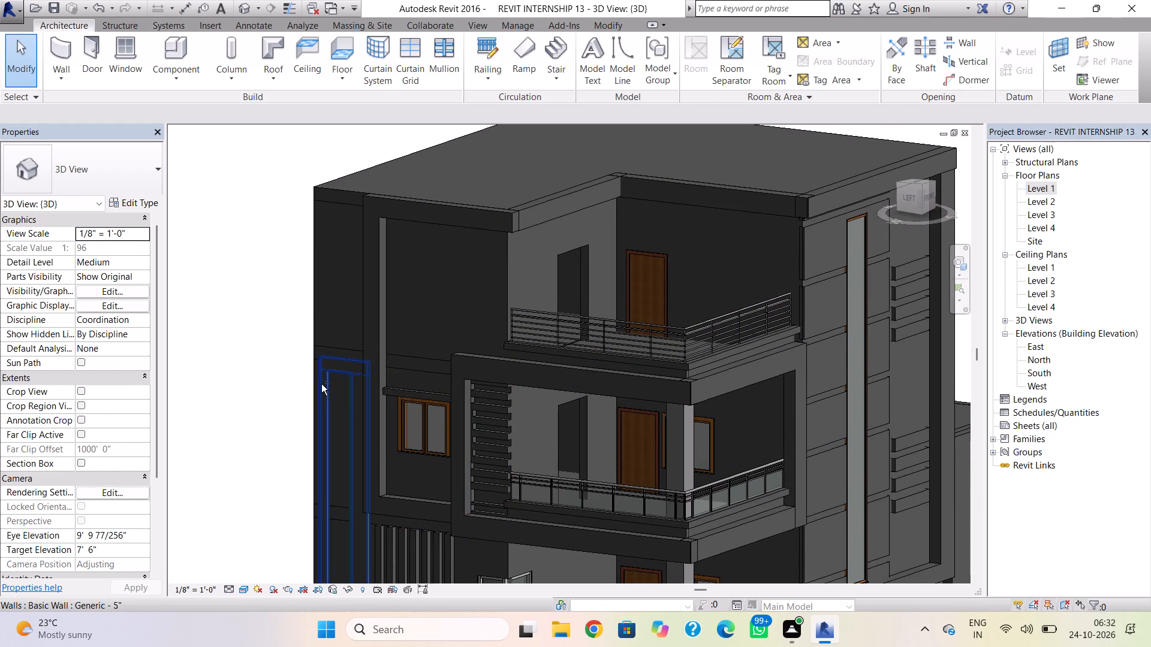
{"action": "key", "text": "Escape"}
{"action": "right_click_drag", "start_coordinate": [261, 396], "coordinate": [306, 398], "text": "shift"}
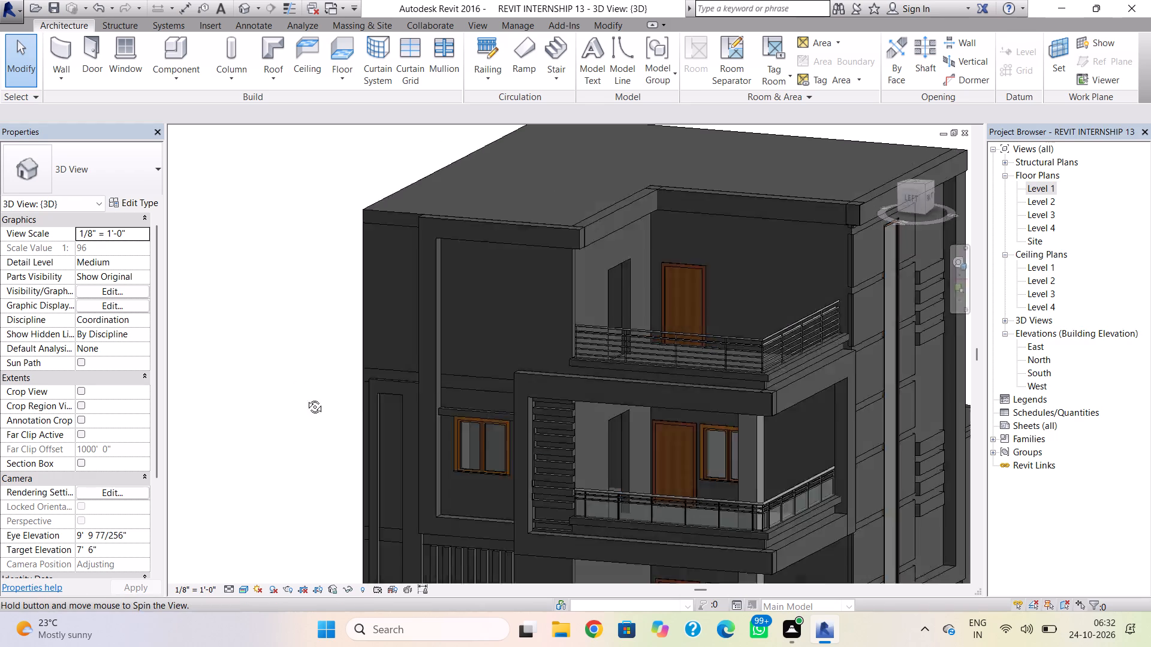
{"action": "right_click_drag", "start_coordinate": [306, 398], "coordinate": [377, 361], "text": "shift"}
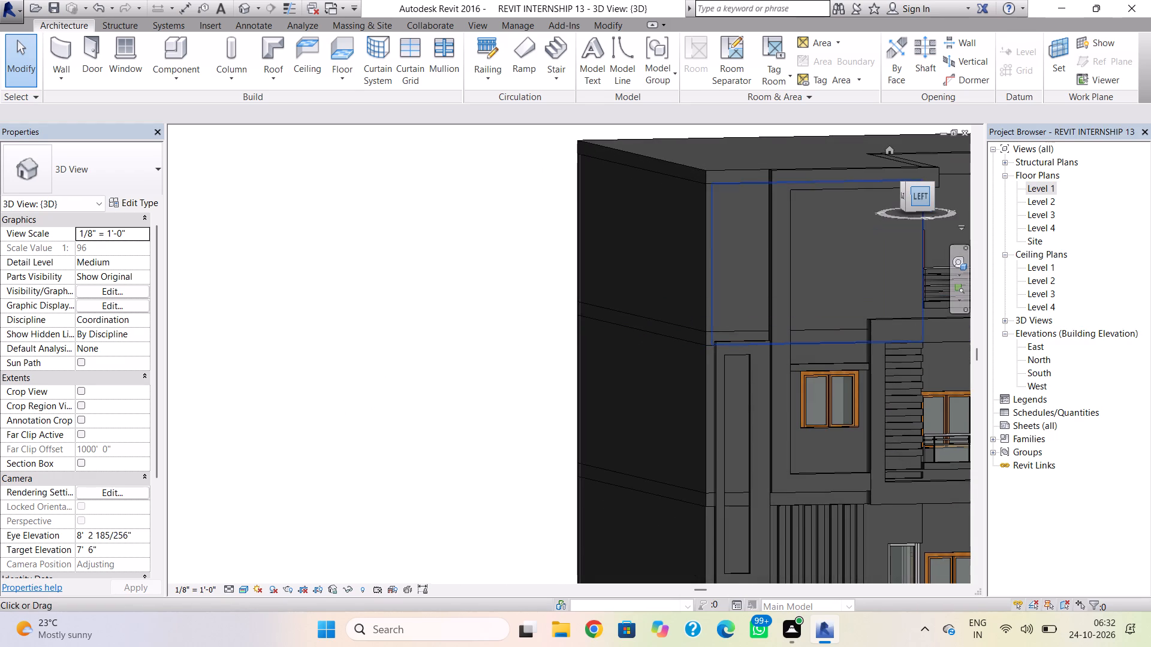
{"action": "left_click", "coordinate": [919, 191]}
{"action": "key", "text": "Escape"}
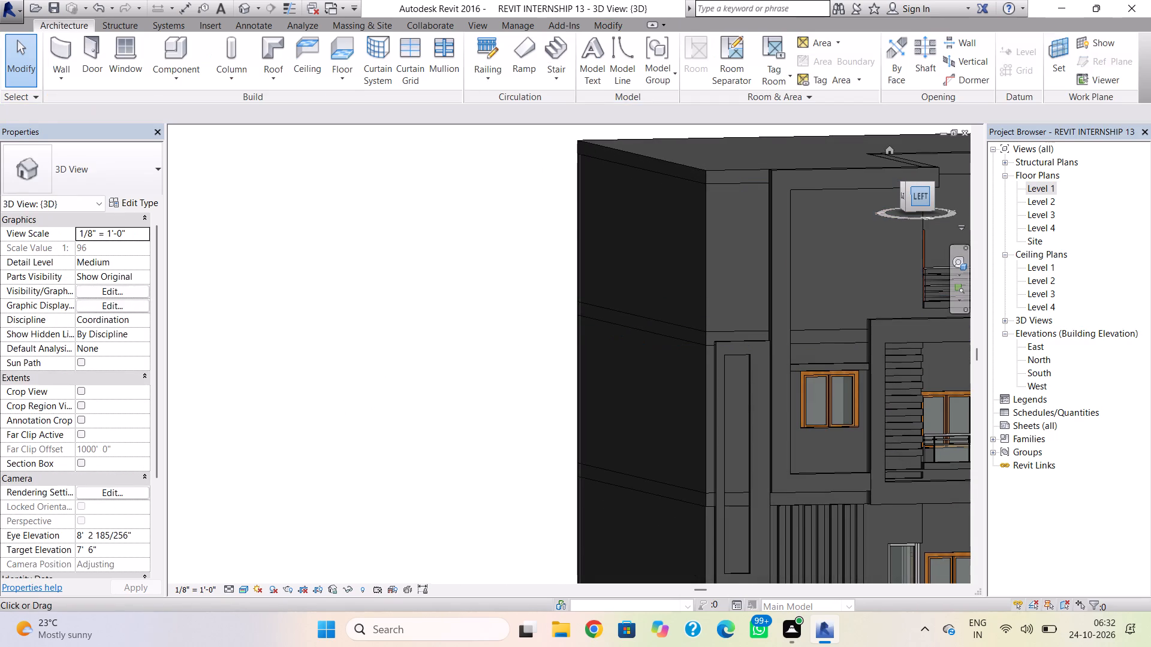
{"action": "left_click", "coordinate": [918, 195]}
{"action": "left_click", "coordinate": [918, 195]}
{"action": "key", "text": "Escape"}
{"action": "double_click", "coordinate": [918, 195]}
{"action": "key", "text": "Escape"}
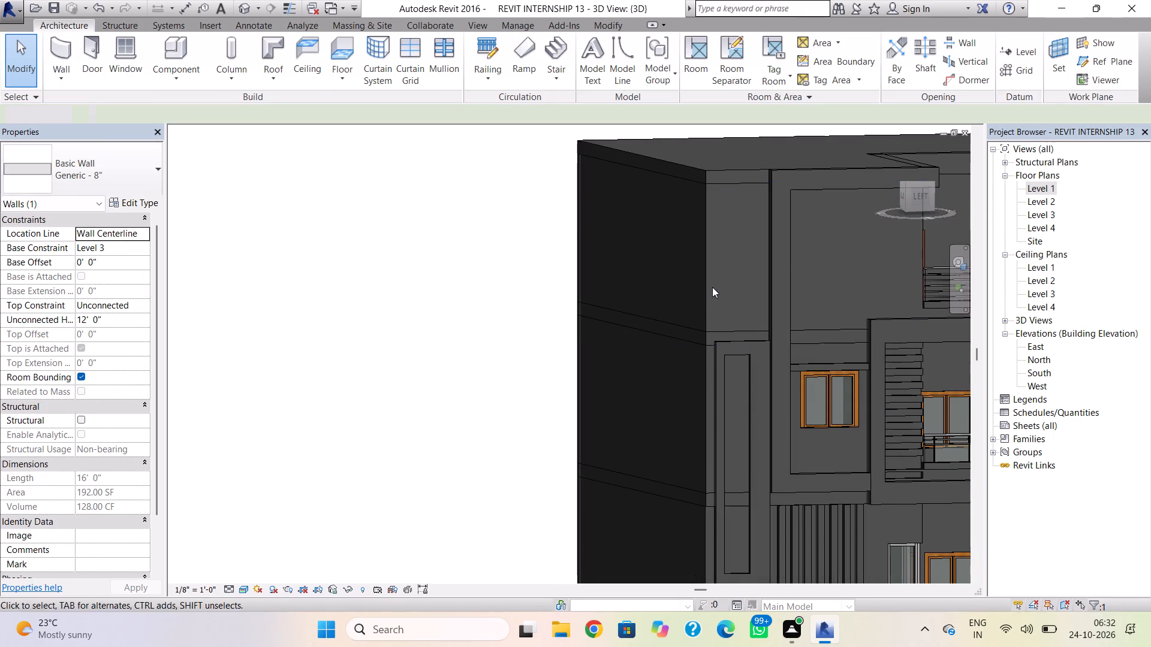
{"action": "middle_click_drag", "start_coordinate": [704, 294], "coordinate": [576, 331]}
{"action": "right_click_drag", "start_coordinate": [598, 320], "coordinate": [582, 321], "text": "shift"}
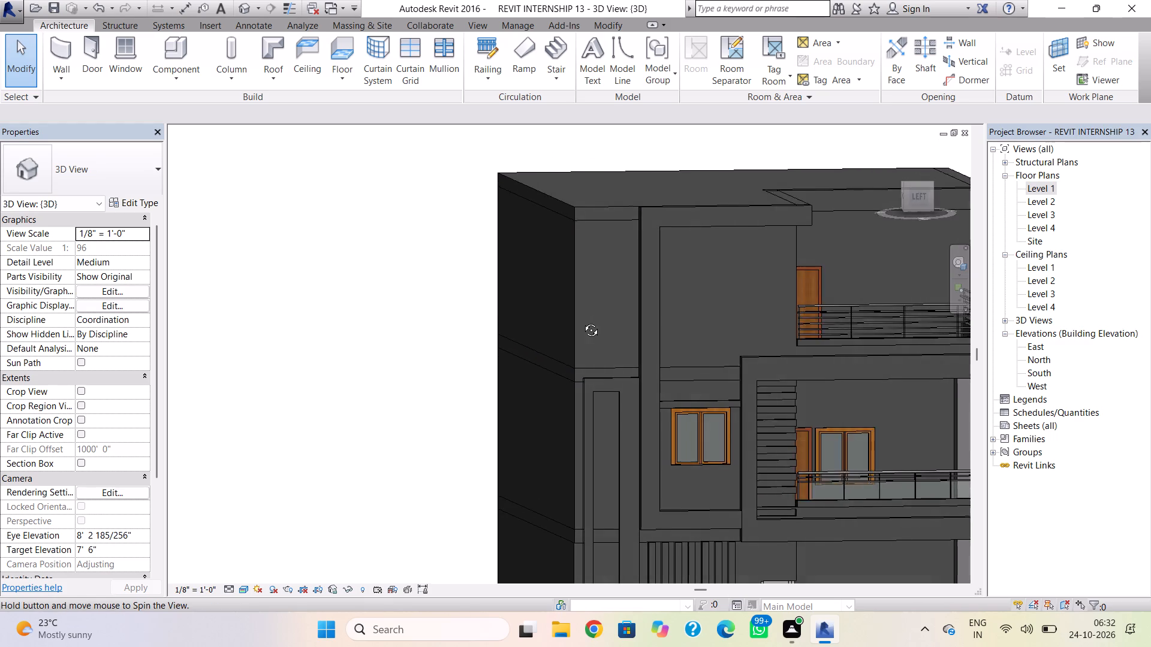
{"action": "right_click_drag", "start_coordinate": [582, 321], "coordinate": [574, 295], "text": "shift"}
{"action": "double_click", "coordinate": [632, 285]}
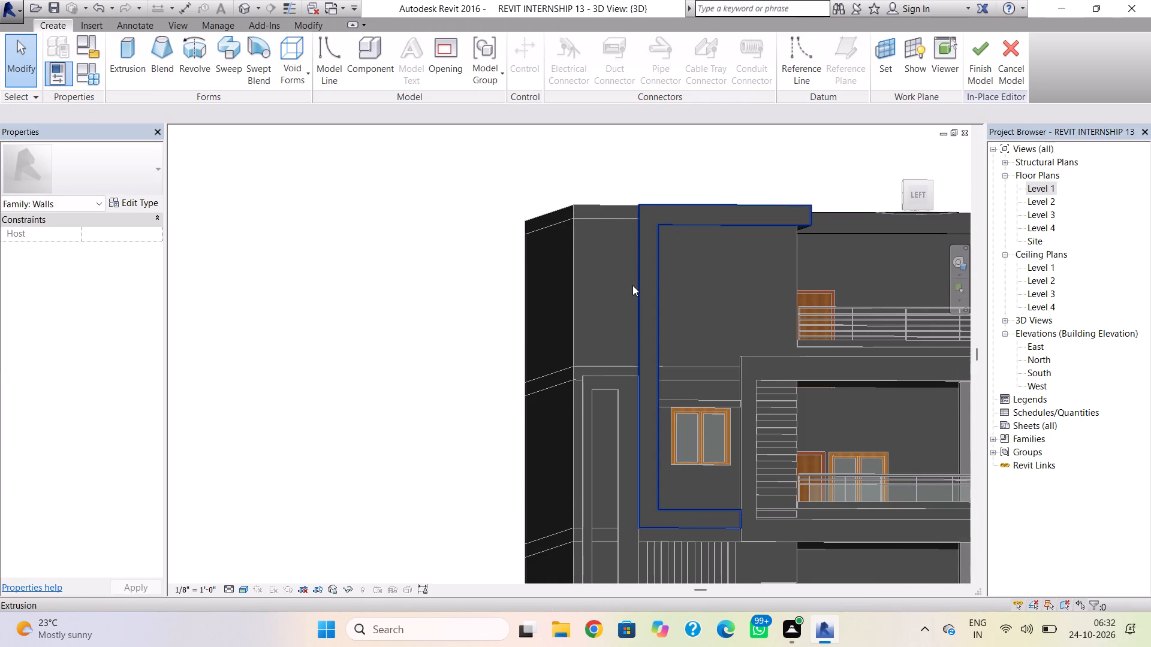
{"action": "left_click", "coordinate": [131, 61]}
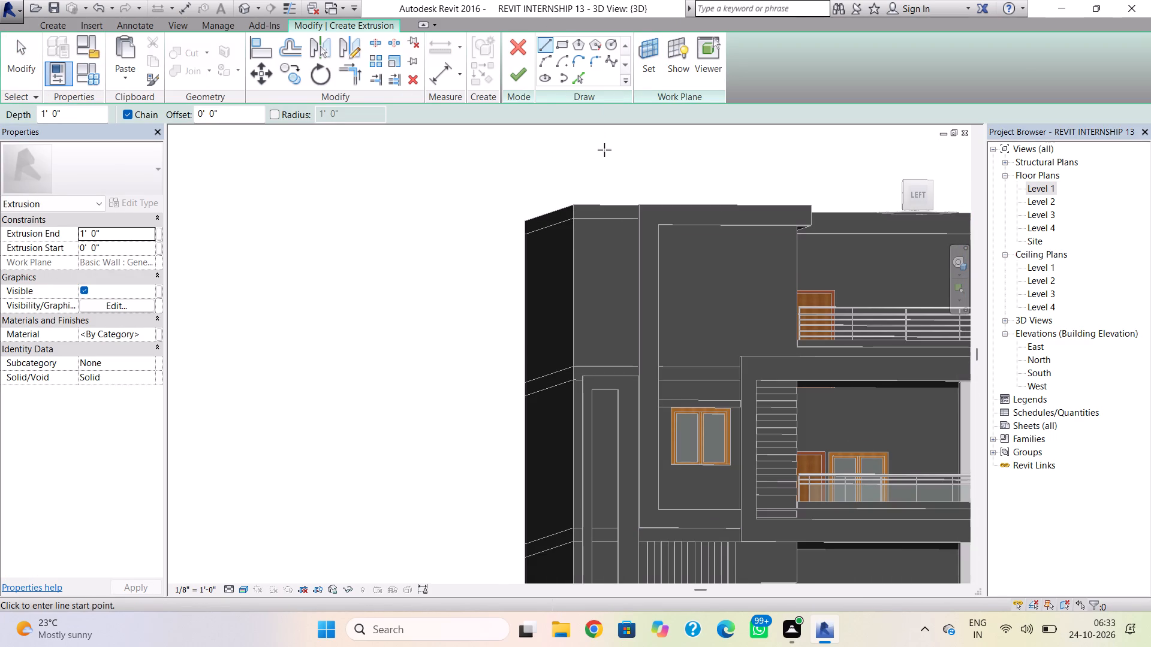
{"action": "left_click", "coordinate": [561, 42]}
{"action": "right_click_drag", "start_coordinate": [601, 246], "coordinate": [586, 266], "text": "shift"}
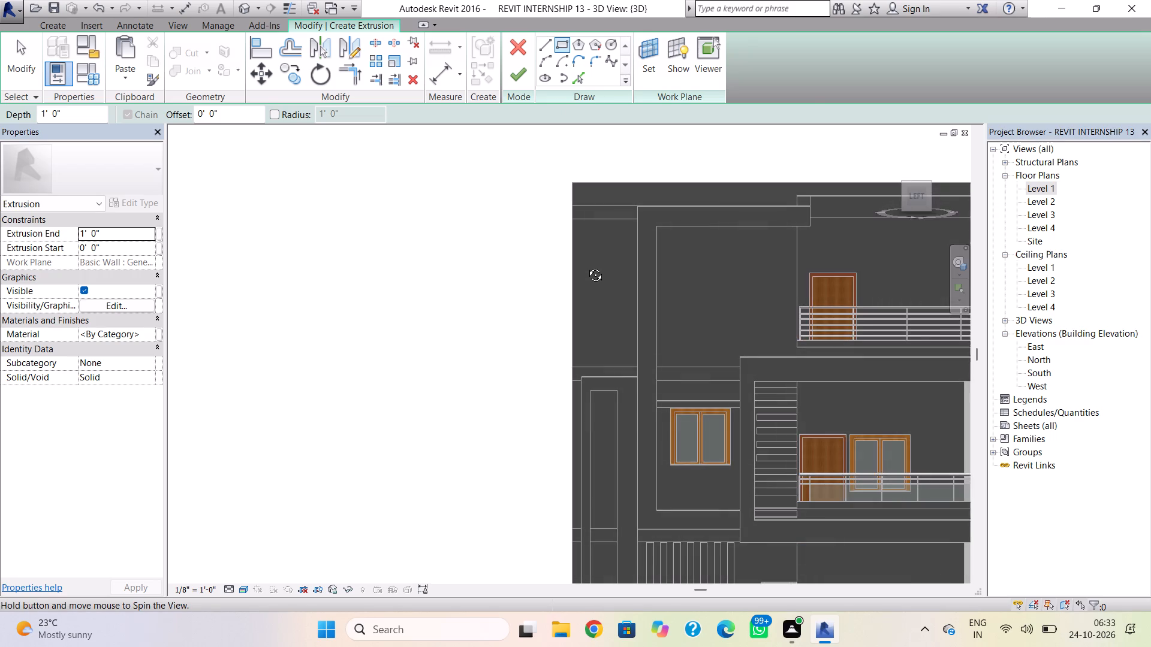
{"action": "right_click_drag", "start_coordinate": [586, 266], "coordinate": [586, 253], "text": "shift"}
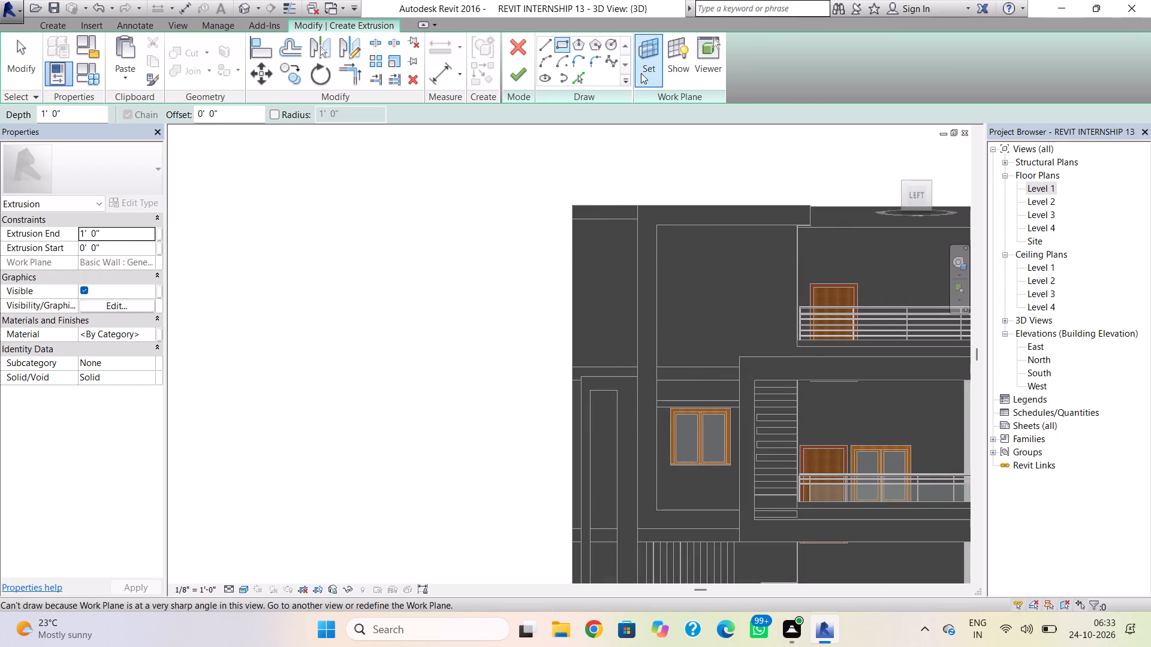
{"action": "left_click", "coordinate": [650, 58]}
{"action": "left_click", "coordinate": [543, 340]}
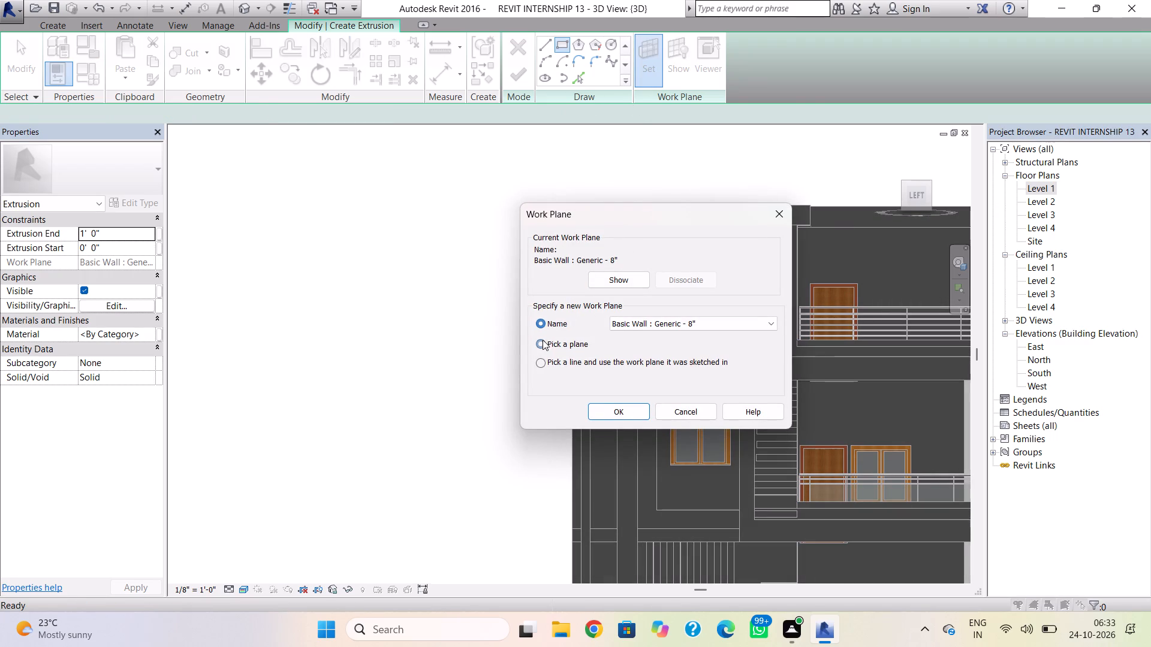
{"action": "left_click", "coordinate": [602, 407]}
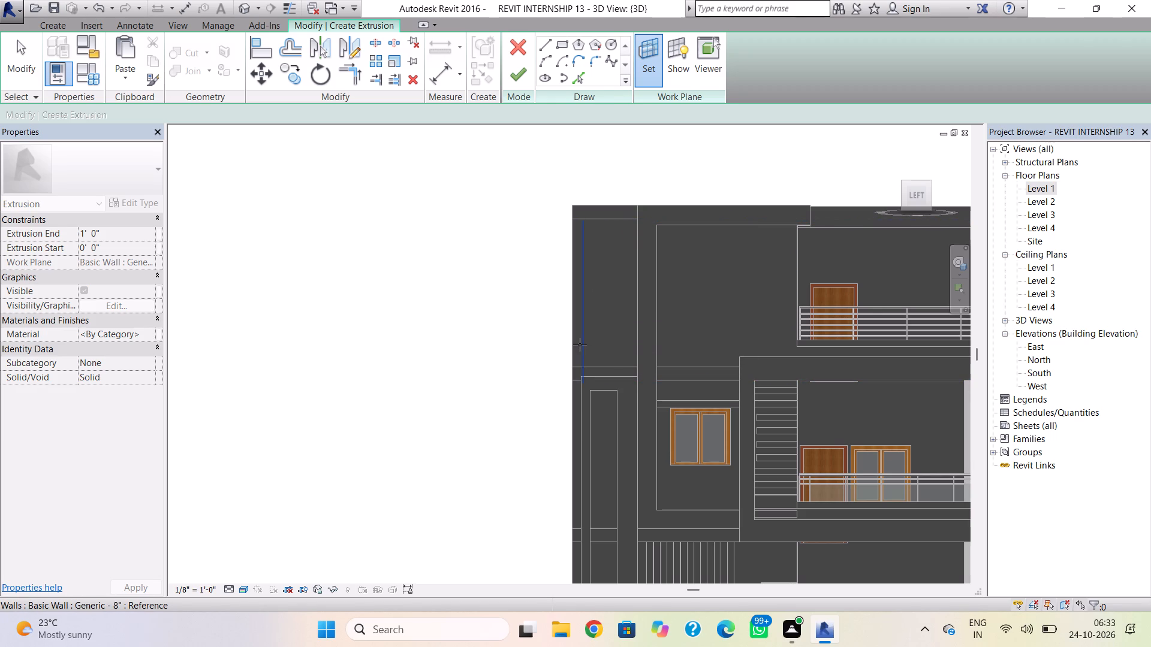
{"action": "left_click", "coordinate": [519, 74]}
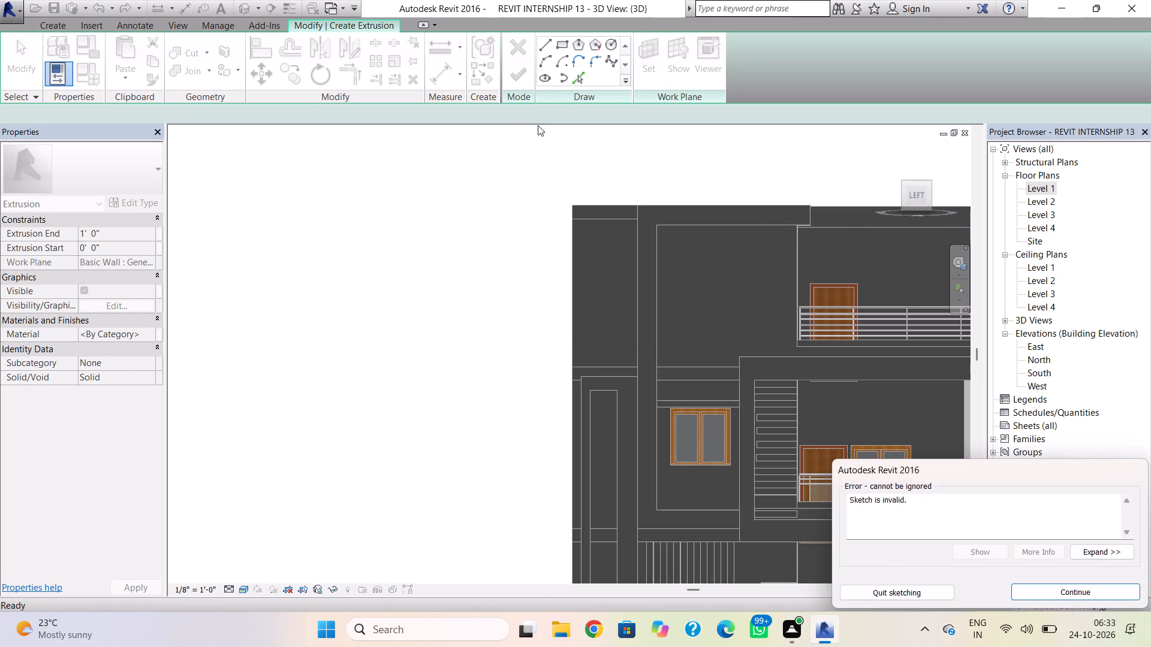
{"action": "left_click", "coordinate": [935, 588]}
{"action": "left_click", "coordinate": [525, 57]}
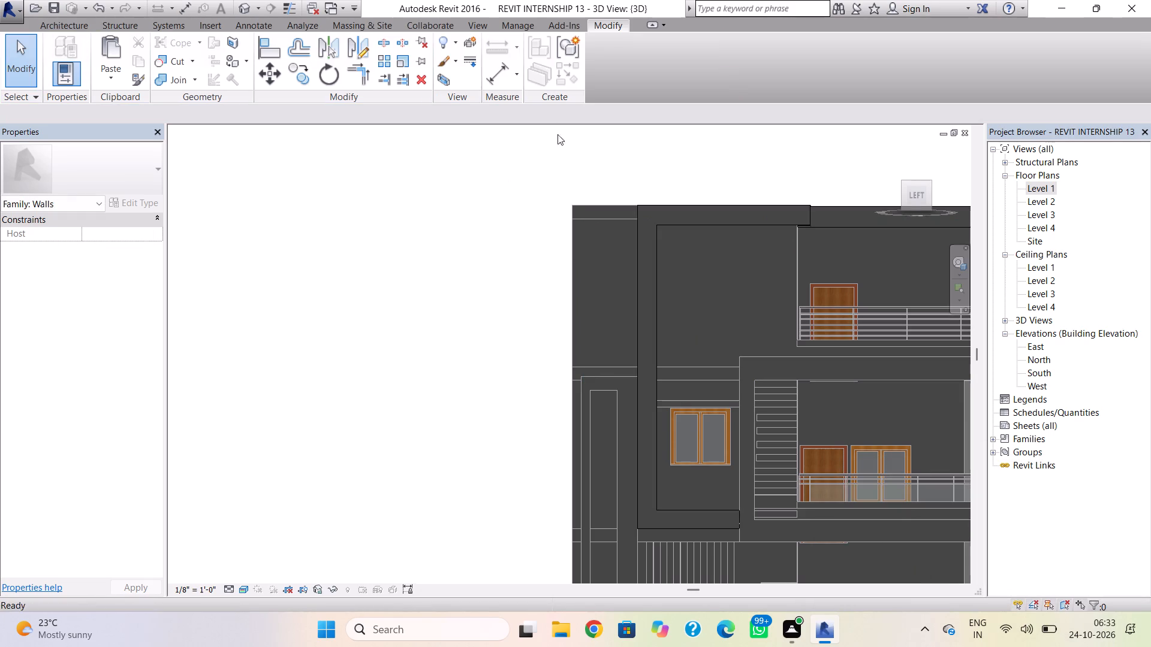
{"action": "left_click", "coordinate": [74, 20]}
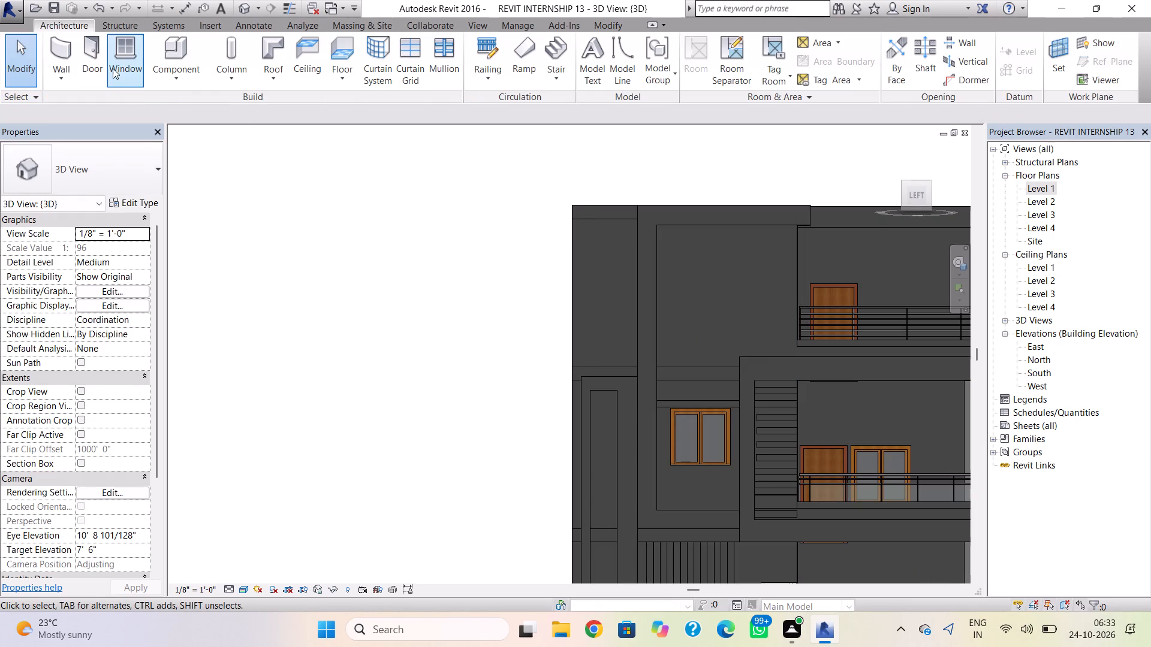
Start a new in-place model in the Walls family category, keeping the suggested name.
{"action": "left_click", "coordinate": [172, 76]}
{"action": "left_click", "coordinate": [201, 131]}
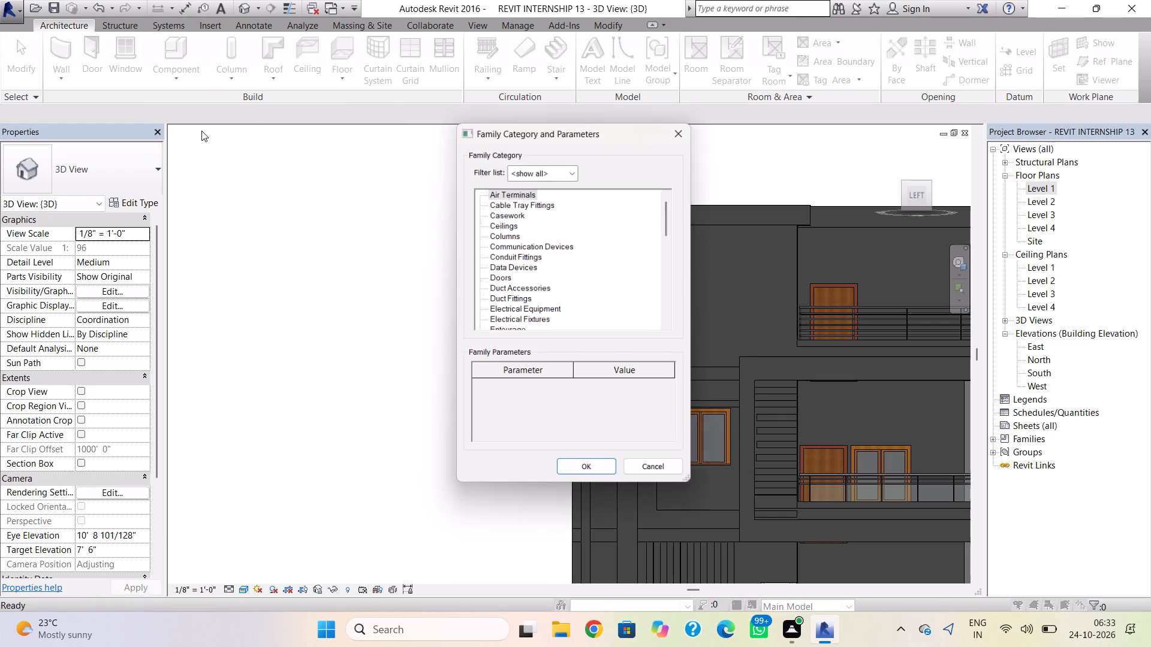
{"action": "scroll", "coordinate": [520, 243], "scroll_direction": "down", "scroll_amount": 7}
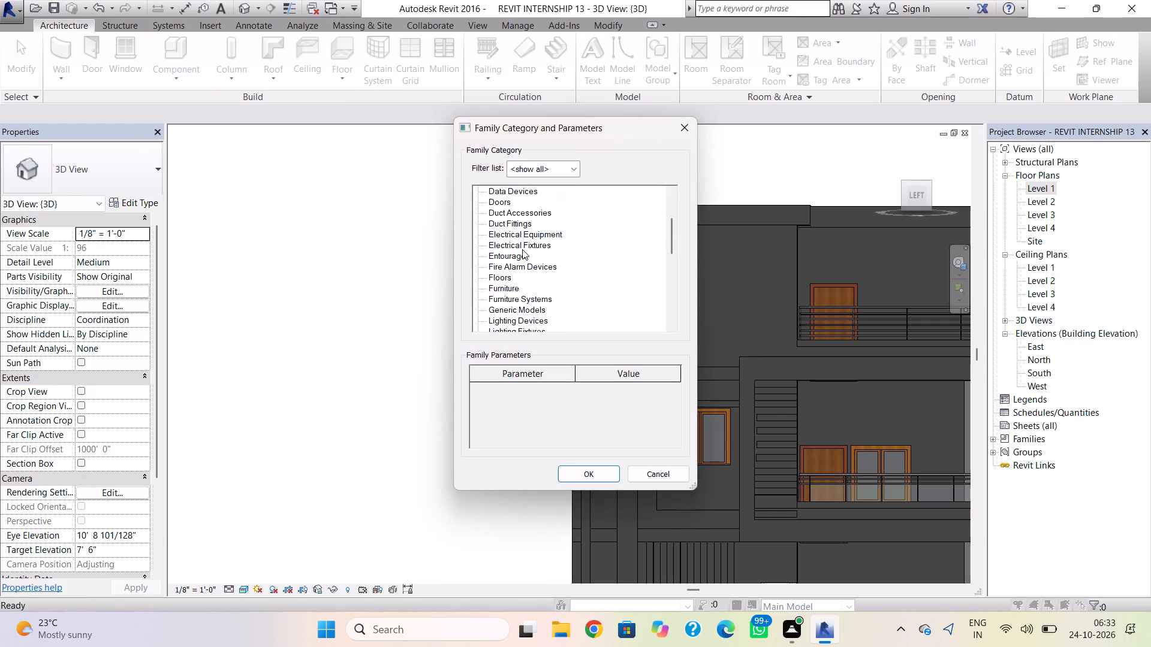
{"action": "scroll", "coordinate": [522, 249], "scroll_direction": "down", "scroll_amount": 18}
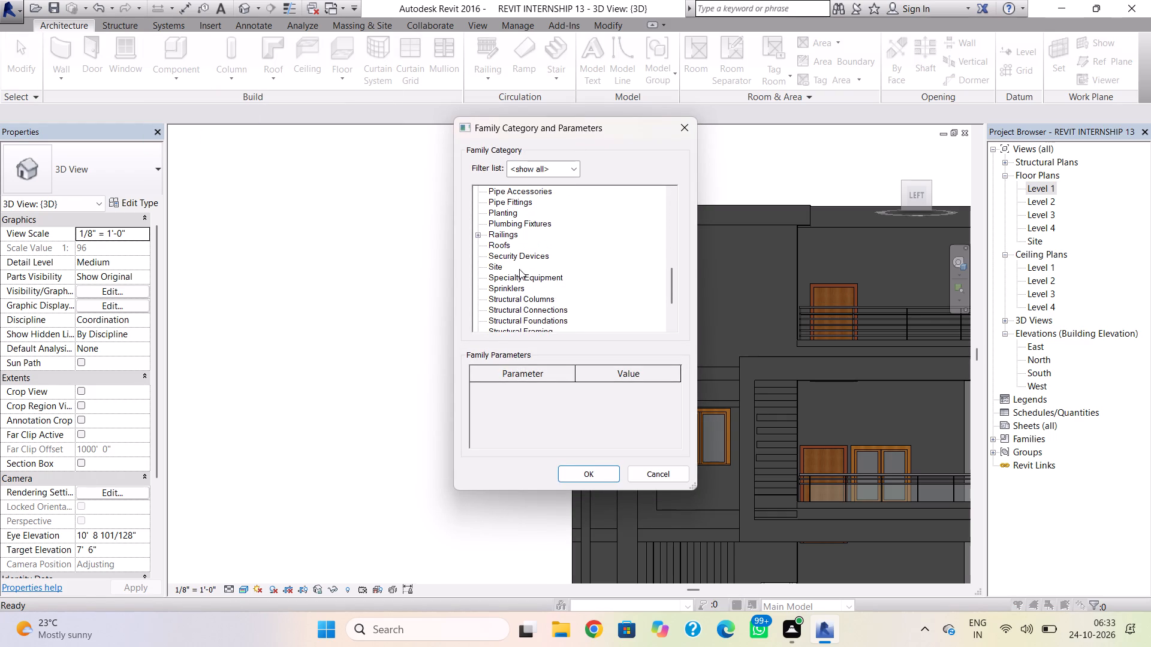
{"action": "scroll", "coordinate": [518, 273], "scroll_direction": "down", "scroll_amount": 8}
{"action": "left_click", "coordinate": [493, 307]}
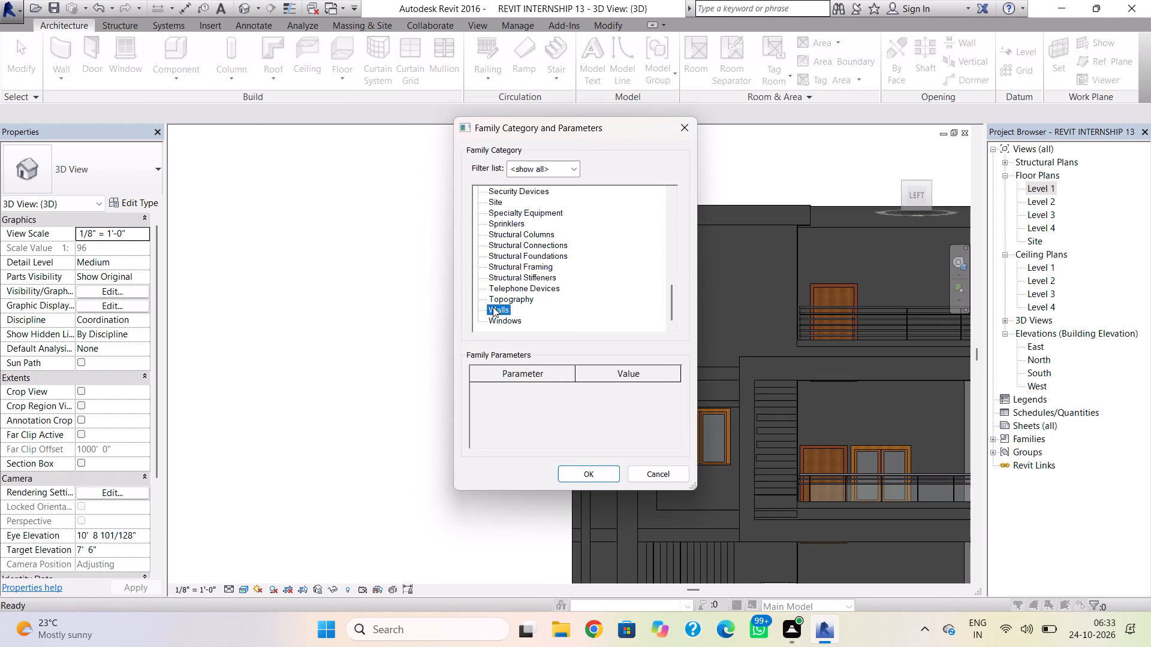
{"action": "left_click", "coordinate": [592, 474]}
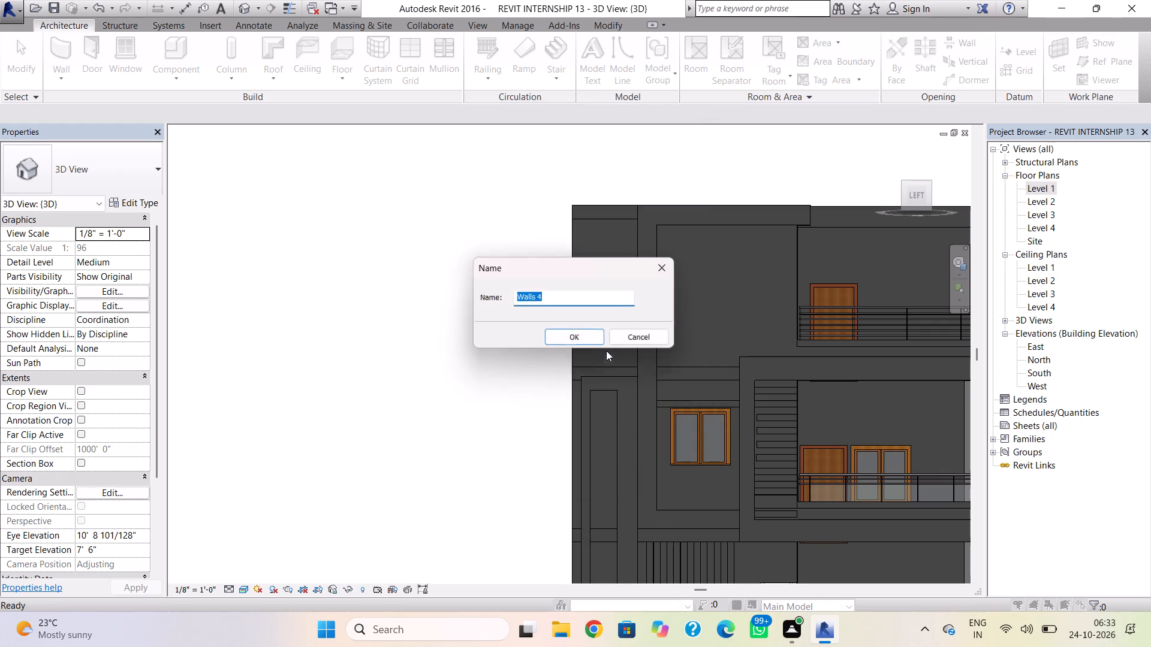
{"action": "left_click", "coordinate": [598, 342]}
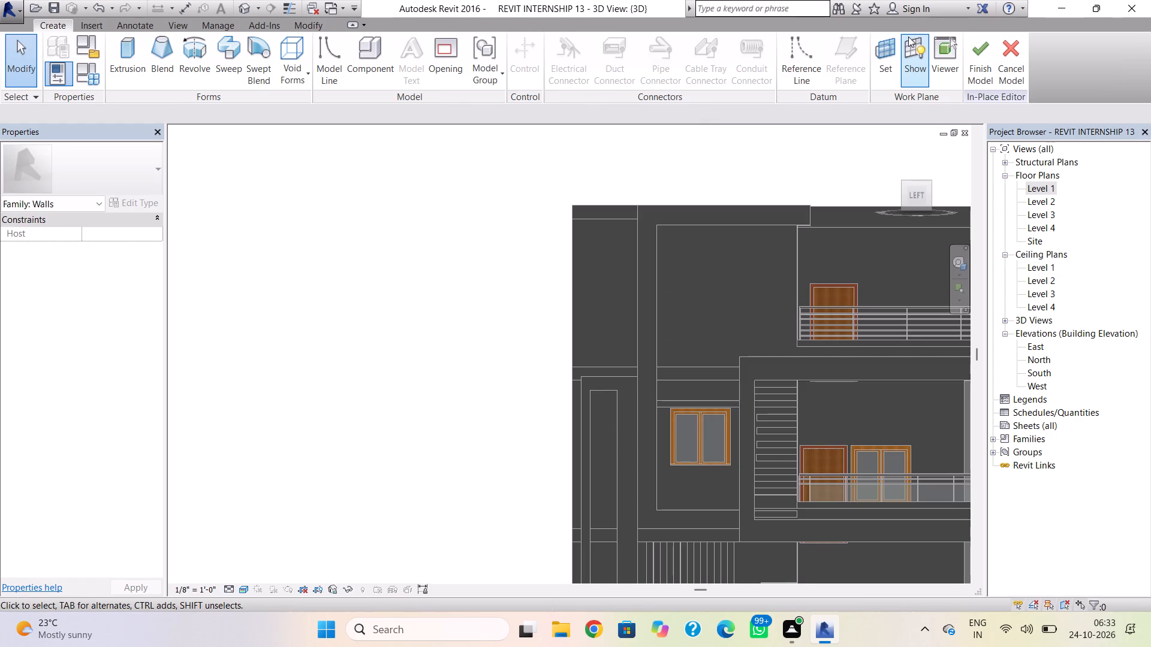
Set the work plane by picking the face of the narrow upper wall at the outer corner of the left facade.
{"action": "left_click", "coordinate": [887, 57]}
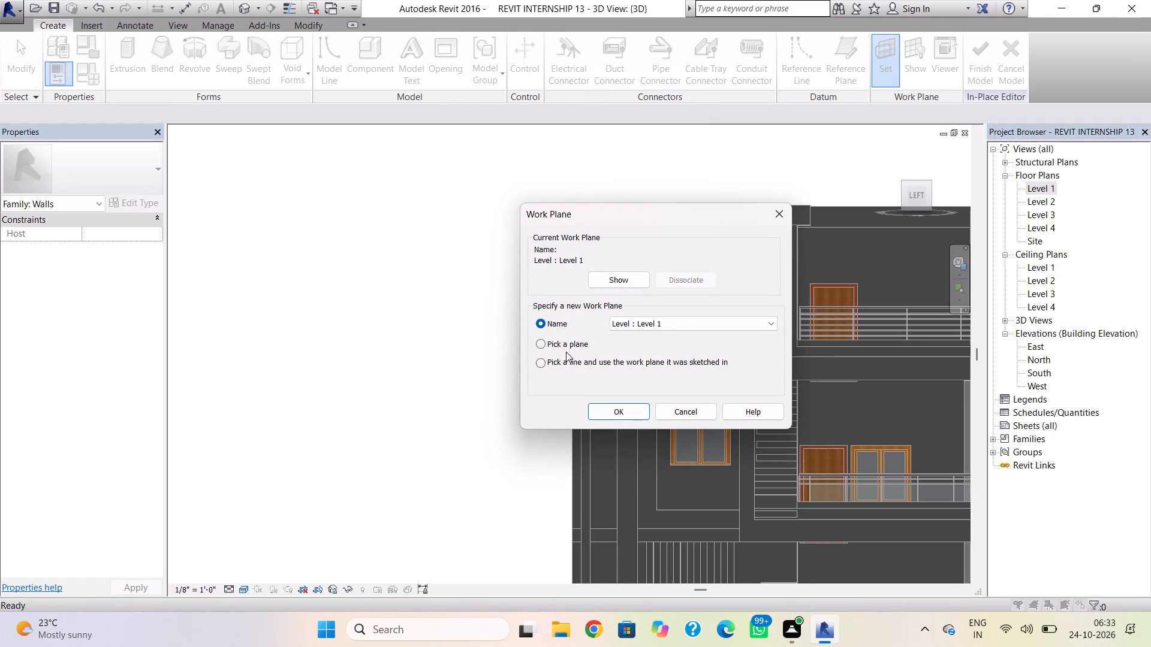
{"action": "left_click", "coordinate": [536, 346]}
{"action": "left_click", "coordinate": [603, 407]}
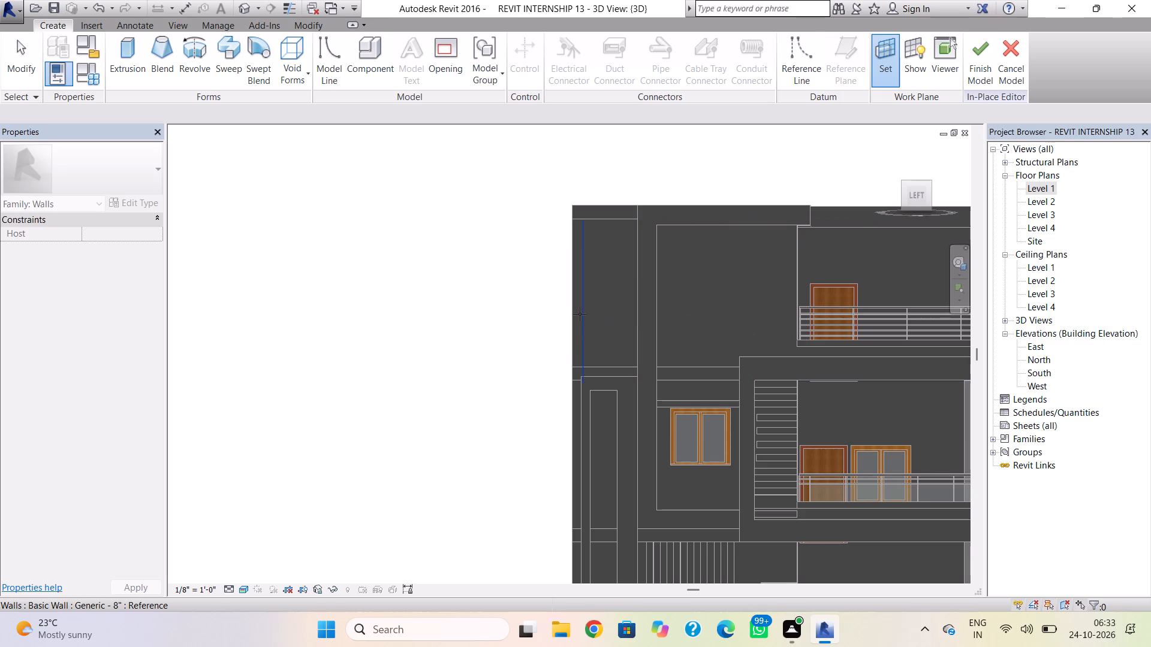
{"action": "right_click_drag", "start_coordinate": [577, 310], "coordinate": [612, 331], "text": "shift"}
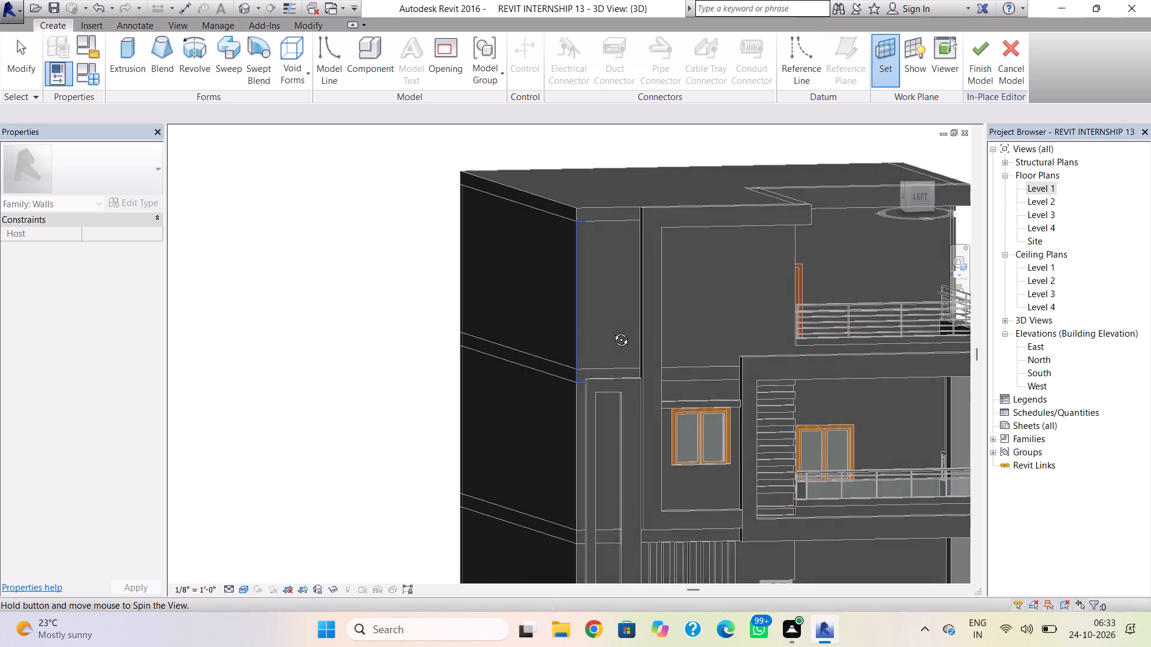
{"action": "right_click_drag", "start_coordinate": [612, 331], "coordinate": [617, 351], "text": "shift"}
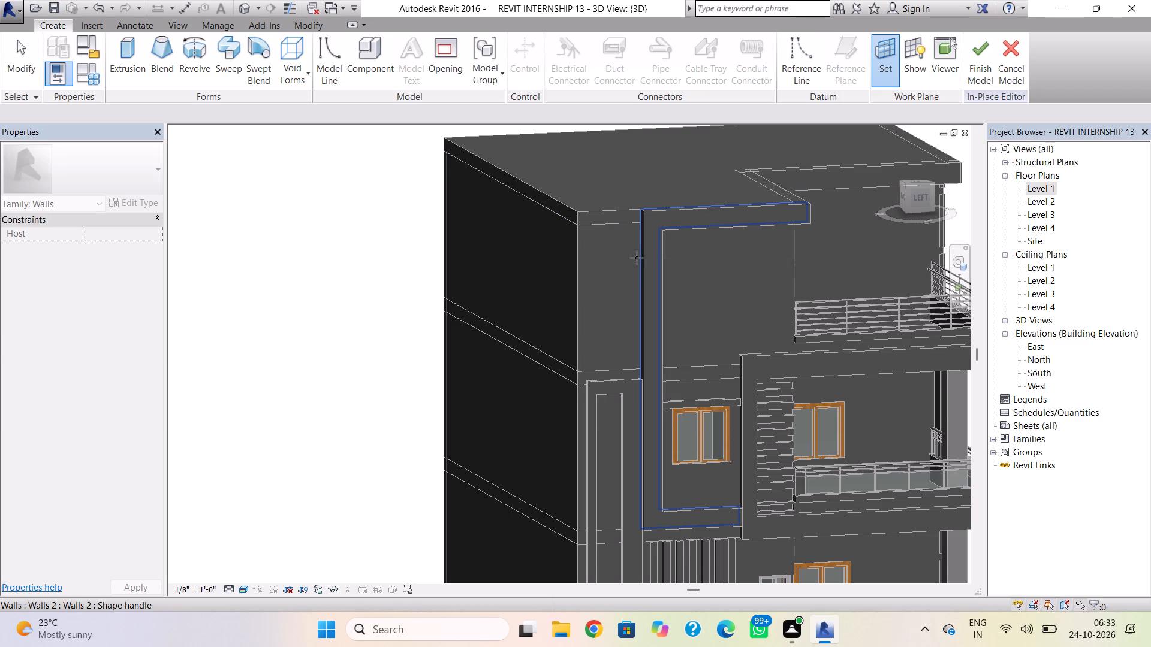
{"action": "scroll", "coordinate": [598, 279], "scroll_direction": "up", "scroll_amount": 2}
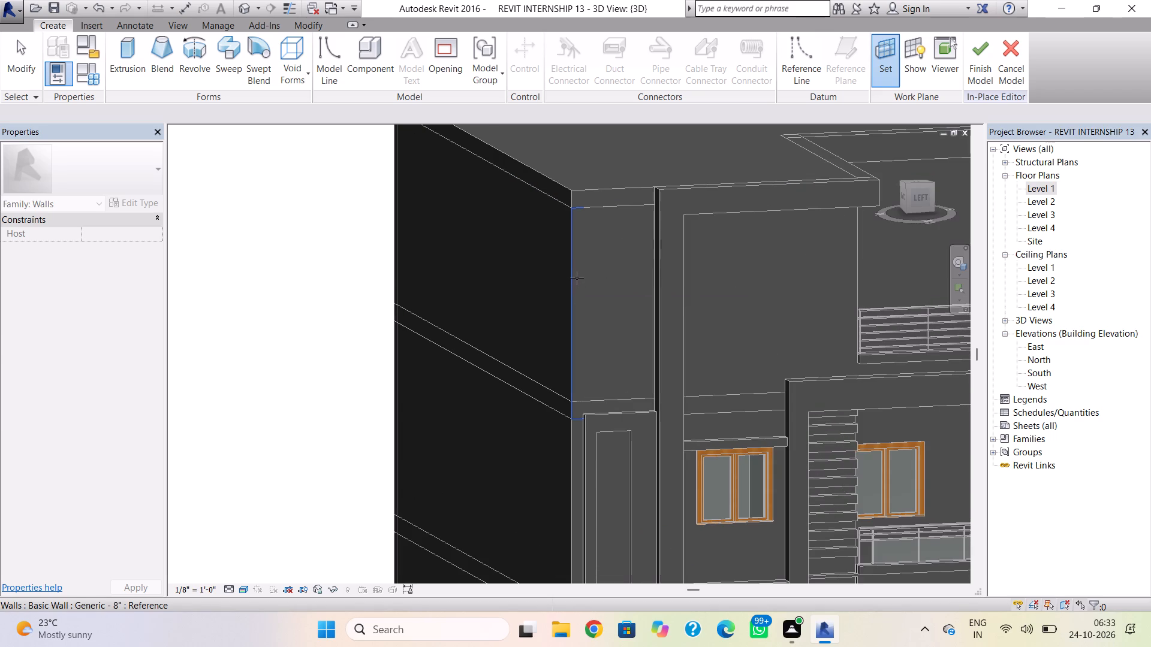
{"action": "left_click", "coordinate": [577, 265]}
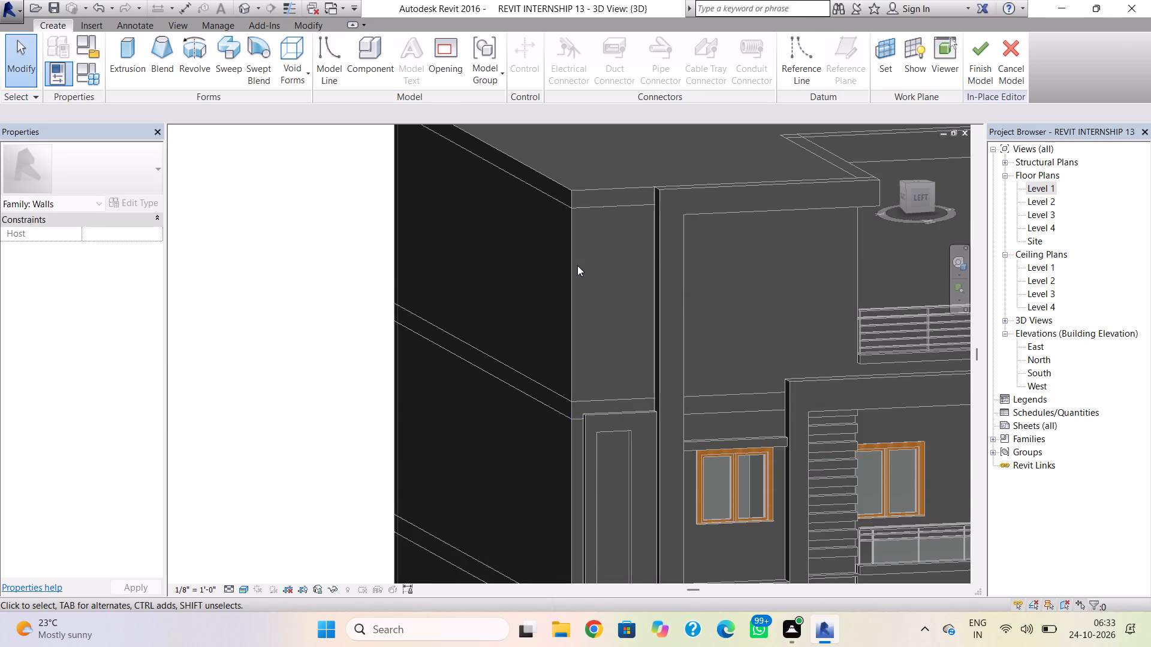
Start an extrusion and sketch a narrow vertical rectangle about 6" wide and 3'-6" tall near the top of the narrow upper wall.
{"action": "left_click", "coordinate": [143, 50]}
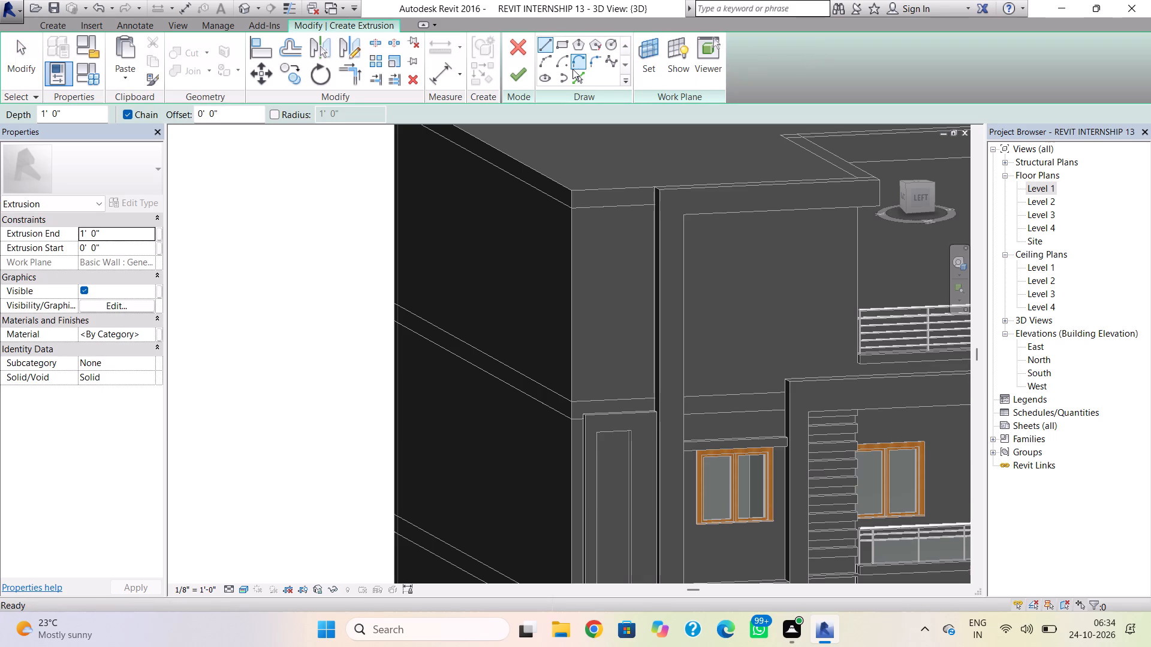
{"action": "left_click", "coordinate": [565, 47]}
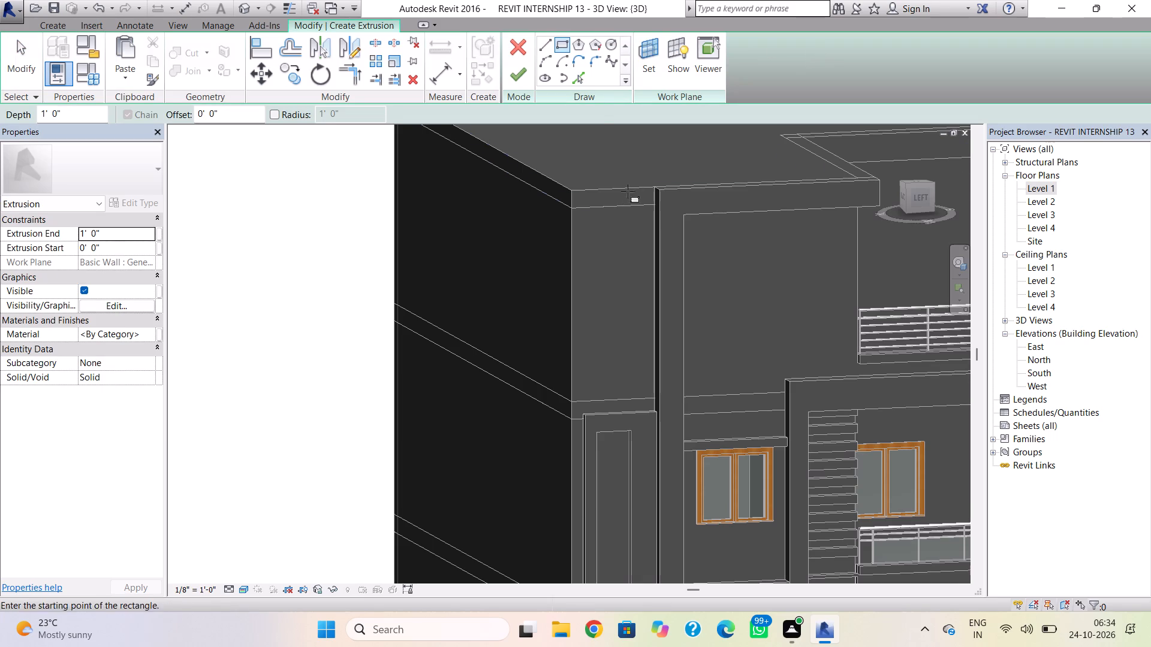
{"action": "right_click_drag", "start_coordinate": [611, 237], "coordinate": [564, 195], "text": "shift"}
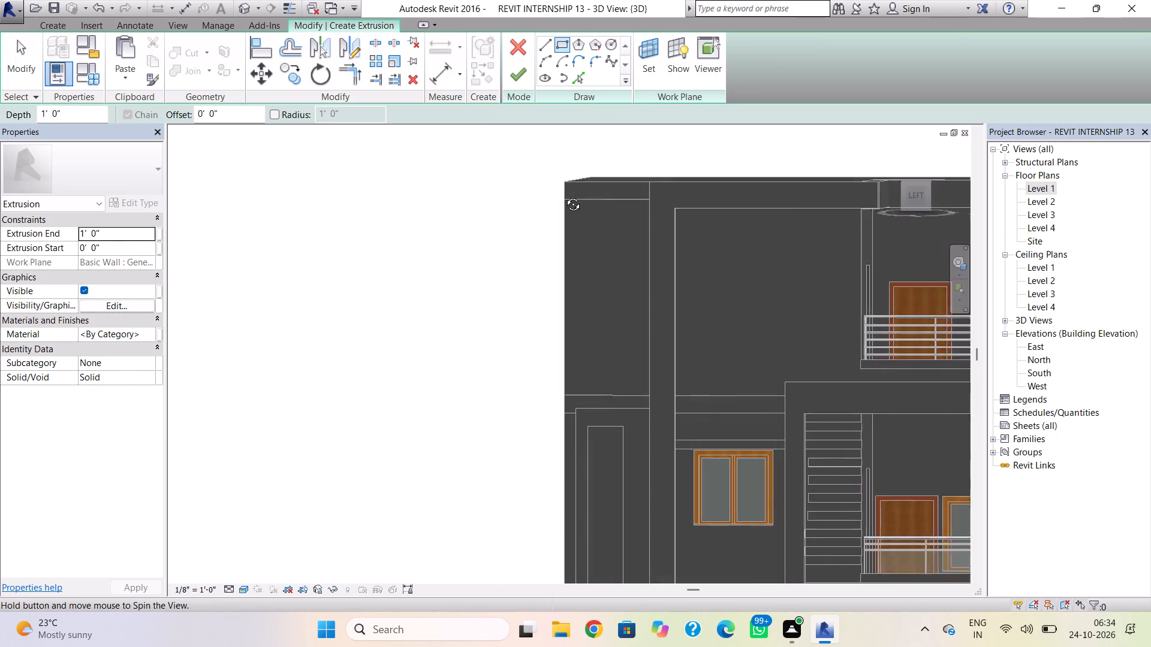
{"action": "right_click_drag", "start_coordinate": [564, 195], "coordinate": [570, 198], "text": "shift"}
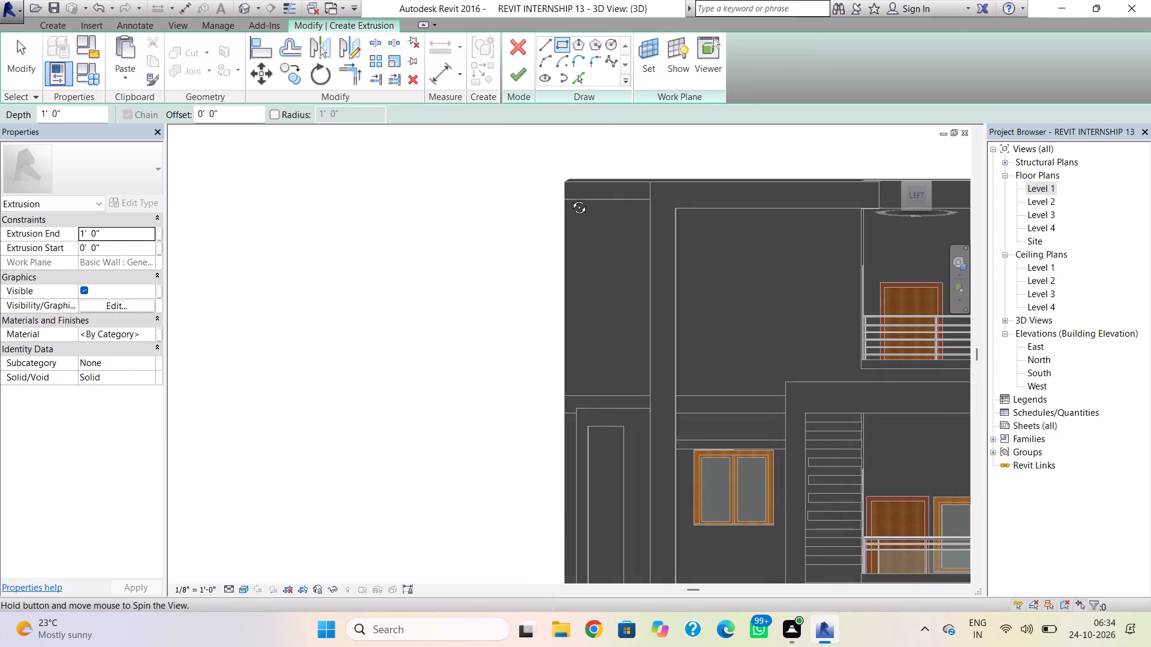
{"action": "right_click_drag", "start_coordinate": [570, 198], "coordinate": [571, 196], "text": "shift"}
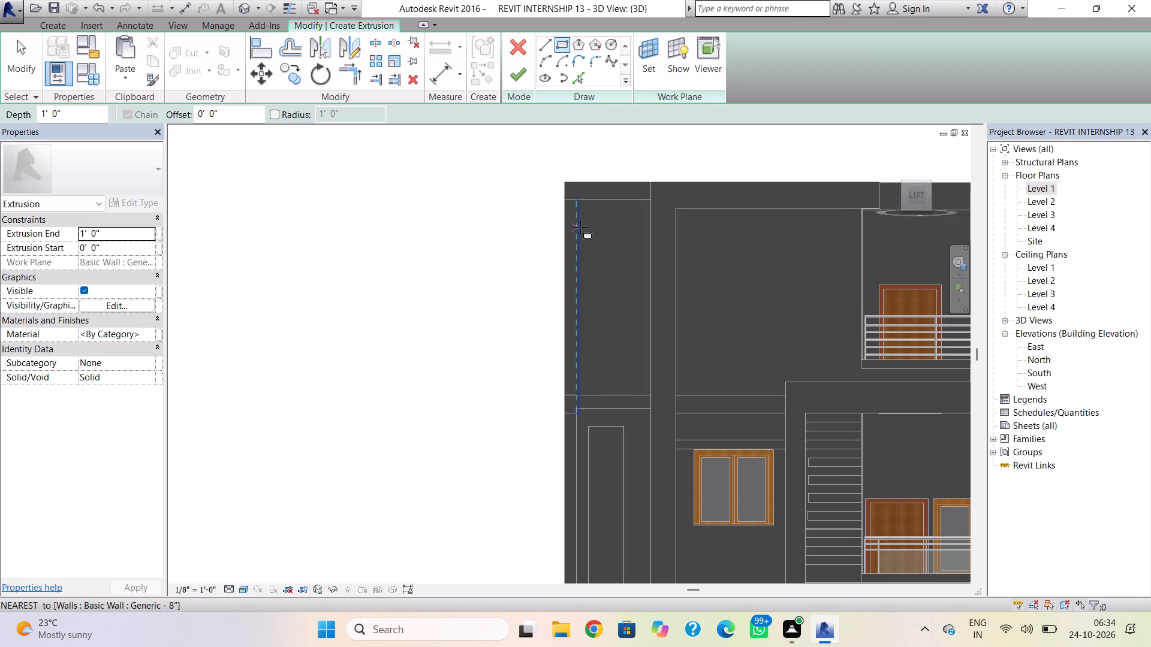
{"action": "left_click", "coordinate": [580, 227]}
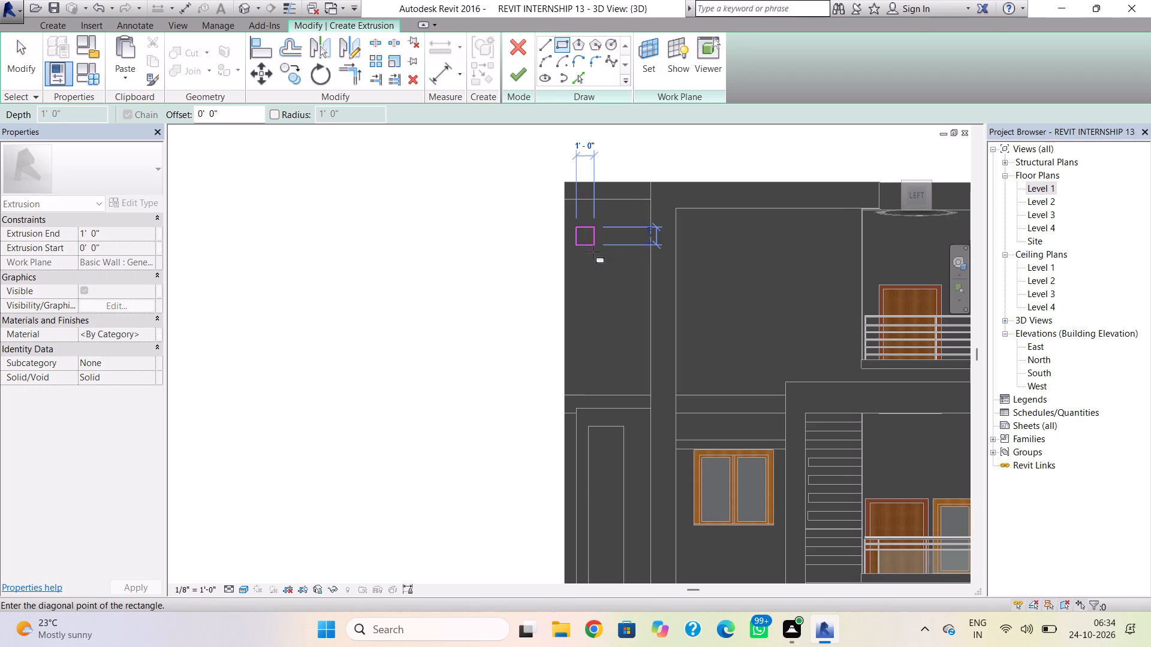
{"action": "left_click", "coordinate": [587, 288]}
{"action": "key", "text": "grave"}
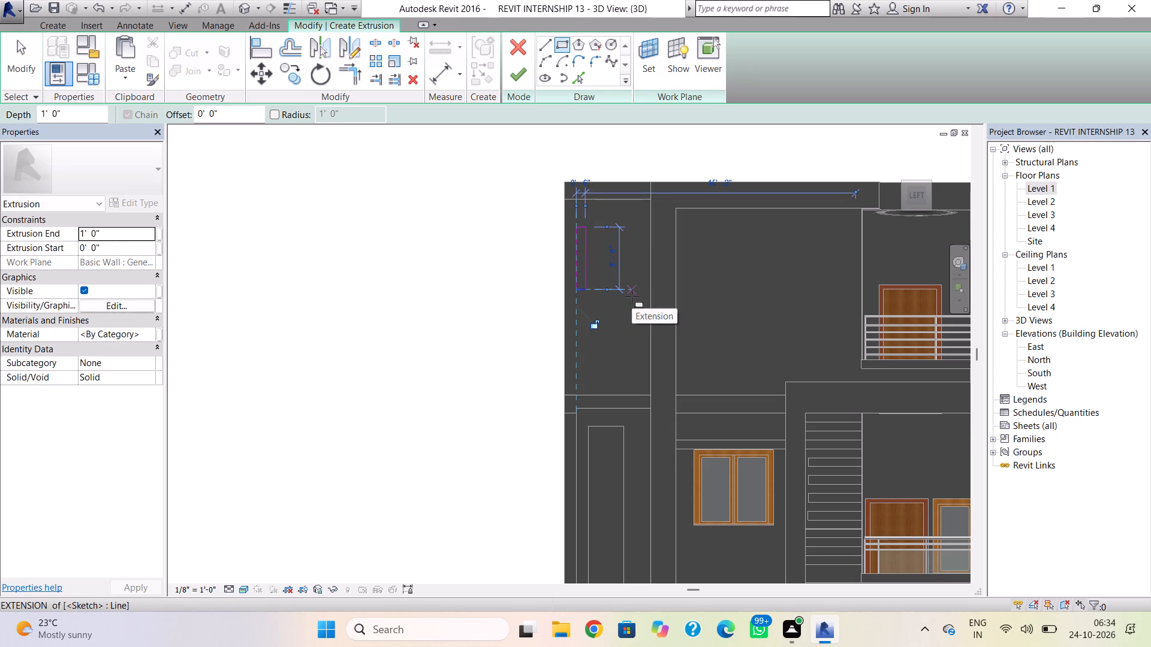
{"action": "key", "text": "Escape"}
{"action": "key", "text": "Escape"}
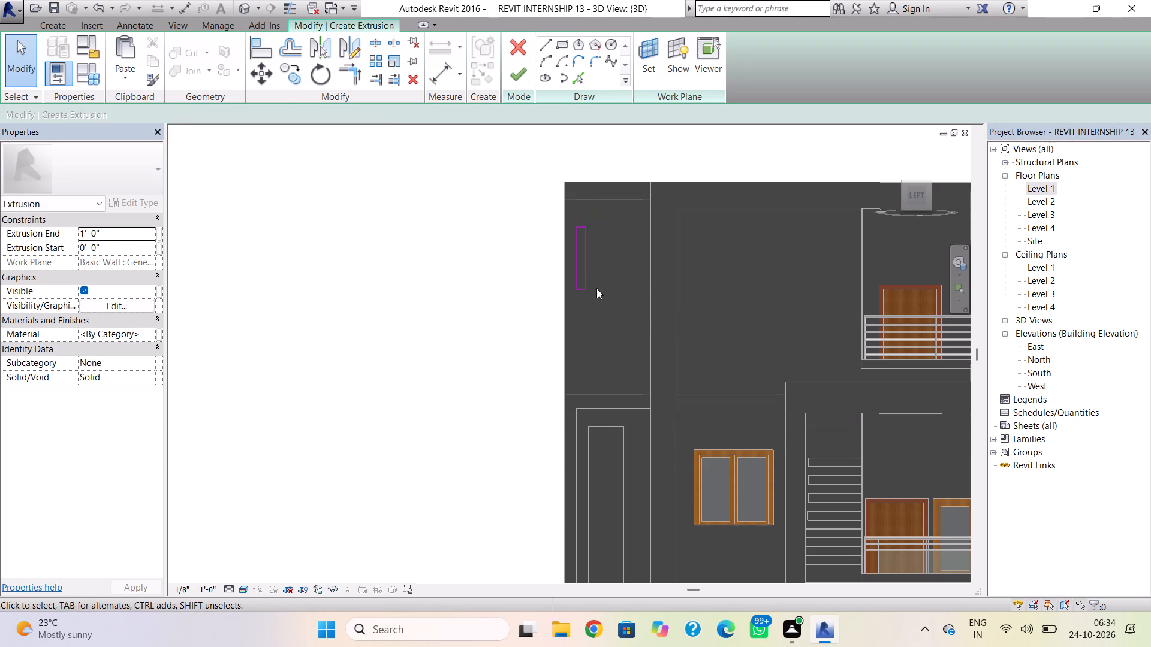
Shorten the rectangle to 3'-0" tall by nudging its bottom line upward.
{"action": "left_click", "coordinate": [578, 286]}
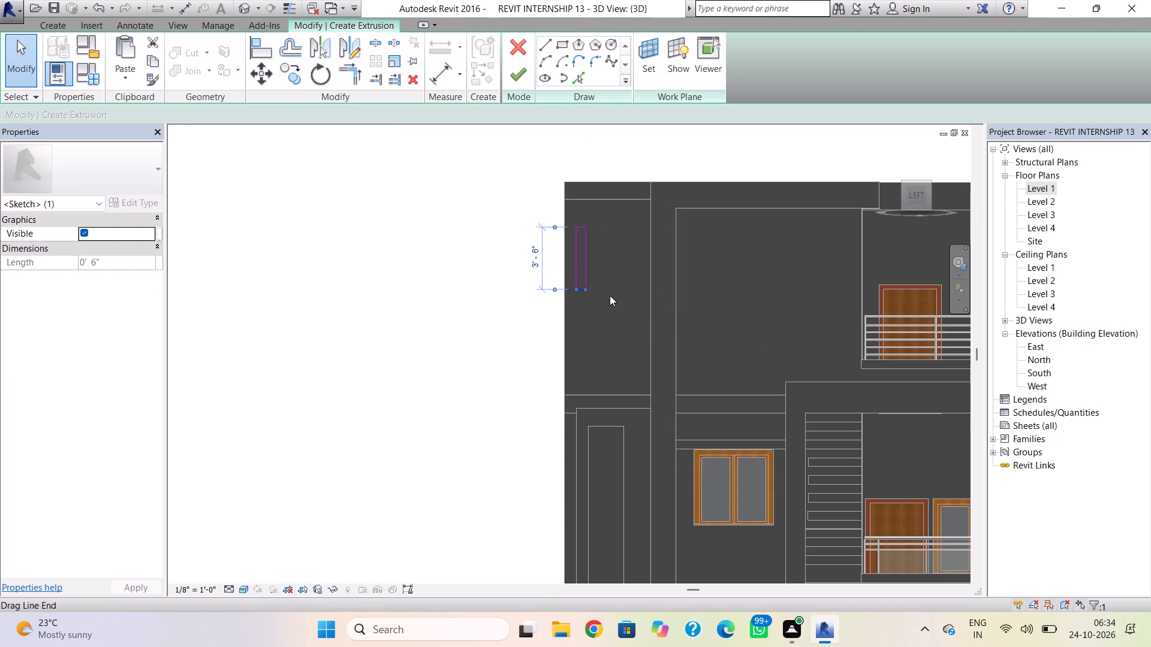
{"action": "key", "text": "Up"}
{"action": "key", "text": "Up"}
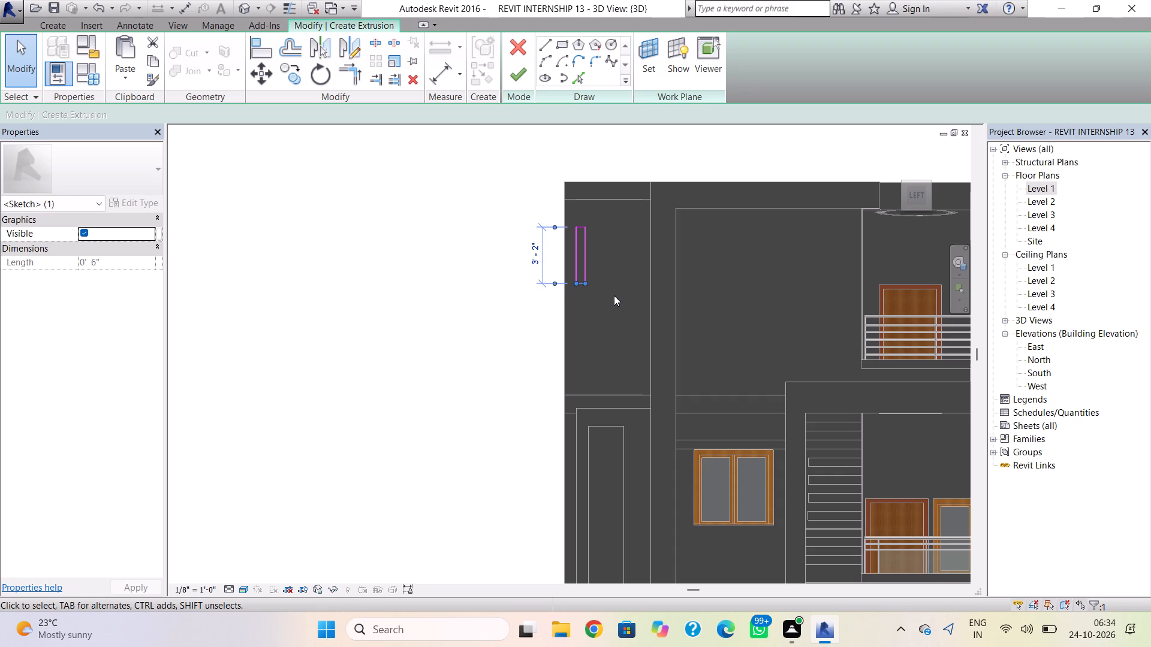
{"action": "key", "text": "Up"}
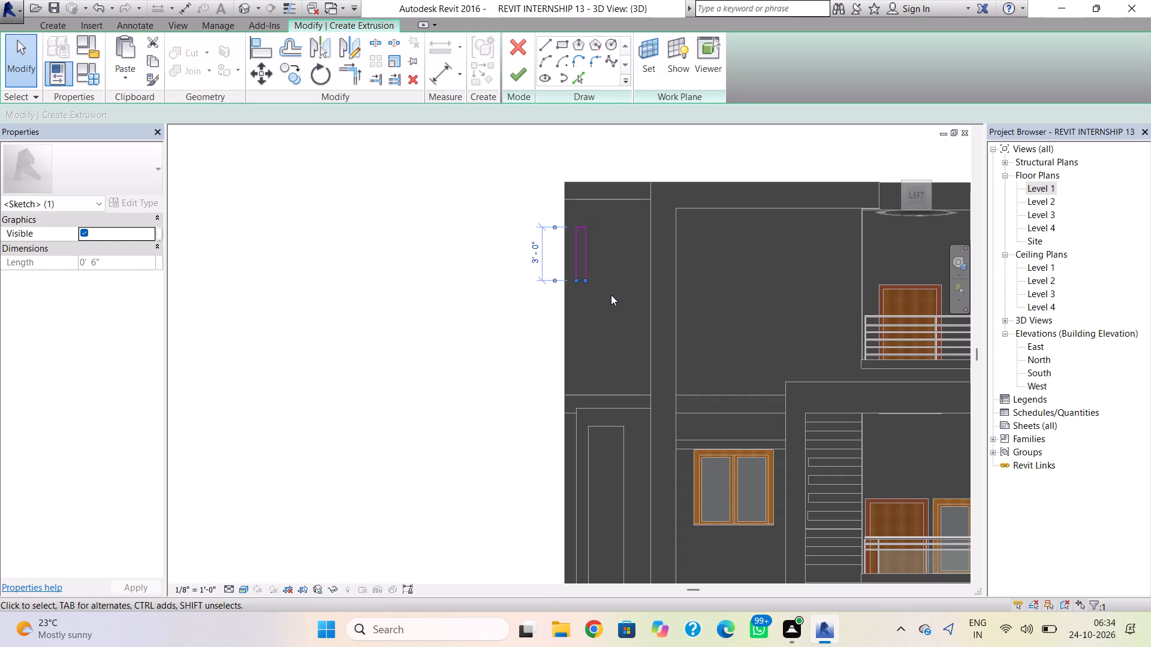
{"action": "key", "text": "Escape"}
Copy the rectangle and paste four copies beside it at the same height, forming a row of five vertical strips.
{"action": "left_click_drag", "start_coordinate": [602, 214], "coordinate": [572, 293]}
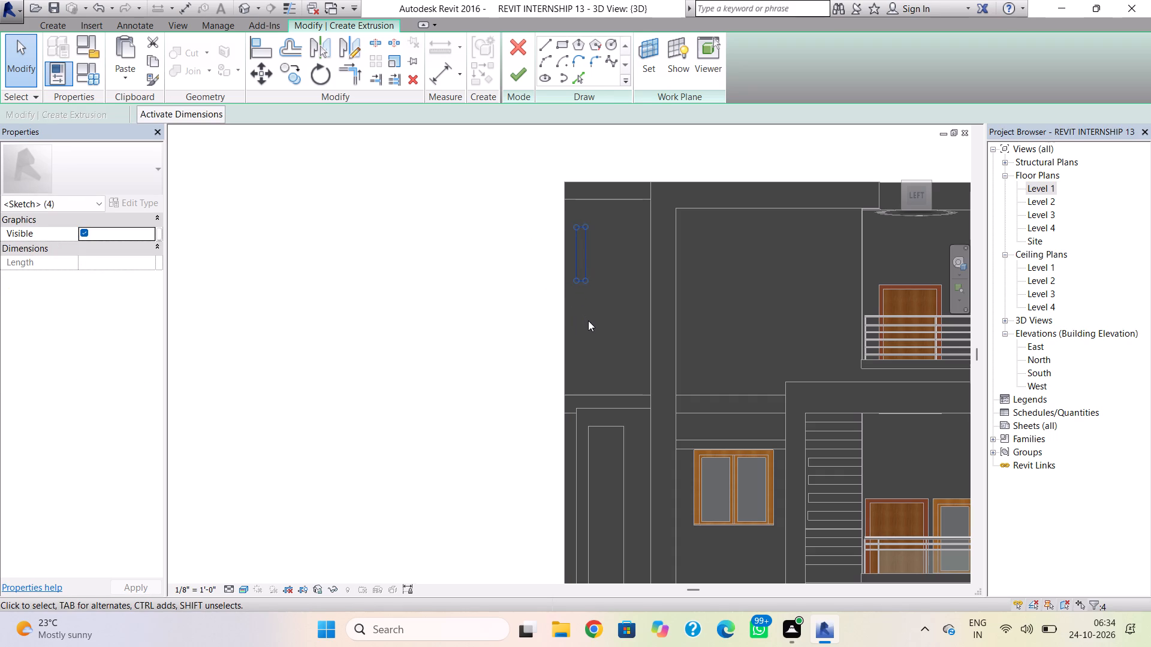
{"action": "key", "text": "ctrl+c"}
{"action": "key", "text": "ctrl+c"}
{"action": "key", "text": "ctrl+v"}
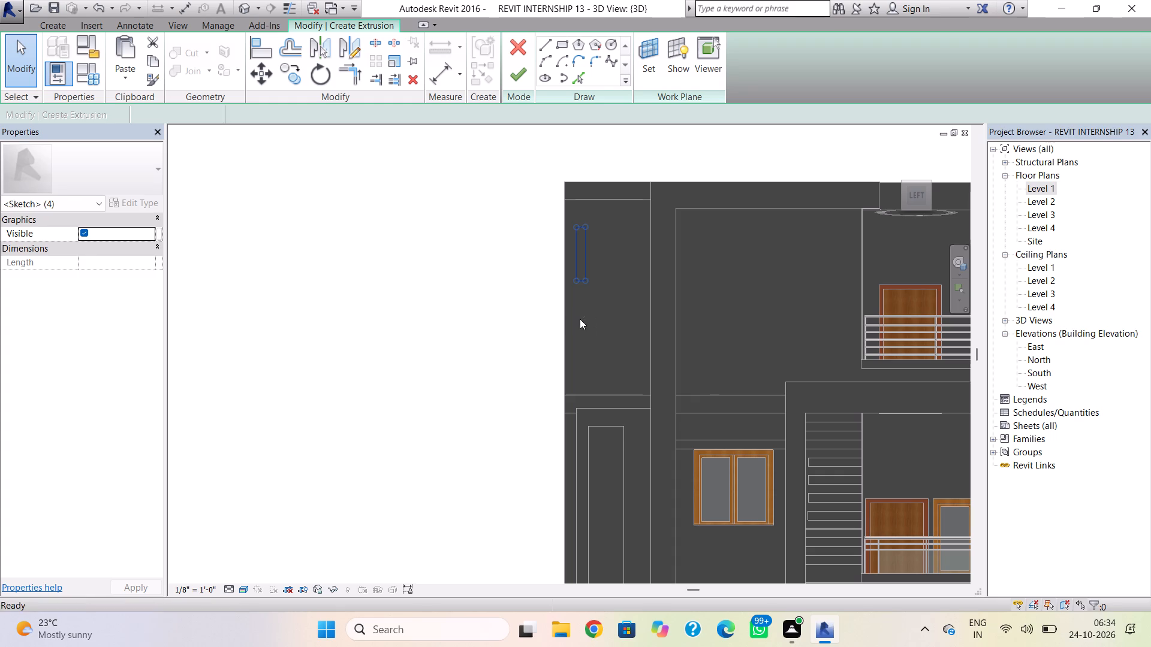
{"action": "left_click", "coordinate": [602, 276]}
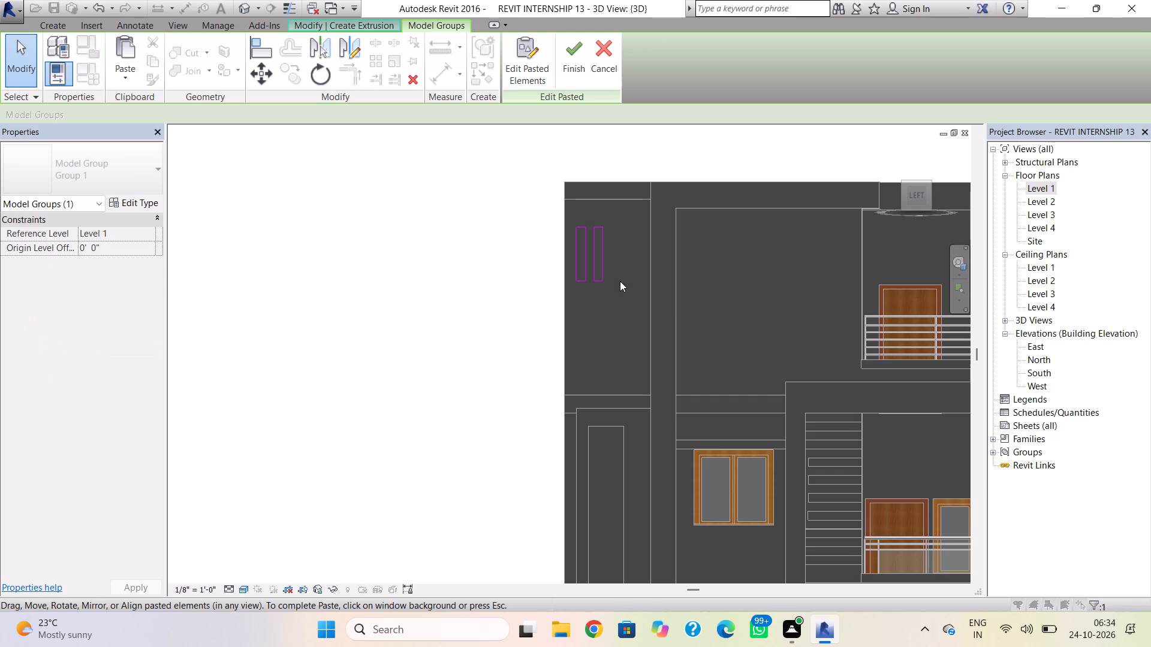
{"action": "key", "text": "ctrl+v"}
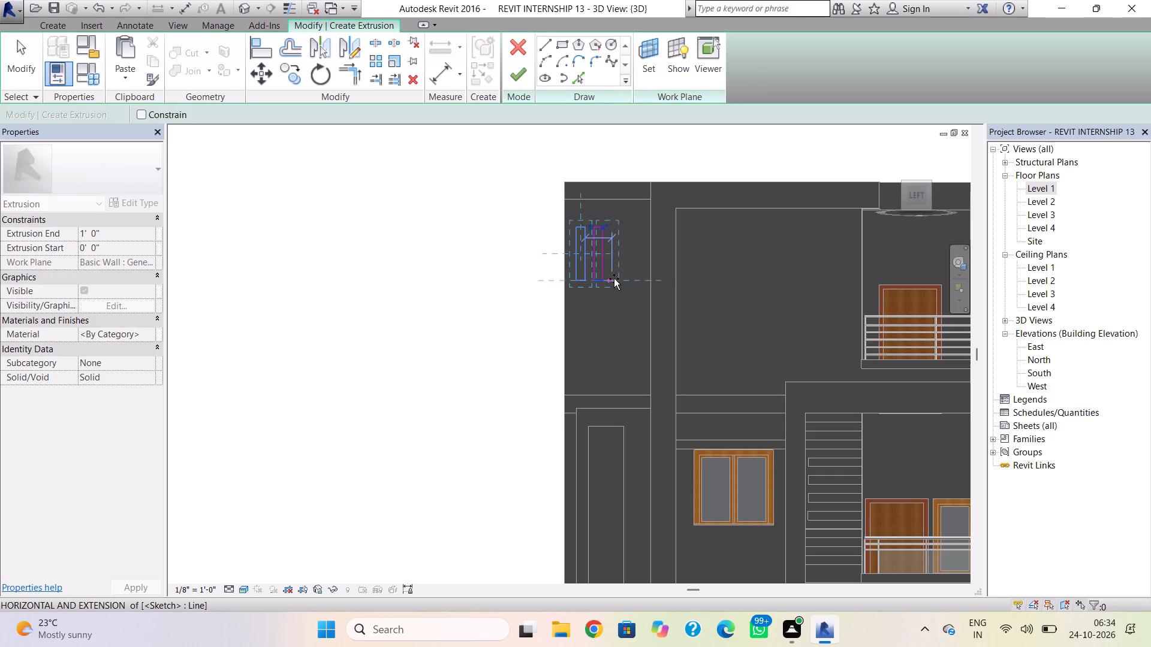
{"action": "scroll", "coordinate": [618, 280], "scroll_direction": "up", "scroll_amount": 4}
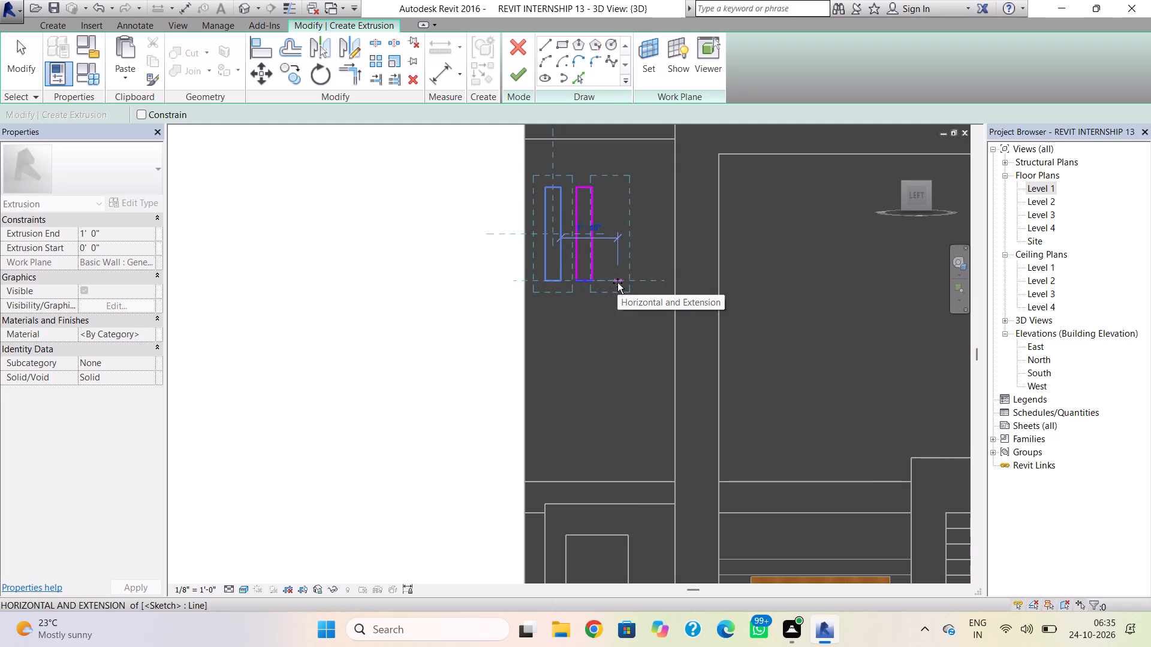
{"action": "left_click", "coordinate": [617, 283]}
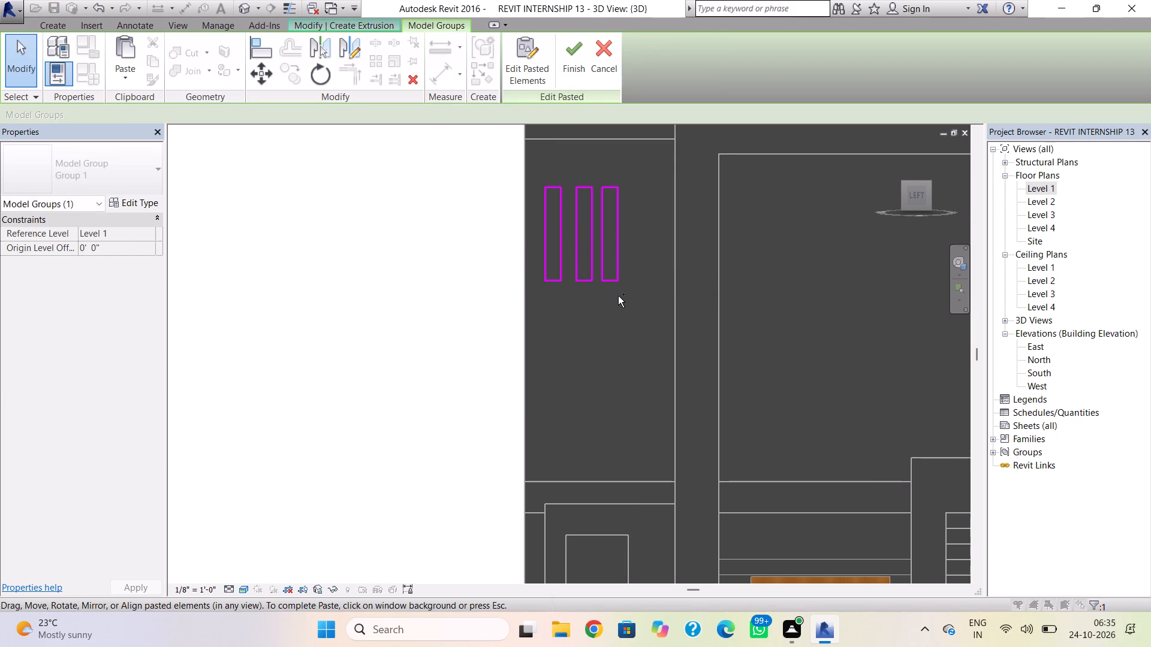
{"action": "key", "text": "ctrl+v"}
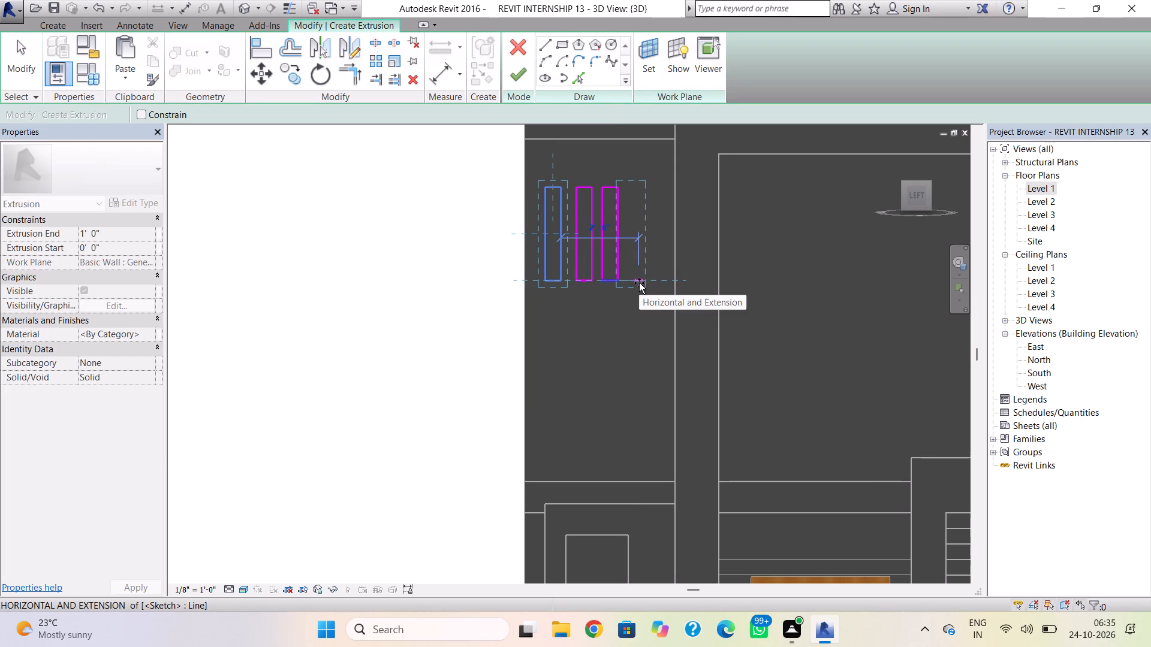
{"action": "left_click", "coordinate": [639, 283]}
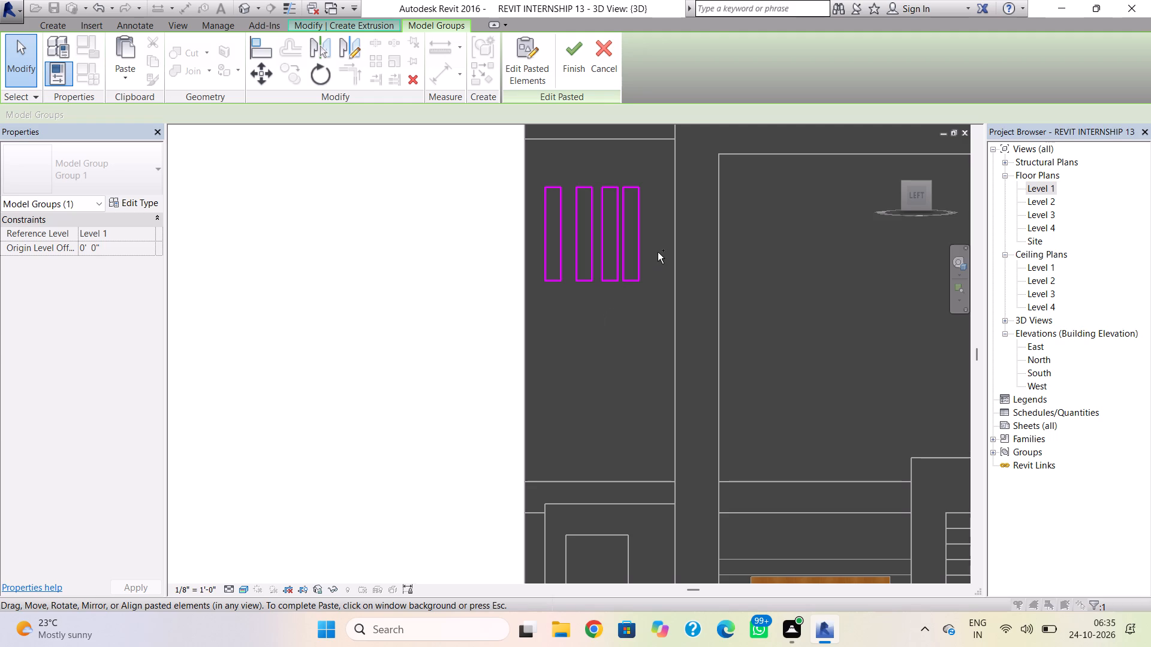
{"action": "key", "text": "ctrl+v"}
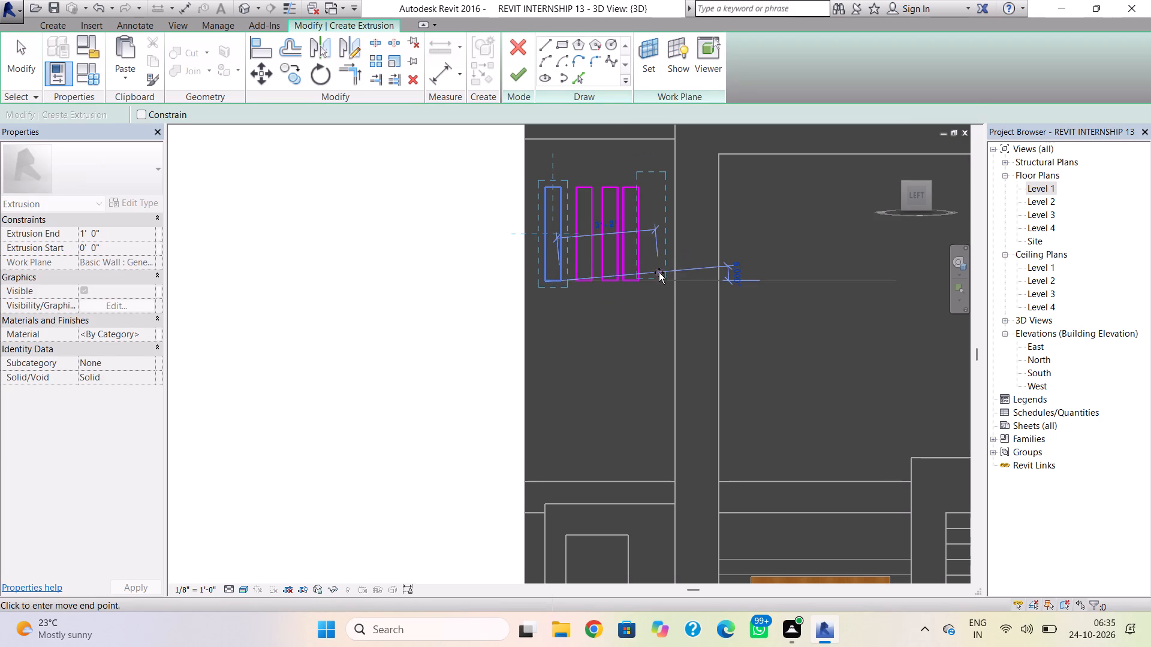
{"action": "left_click", "coordinate": [660, 276]}
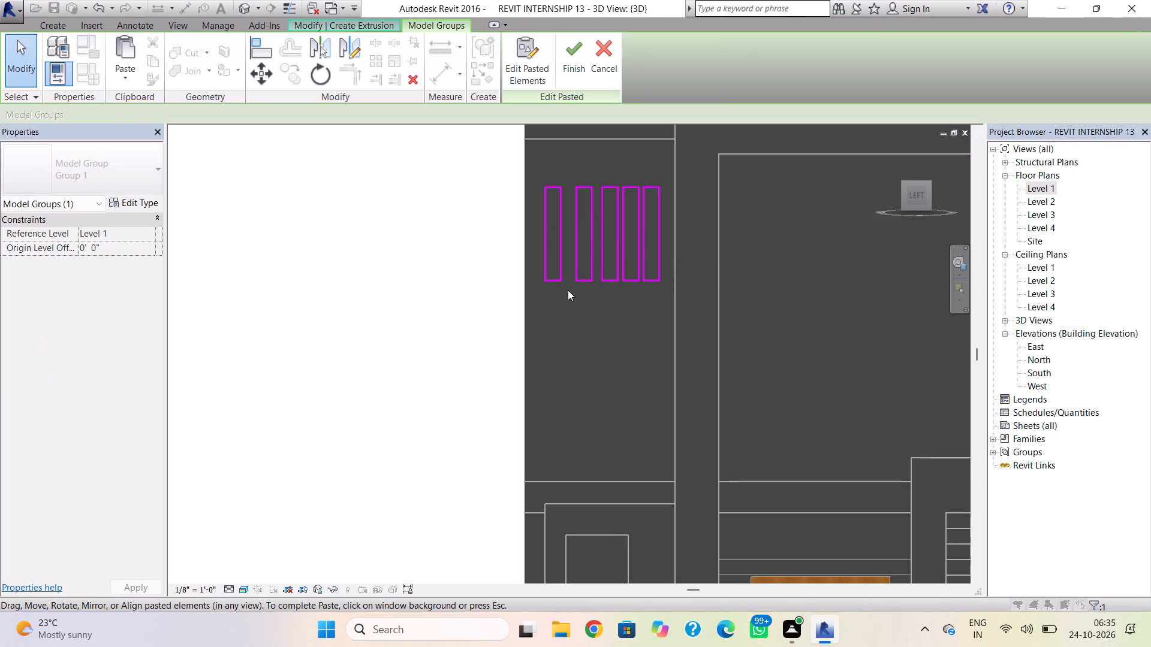
{"action": "key", "text": "Escape"}
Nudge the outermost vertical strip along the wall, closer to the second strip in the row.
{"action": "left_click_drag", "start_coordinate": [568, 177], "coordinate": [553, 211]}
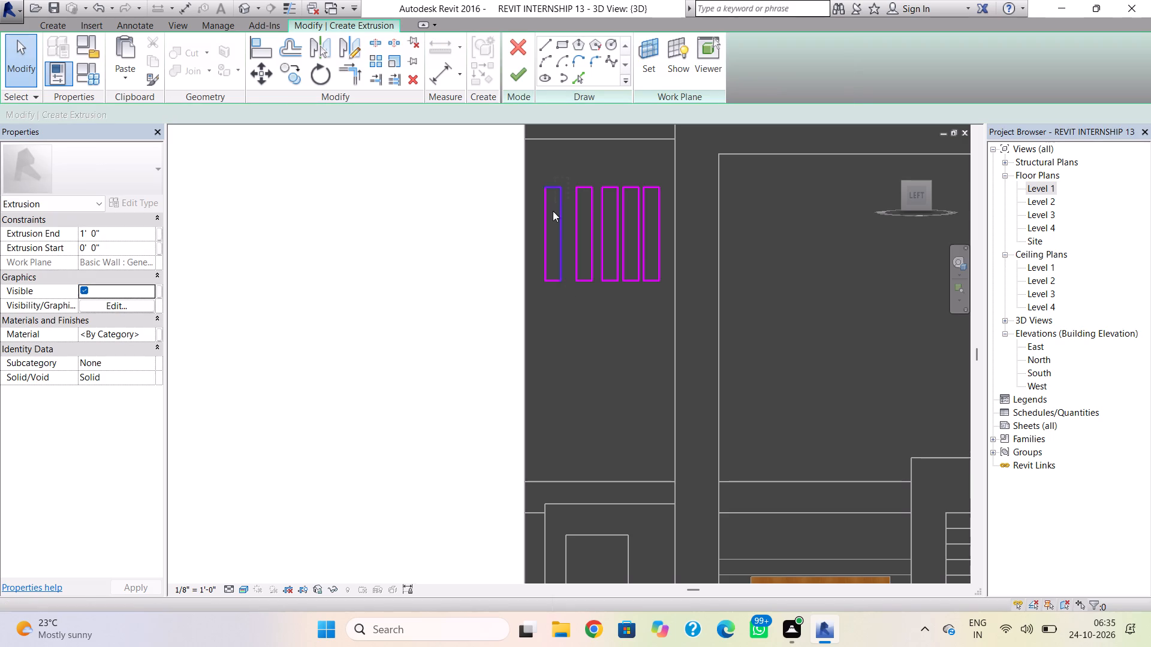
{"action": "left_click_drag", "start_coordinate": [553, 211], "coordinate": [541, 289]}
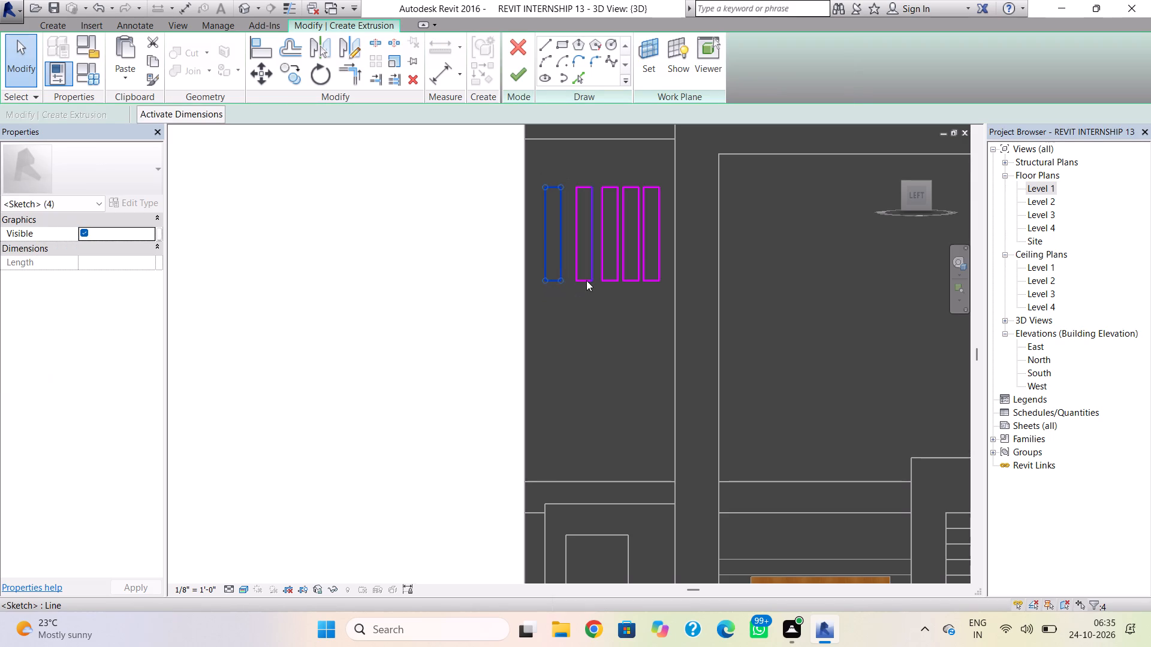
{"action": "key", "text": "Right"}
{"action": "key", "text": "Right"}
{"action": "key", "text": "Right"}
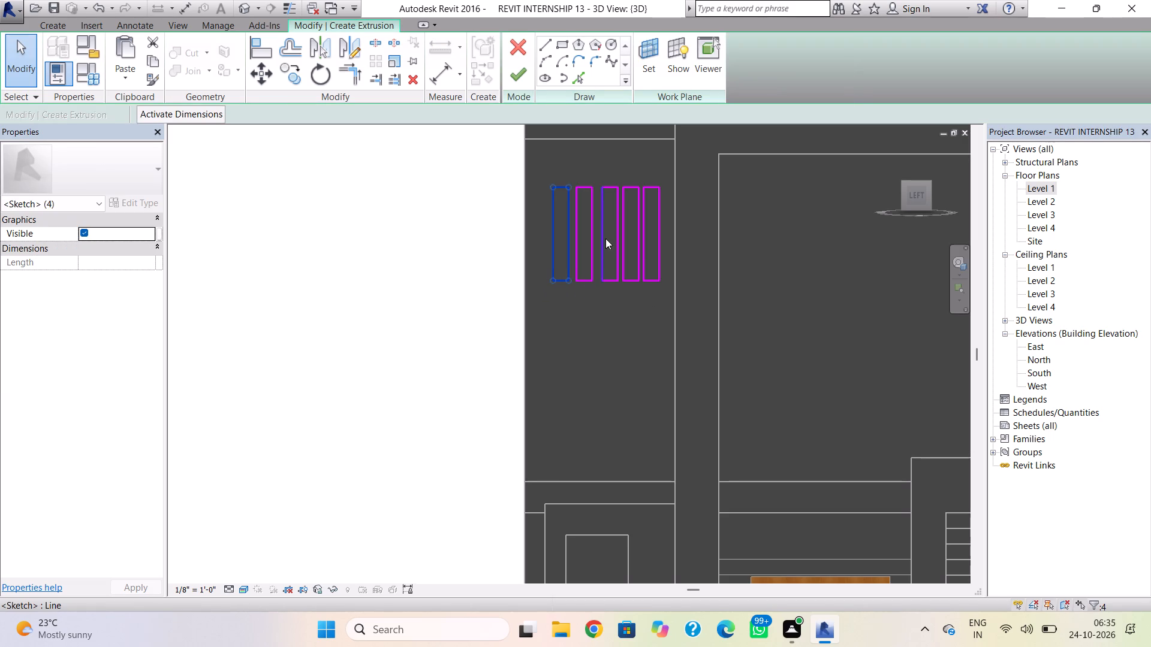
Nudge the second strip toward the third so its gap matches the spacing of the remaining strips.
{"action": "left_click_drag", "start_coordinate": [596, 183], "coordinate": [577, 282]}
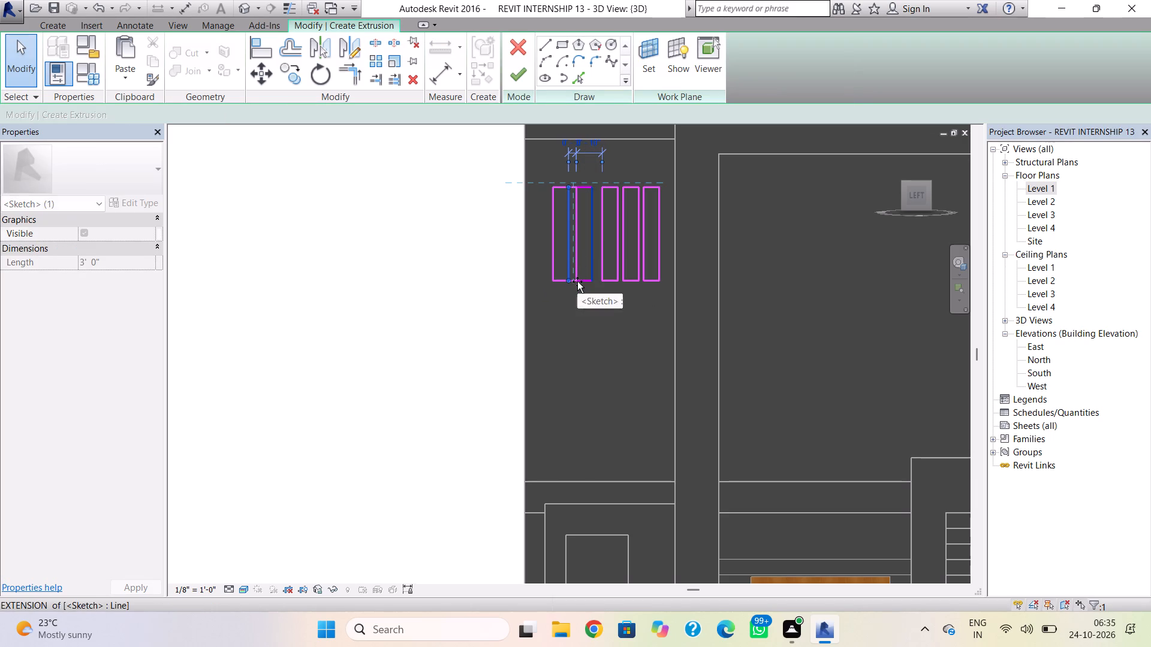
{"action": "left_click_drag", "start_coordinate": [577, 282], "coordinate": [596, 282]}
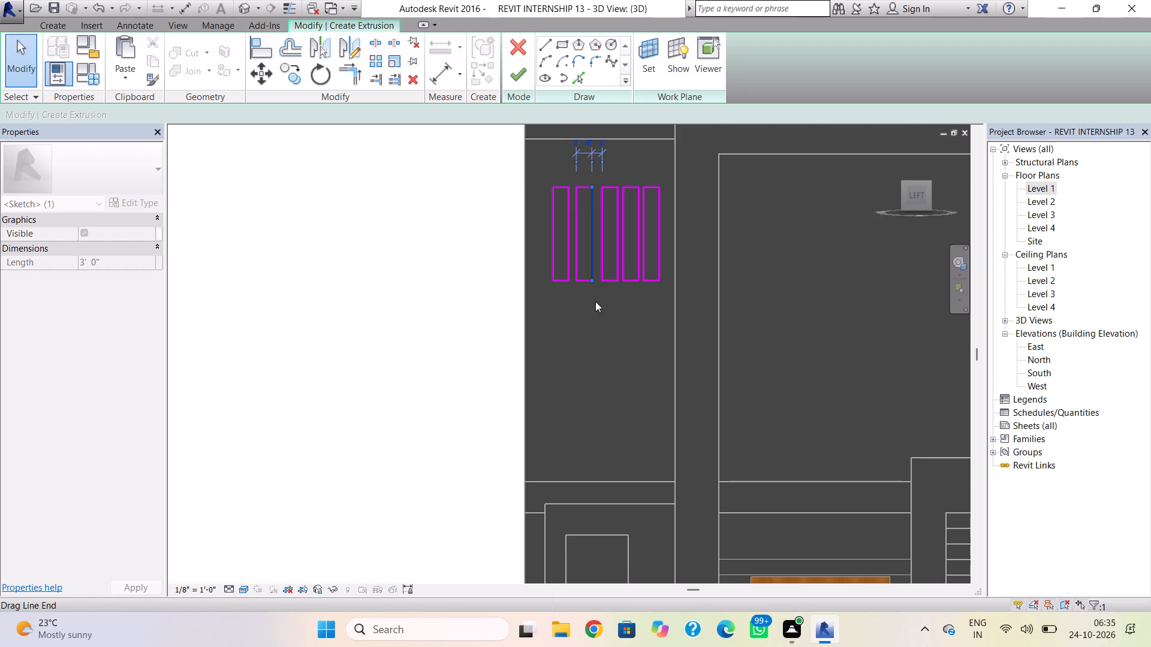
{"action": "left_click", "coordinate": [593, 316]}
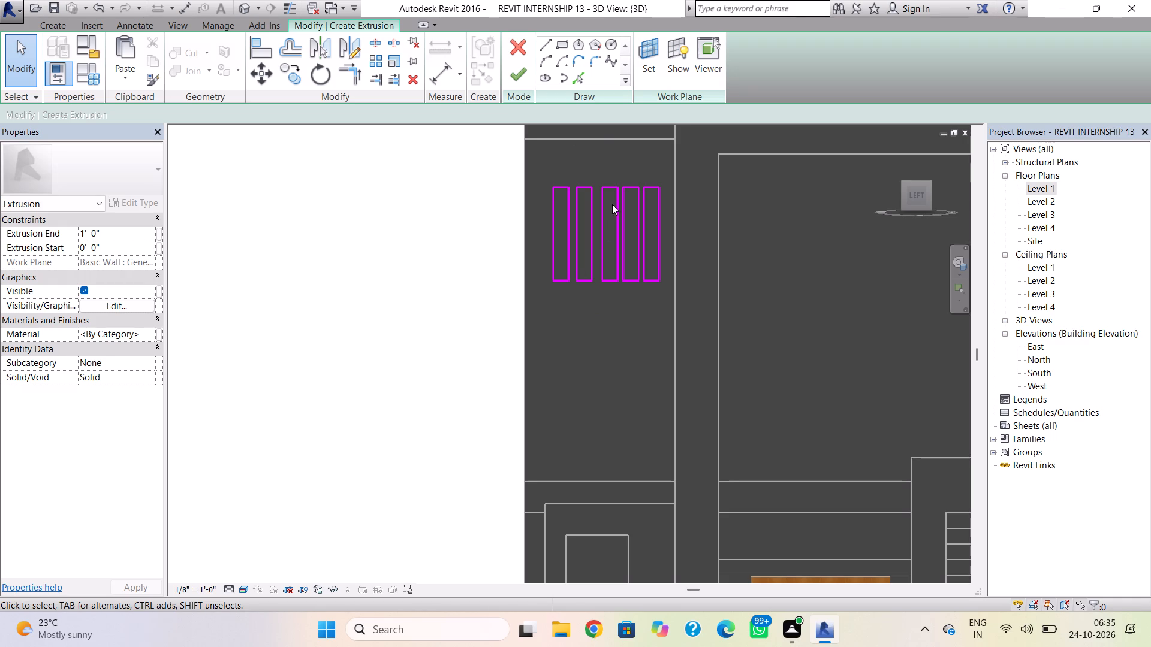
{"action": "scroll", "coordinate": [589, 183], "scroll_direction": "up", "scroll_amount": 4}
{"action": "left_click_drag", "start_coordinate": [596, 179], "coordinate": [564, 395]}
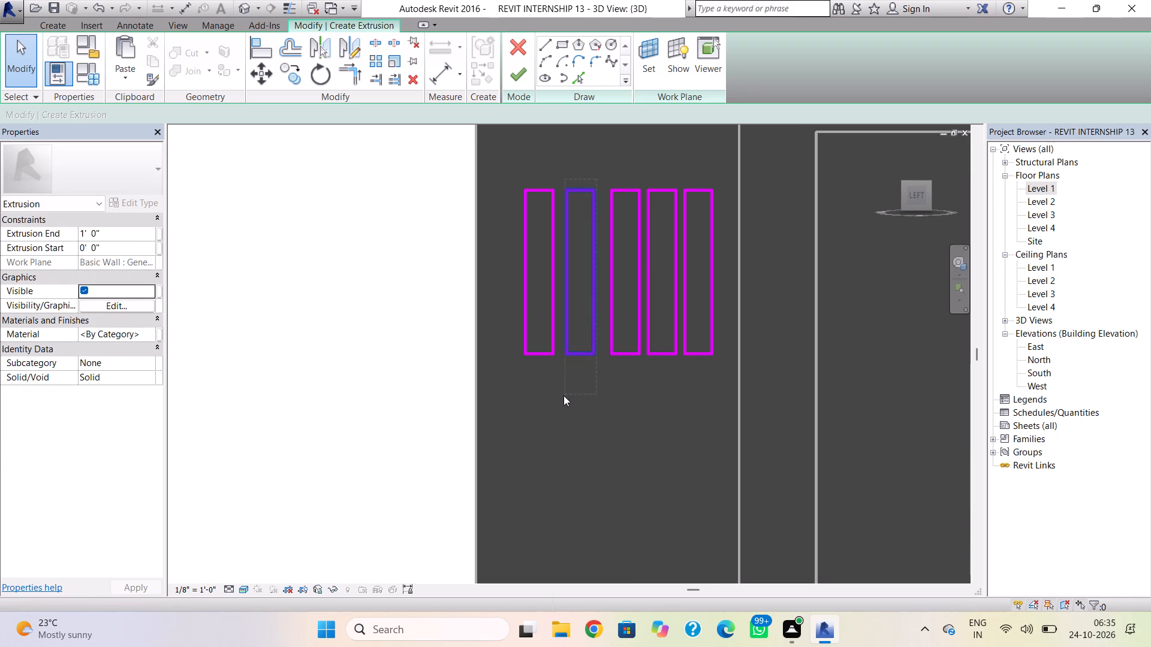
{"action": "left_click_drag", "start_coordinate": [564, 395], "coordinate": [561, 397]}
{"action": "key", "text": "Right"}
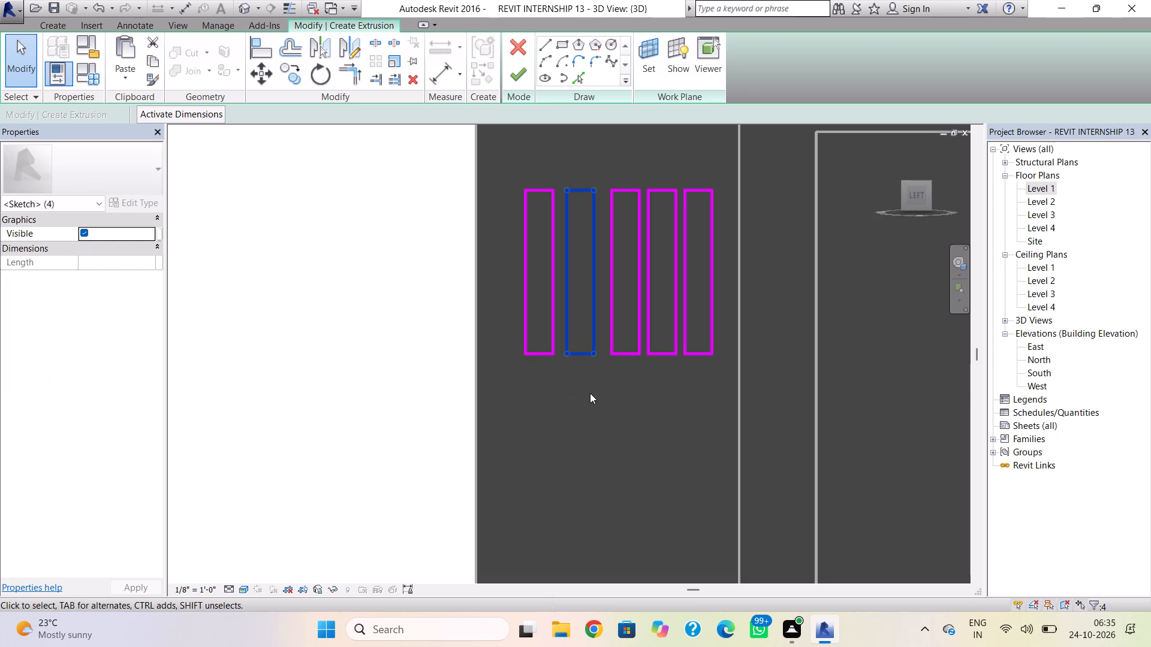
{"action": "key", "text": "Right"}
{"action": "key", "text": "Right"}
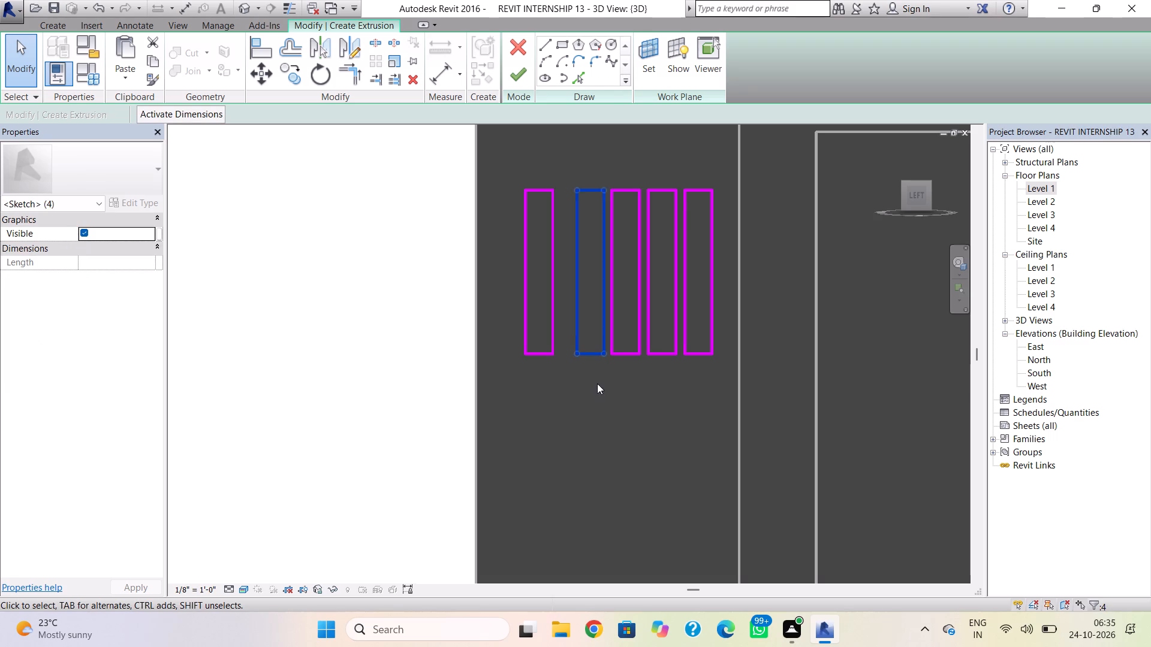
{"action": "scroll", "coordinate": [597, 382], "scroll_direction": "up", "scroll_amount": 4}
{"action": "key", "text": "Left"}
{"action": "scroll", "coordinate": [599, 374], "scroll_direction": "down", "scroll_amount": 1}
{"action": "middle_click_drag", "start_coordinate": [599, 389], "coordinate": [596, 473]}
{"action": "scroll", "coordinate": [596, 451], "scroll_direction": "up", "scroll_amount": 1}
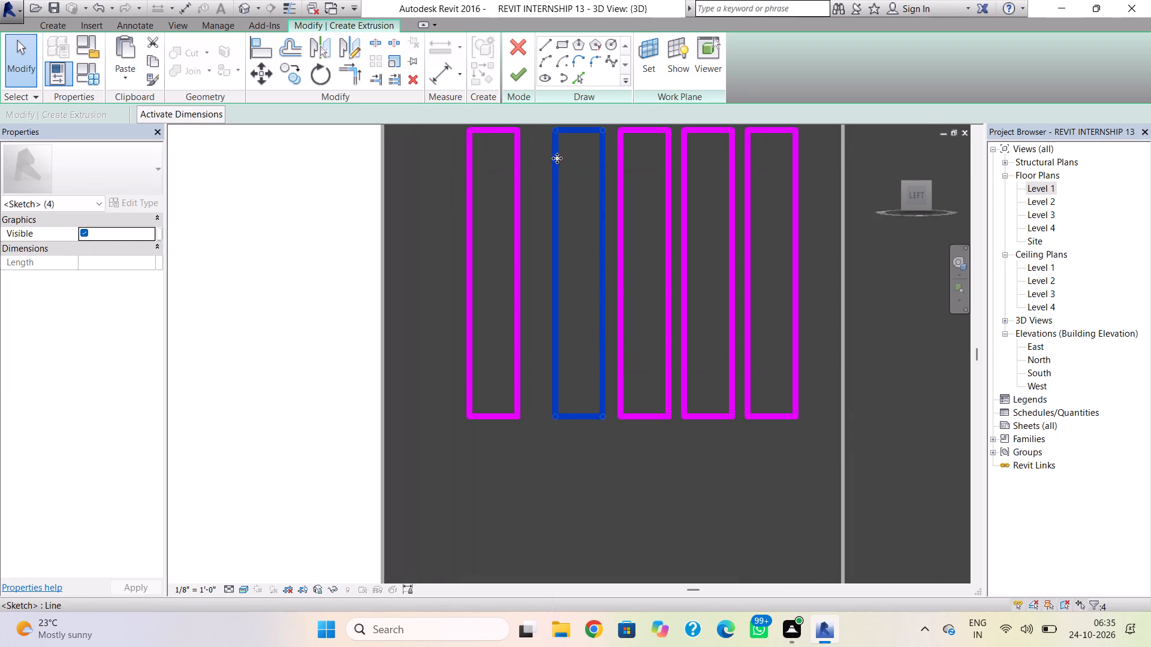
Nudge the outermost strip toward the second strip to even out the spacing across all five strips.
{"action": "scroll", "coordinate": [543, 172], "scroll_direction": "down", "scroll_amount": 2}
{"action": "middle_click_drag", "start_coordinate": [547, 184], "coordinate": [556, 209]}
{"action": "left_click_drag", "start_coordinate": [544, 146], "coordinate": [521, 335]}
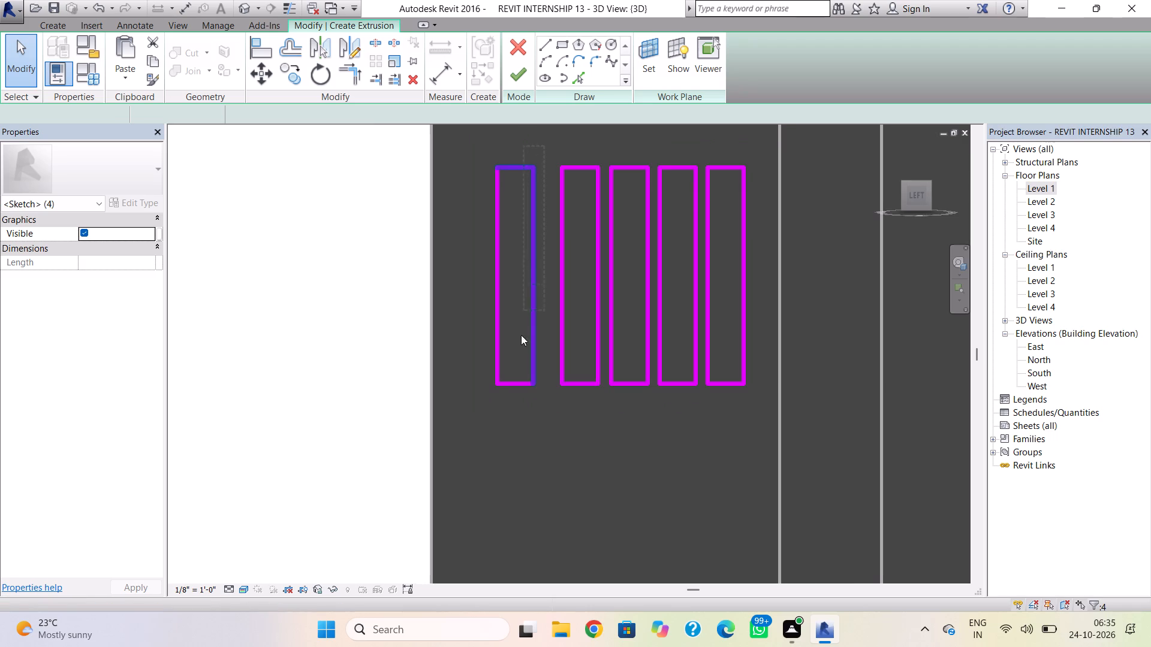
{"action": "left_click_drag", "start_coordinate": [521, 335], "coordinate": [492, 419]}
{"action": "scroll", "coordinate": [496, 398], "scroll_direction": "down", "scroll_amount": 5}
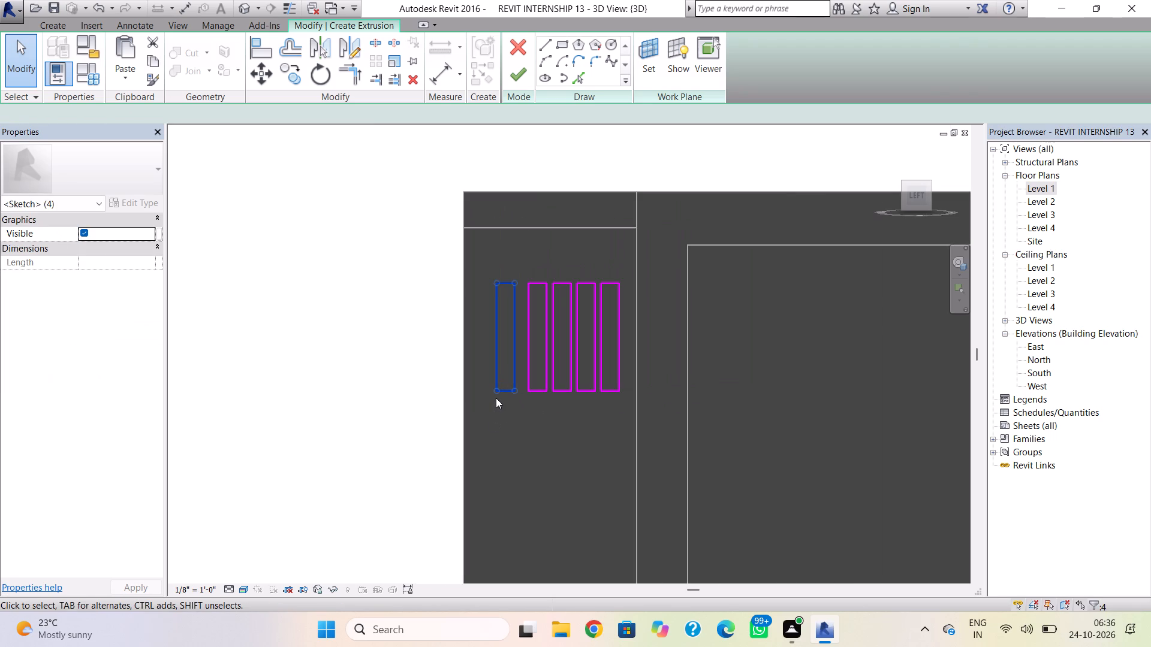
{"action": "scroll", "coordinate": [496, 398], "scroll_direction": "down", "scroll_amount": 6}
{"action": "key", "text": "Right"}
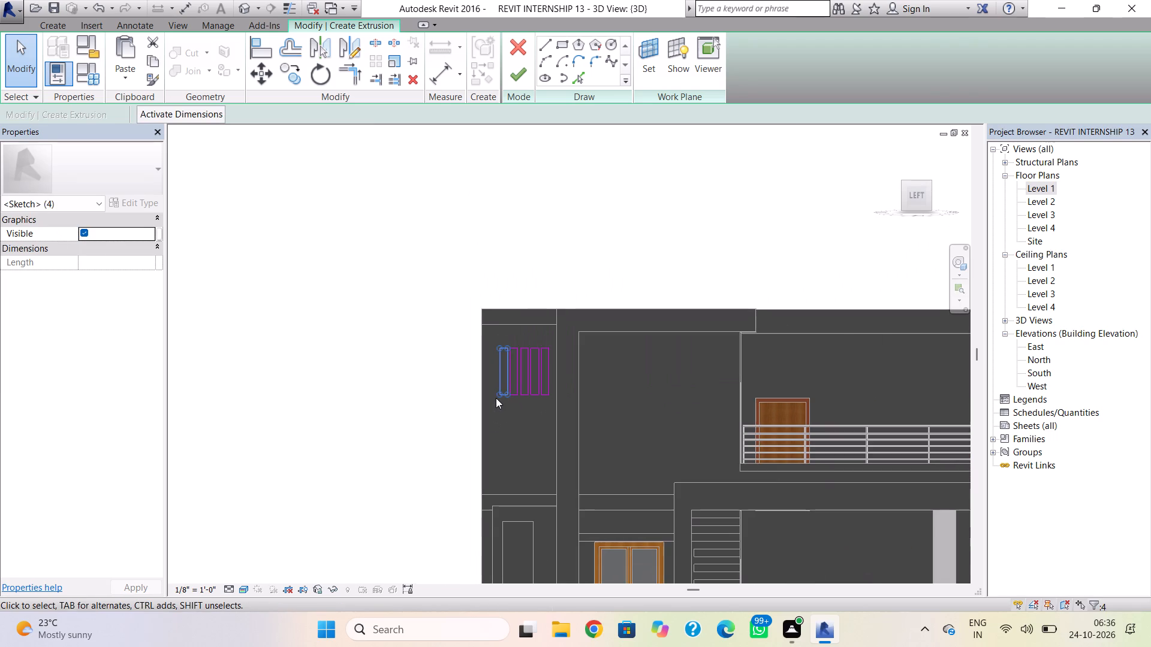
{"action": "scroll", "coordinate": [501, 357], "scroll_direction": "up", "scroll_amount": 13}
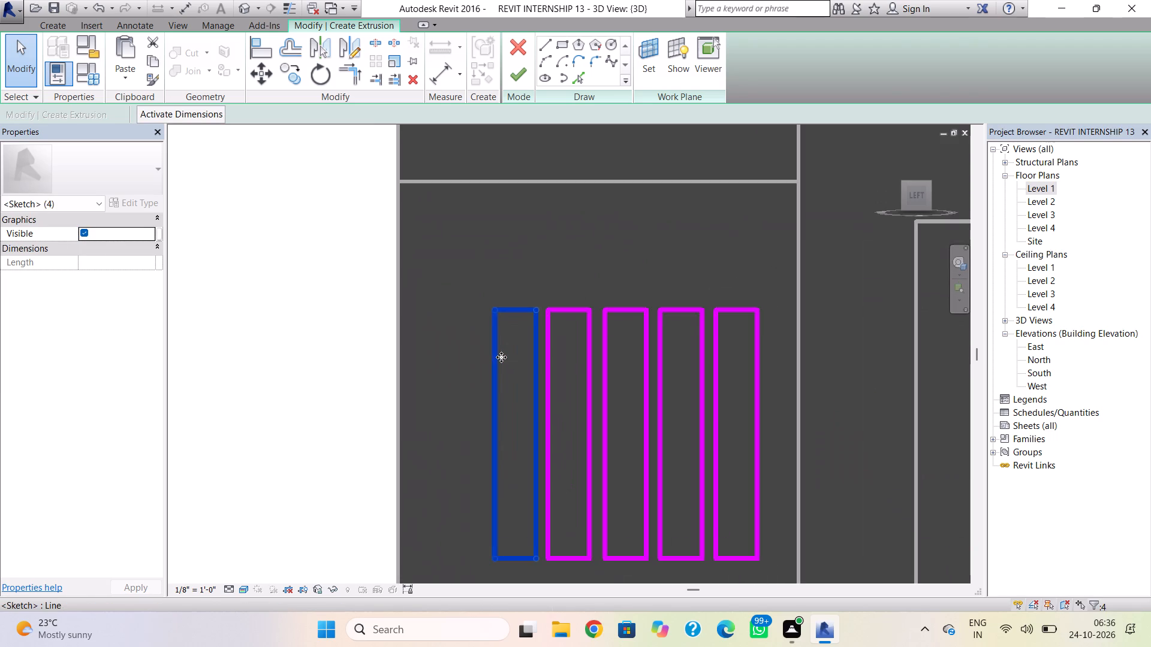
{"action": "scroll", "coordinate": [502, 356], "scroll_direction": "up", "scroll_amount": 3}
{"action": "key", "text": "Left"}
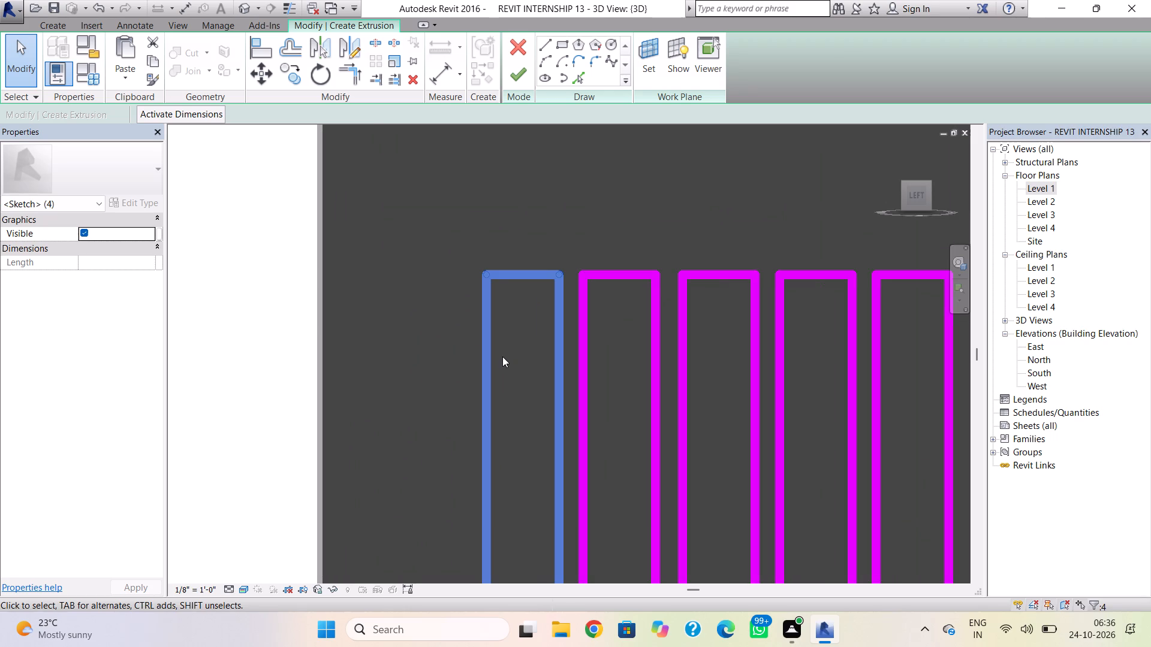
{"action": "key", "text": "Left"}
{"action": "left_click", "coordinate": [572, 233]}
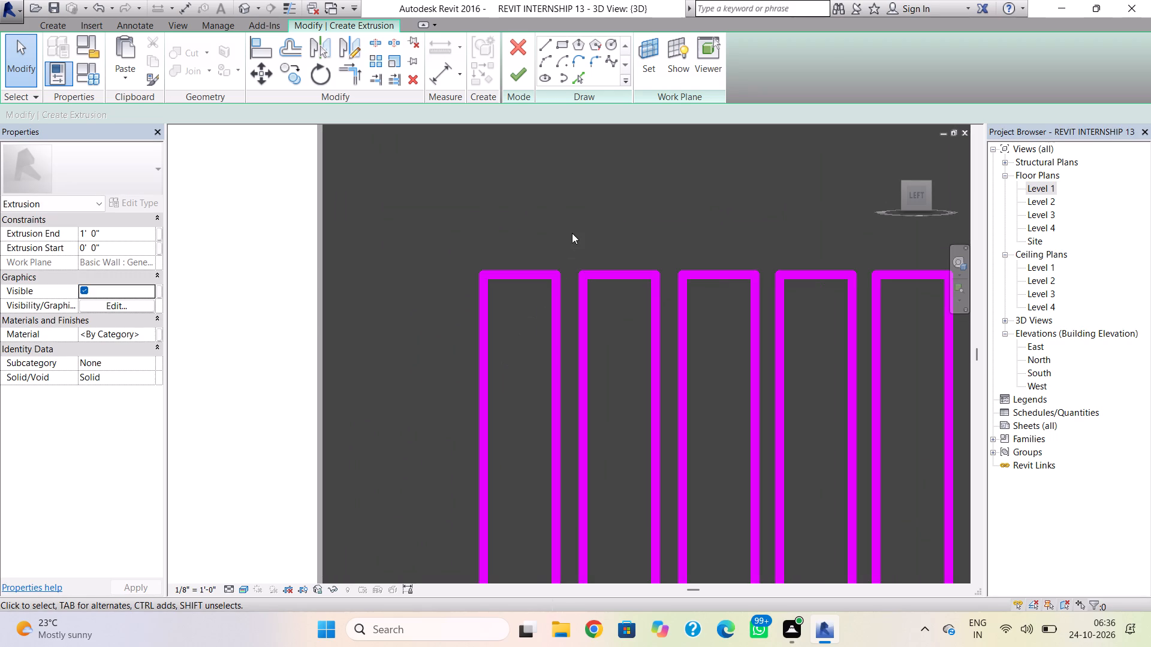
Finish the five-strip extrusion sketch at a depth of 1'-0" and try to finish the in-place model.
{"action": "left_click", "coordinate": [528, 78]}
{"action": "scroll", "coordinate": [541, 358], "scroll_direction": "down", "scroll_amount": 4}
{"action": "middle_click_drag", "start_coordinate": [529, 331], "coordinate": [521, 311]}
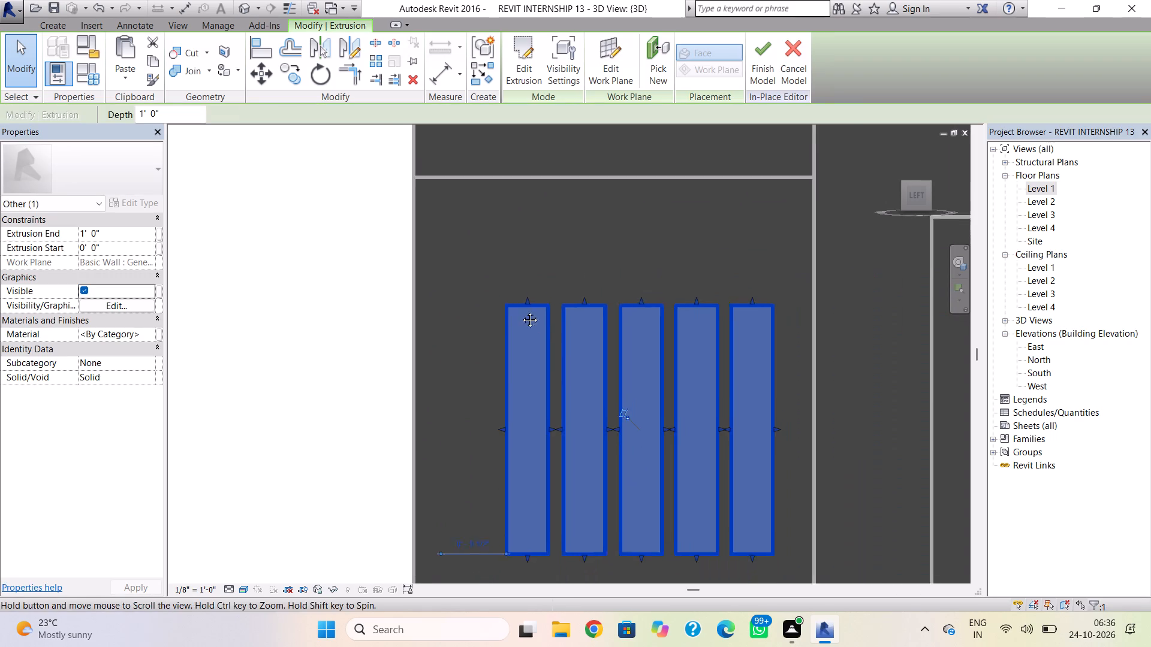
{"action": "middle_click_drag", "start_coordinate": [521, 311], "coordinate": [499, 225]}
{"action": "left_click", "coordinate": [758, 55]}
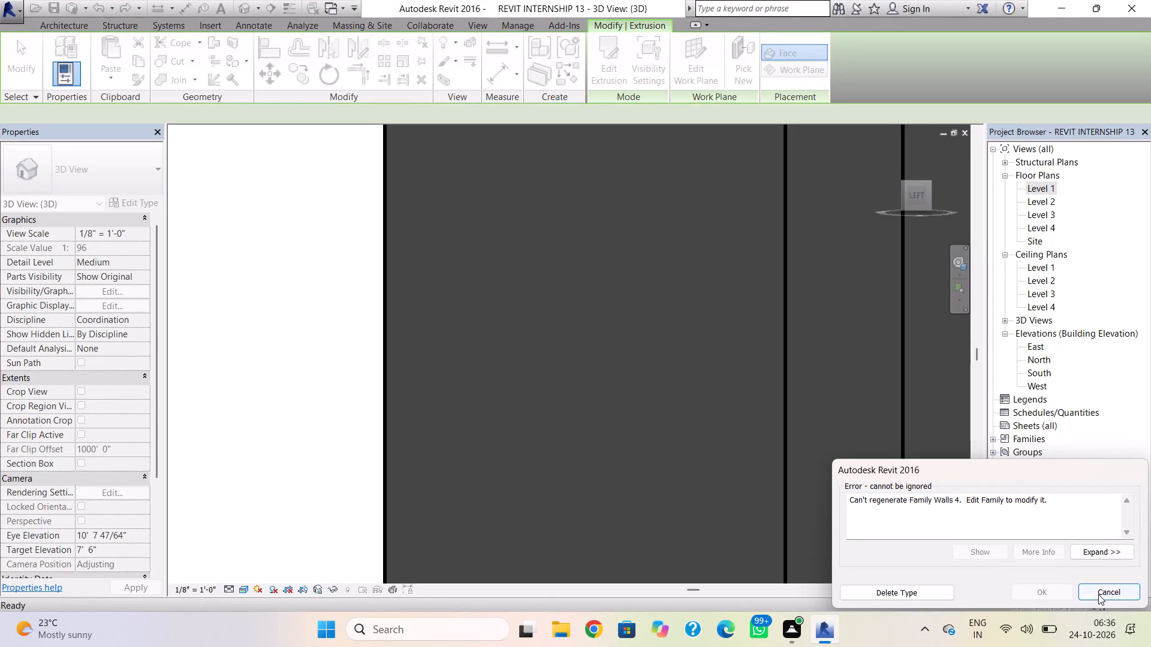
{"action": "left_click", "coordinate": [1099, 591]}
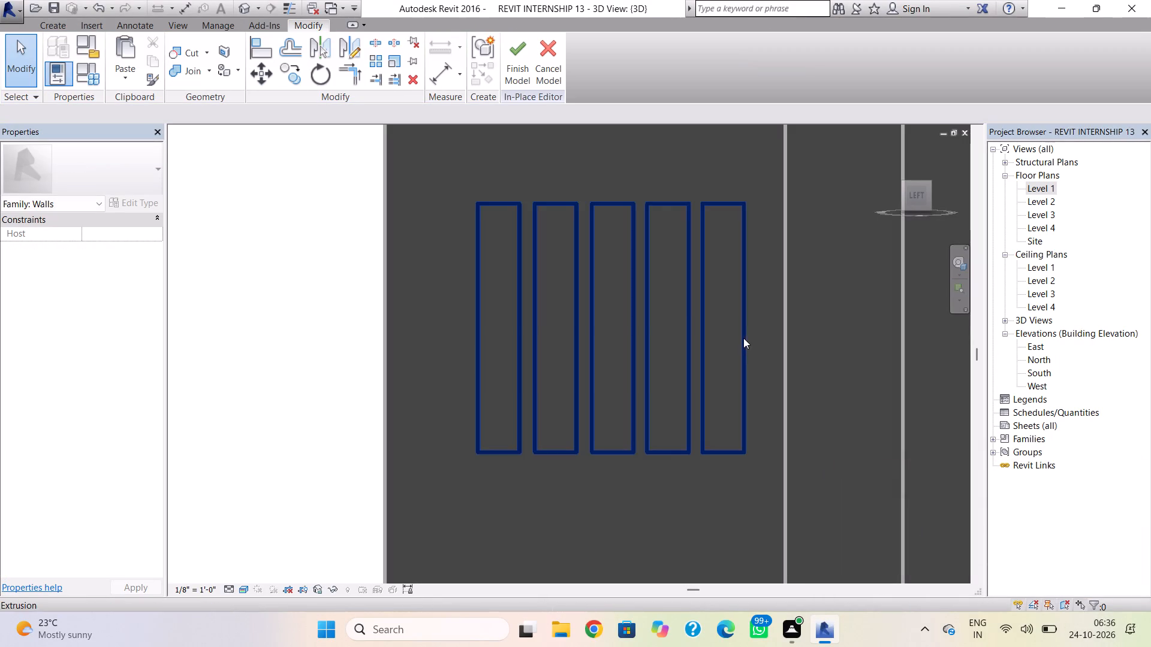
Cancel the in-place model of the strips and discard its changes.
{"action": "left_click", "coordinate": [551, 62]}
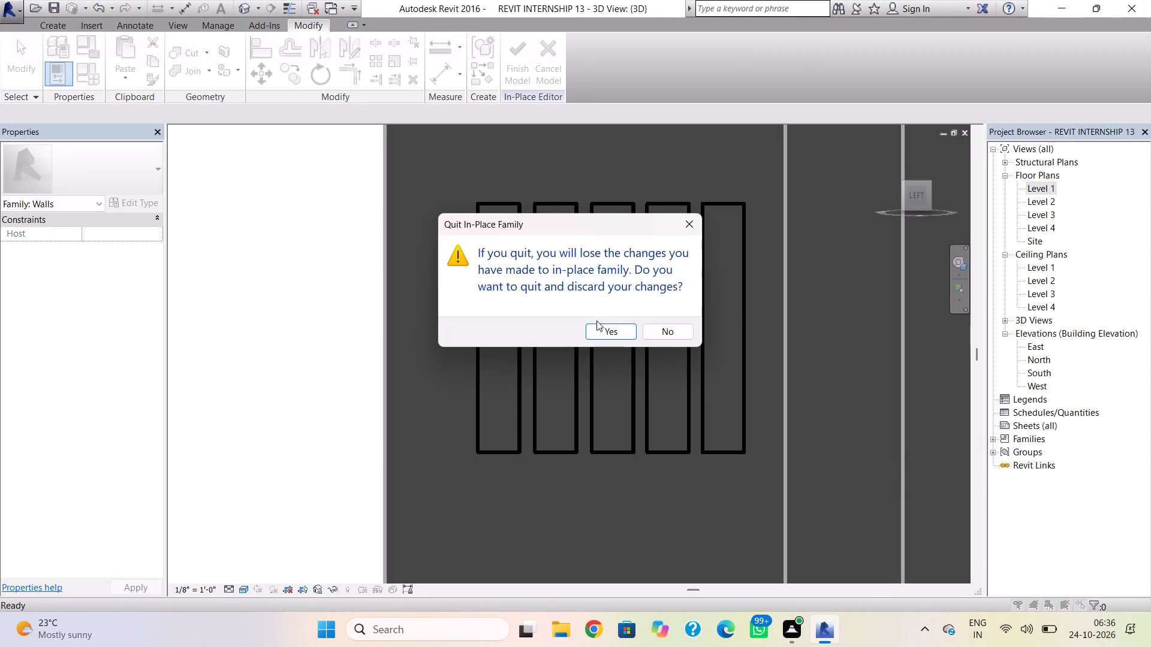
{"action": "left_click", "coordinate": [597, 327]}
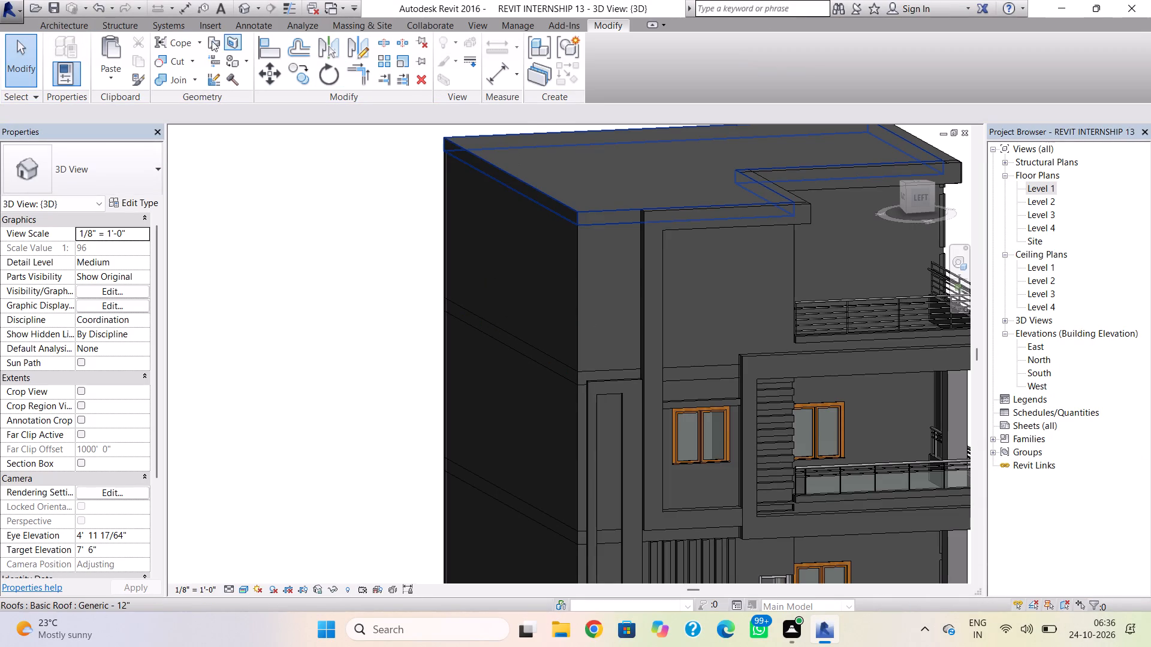
Start a new in-place model in the Walls family category, accepting the suggested name.
{"action": "left_click", "coordinate": [71, 23]}
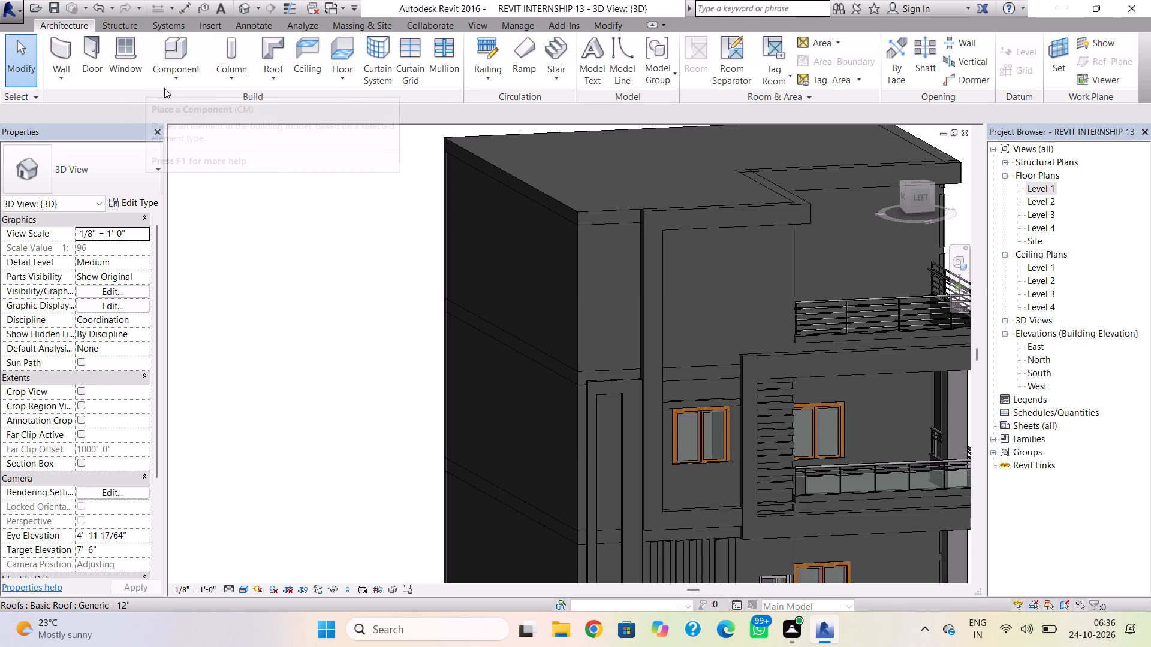
{"action": "left_click", "coordinate": [190, 87]}
{"action": "left_click", "coordinate": [195, 137]}
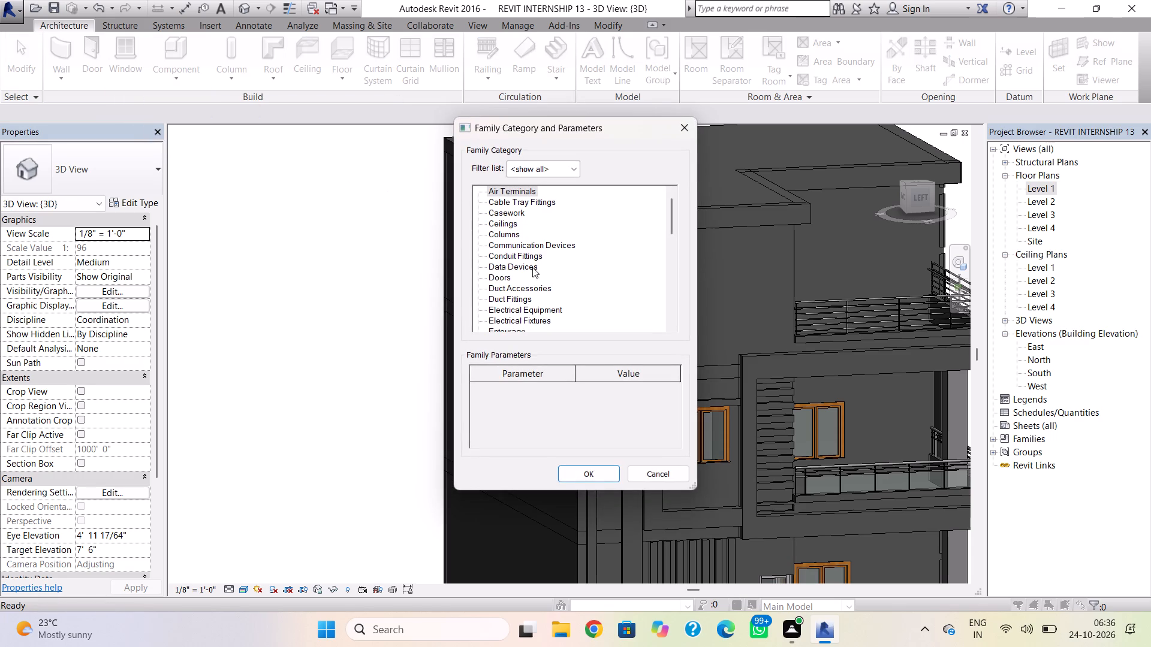
{"action": "left_click_drag", "start_coordinate": [671, 228], "coordinate": [671, 309]}
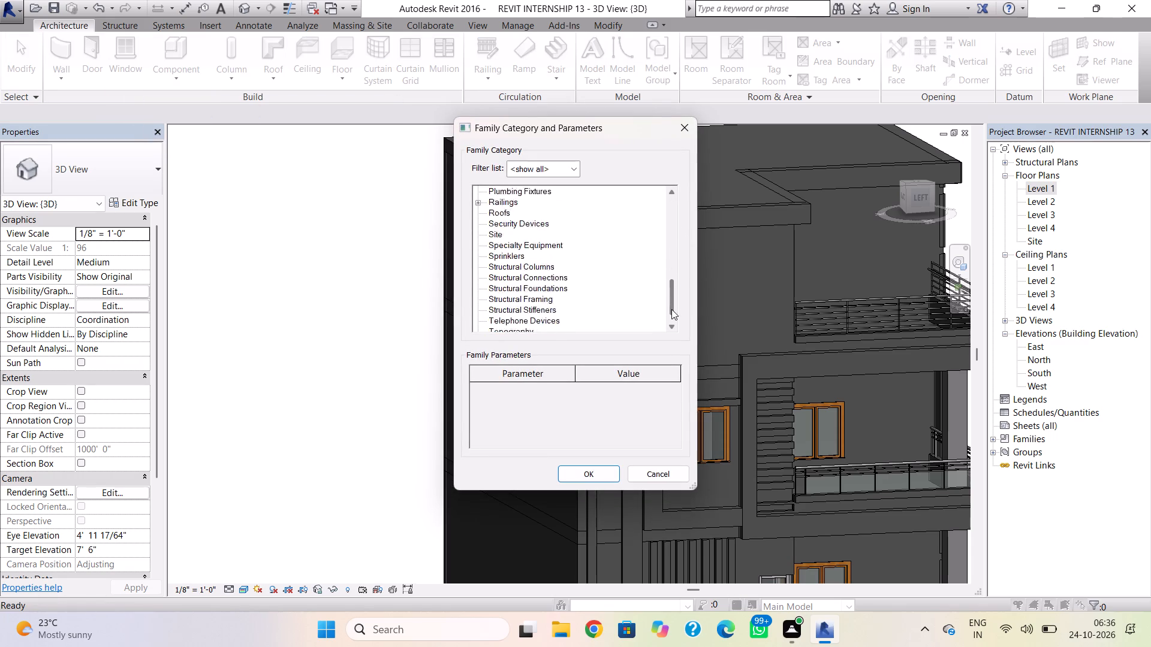
{"action": "left_click_drag", "start_coordinate": [671, 309], "coordinate": [671, 318]}
{"action": "left_click", "coordinate": [504, 308]}
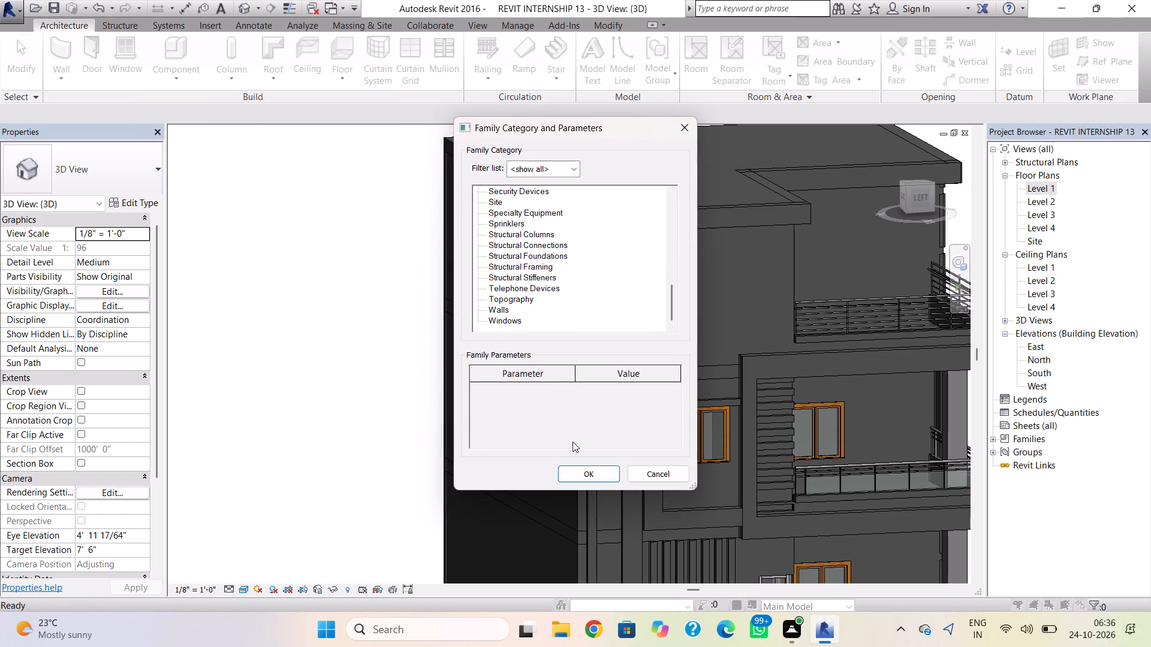
{"action": "left_click", "coordinate": [578, 475]}
{"action": "left_click", "coordinate": [581, 341]}
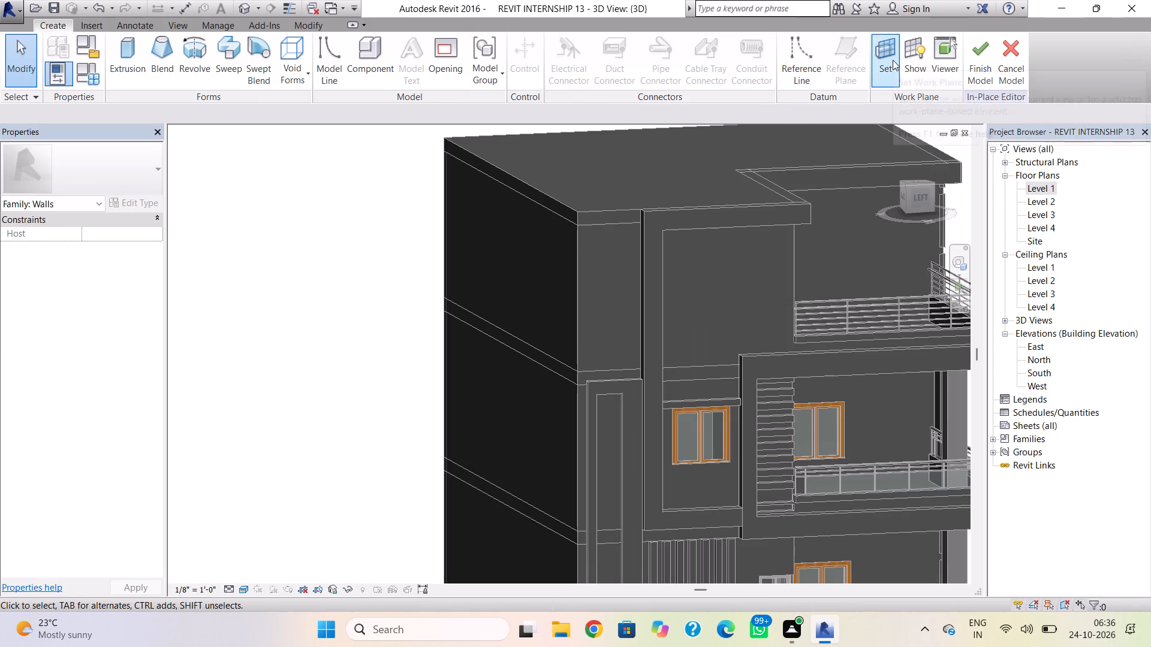
Set the work plane by picking the face of the narrow upper wall at the outer corner of the left facade.
{"action": "left_click", "coordinate": [893, 60]}
{"action": "left_click", "coordinate": [543, 337]}
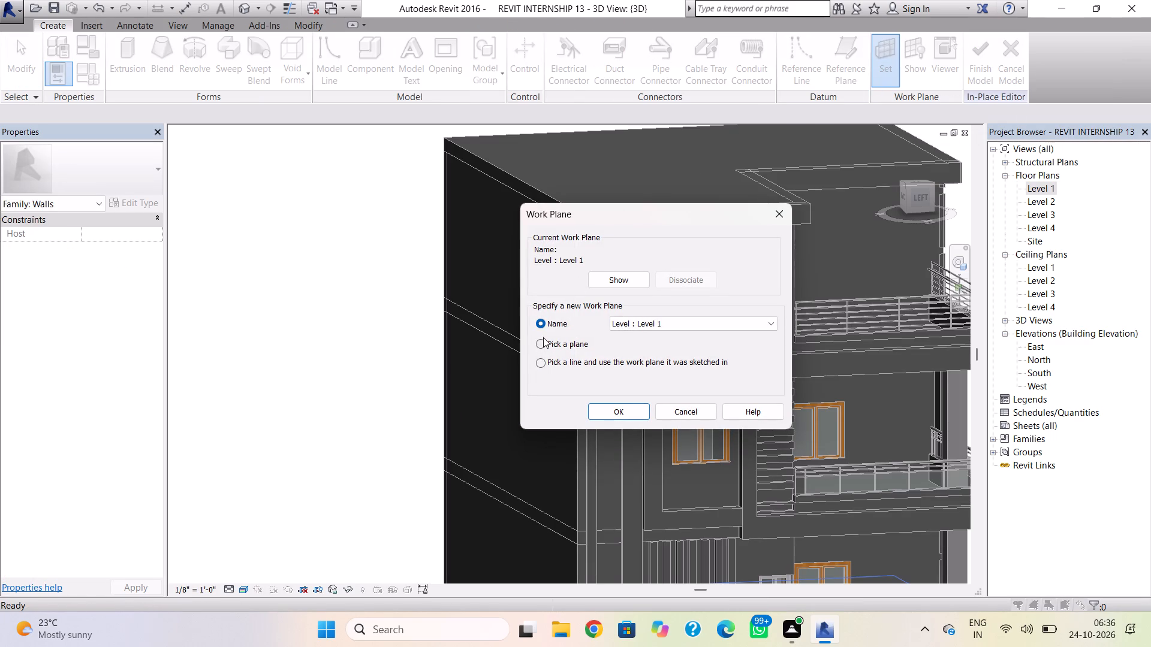
{"action": "left_click", "coordinate": [540, 344]}
{"action": "left_click", "coordinate": [601, 407]}
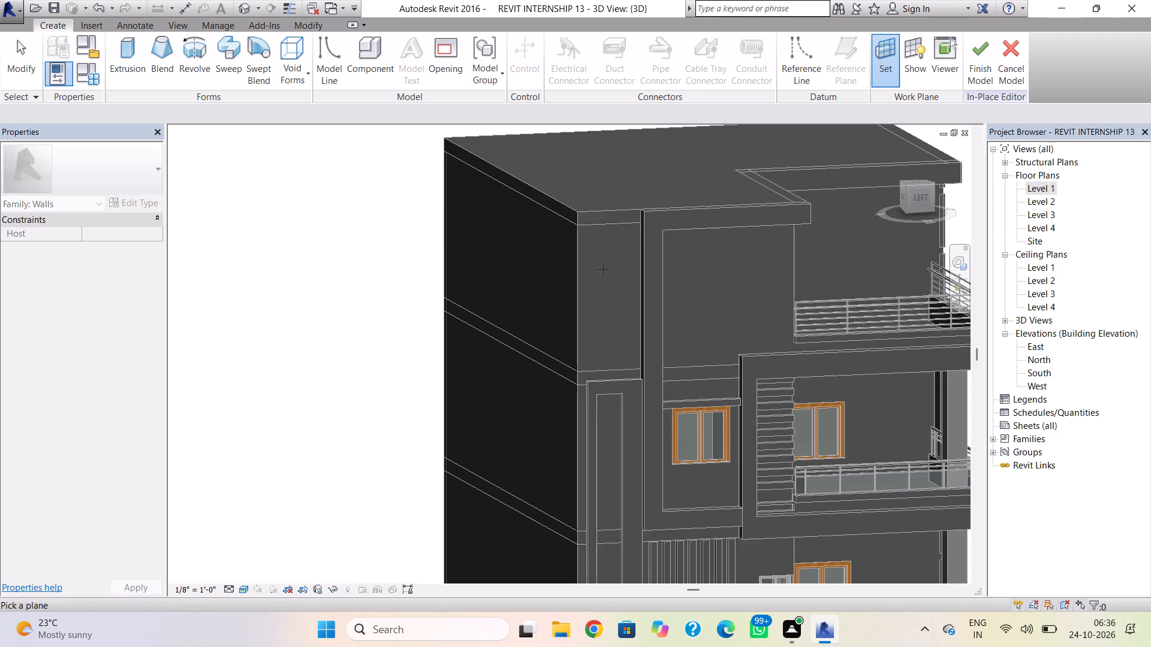
{"action": "left_click", "coordinate": [589, 241]}
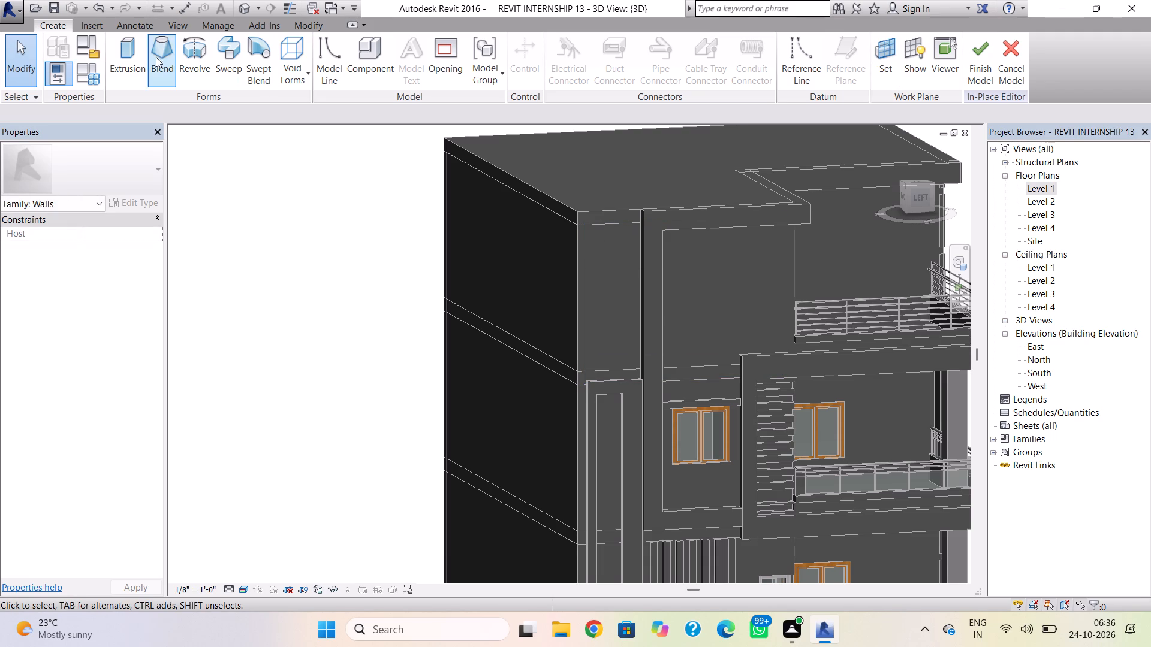
Sketch an extrusion of four narrow vertical rectangles, about 5 to 6 inches wide, side by side on the upper corner wall, and finish the sketch.
{"action": "left_click", "coordinate": [133, 56]}
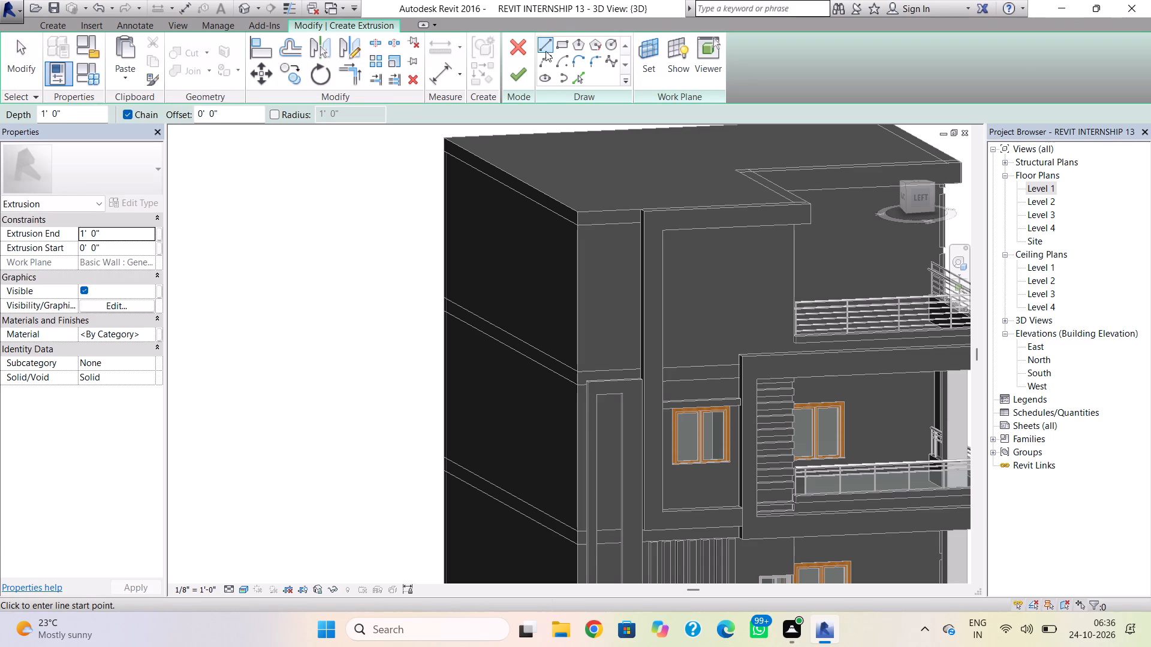
{"action": "left_click", "coordinate": [565, 44]}
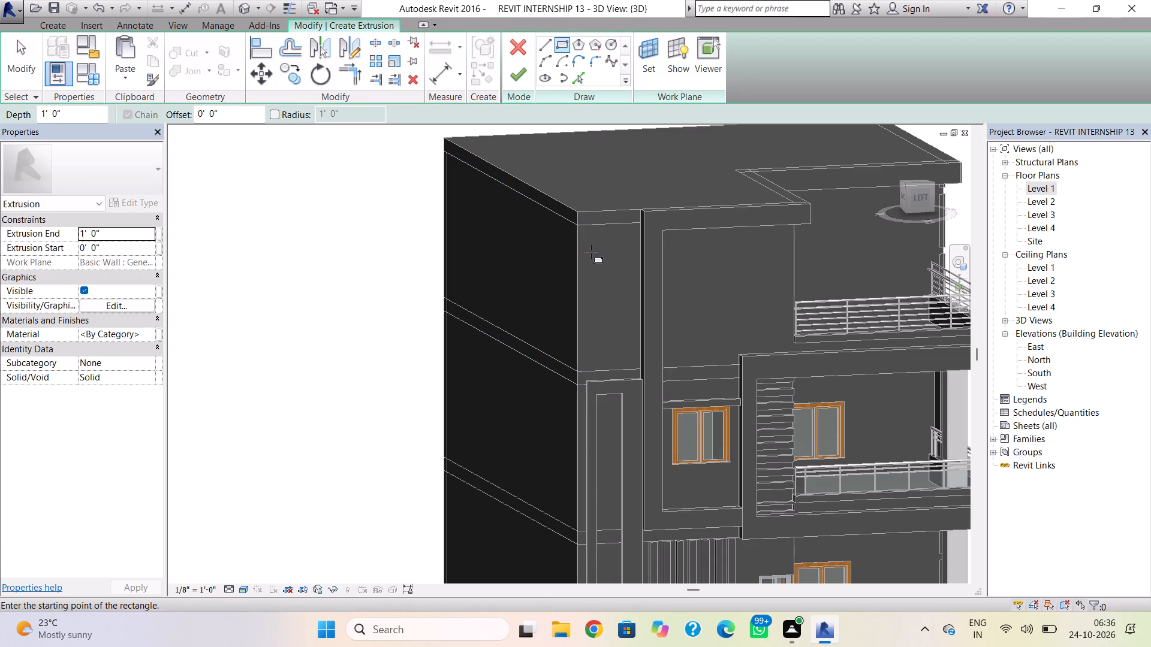
{"action": "left_click", "coordinate": [591, 248]}
{"action": "left_click", "coordinate": [598, 292]}
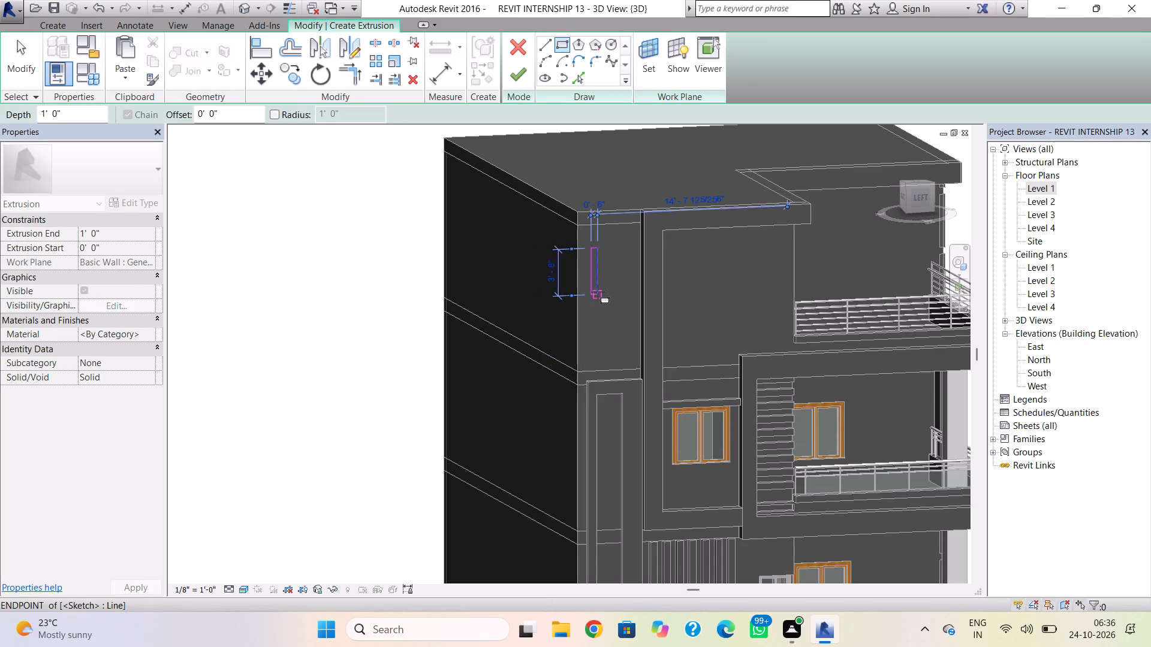
{"action": "left_click", "coordinate": [606, 253]}
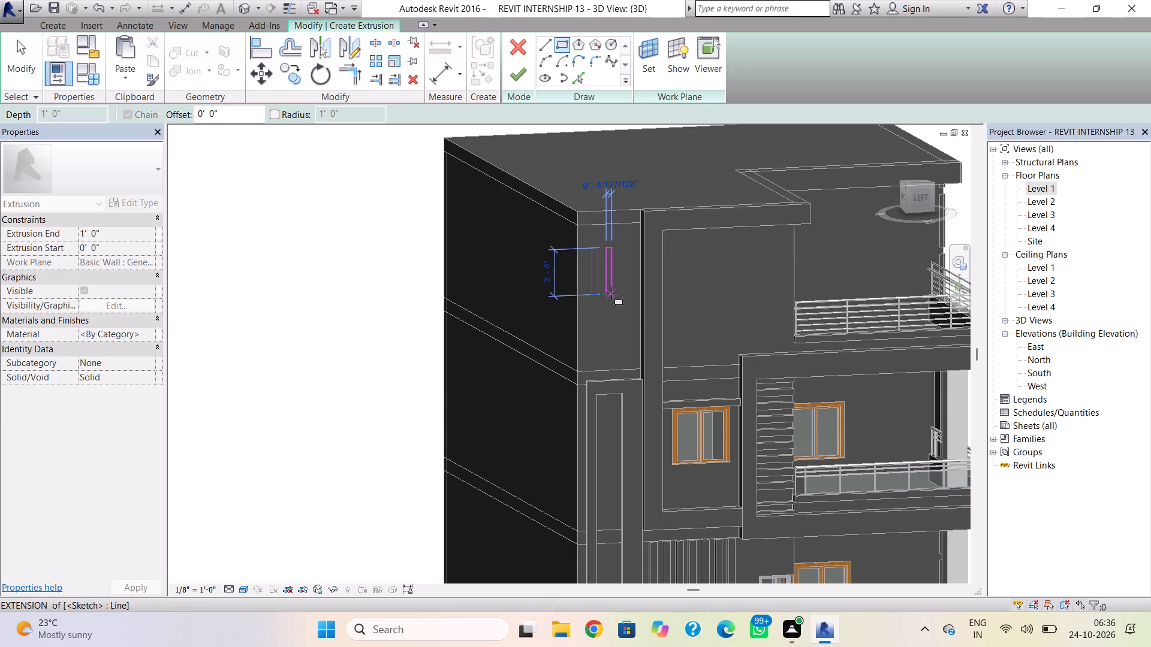
{"action": "left_click", "coordinate": [611, 294]}
{"action": "left_click", "coordinate": [620, 250]}
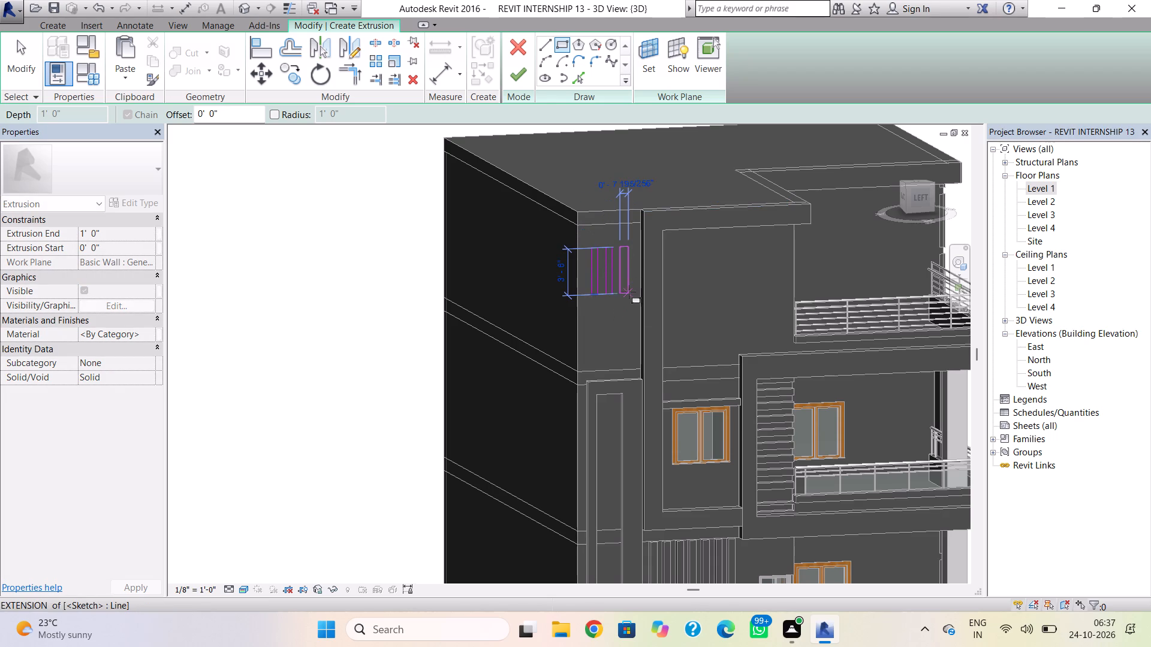
{"action": "left_click", "coordinate": [625, 295]}
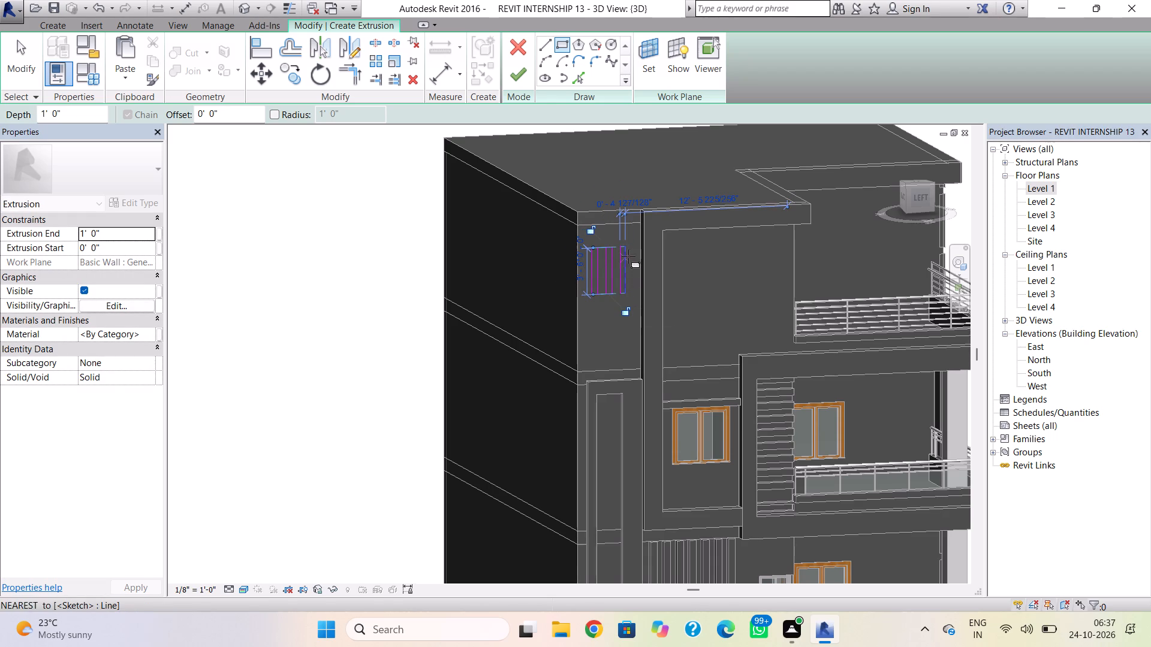
{"action": "scroll", "coordinate": [631, 250], "scroll_direction": "up", "scroll_amount": 7}
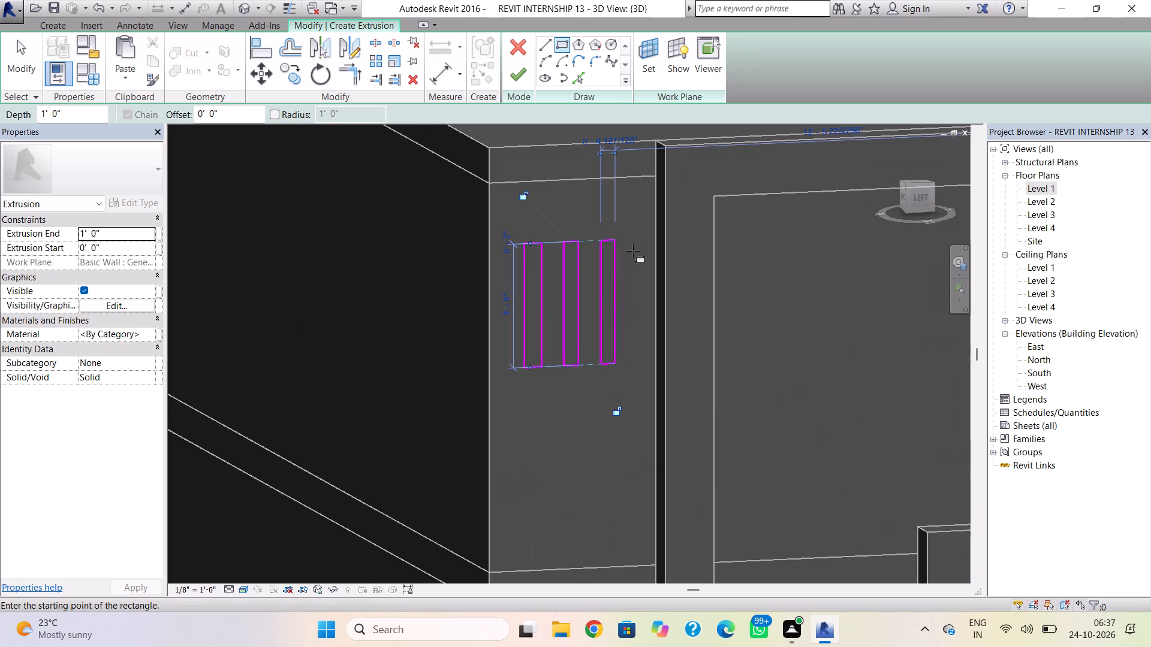
{"action": "left_click", "coordinate": [628, 241]}
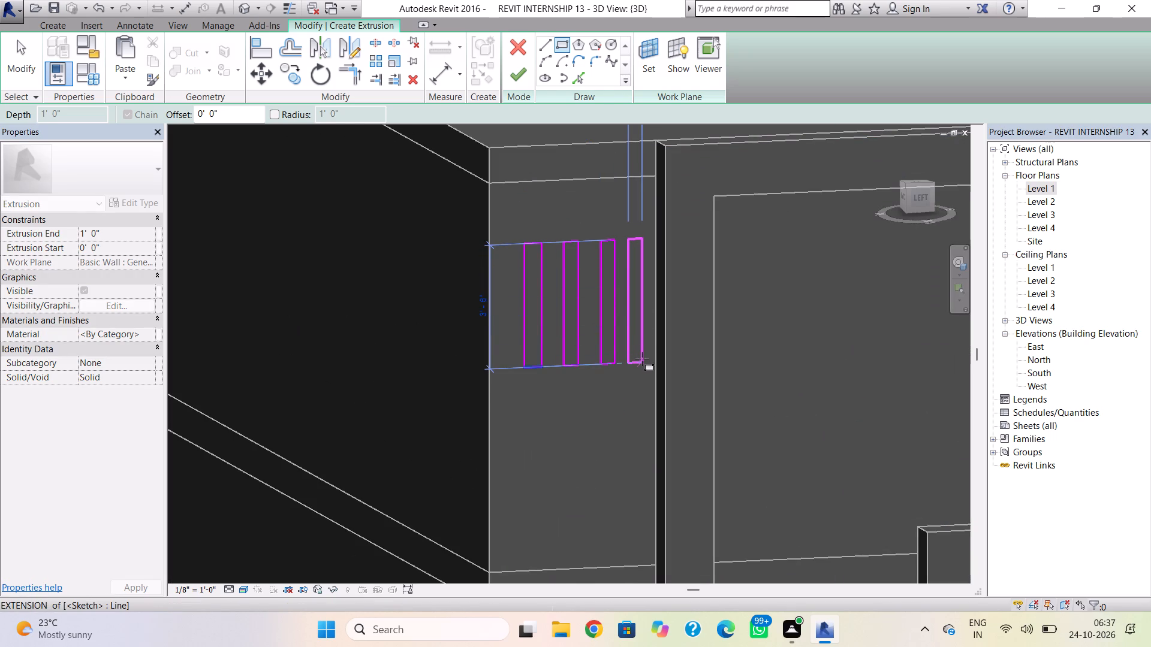
{"action": "left_click", "coordinate": [642, 359]}
{"action": "key", "text": "Escape"}
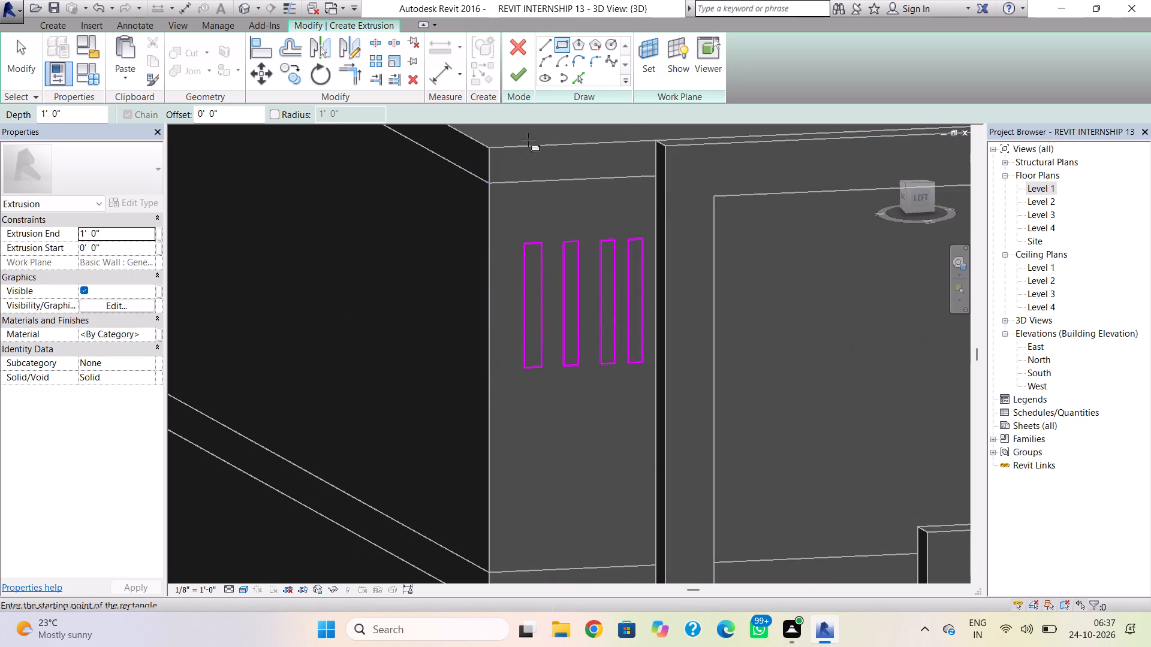
{"action": "left_click", "coordinate": [520, 74]}
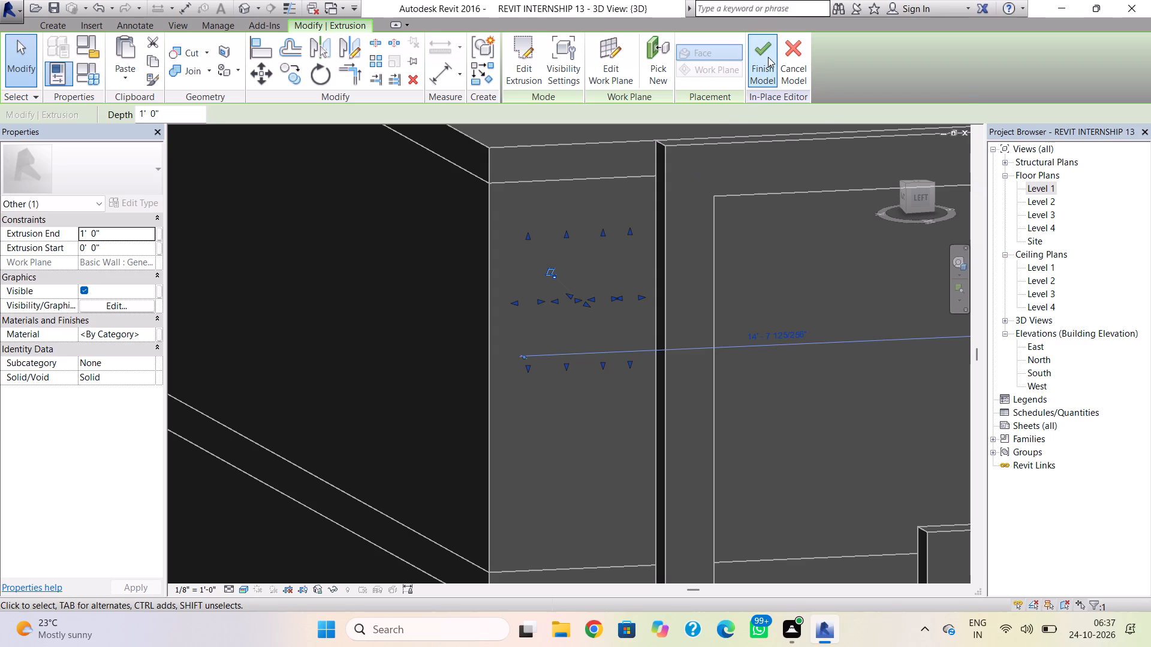
Stretch the strips outward to an extrusion start of about -2'-4 3/4" and finish the in-place model.
{"action": "left_click_drag", "start_coordinate": [591, 306], "coordinate": [595, 310]}
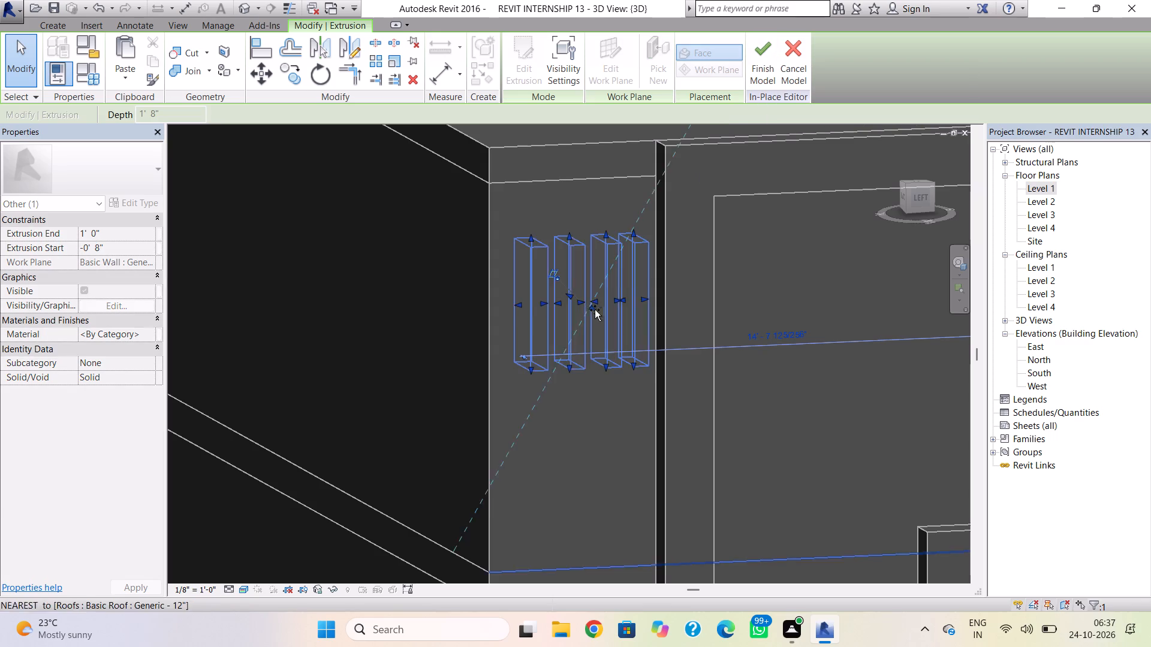
{"action": "left_click_drag", "start_coordinate": [595, 310], "coordinate": [602, 324]}
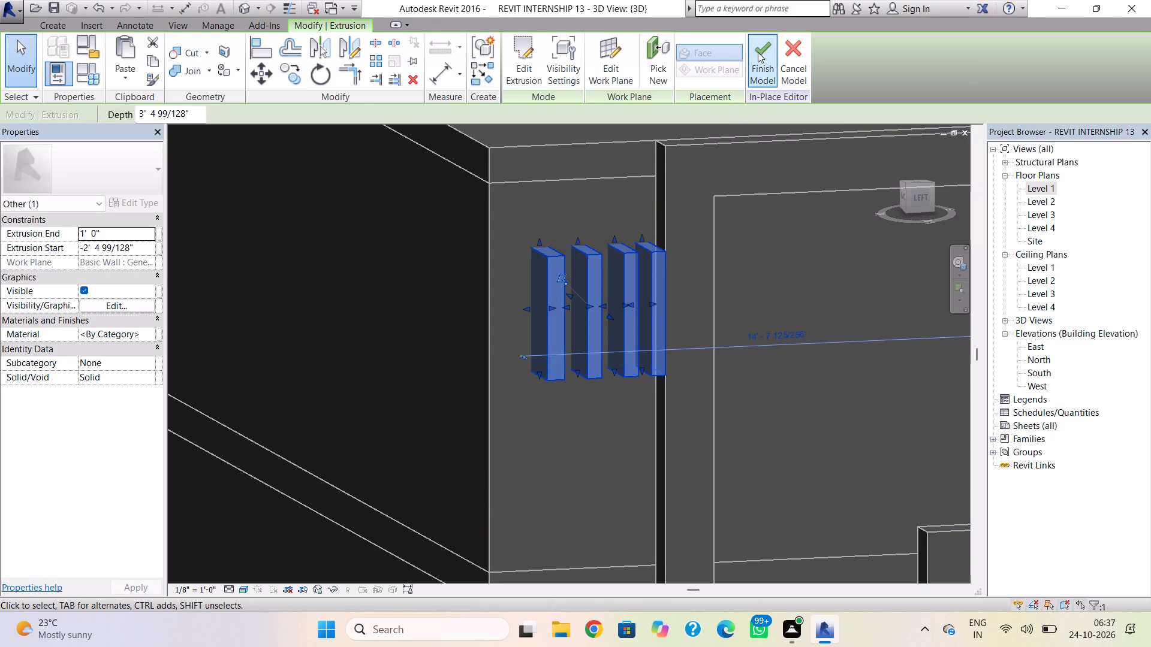
{"action": "left_click", "coordinate": [758, 52]}
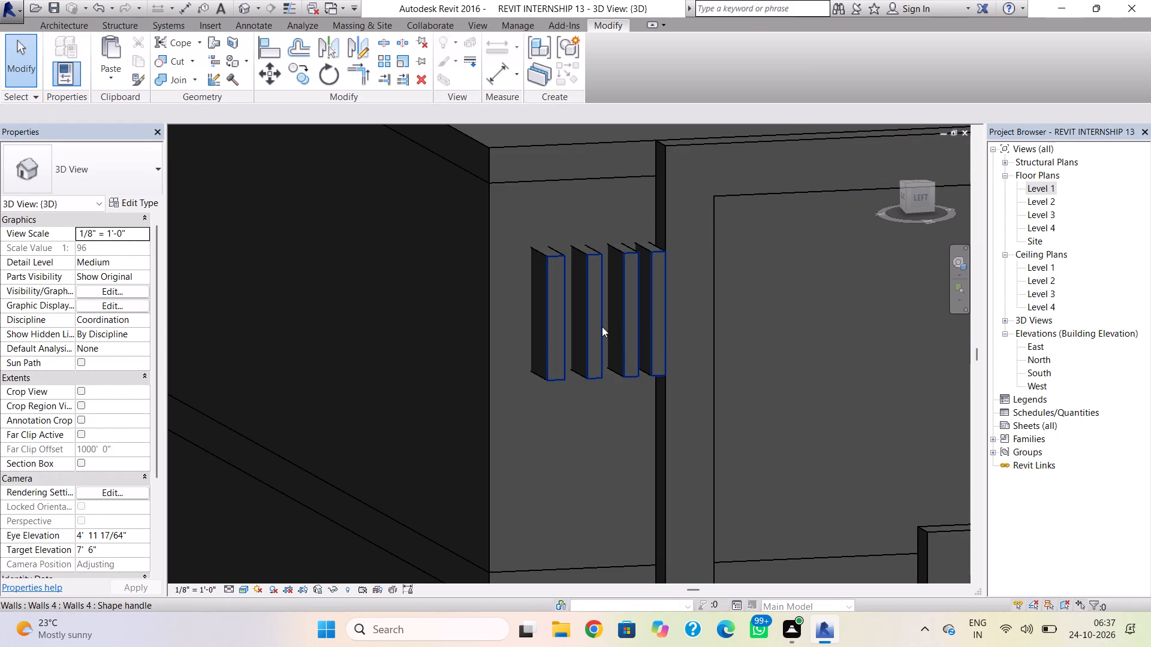
Reopen the four-strip in-place wall model and open its extrusion sketch for editing.
{"action": "double_click", "coordinate": [602, 326]}
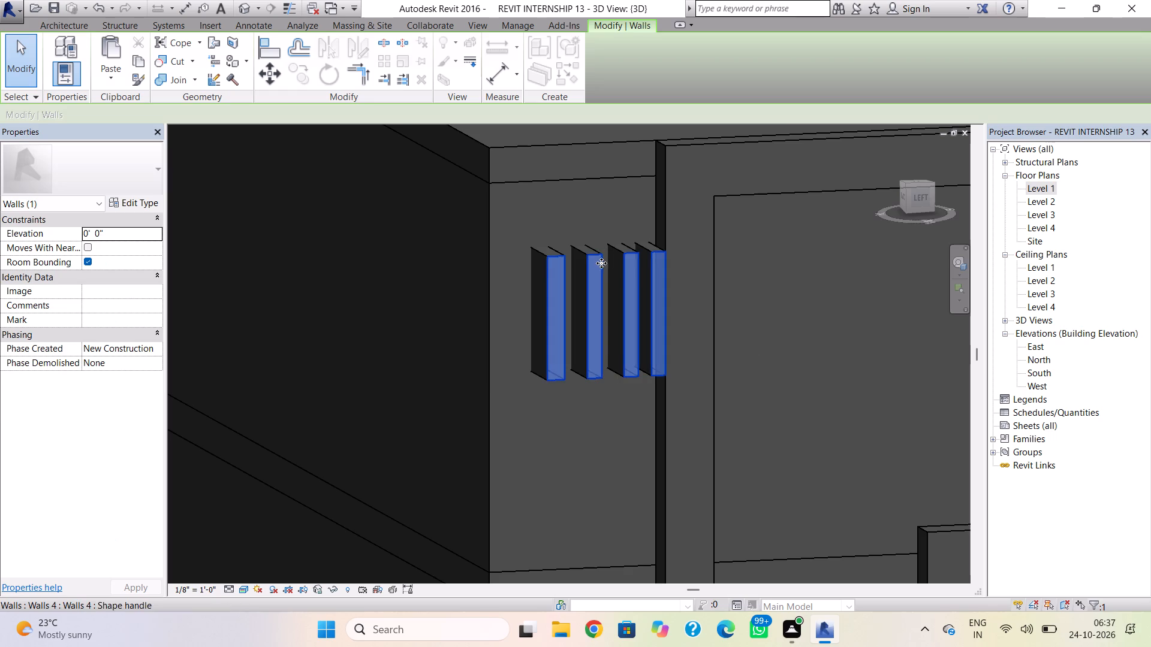
{"action": "key", "text": "Escape"}
{"action": "left_click", "coordinate": [600, 267]}
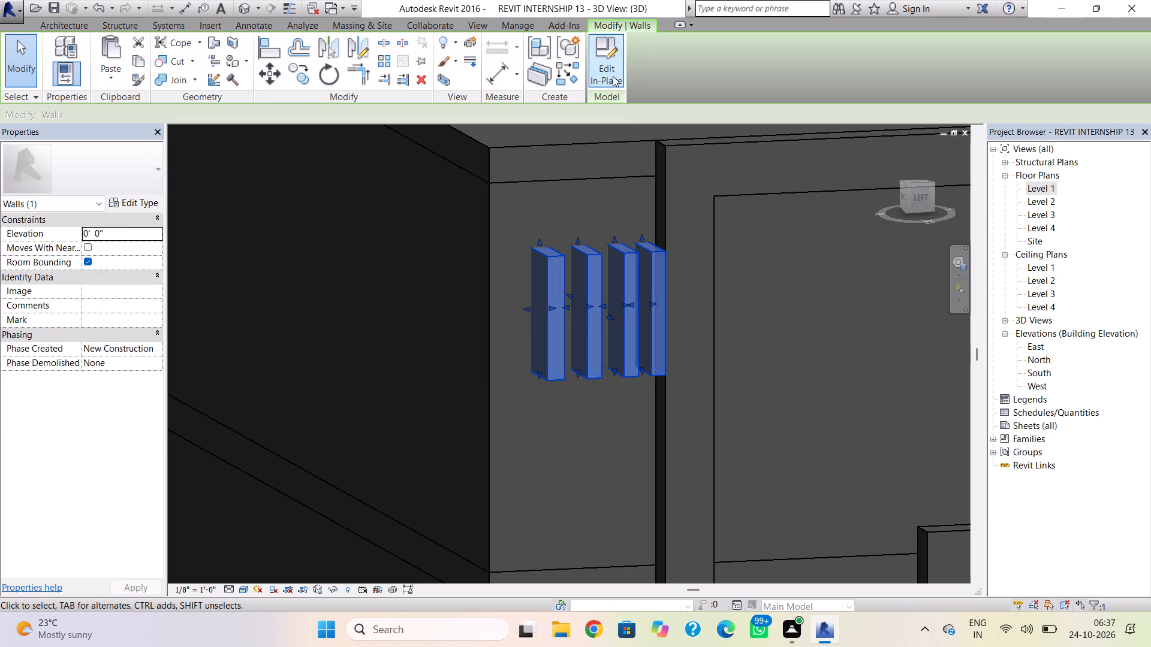
{"action": "left_click", "coordinate": [613, 76]}
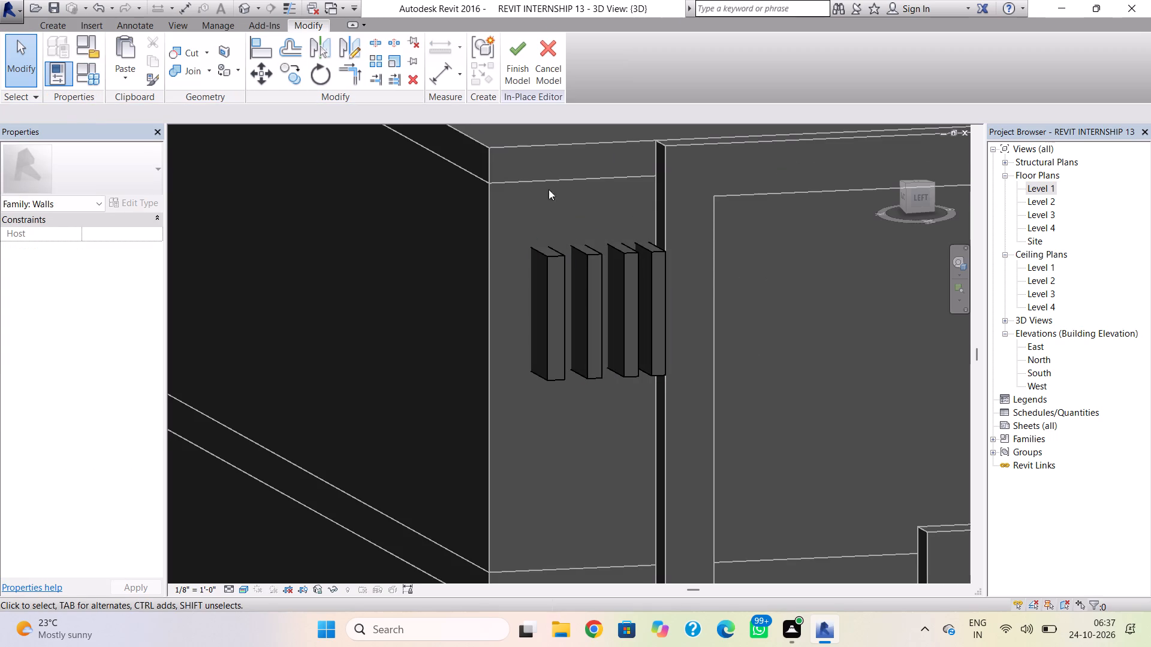
{"action": "double_click", "coordinate": [602, 256]}
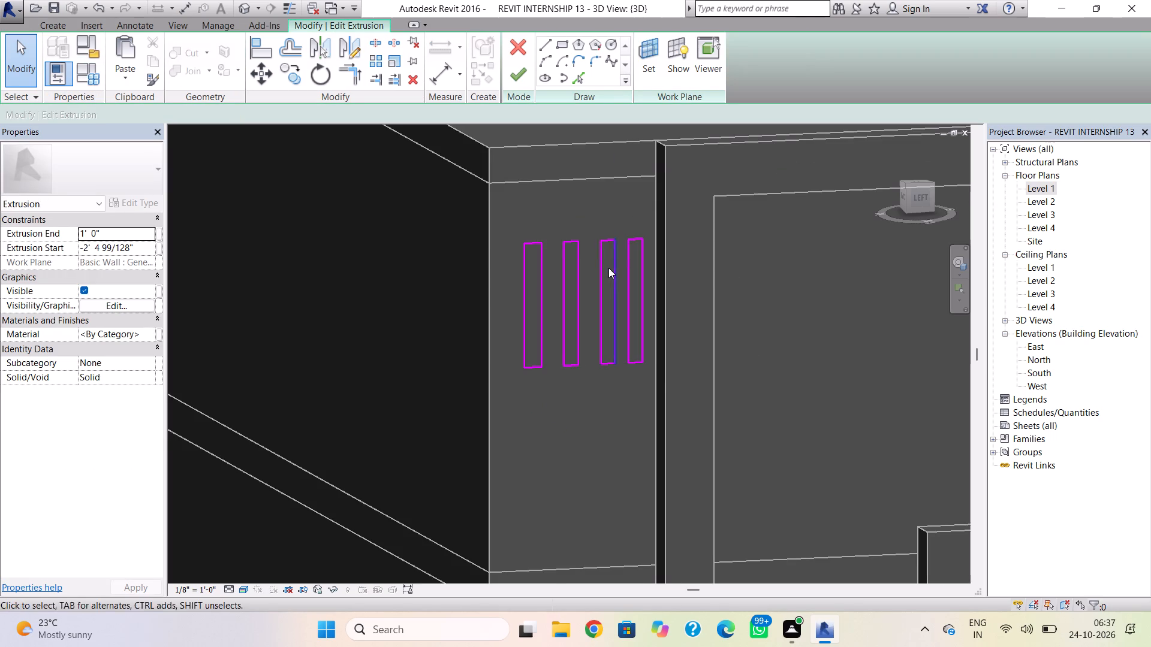
Move the third strip's rectangle slightly toward the fourth strip, away from the building's outer corner.
{"action": "right_click_drag", "start_coordinate": [610, 270], "coordinate": [576, 216], "text": "shift"}
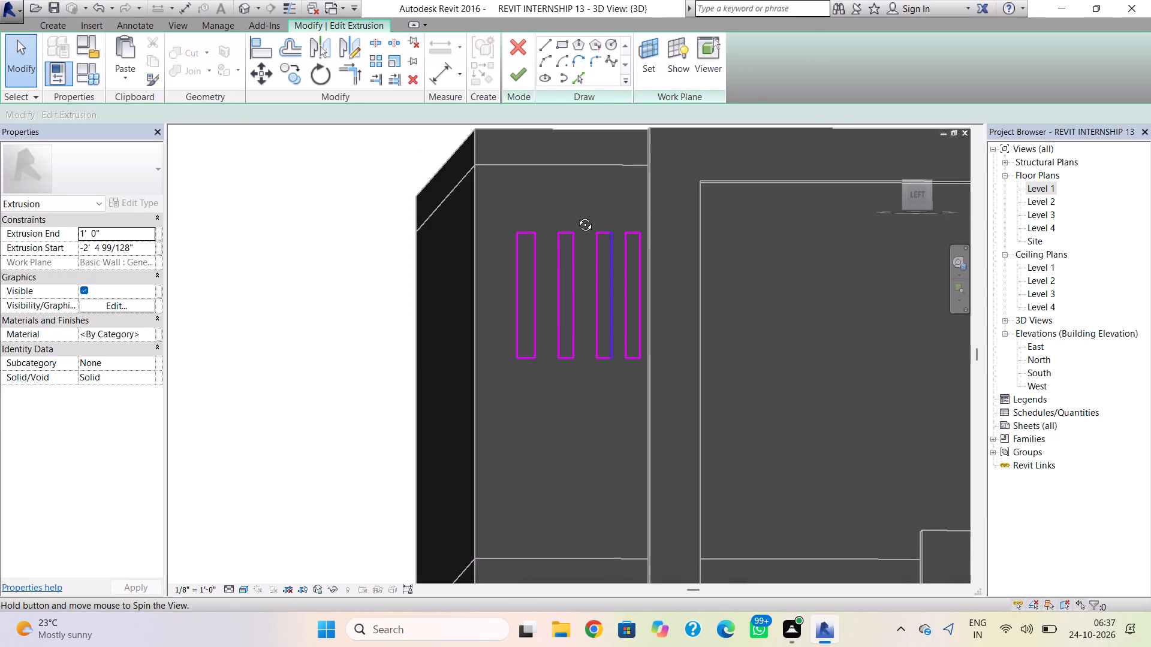
{"action": "right_click_drag", "start_coordinate": [576, 216], "coordinate": [569, 225], "text": "shift"}
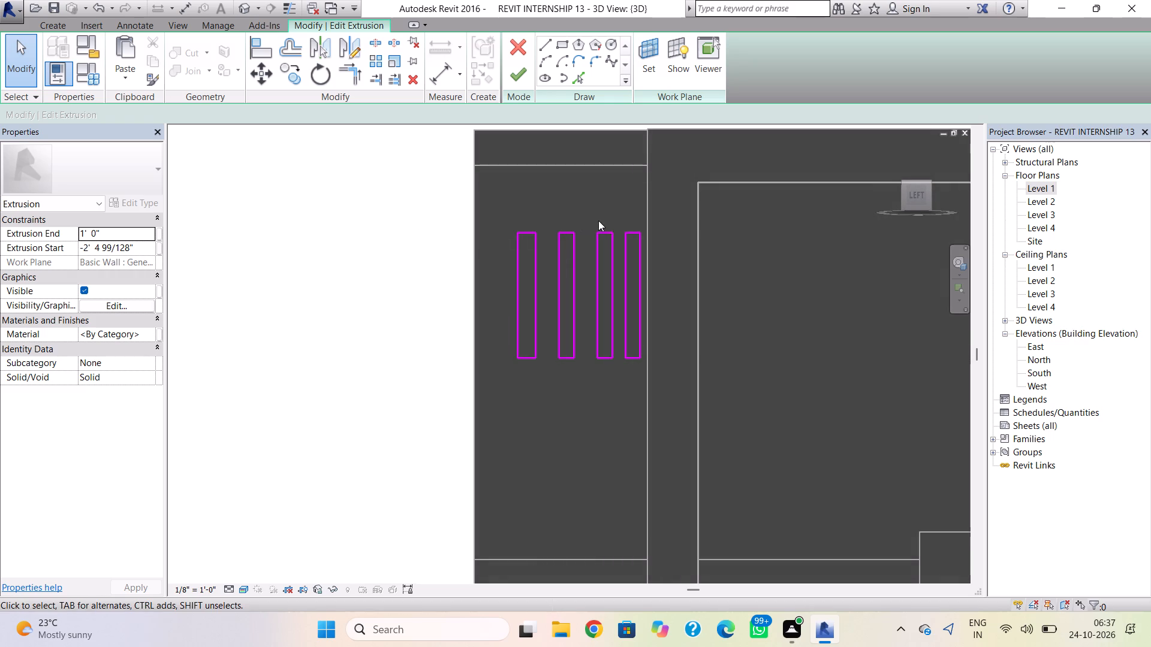
{"action": "left_click_drag", "start_coordinate": [611, 221], "coordinate": [589, 384]}
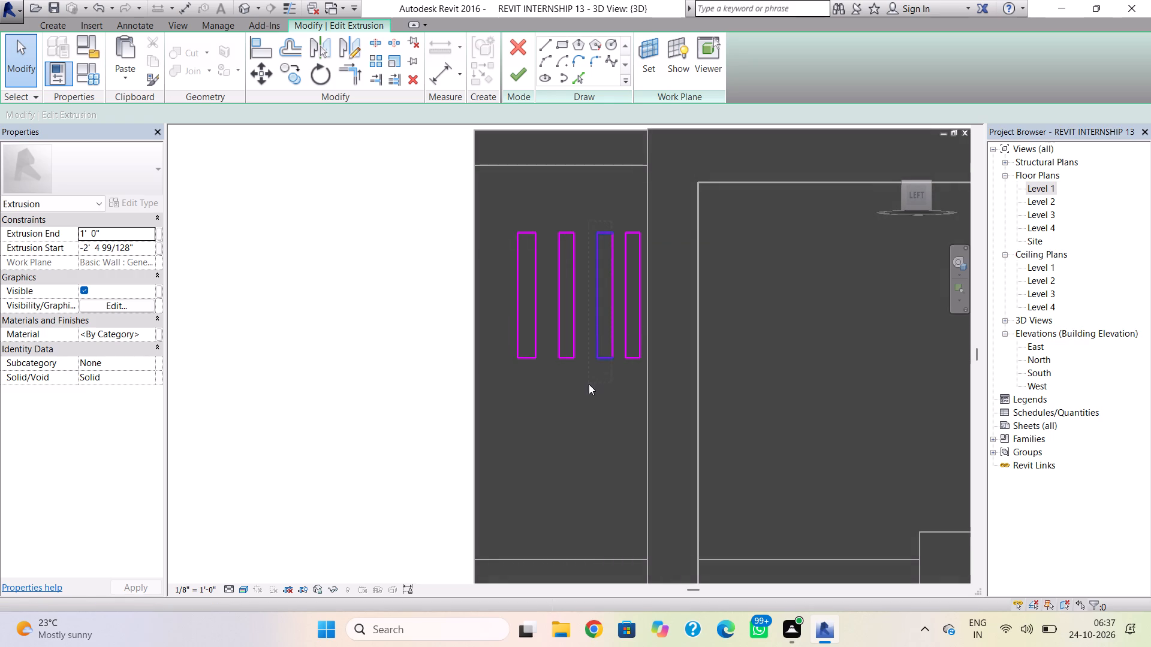
{"action": "left_click_drag", "start_coordinate": [589, 384], "coordinate": [588, 385]}
{"action": "left_click", "coordinate": [612, 344], "text": "ctrl"}
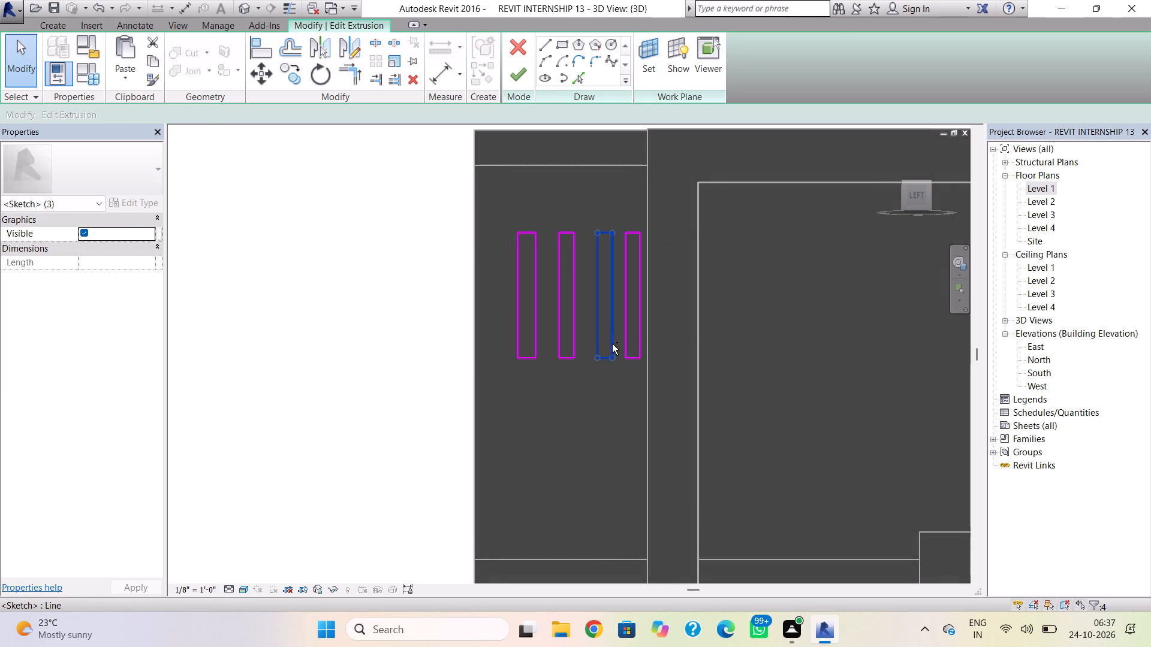
{"action": "key", "text": "Right"}
{"action": "key", "text": "Right"}
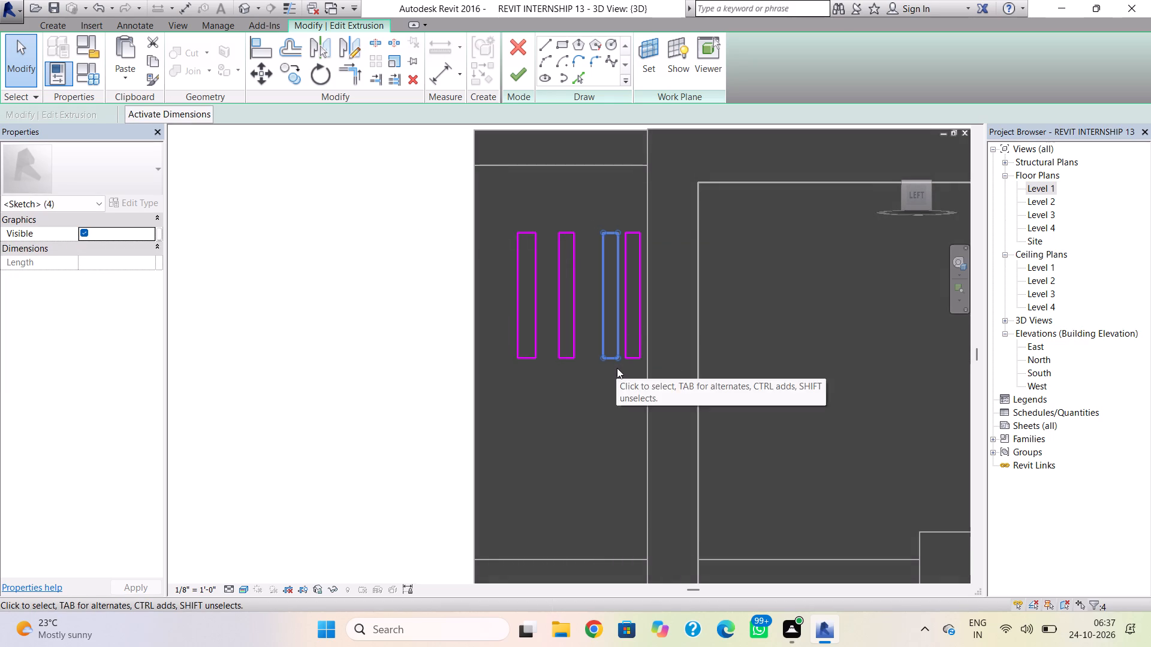
Move the second strip's rectangle toward the third so the gap matches that between the third and fourth strips.
{"action": "left_click_drag", "start_coordinate": [583, 219], "coordinate": [555, 397]}
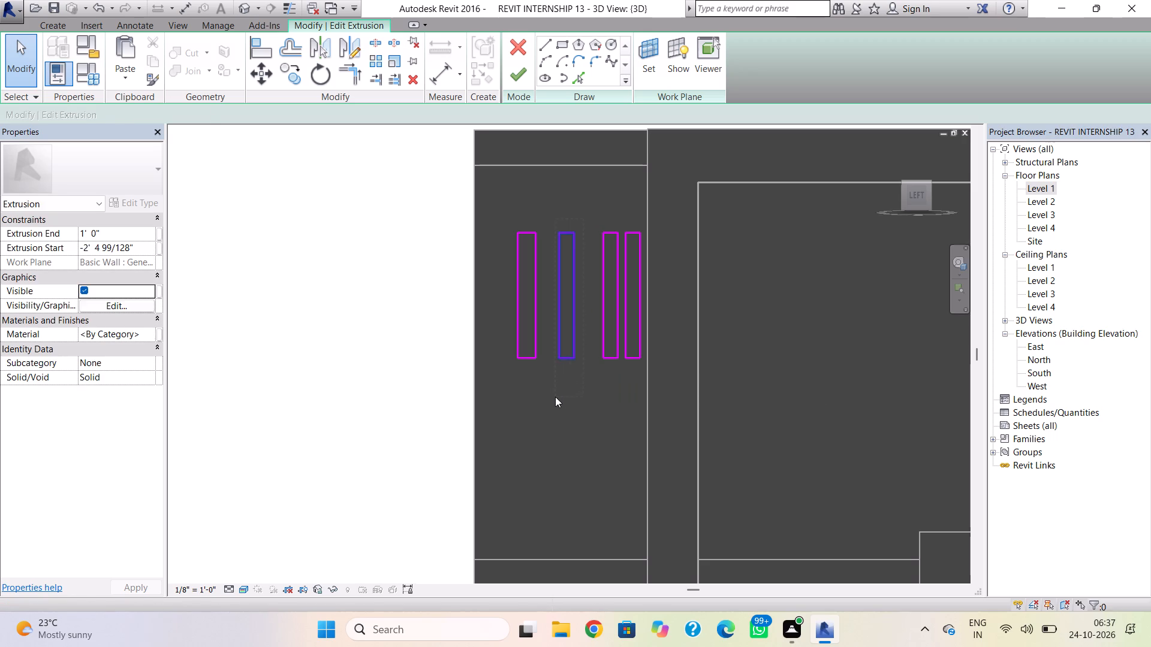
{"action": "key", "text": "Right"}
{"action": "key", "text": "Right"}
{"action": "key", "text": "Right"}
{"action": "key", "text": "Right"}
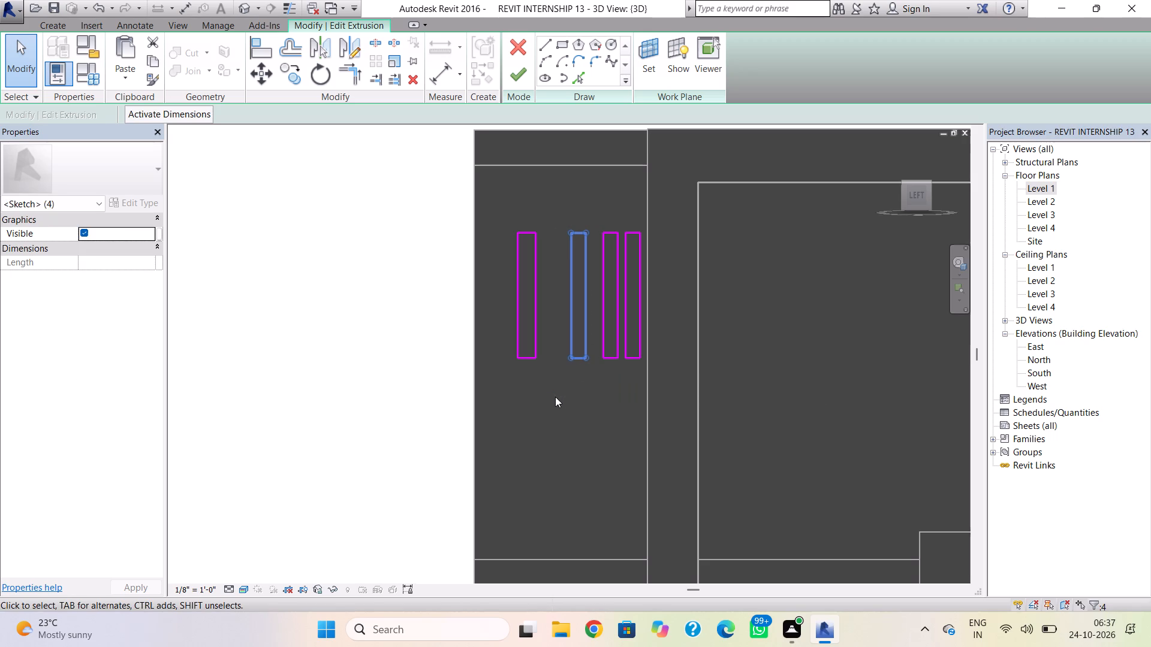
{"action": "key", "text": "Right"}
{"action": "key", "text": "Right"}
{"action": "key", "text": "Right"}
{"action": "left_click", "coordinate": [556, 396]}
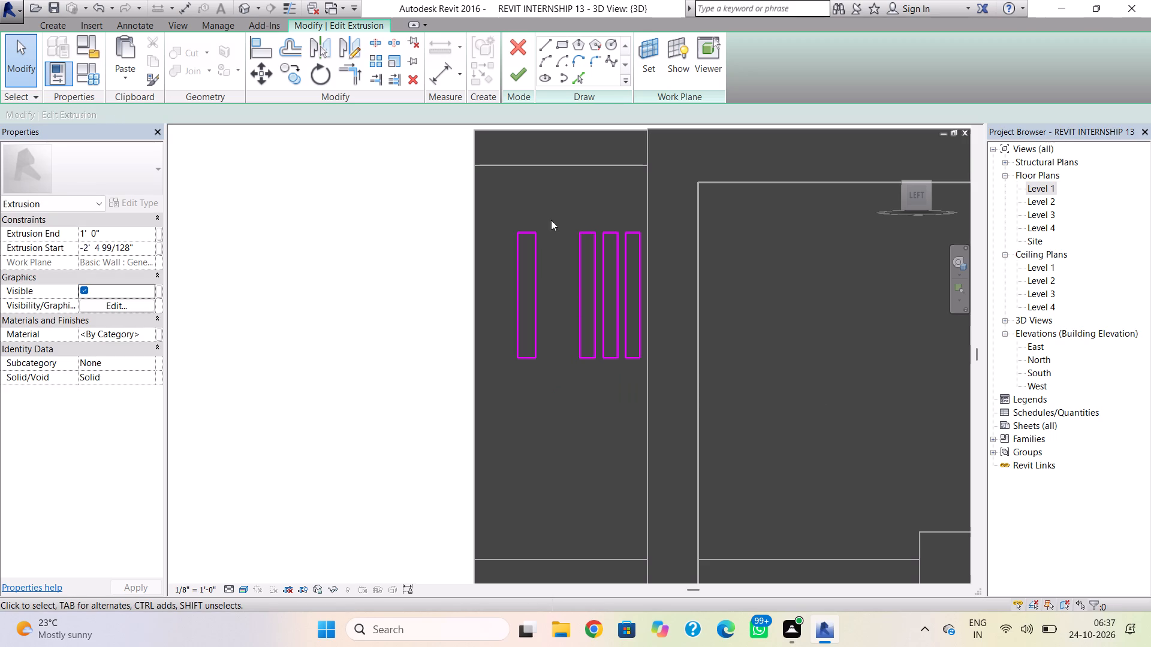
Delete the strip rectangle nearest the building's outer corner from the sketch.
{"action": "left_click_drag", "start_coordinate": [547, 208], "coordinate": [508, 421]}
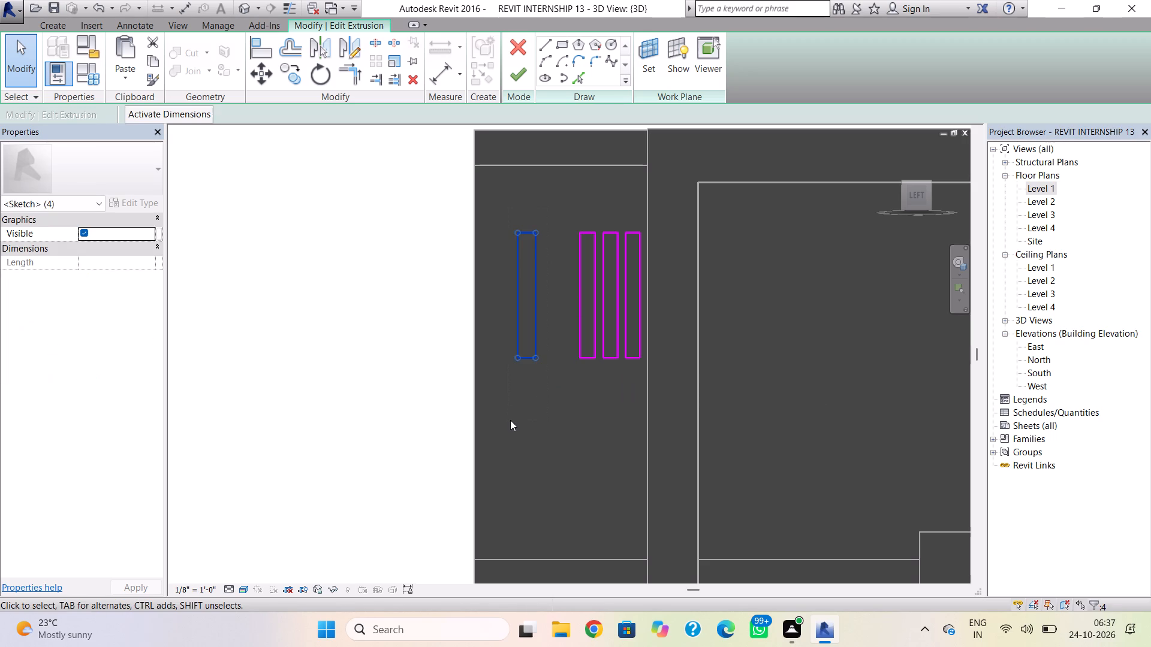
{"action": "key", "text": "Delete"}
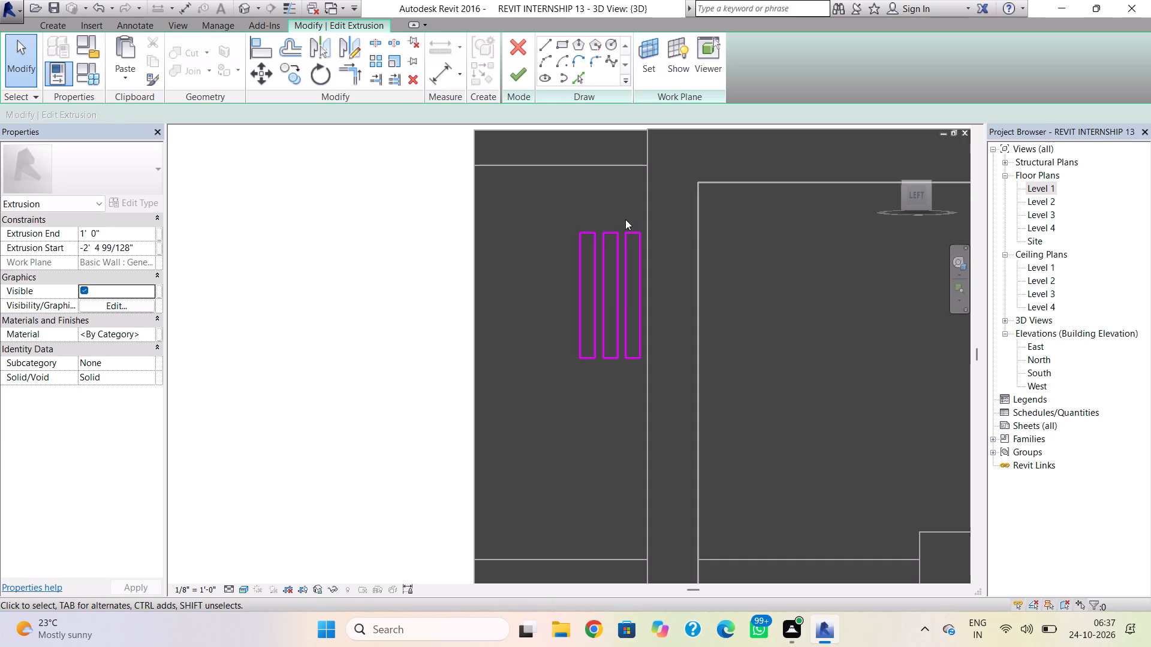
Copy the two strip rectangles nearest the outer corner and paste the pair beside them, aligned at the same height.
{"action": "left_click_drag", "start_coordinate": [625, 219], "coordinate": [567, 380]}
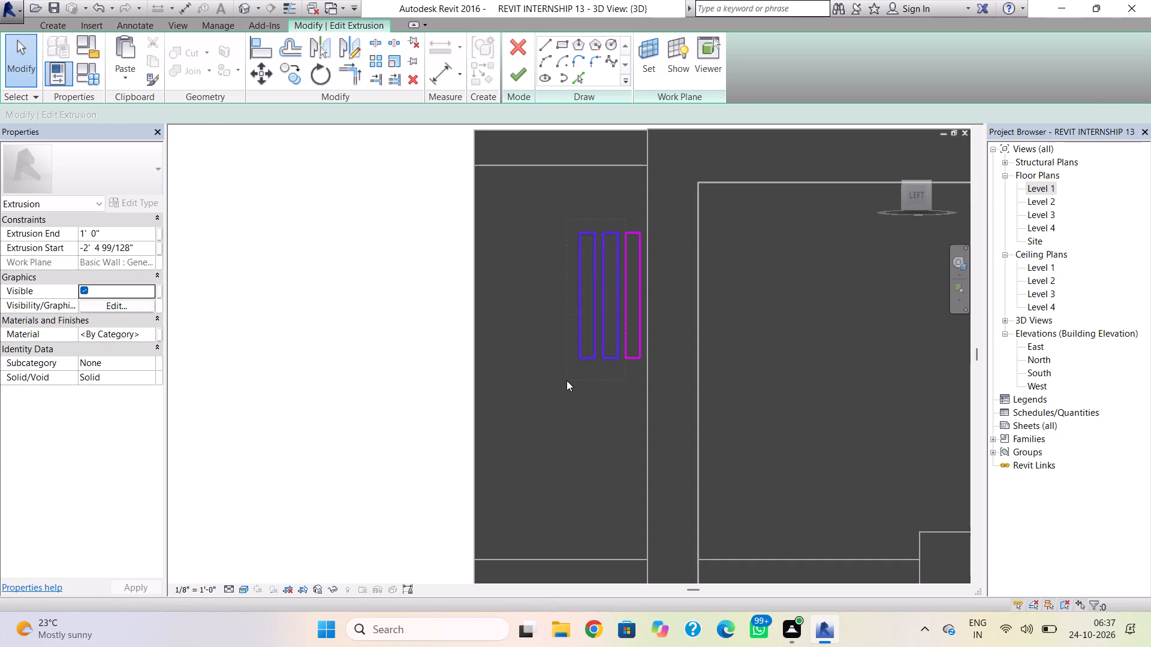
{"action": "key", "text": "ctrl+c"}
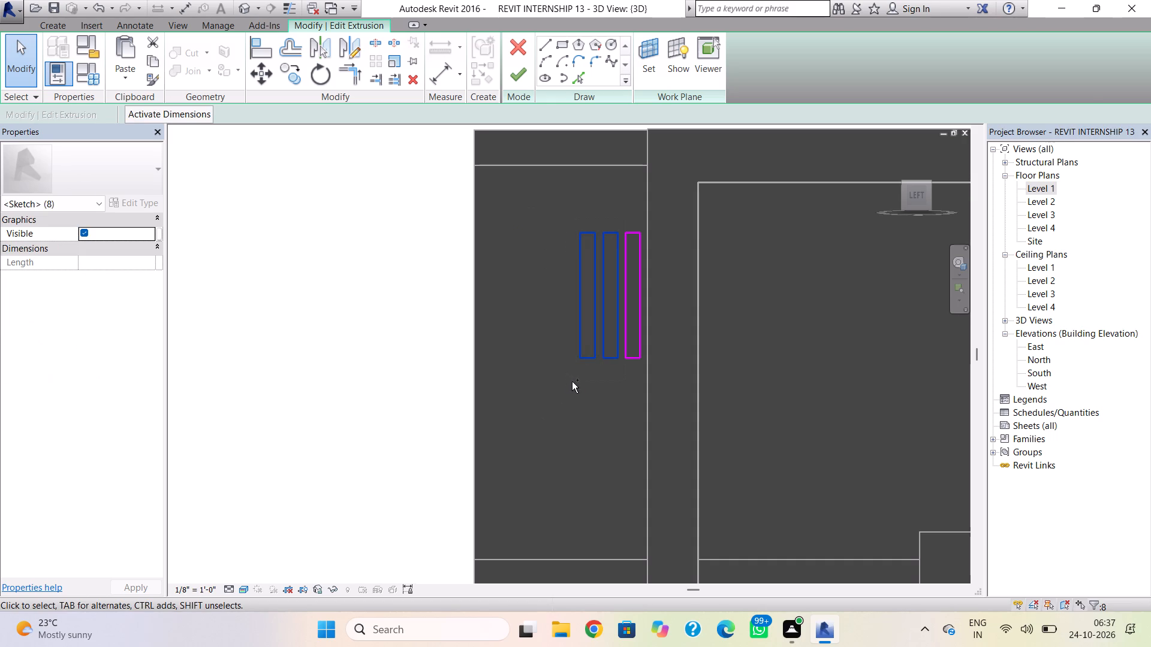
{"action": "key", "text": "ctrl+v"}
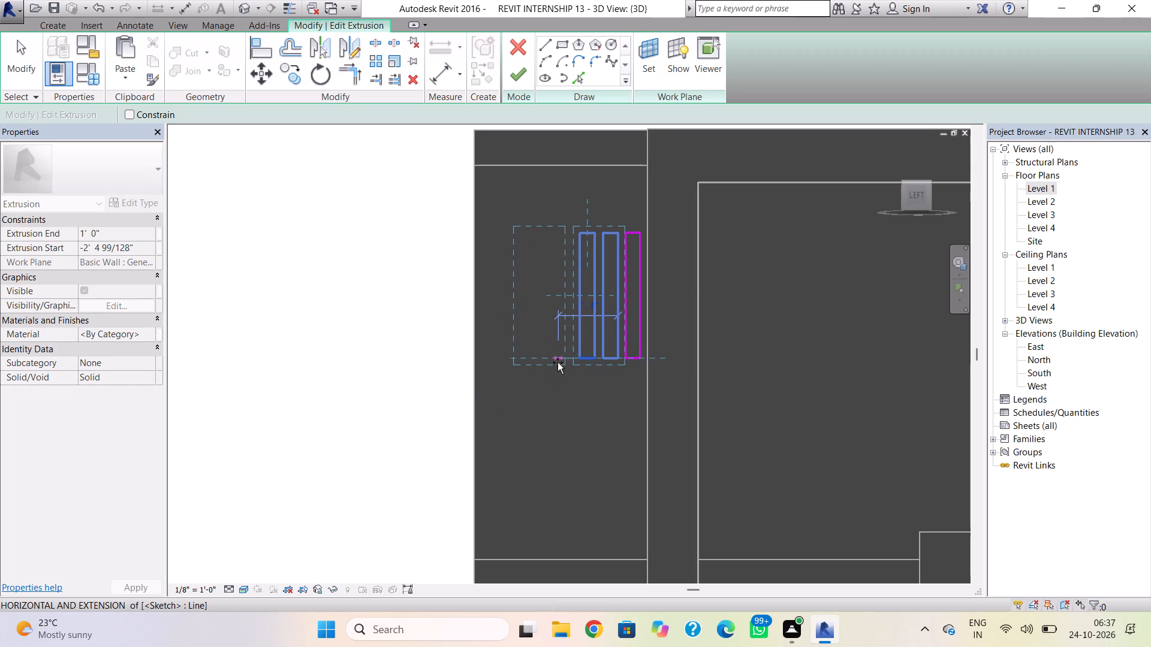
{"action": "left_click", "coordinate": [559, 361]}
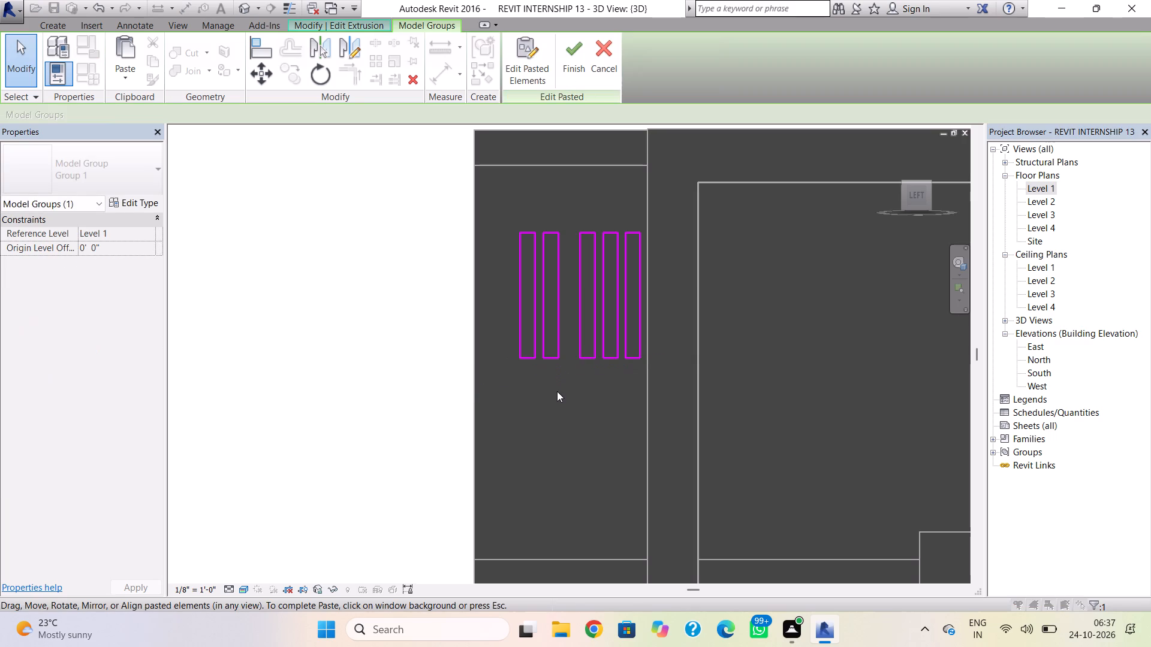
Move the pasted pair of rectangles toward the other three strips so that all five are evenly spaced.
{"action": "left_click_drag", "start_coordinate": [564, 216], "coordinate": [528, 369]}
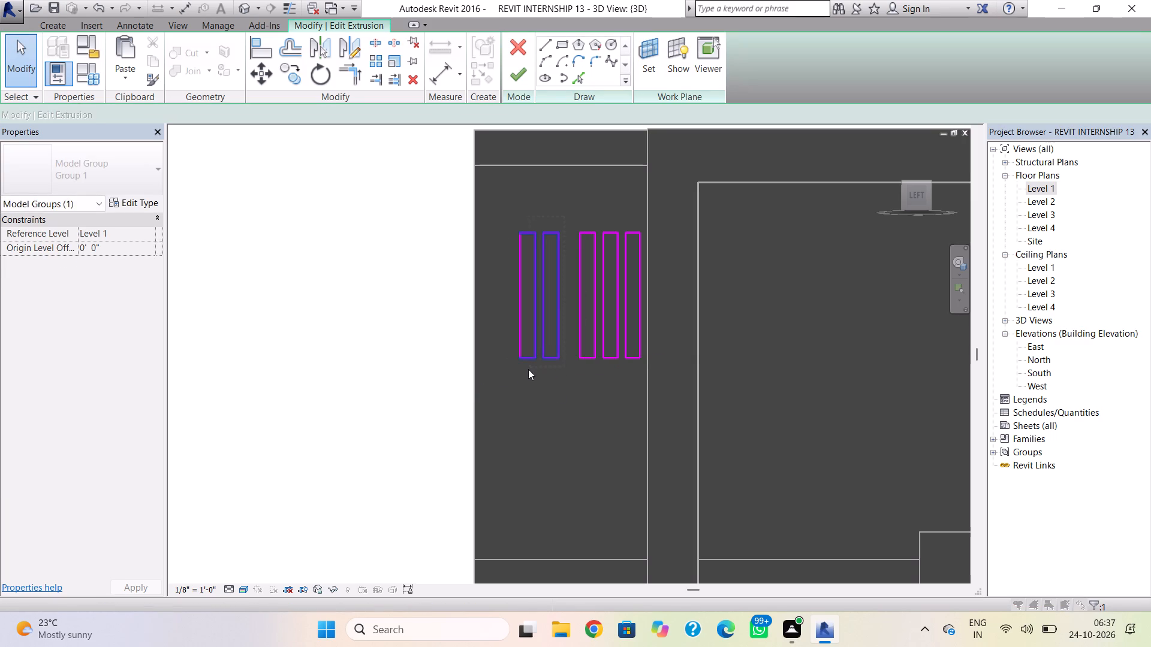
{"action": "left_click_drag", "start_coordinate": [528, 369], "coordinate": [517, 382]}
{"action": "key", "text": "Right"}
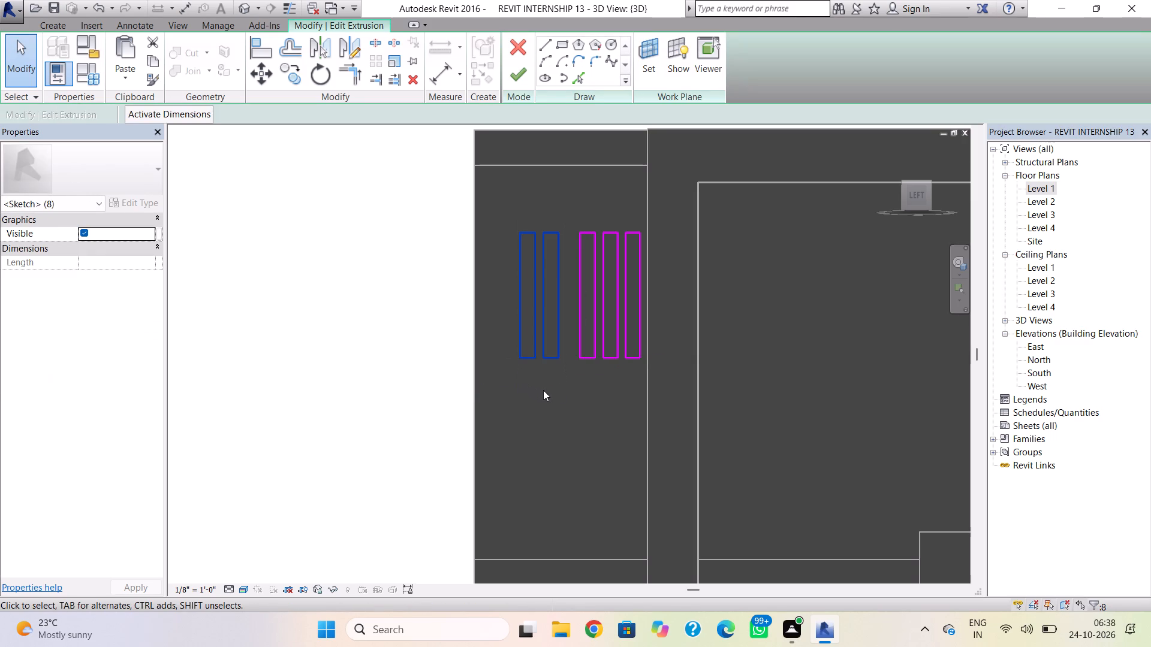
{"action": "key", "text": "Right"}
{"action": "key", "text": "Right"}
{"action": "key", "text": "Right"}
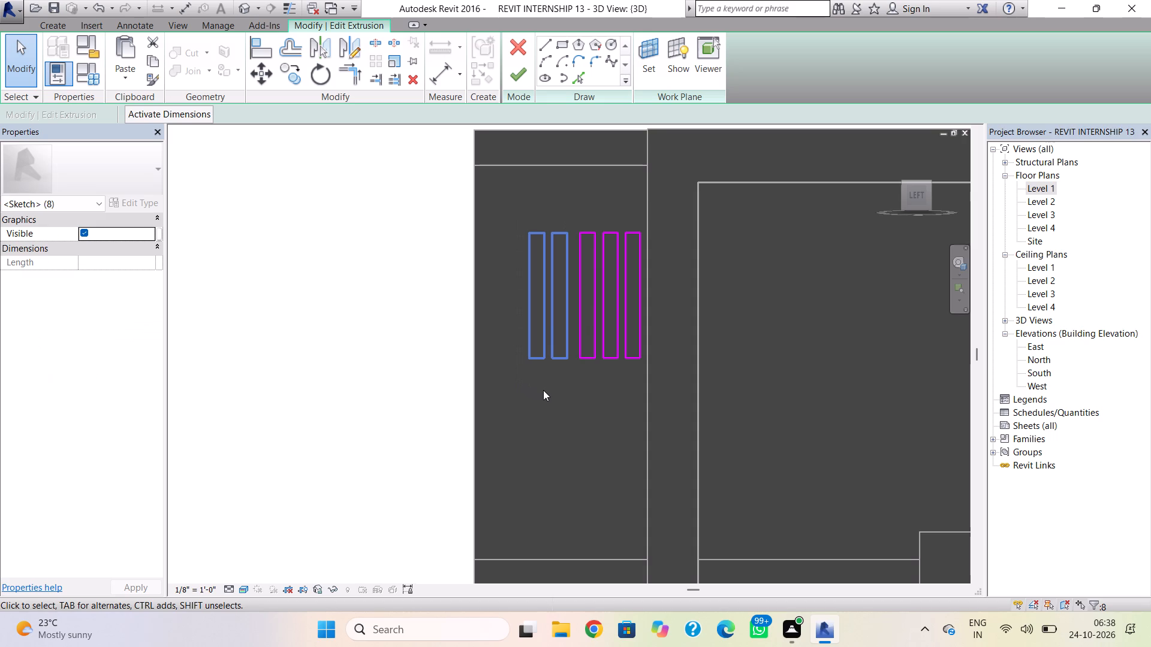
{"action": "key", "text": "Right"}
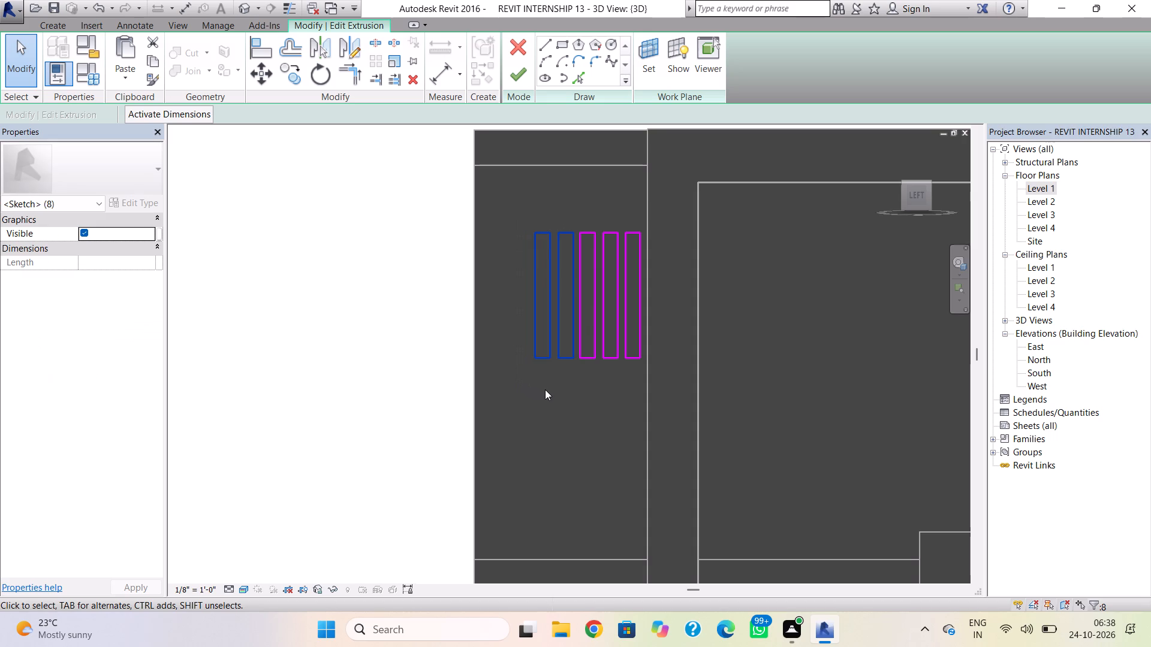
Shift all five strip rectangles together toward the building's outer corner so the group sits roughly centred on the wall.
{"action": "left_click", "coordinate": [549, 397]}
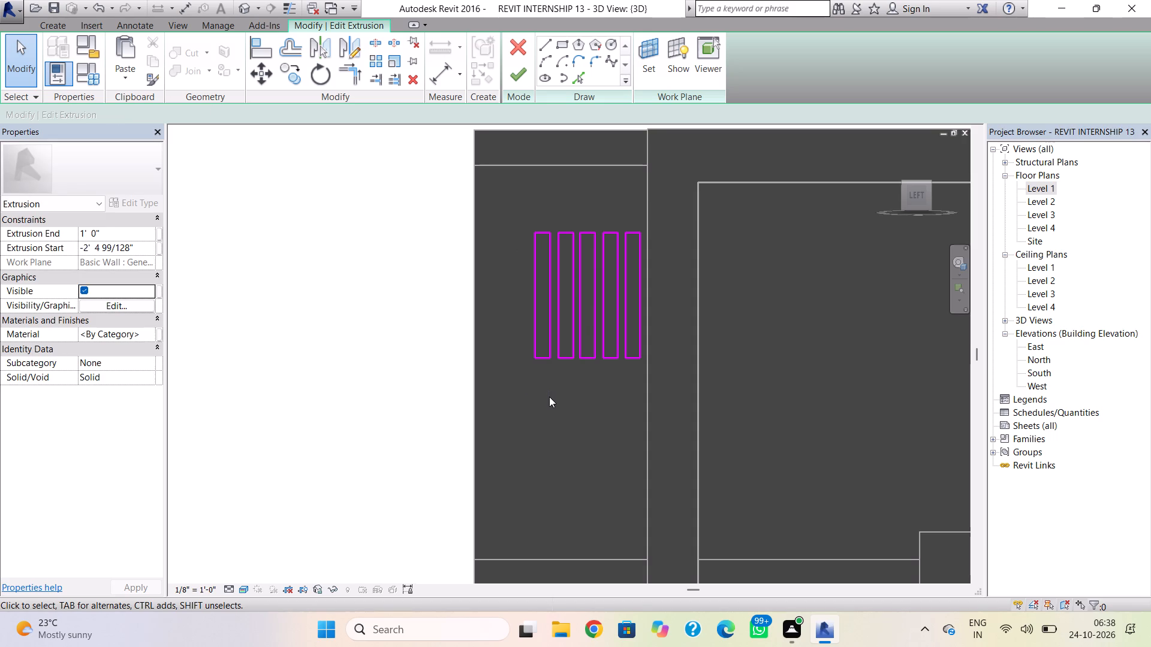
{"action": "scroll", "coordinate": [649, 238], "scroll_direction": "up", "scroll_amount": 3}
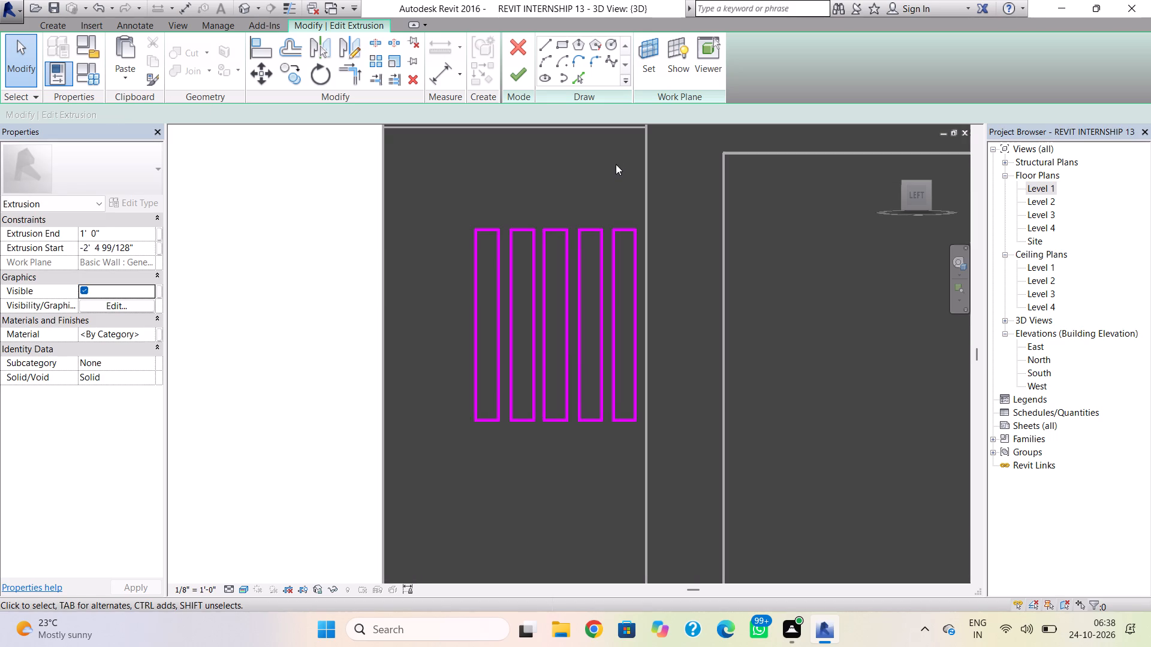
{"action": "left_click_drag", "start_coordinate": [639, 217], "coordinate": [486, 442]}
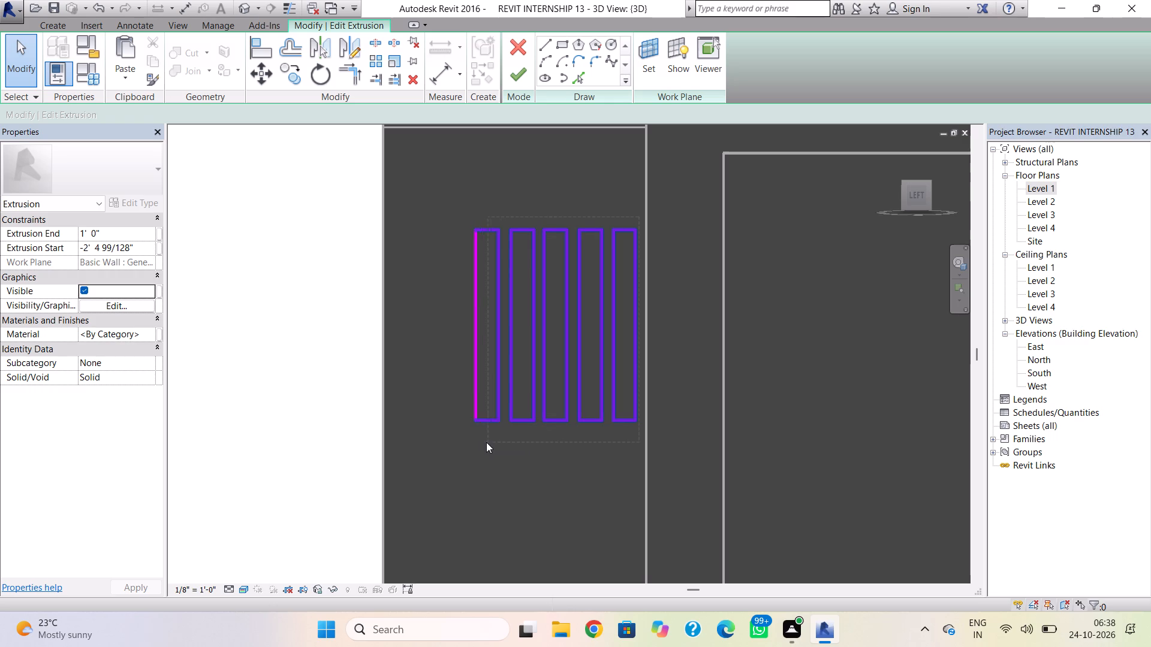
{"action": "left_click_drag", "start_coordinate": [486, 442], "coordinate": [470, 446]}
{"action": "key", "text": "Left"}
{"action": "key", "text": "Left"}
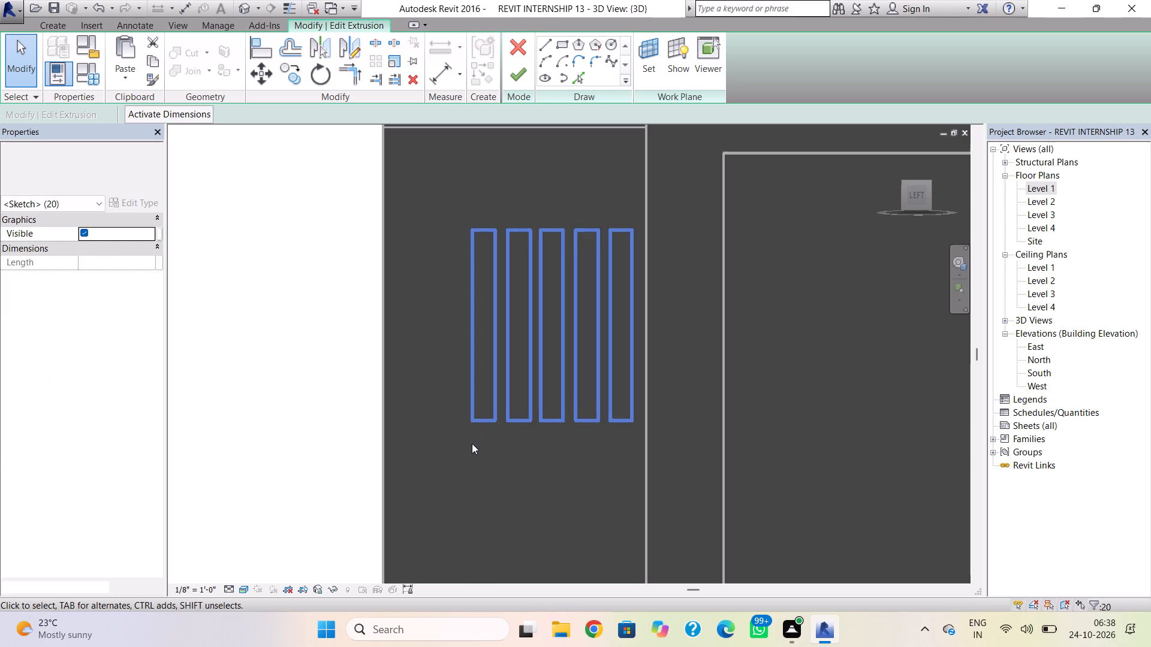
{"action": "key", "text": "Left"}
{"action": "key", "text": "Left"}
{"action": "key", "text": "Left"}
{"action": "key", "text": "Left"}
{"action": "key", "text": "Left"}
{"action": "key", "text": "Left"}
{"action": "key", "text": "Left"}
{"action": "key", "text": "Left"}
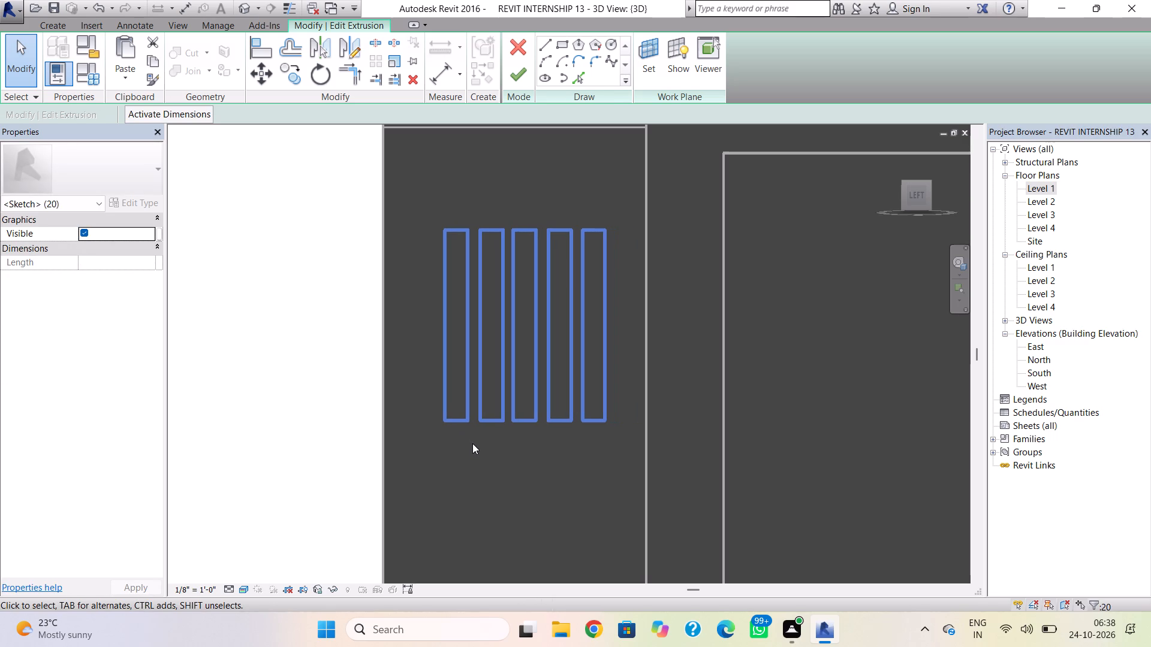
{"action": "key", "text": "Left"}
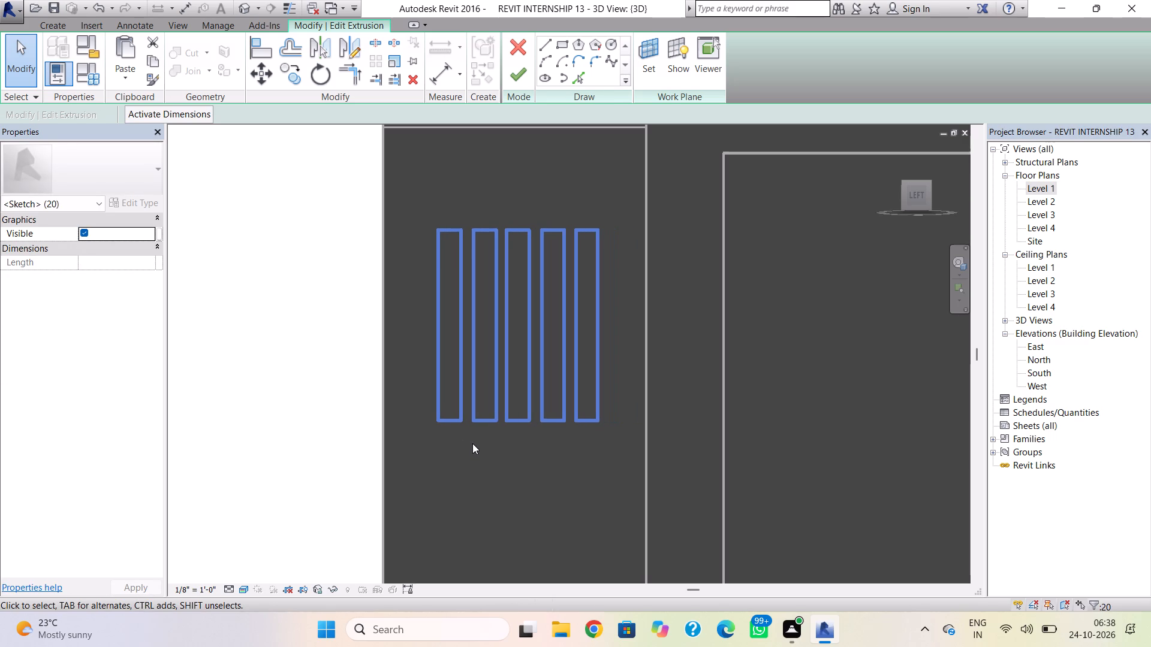
Finish the edited strip extrusion sketch and complete the in-place wall model.
{"action": "left_click", "coordinate": [472, 443]}
{"action": "left_click", "coordinate": [514, 71]}
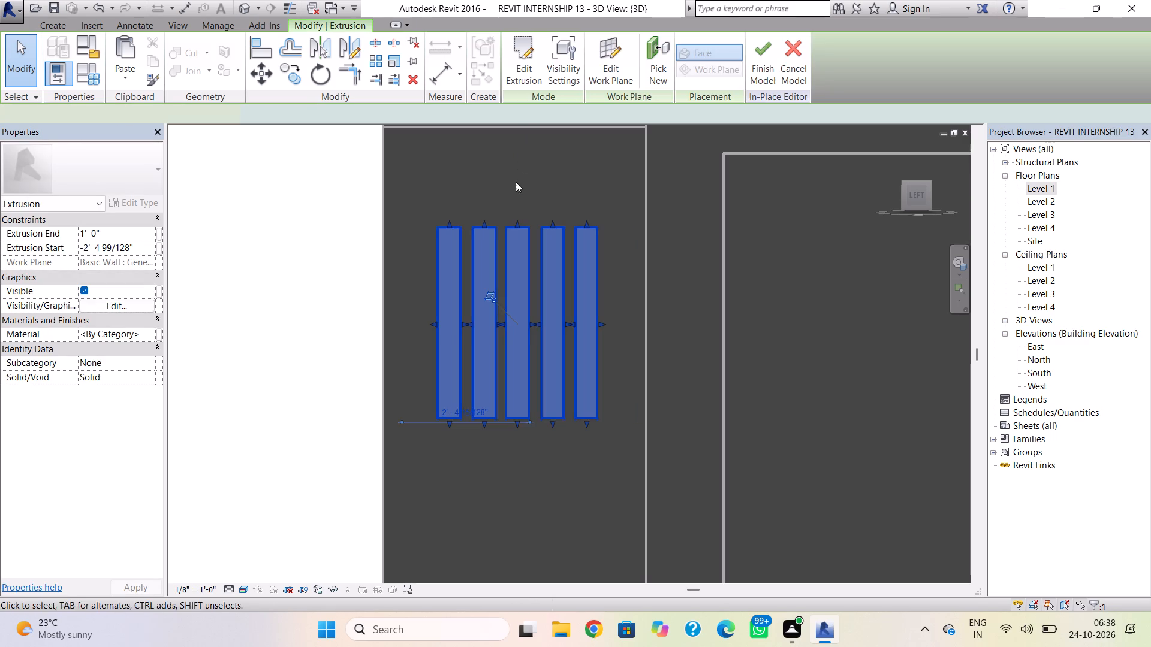
{"action": "key", "text": "Escape"}
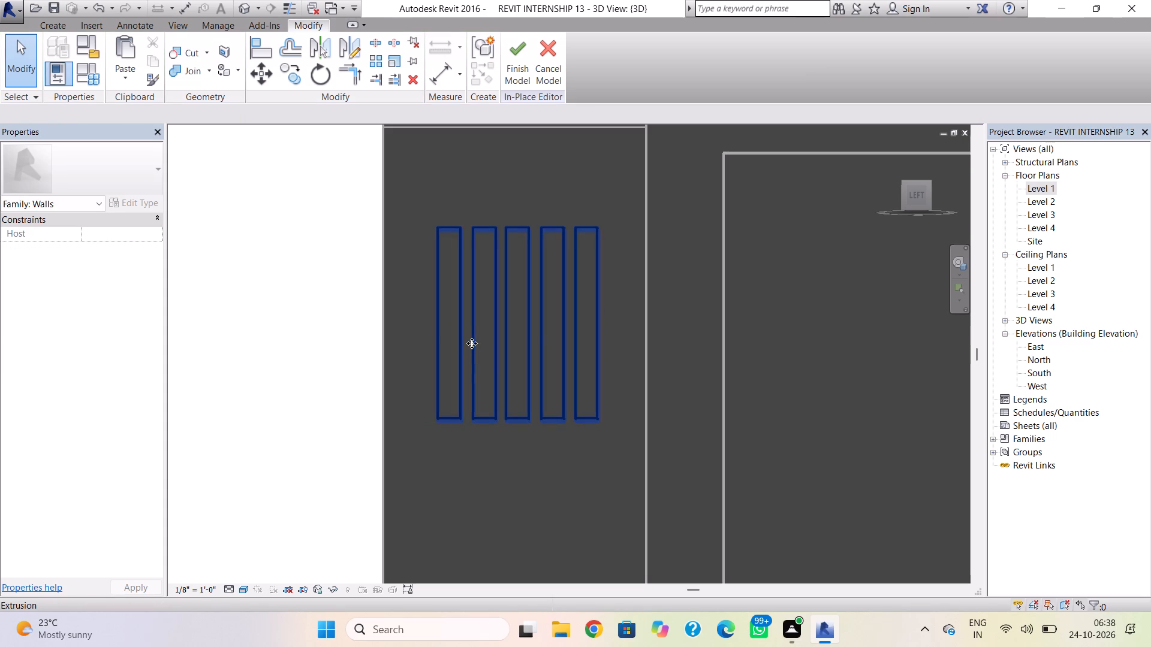
{"action": "right_click_drag", "start_coordinate": [478, 341], "coordinate": [581, 397], "text": "shift"}
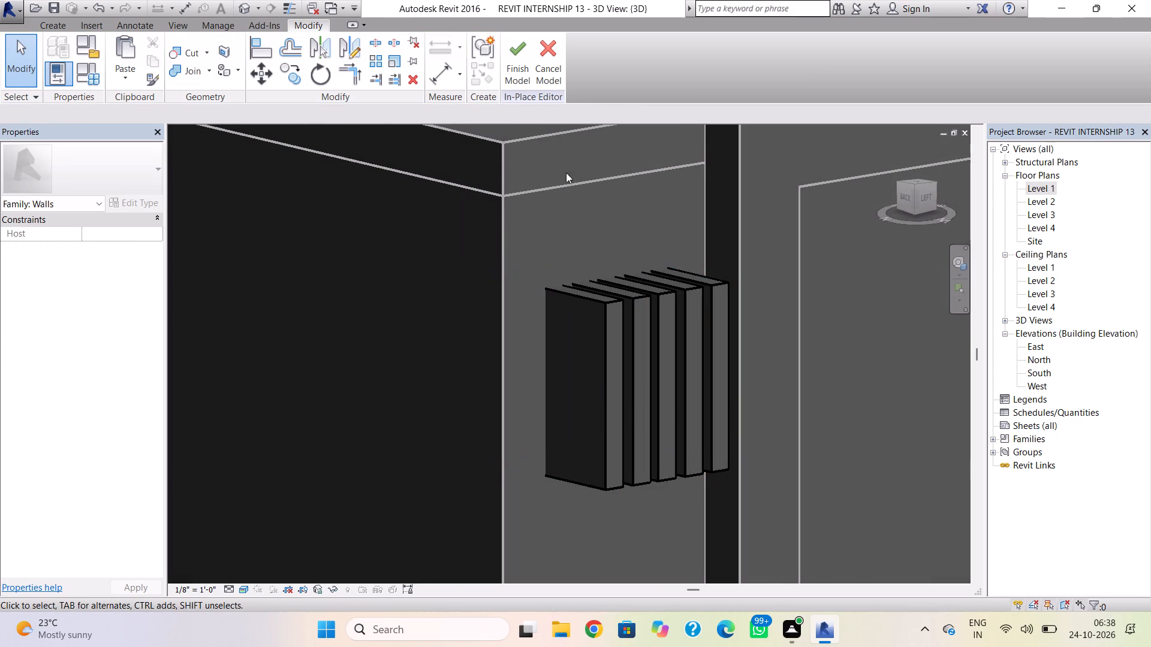
{"action": "left_click", "coordinate": [518, 60]}
Pull the front face of the five strips back toward the wall to reduce how far they project.
{"action": "left_click", "coordinate": [638, 341]}
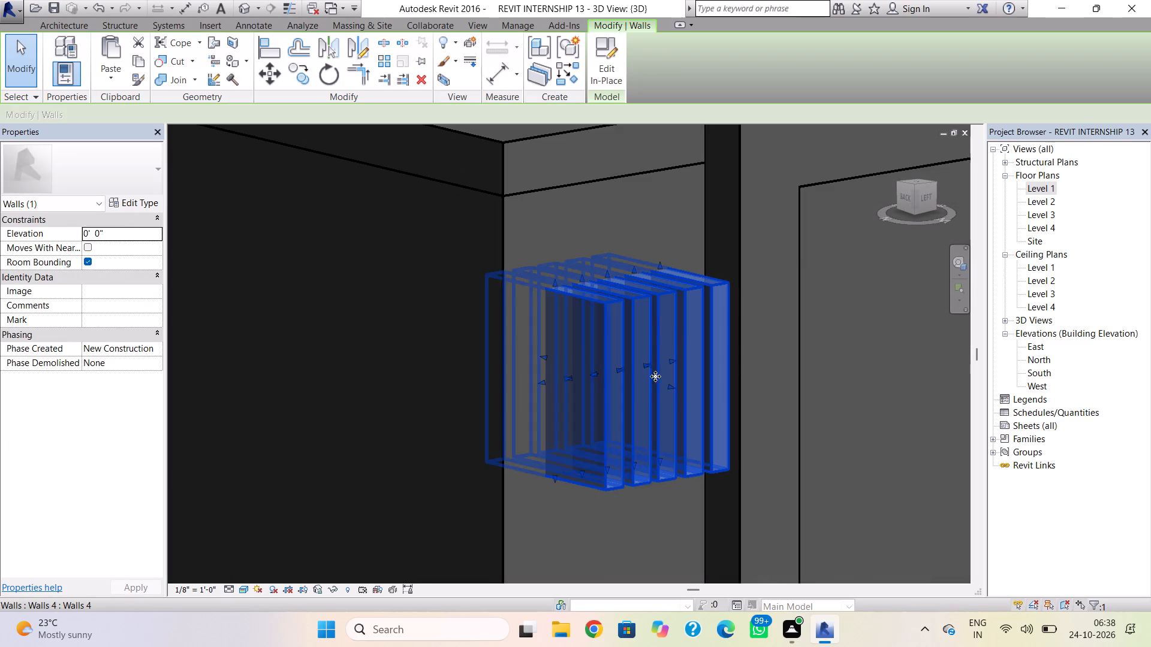
{"action": "left_click_drag", "start_coordinate": [671, 388], "coordinate": [639, 377]}
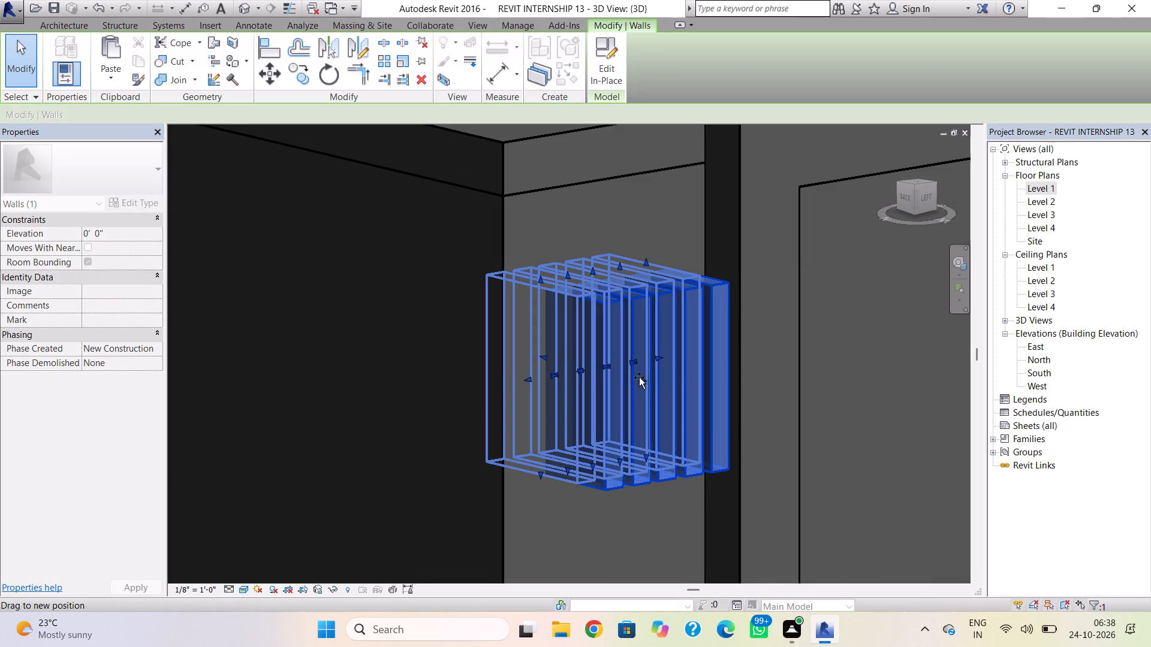
{"action": "left_click_drag", "start_coordinate": [639, 377], "coordinate": [622, 364]}
{"action": "left_click", "coordinate": [407, 380]}
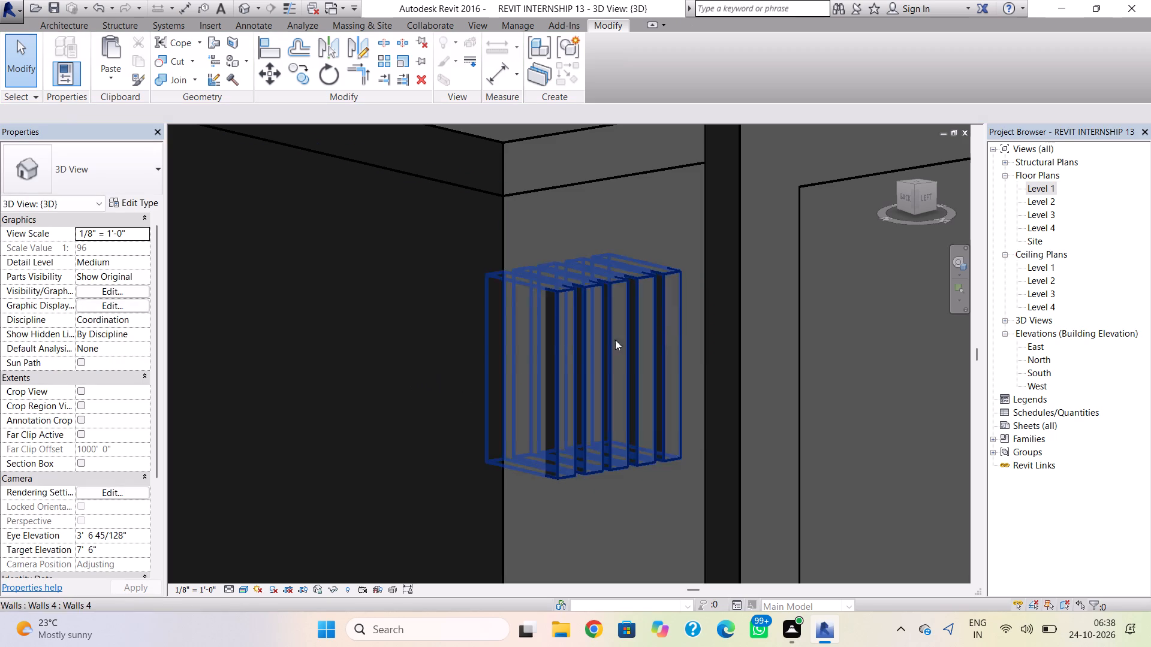
{"action": "key", "text": "Escape"}
Pull the rear face of the five strips forward toward the wall surface to shorten their depth behind it.
{"action": "scroll", "coordinate": [682, 323], "scroll_direction": "down", "scroll_amount": 4}
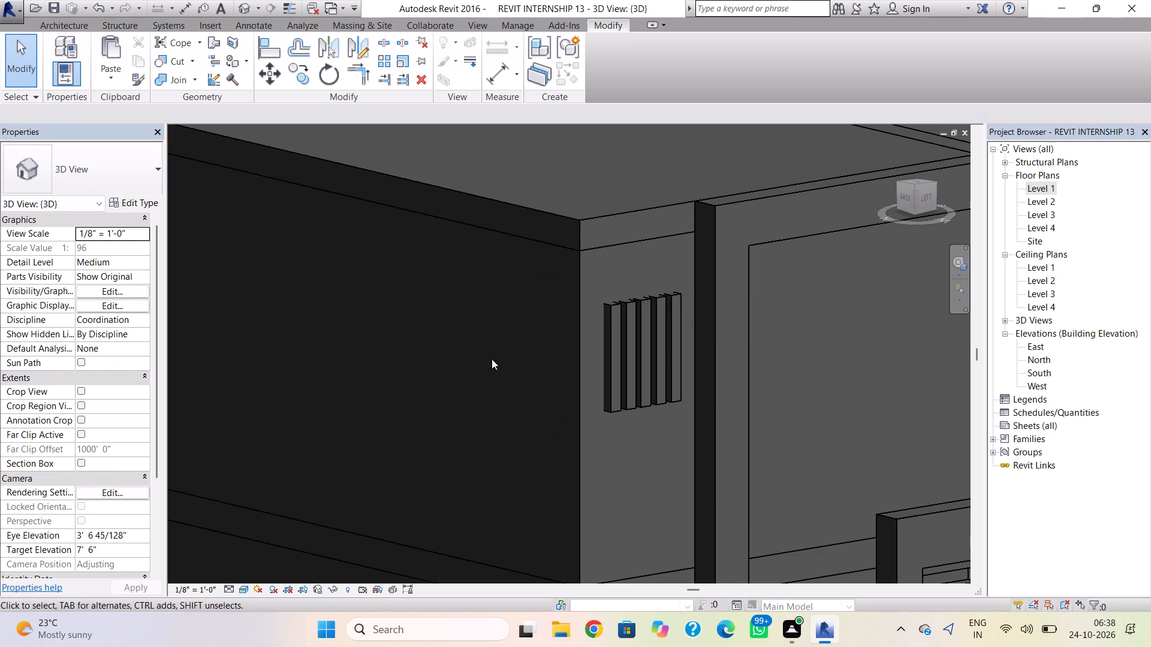
{"action": "left_click", "coordinate": [613, 339]}
{"action": "scroll", "coordinate": [590, 348], "scroll_direction": "up", "scroll_amount": 7}
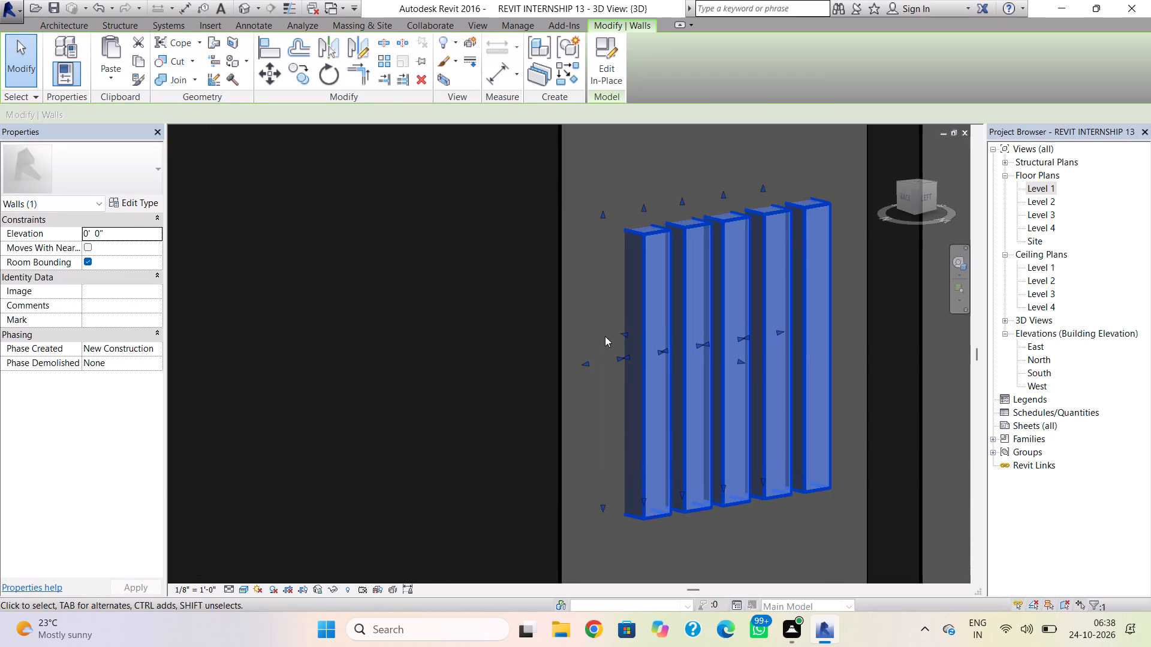
{"action": "left_click_drag", "start_coordinate": [620, 332], "coordinate": [663, 355]}
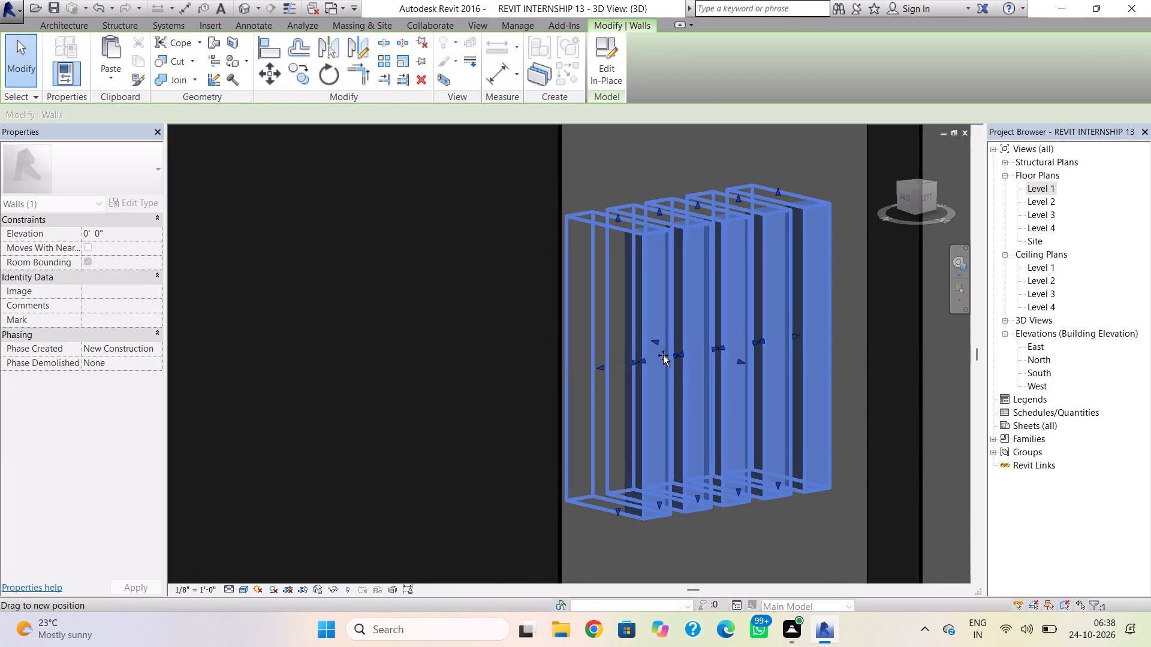
{"action": "left_click_drag", "start_coordinate": [663, 355], "coordinate": [691, 362]}
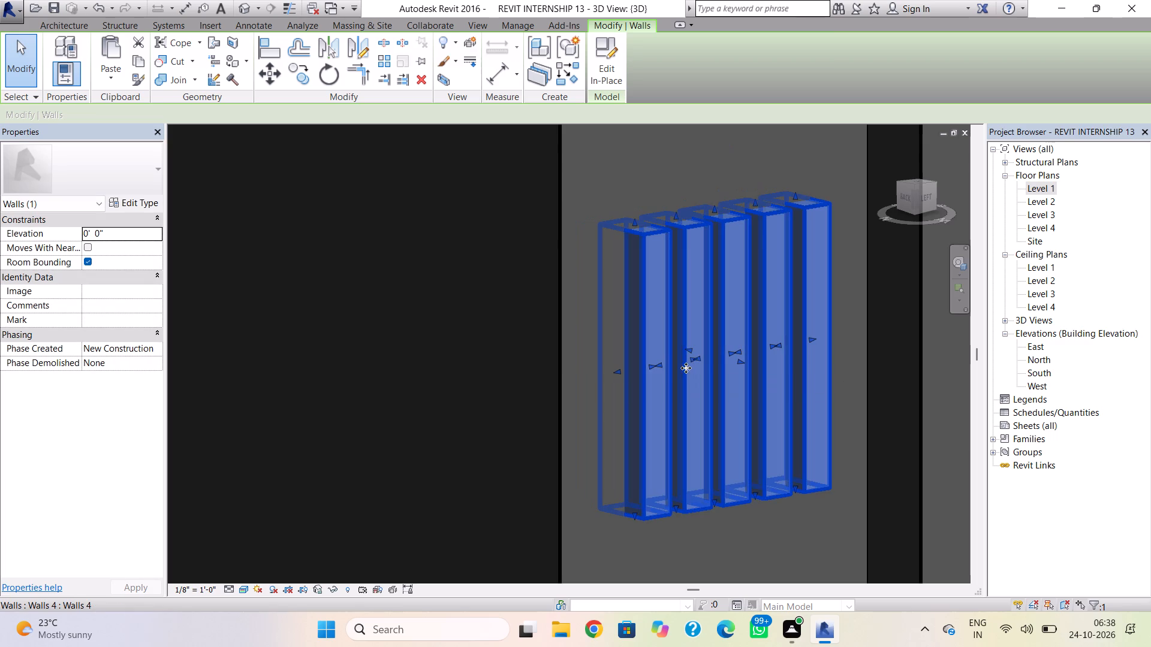
{"action": "key", "text": "Escape"}
Examine the finished strips on the upper wall together with the left and front facades.
{"action": "scroll", "coordinate": [543, 332], "scroll_direction": "down", "scroll_amount": 4}
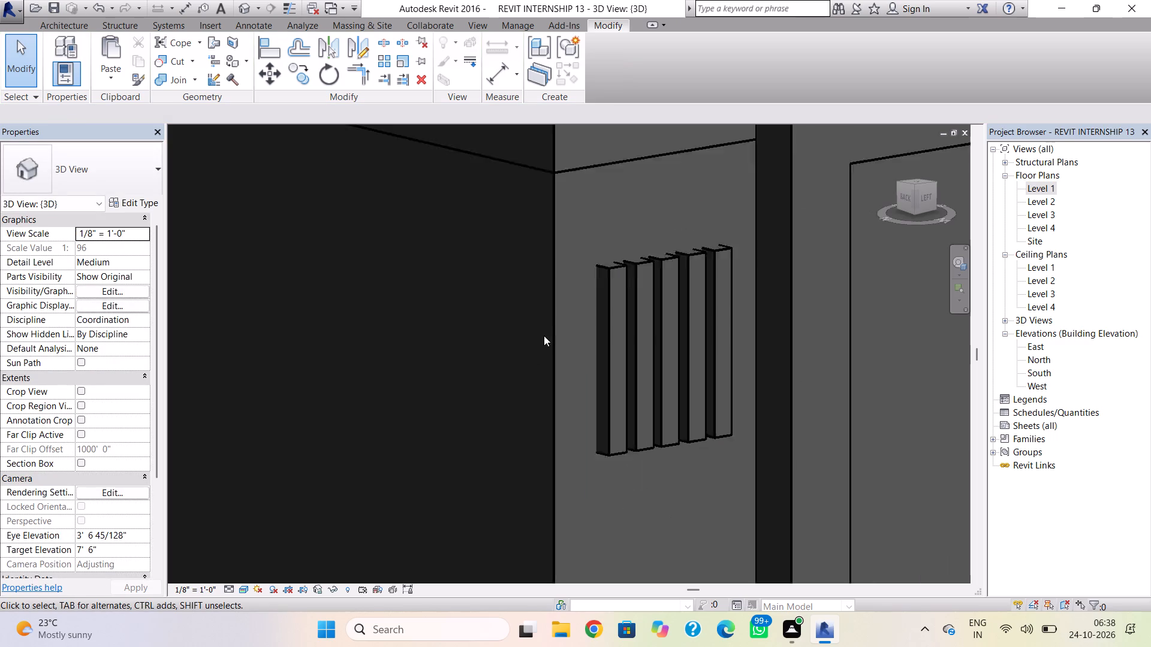
{"action": "scroll", "coordinate": [603, 323], "scroll_direction": "down", "scroll_amount": 7}
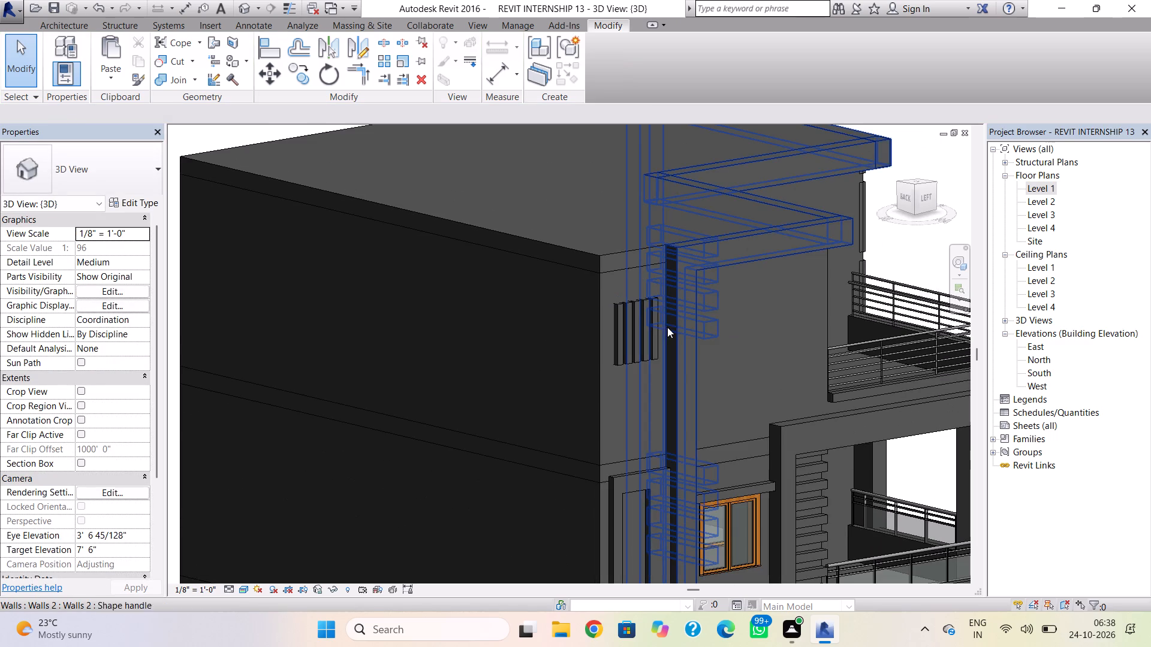
{"action": "right_click_drag", "start_coordinate": [674, 324], "coordinate": [517, 279], "text": "shift"}
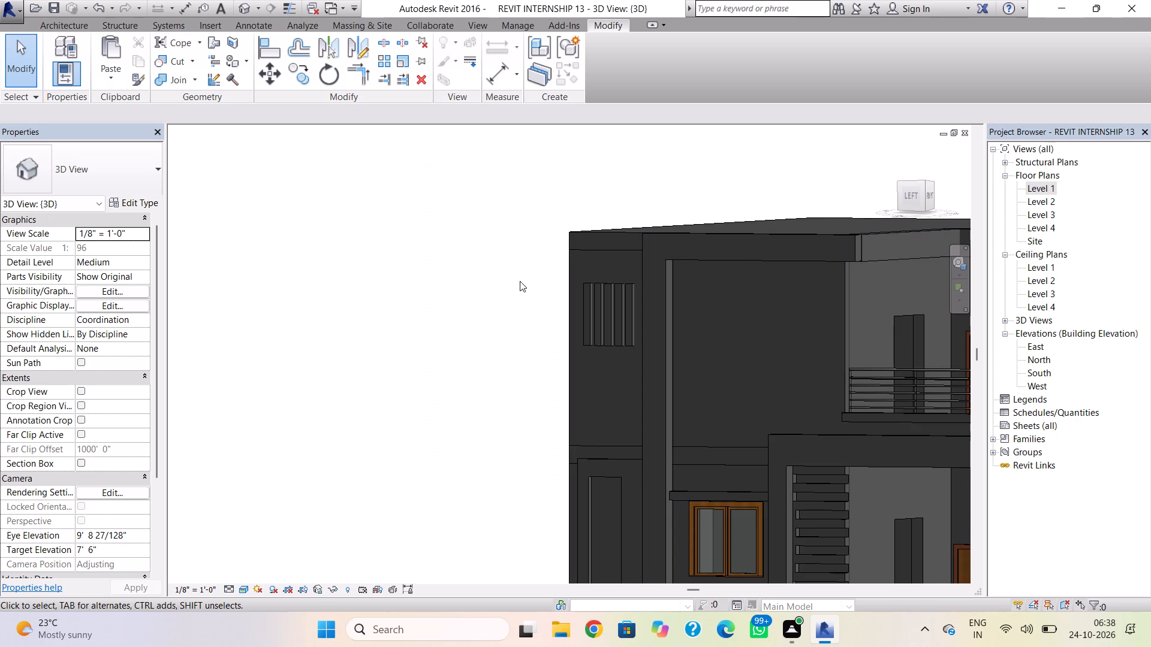
{"action": "scroll", "coordinate": [471, 269], "scroll_direction": "down", "scroll_amount": 3}
{"action": "scroll", "coordinate": [480, 279], "scroll_direction": "up", "scroll_amount": 1}
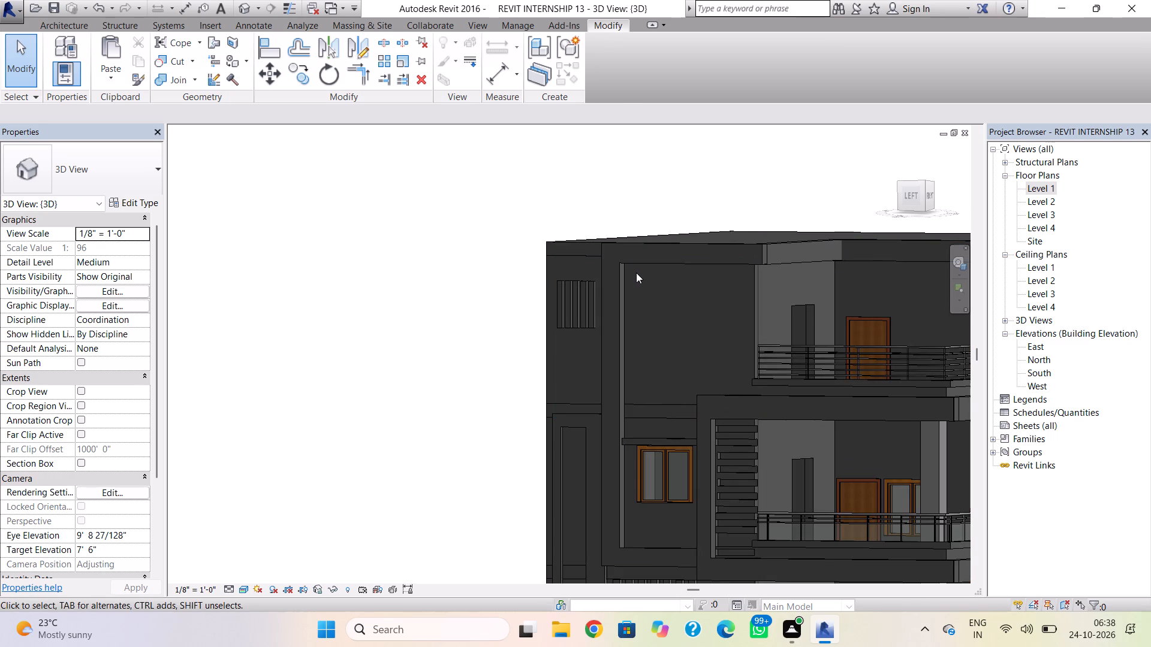
{"action": "scroll", "coordinate": [637, 272], "scroll_direction": "down", "scroll_amount": 2}
{"action": "right_click_drag", "start_coordinate": [638, 270], "coordinate": [585, 270], "text": "shift"}
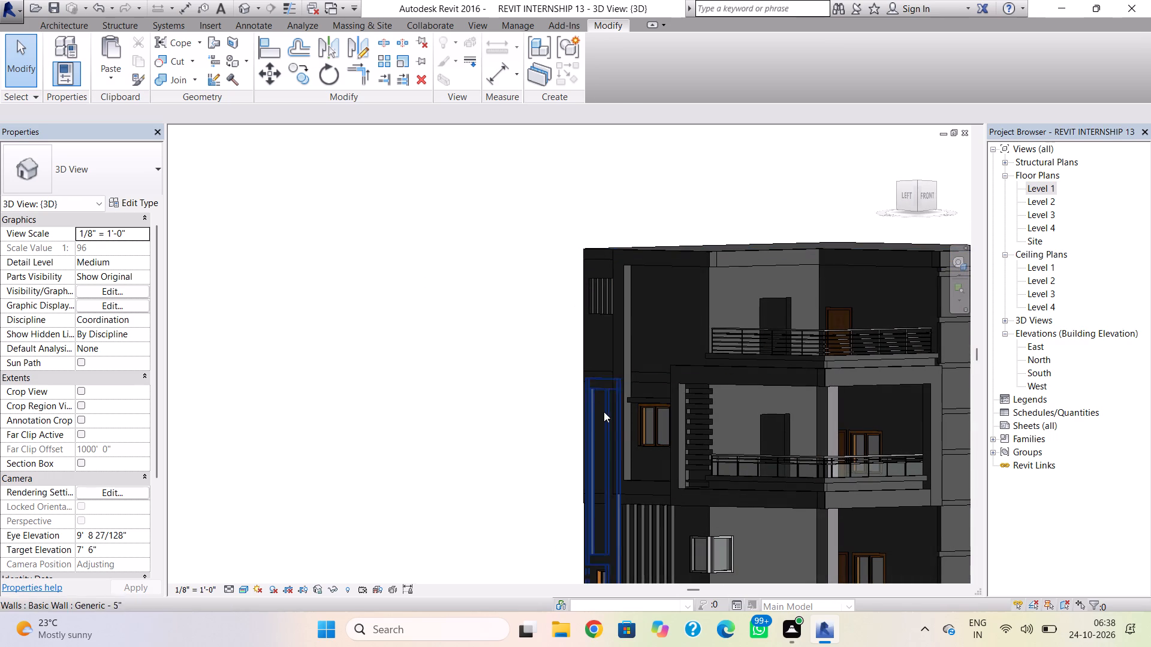
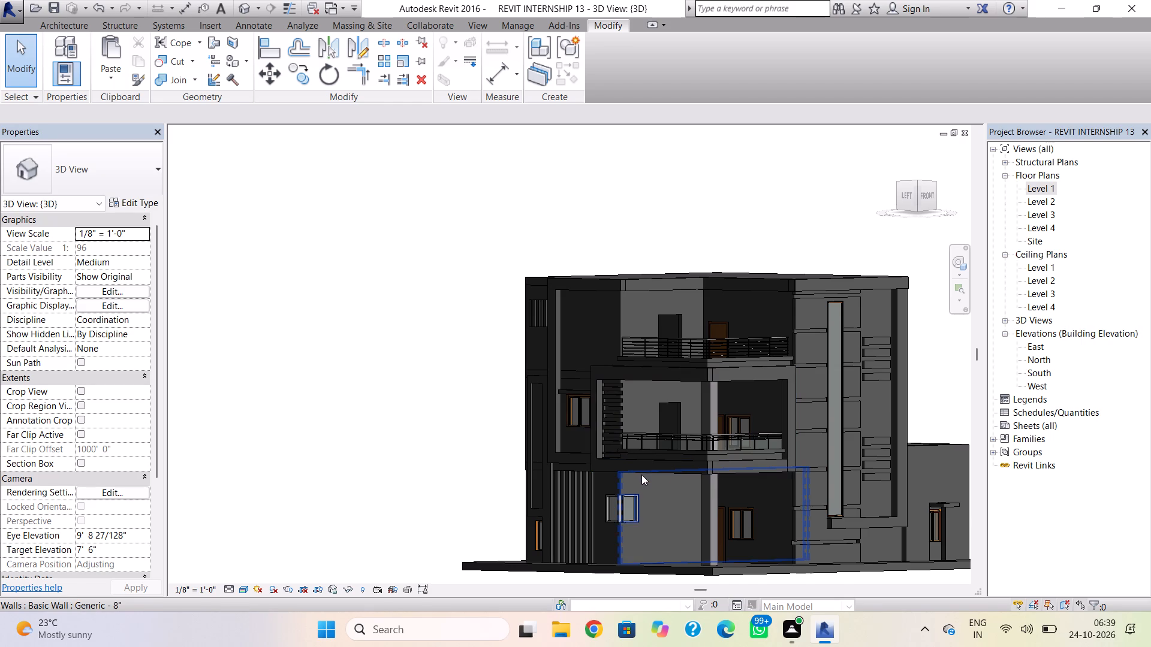
Delete the narrow fixed window at the base of the left facade, below the tall recessed panel.
{"action": "scroll", "coordinate": [646, 477], "scroll_direction": "down", "scroll_amount": 1}
{"action": "middle_click_drag", "start_coordinate": [653, 478], "coordinate": [656, 458]}
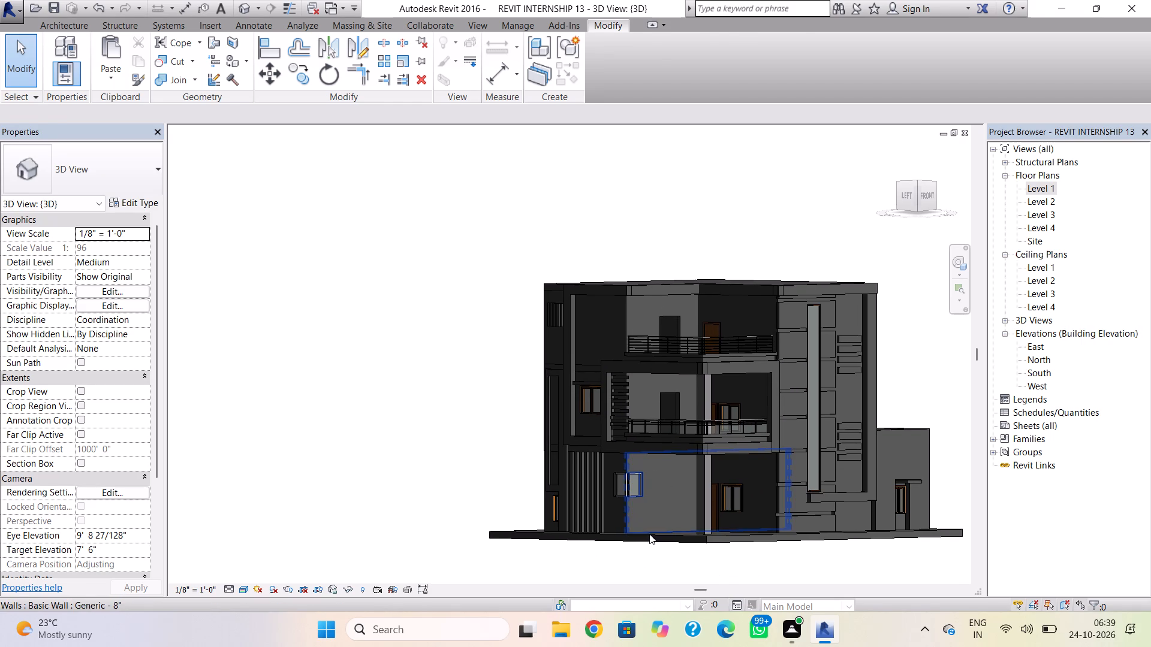
{"action": "left_click", "coordinate": [649, 534]}
{"action": "key", "text": "Escape"}
{"action": "right_click_drag", "start_coordinate": [647, 534], "coordinate": [668, 593], "text": "shift"}
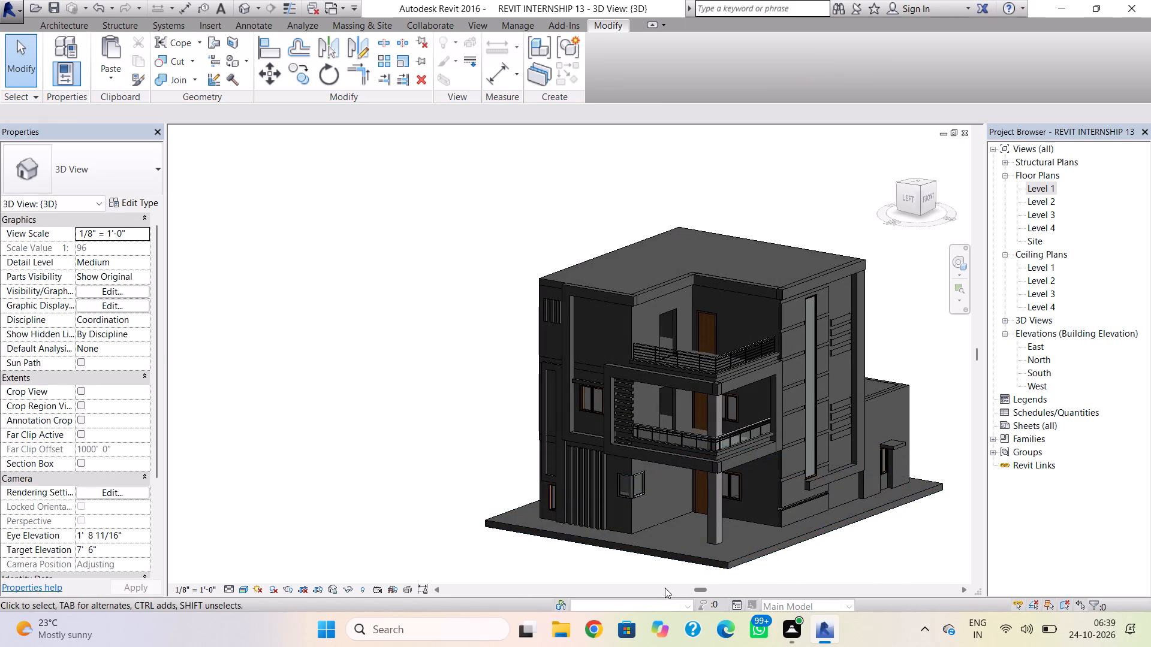
{"action": "key", "text": "Escape"}
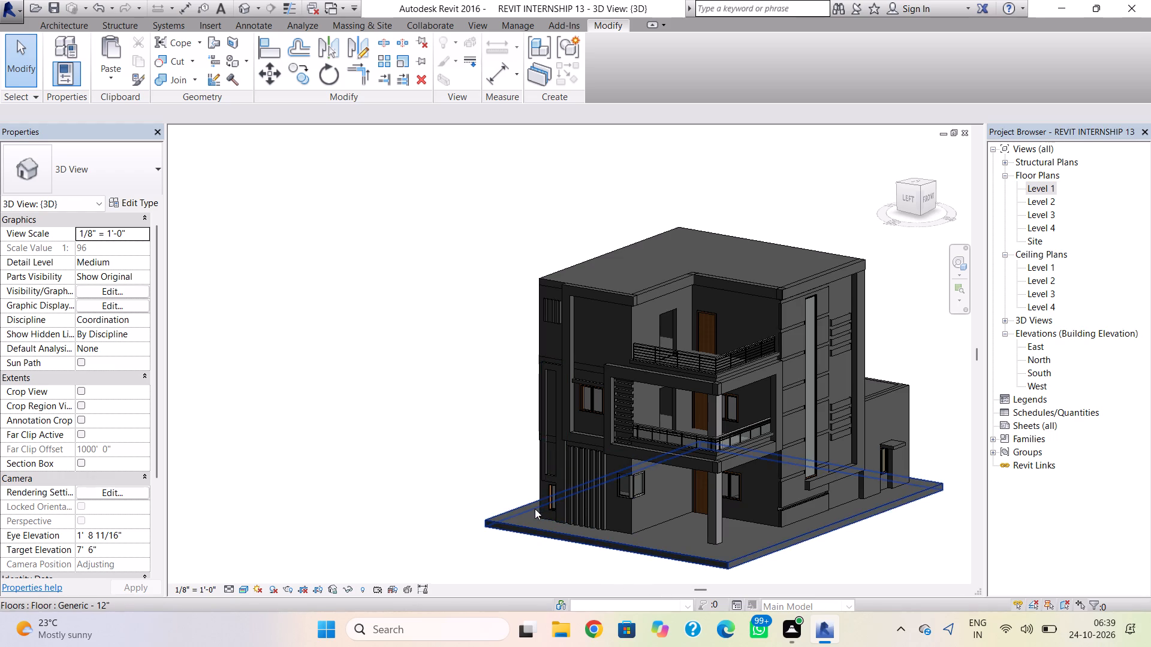
{"action": "right_click_drag", "start_coordinate": [534, 509], "coordinate": [637, 480], "text": "shift"}
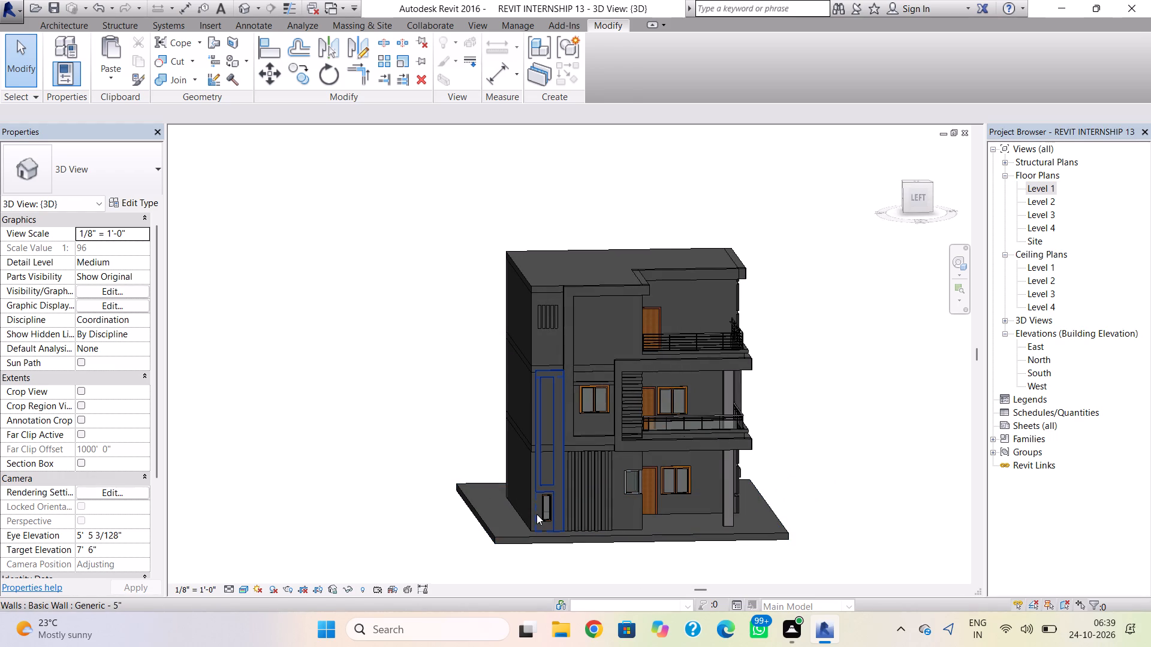
{"action": "scroll", "coordinate": [541, 514], "scroll_direction": "up", "scroll_amount": 7}
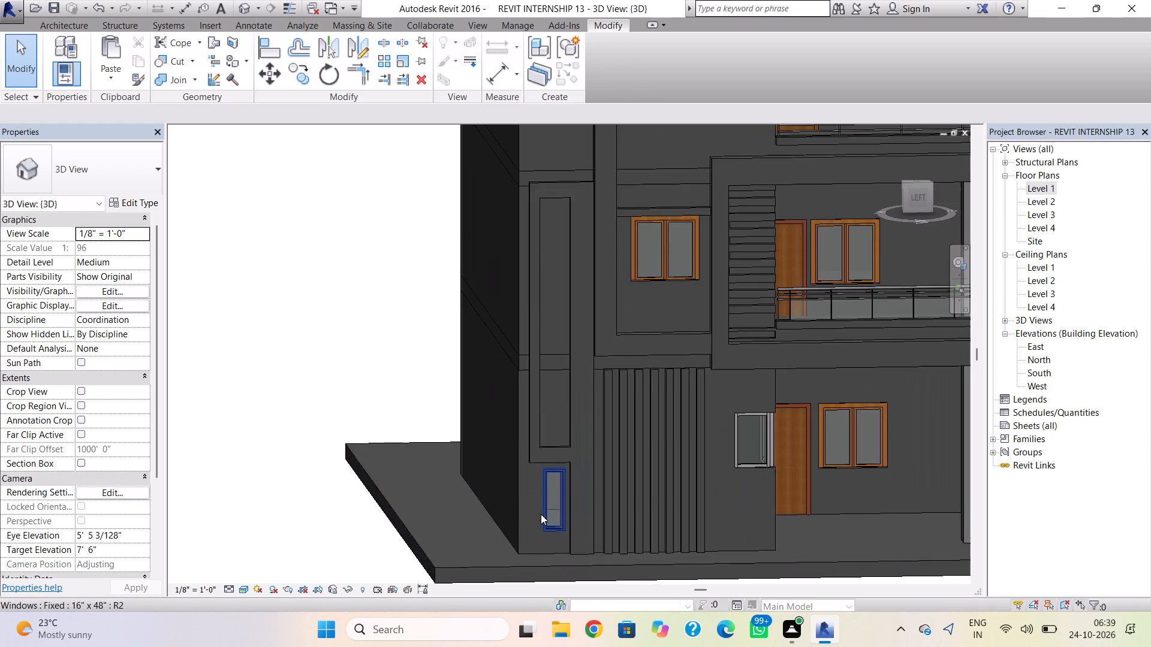
{"action": "scroll", "coordinate": [541, 514], "scroll_direction": "up", "scroll_amount": 3}
{"action": "left_click", "coordinate": [547, 507]}
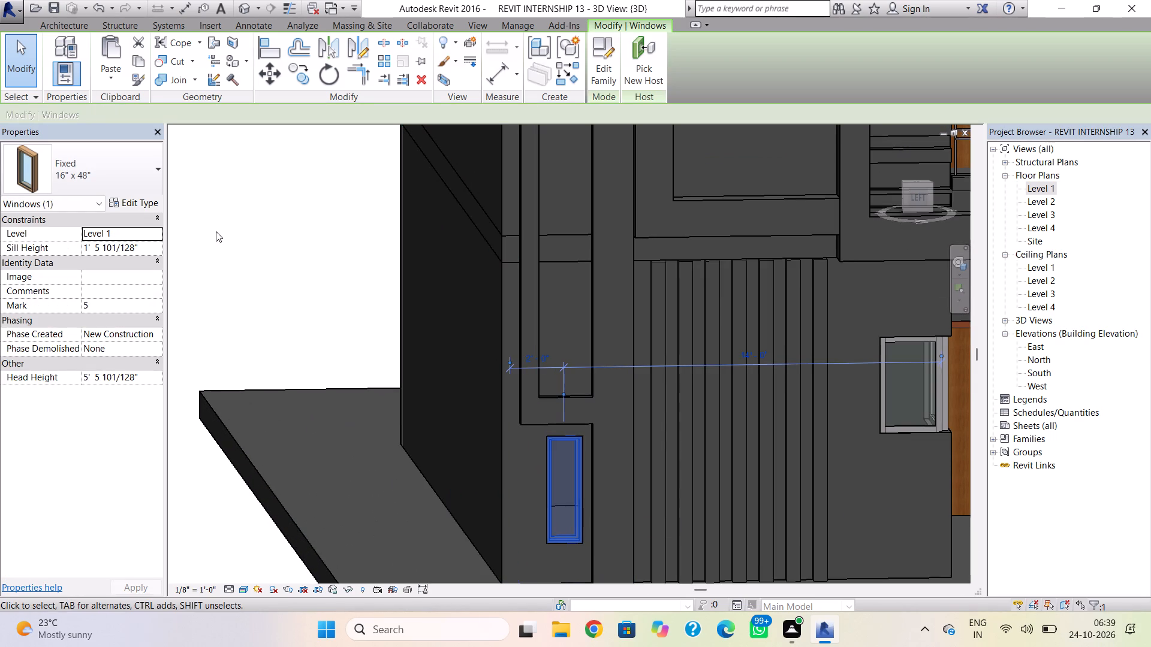
{"action": "key", "text": "Delete"}
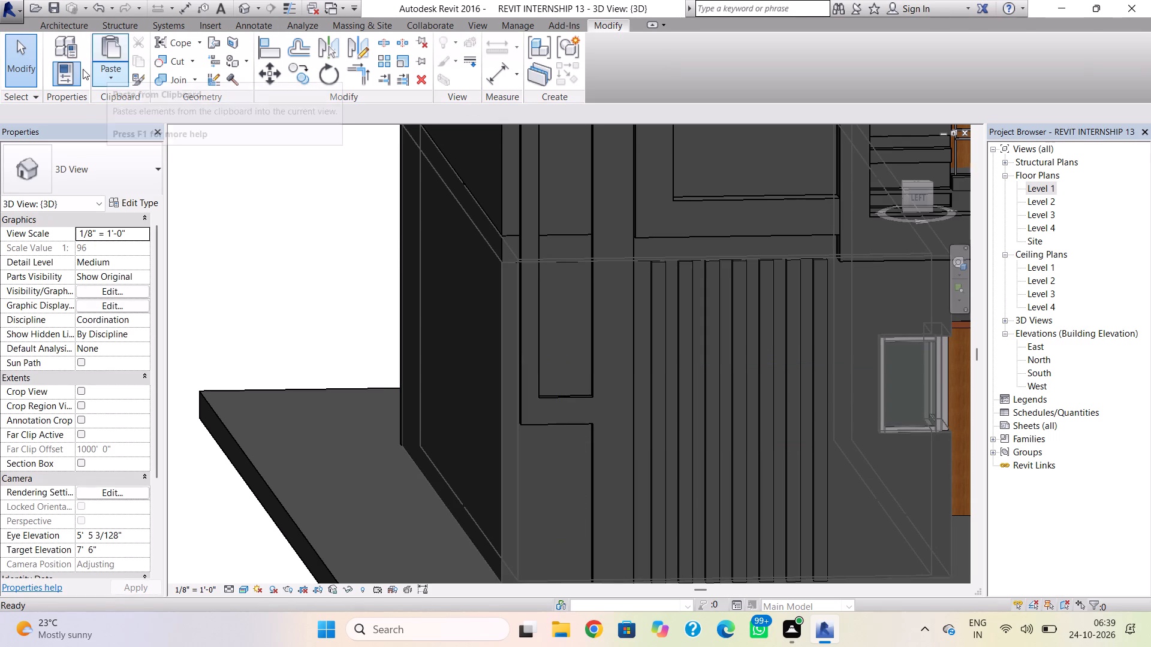
Place a Fixed 16" x 48" window on the left facade's ground-floor wall, directly below the tall recessed panel.
{"action": "left_click", "coordinate": [56, 28]}
{"action": "left_click", "coordinate": [123, 58]}
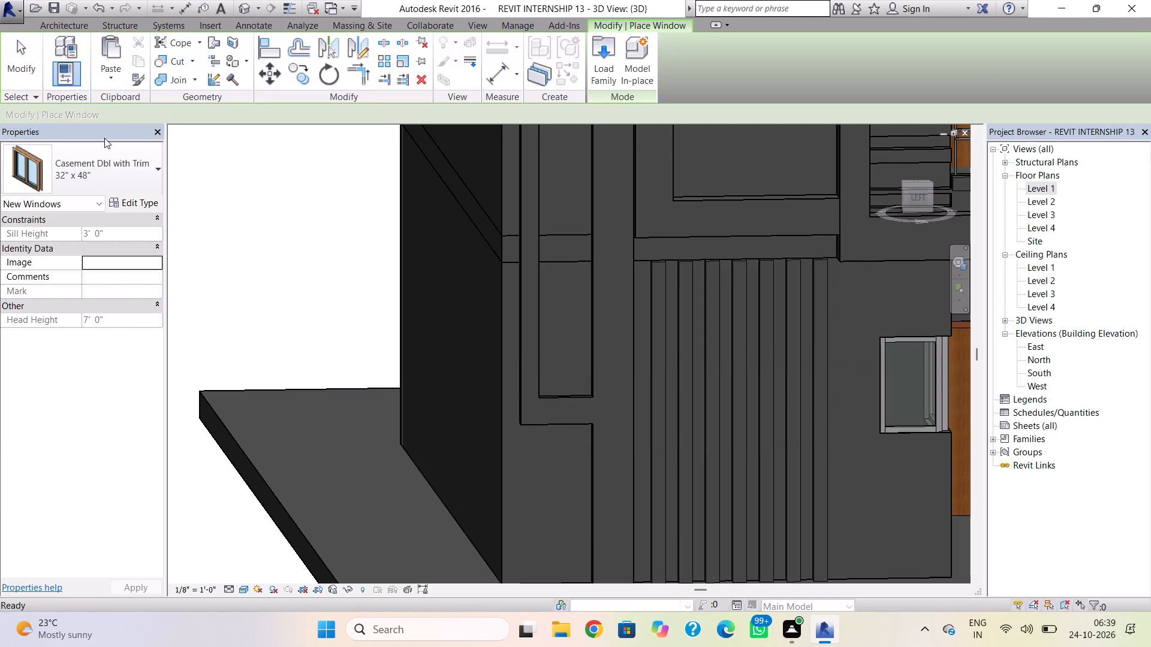
{"action": "left_click", "coordinate": [97, 161]}
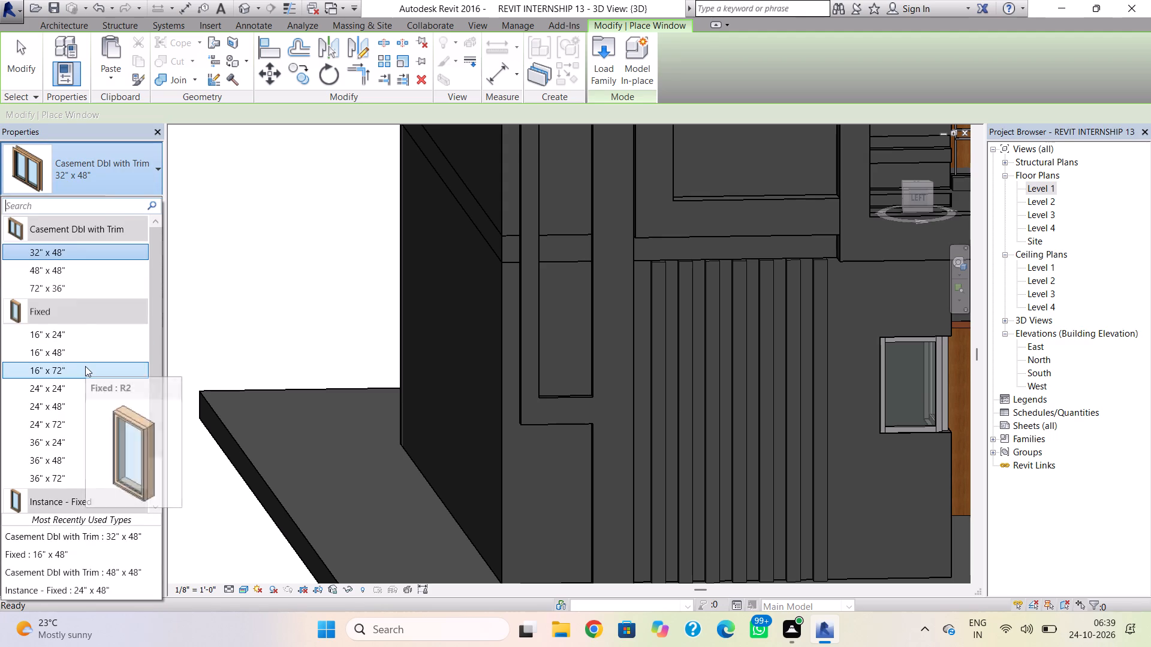
{"action": "left_click", "coordinate": [85, 366]}
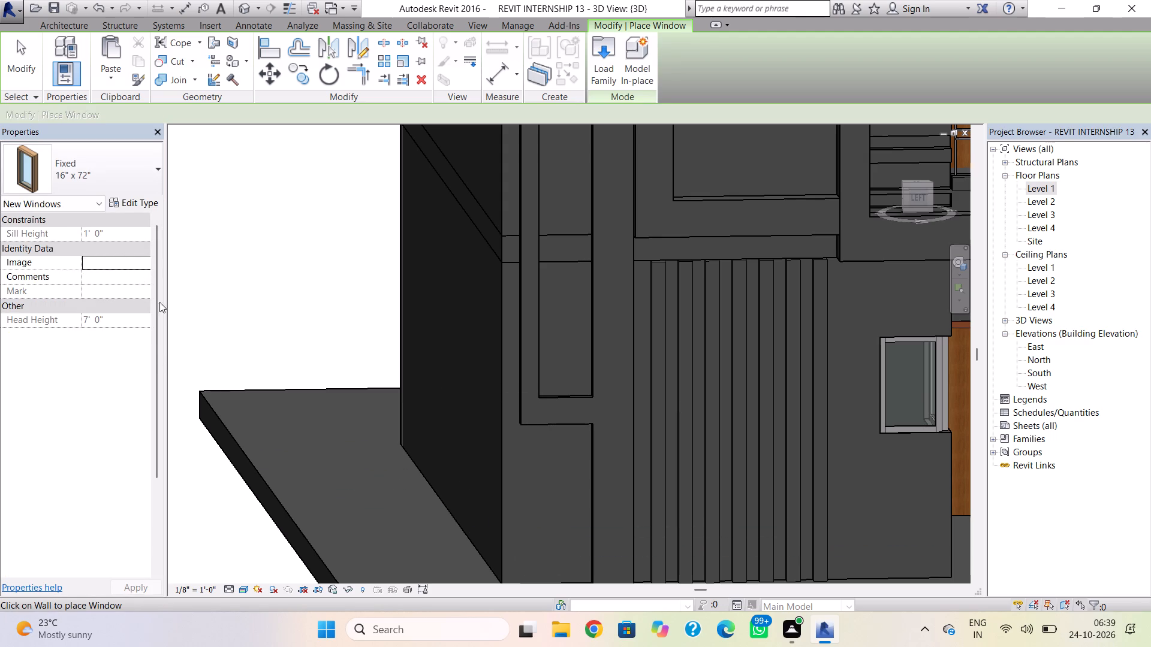
{"action": "left_click", "coordinate": [107, 164]}
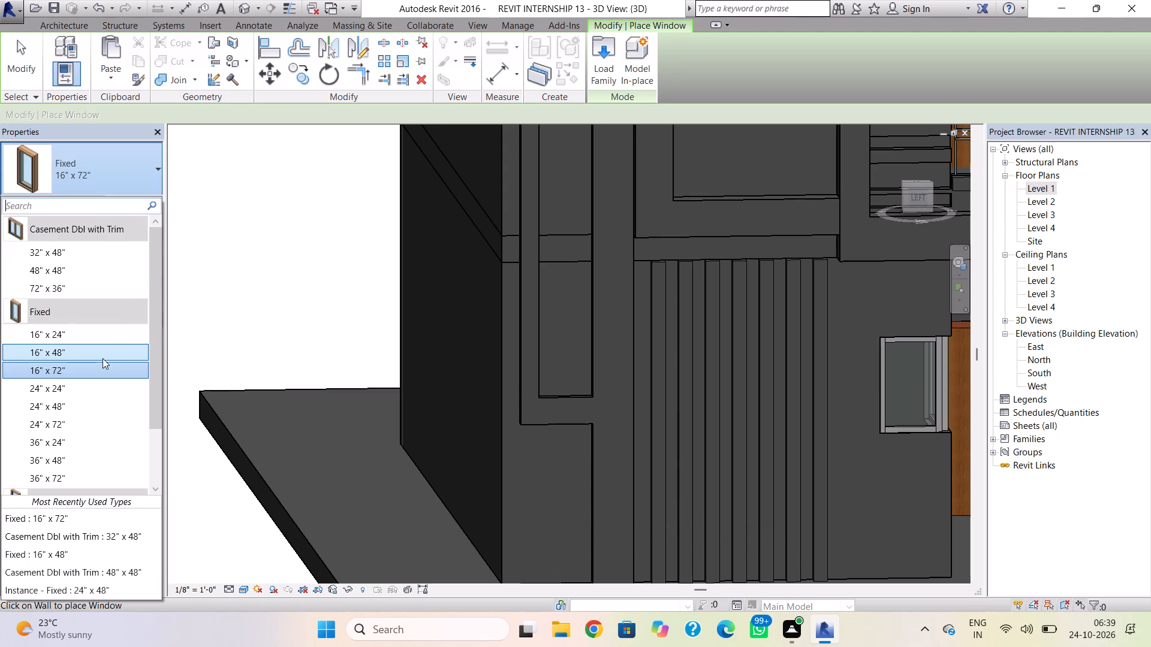
{"action": "left_click", "coordinate": [103, 358]}
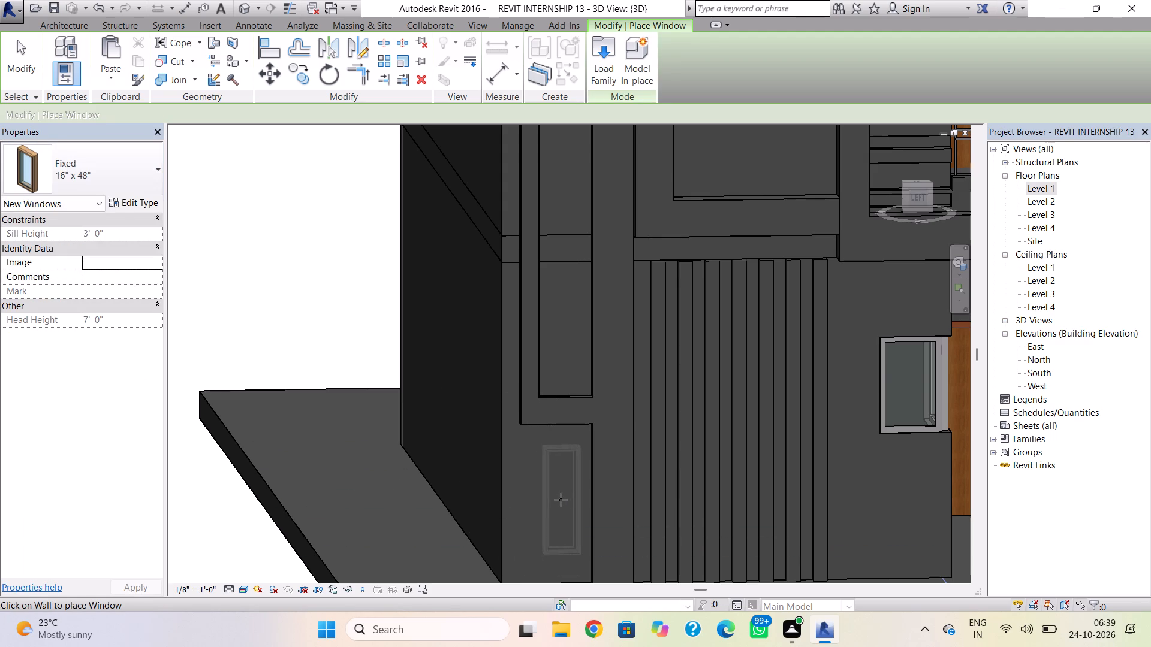
{"action": "left_click", "coordinate": [561, 500]}
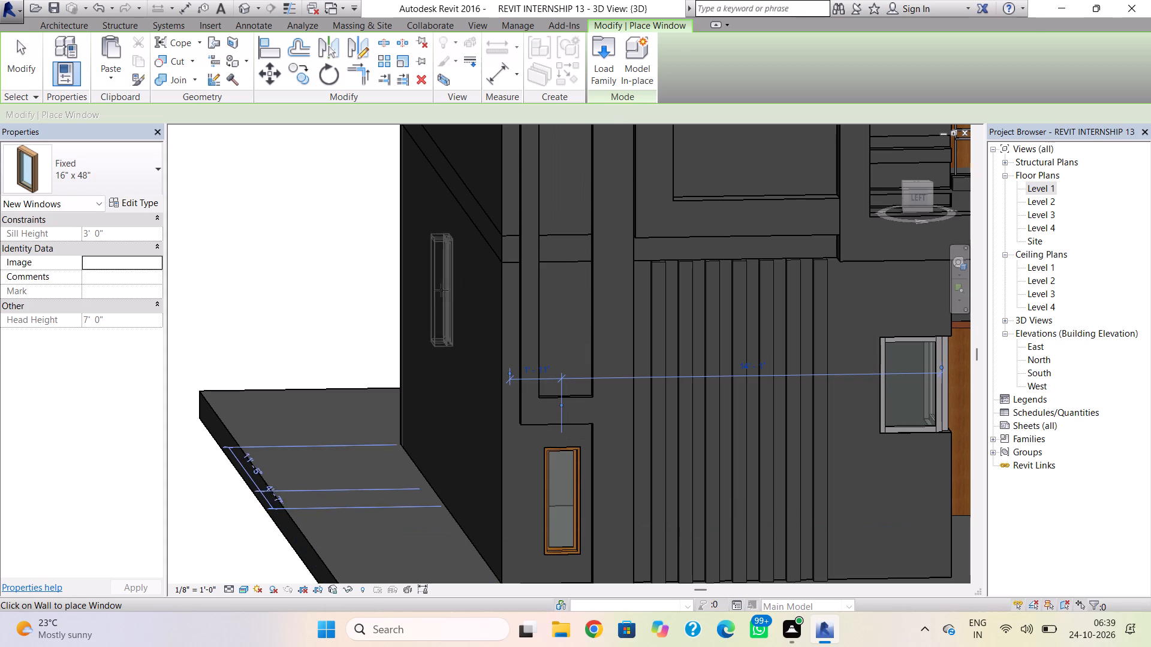
{"action": "key", "text": "Escape"}
Save the project.
{"action": "scroll", "coordinate": [624, 352], "scroll_direction": "down", "scroll_amount": 2}
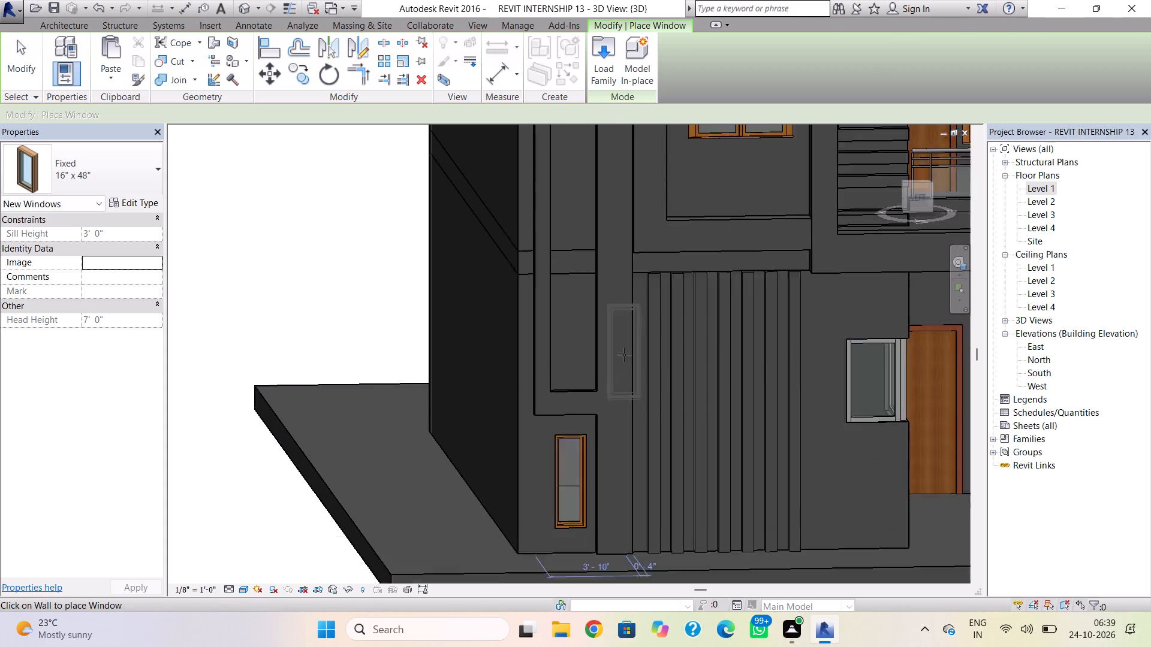
{"action": "scroll", "coordinate": [624, 355], "scroll_direction": "down", "scroll_amount": 2}
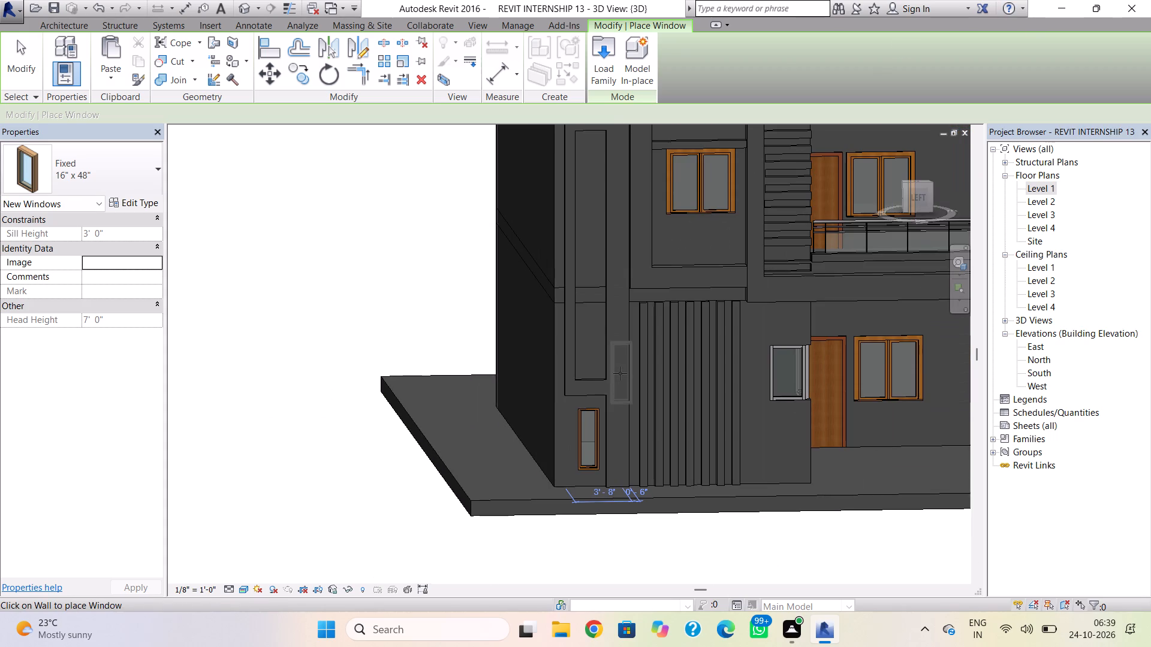
{"action": "key", "text": "ctrl+s"}
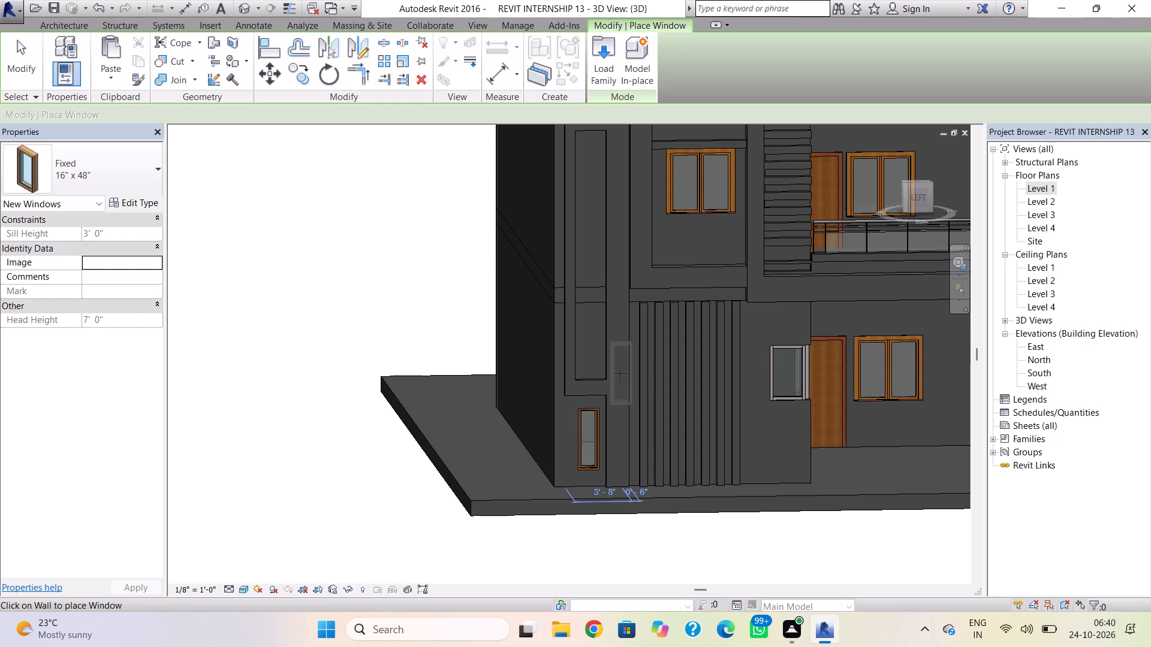
Print the 3D view with Microsoft Print to PDF, saving it to the Desktop folder as revit internship 13.
{"action": "key", "text": "ctrl+p"}
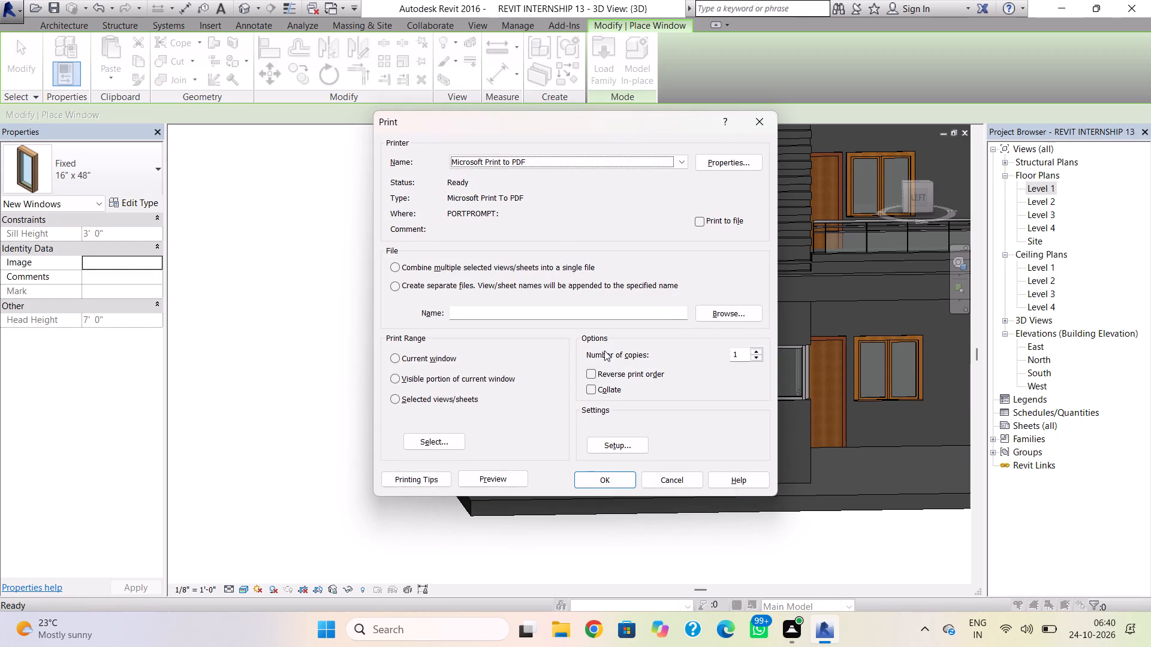
{"action": "left_click", "coordinate": [626, 480]}
{"action": "left_click", "coordinate": [685, 338]}
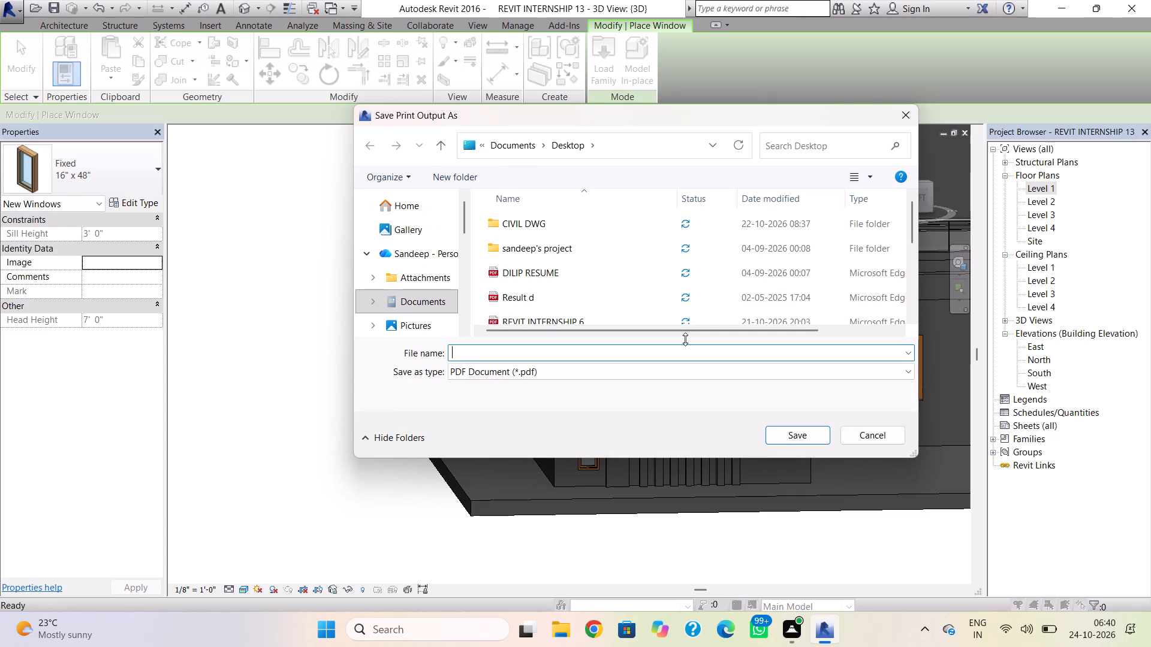
{"action": "type", "text": "revit internship 13"}
{"action": "key", "text": "space"}
{"action": "left_click", "coordinate": [805, 439]}
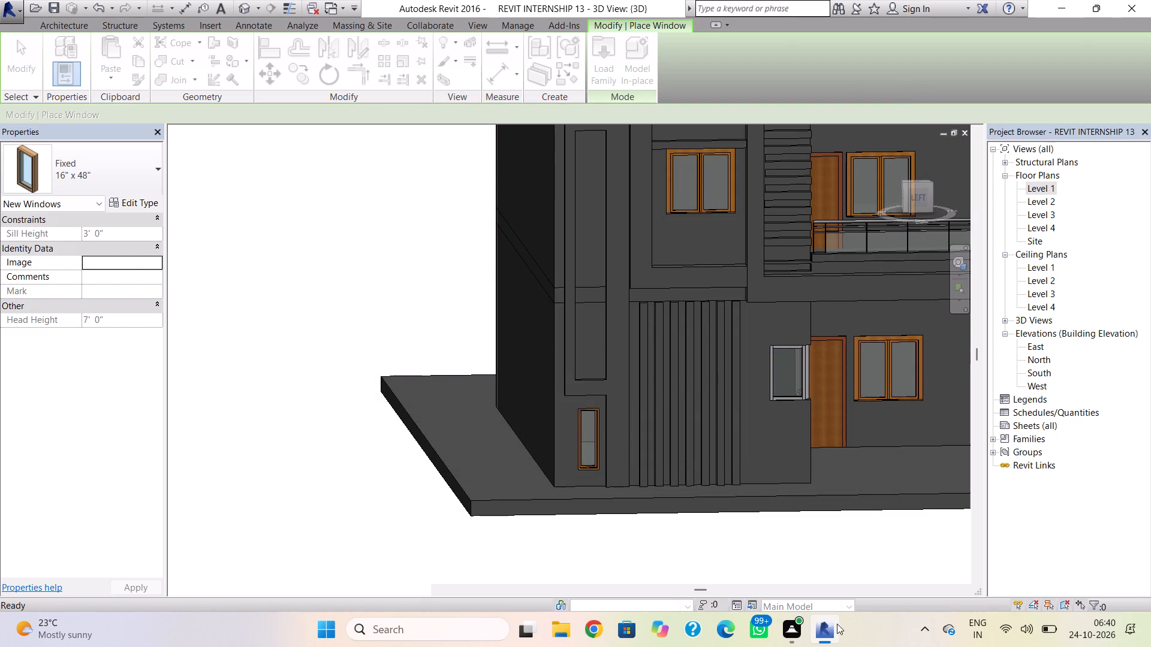